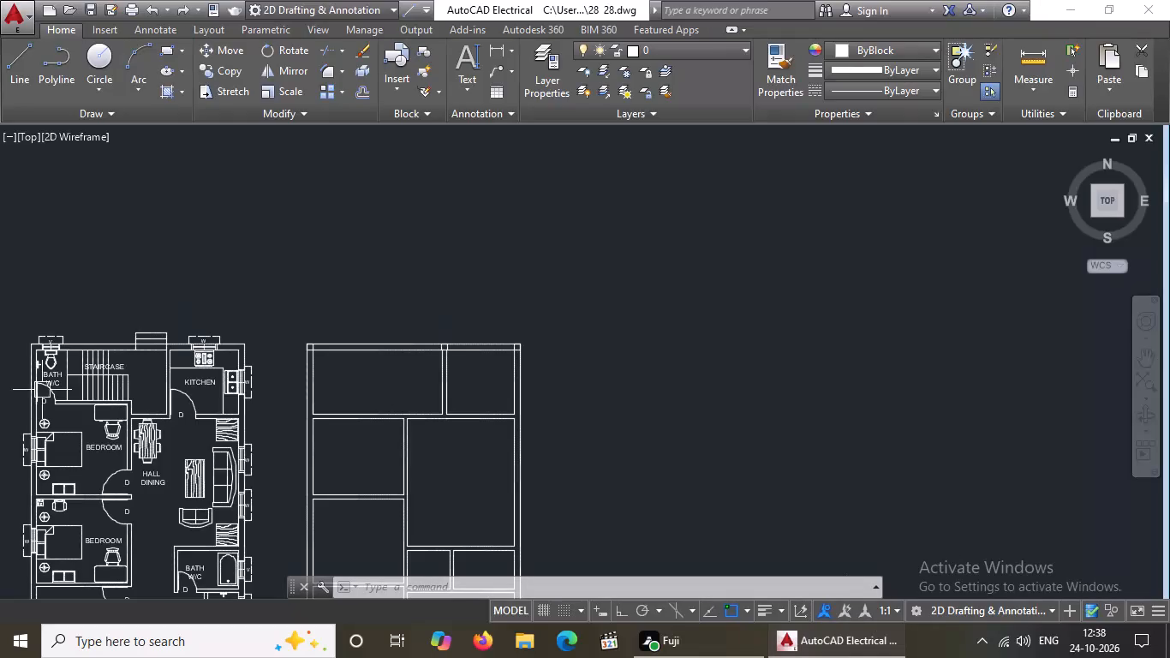
Start a line in the empty space to the right of the wall plan, with Ortho on.
{"action": "scroll", "coordinate": [372, 433], "scroll_direction": "down", "scroll_amount": 3}
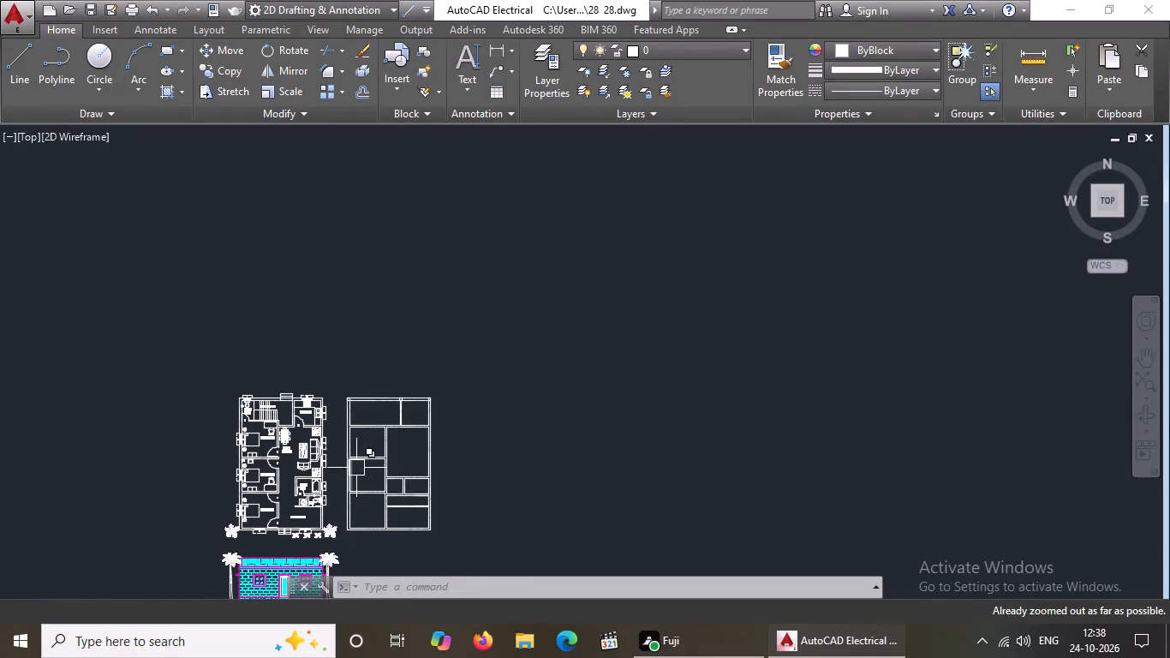
{"action": "scroll", "coordinate": [382, 475], "scroll_direction": "up", "scroll_amount": 1}
{"action": "scroll", "coordinate": [376, 488], "scroll_direction": "down", "scroll_amount": 1}
{"action": "middle_click_drag", "start_coordinate": [383, 456], "coordinate": [428, 439]}
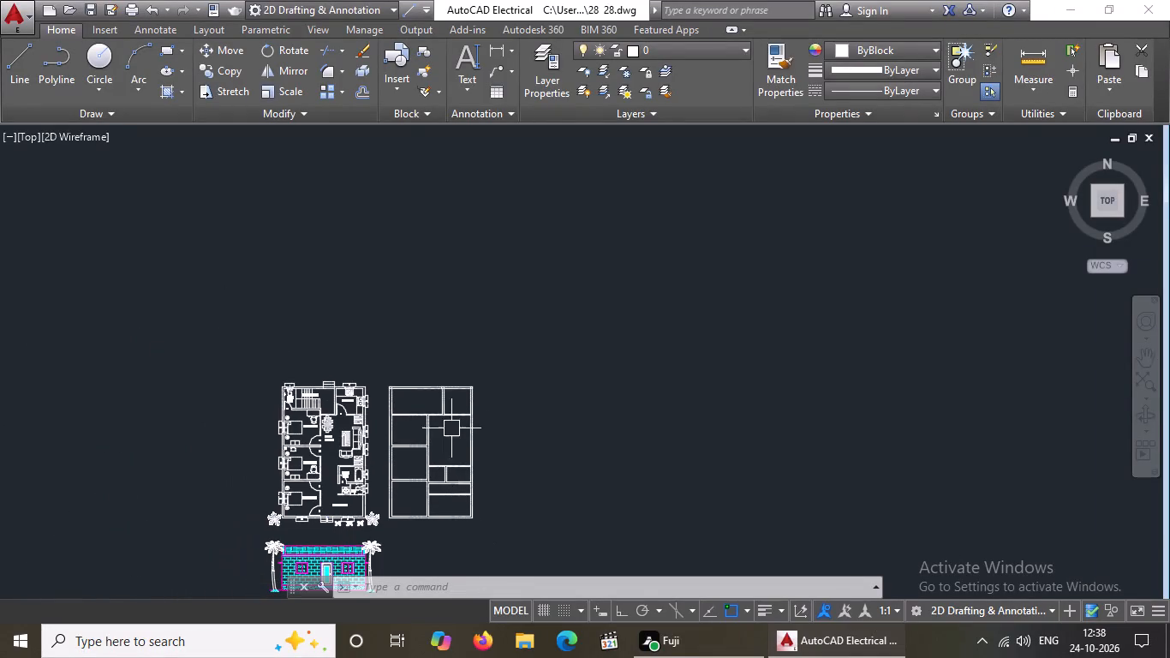
{"action": "scroll", "coordinate": [393, 499], "scroll_direction": "up", "scroll_amount": 3}
{"action": "scroll", "coordinate": [412, 391], "scroll_direction": "down", "scroll_amount": 2}
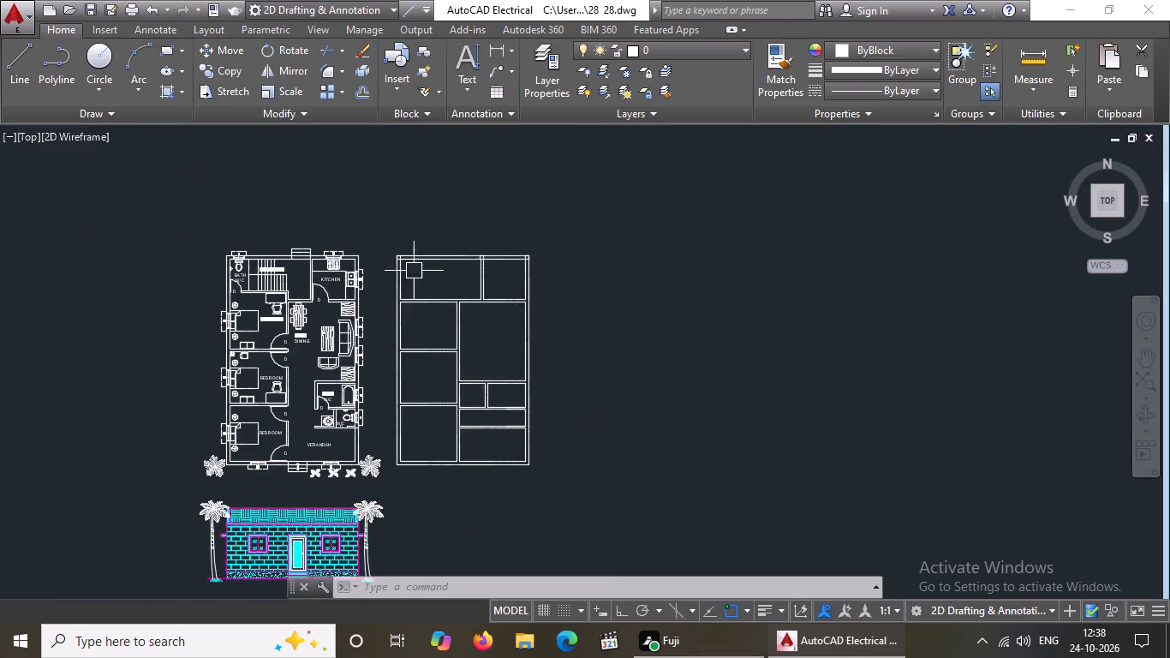
{"action": "scroll", "coordinate": [429, 291], "scroll_direction": "up", "scroll_amount": 1}
{"action": "scroll", "coordinate": [476, 356], "scroll_direction": "up", "scroll_amount": 1}
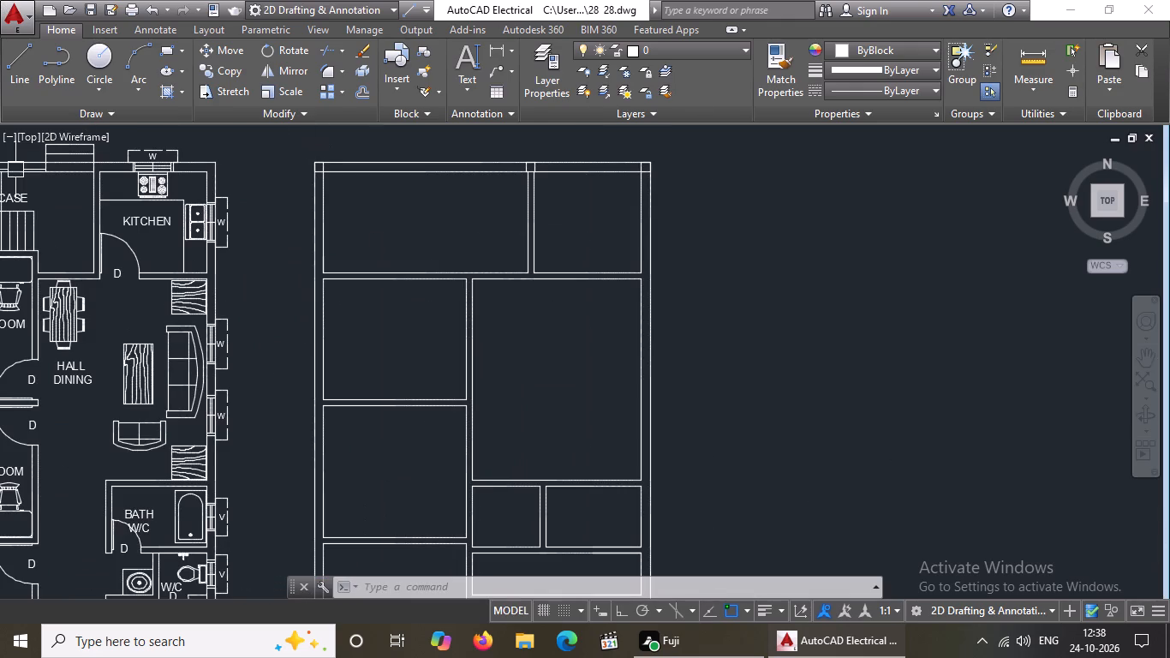
{"action": "left_click", "coordinate": [22, 78]}
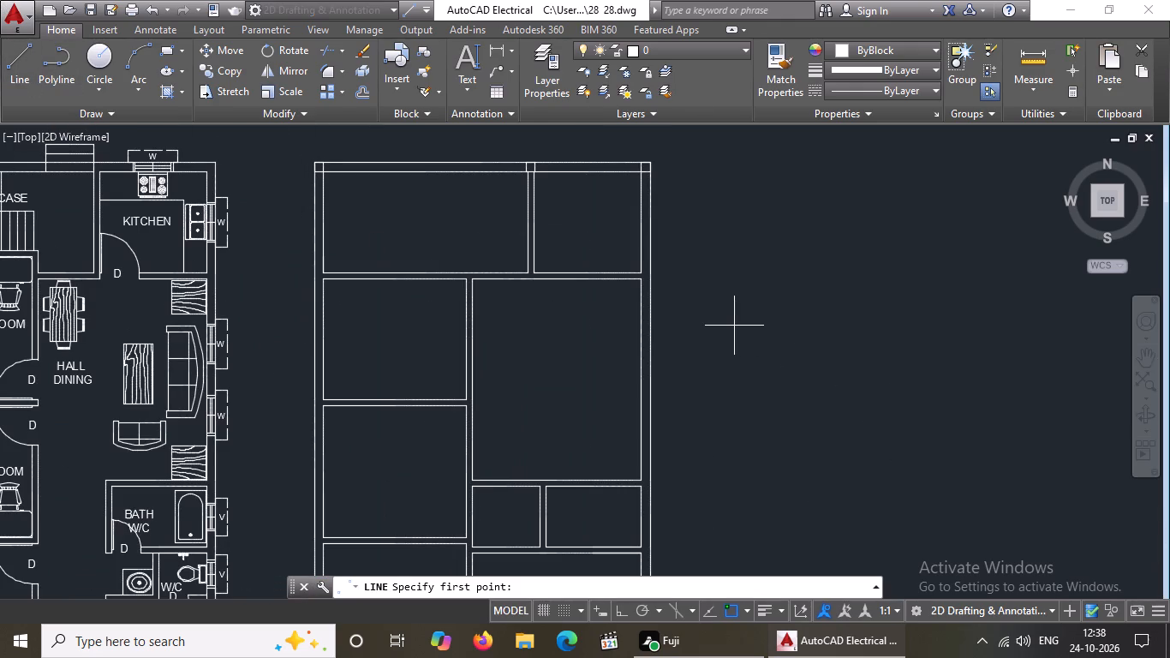
{"action": "left_click", "coordinate": [725, 319]}
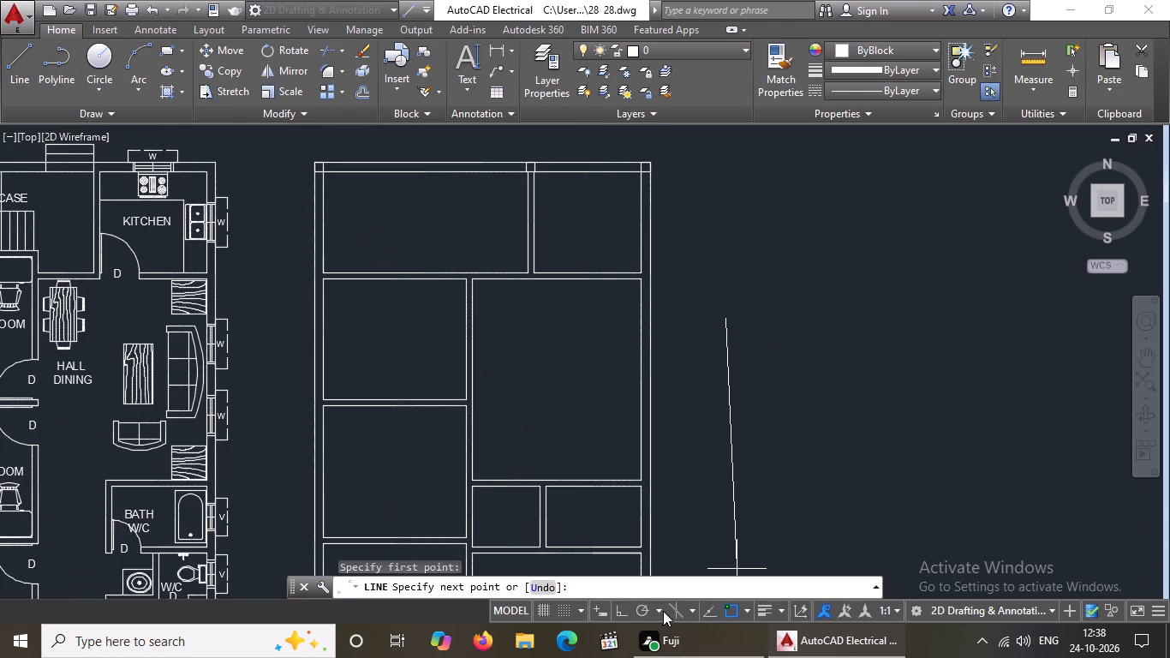
{"action": "left_click_drag", "start_coordinate": [623, 613], "coordinate": [631, 611]}
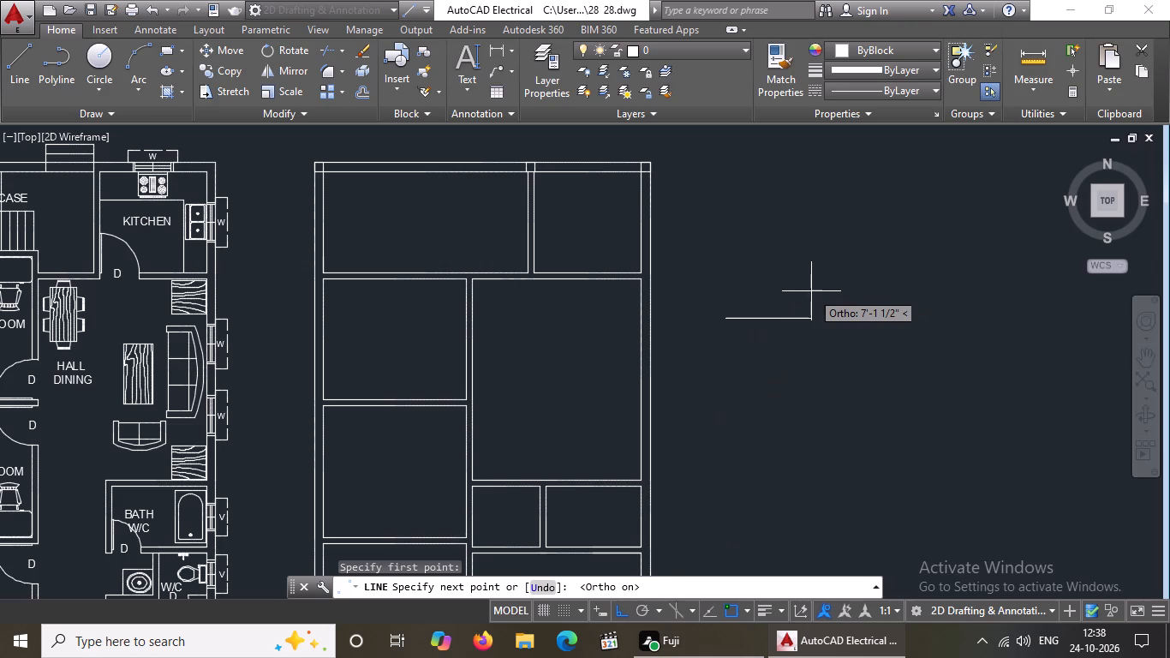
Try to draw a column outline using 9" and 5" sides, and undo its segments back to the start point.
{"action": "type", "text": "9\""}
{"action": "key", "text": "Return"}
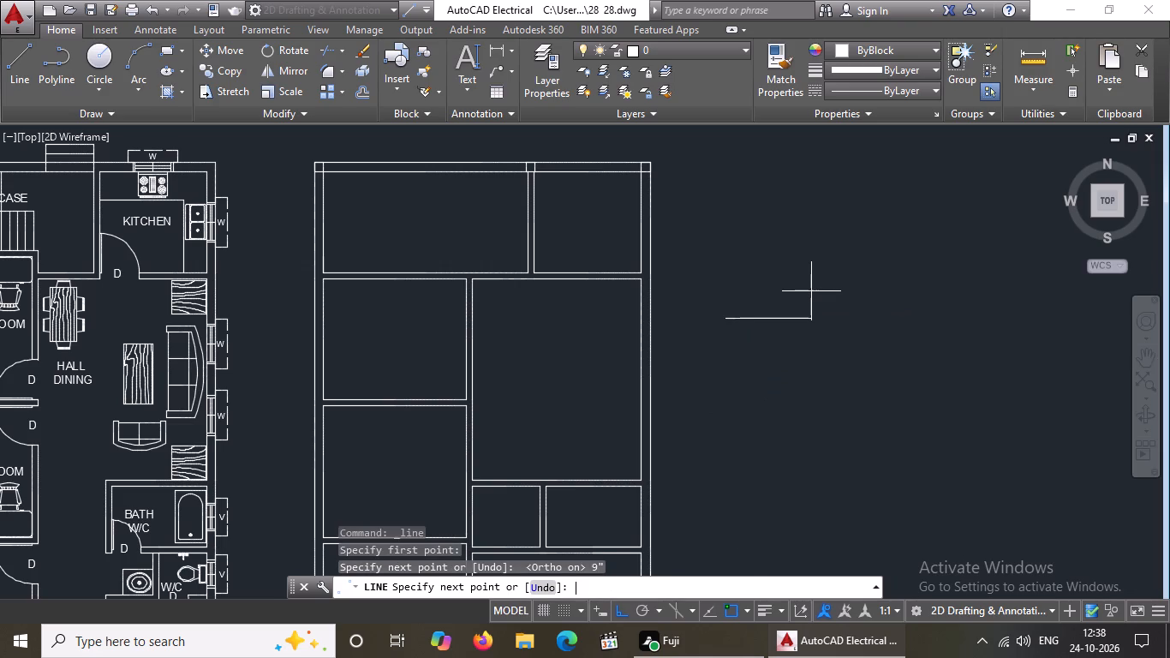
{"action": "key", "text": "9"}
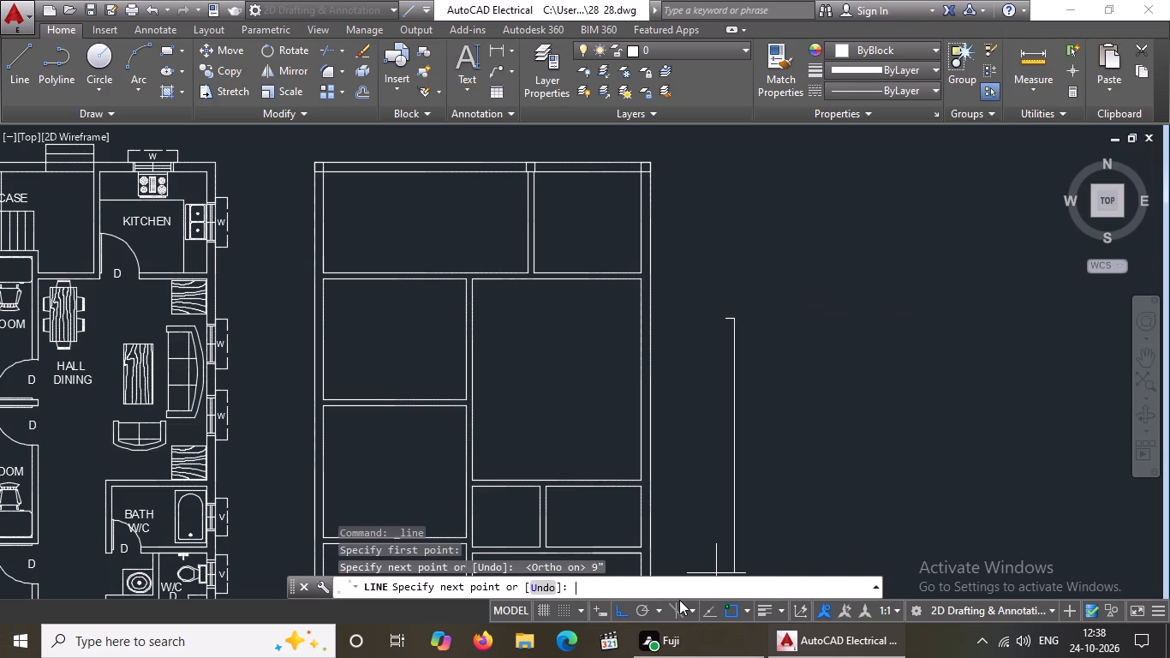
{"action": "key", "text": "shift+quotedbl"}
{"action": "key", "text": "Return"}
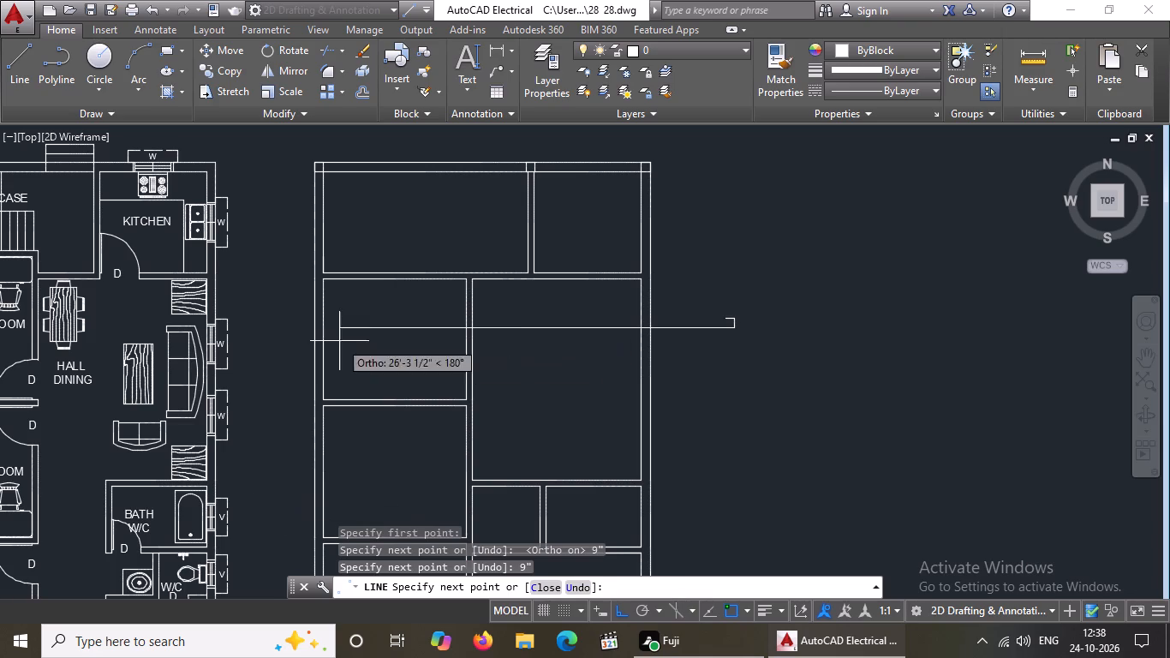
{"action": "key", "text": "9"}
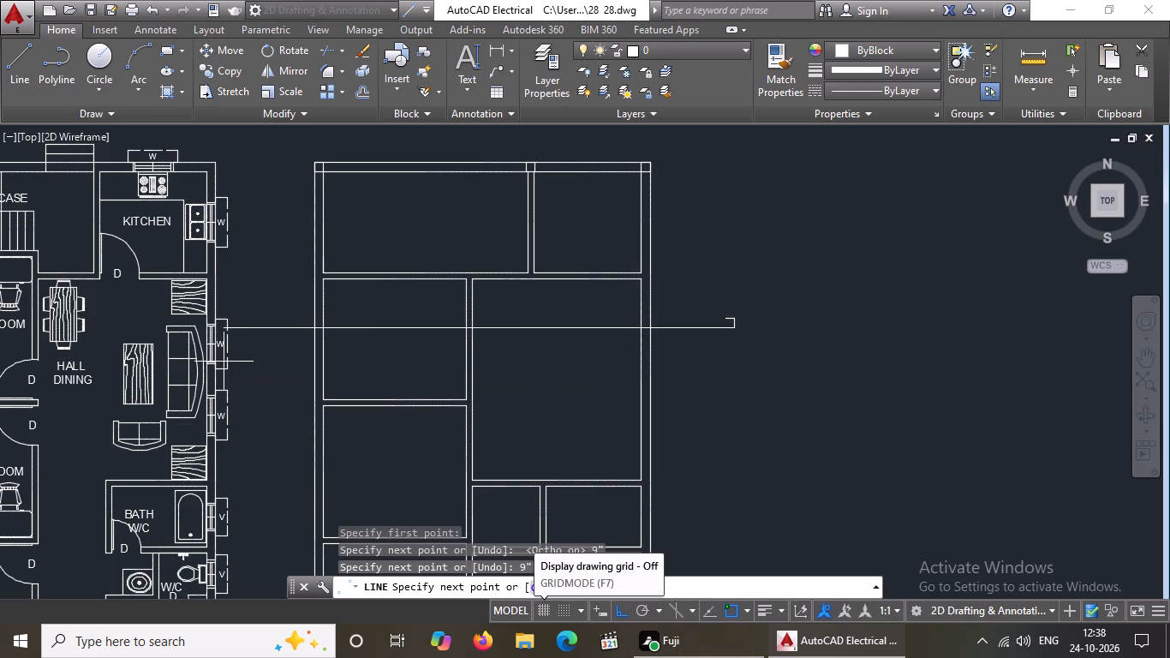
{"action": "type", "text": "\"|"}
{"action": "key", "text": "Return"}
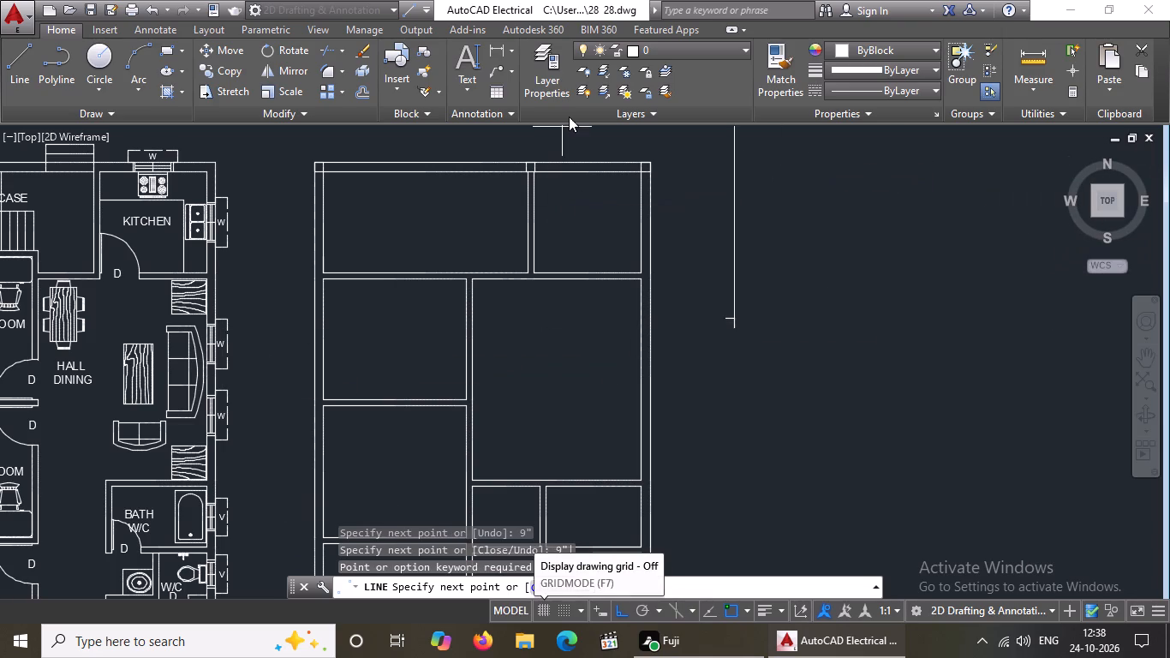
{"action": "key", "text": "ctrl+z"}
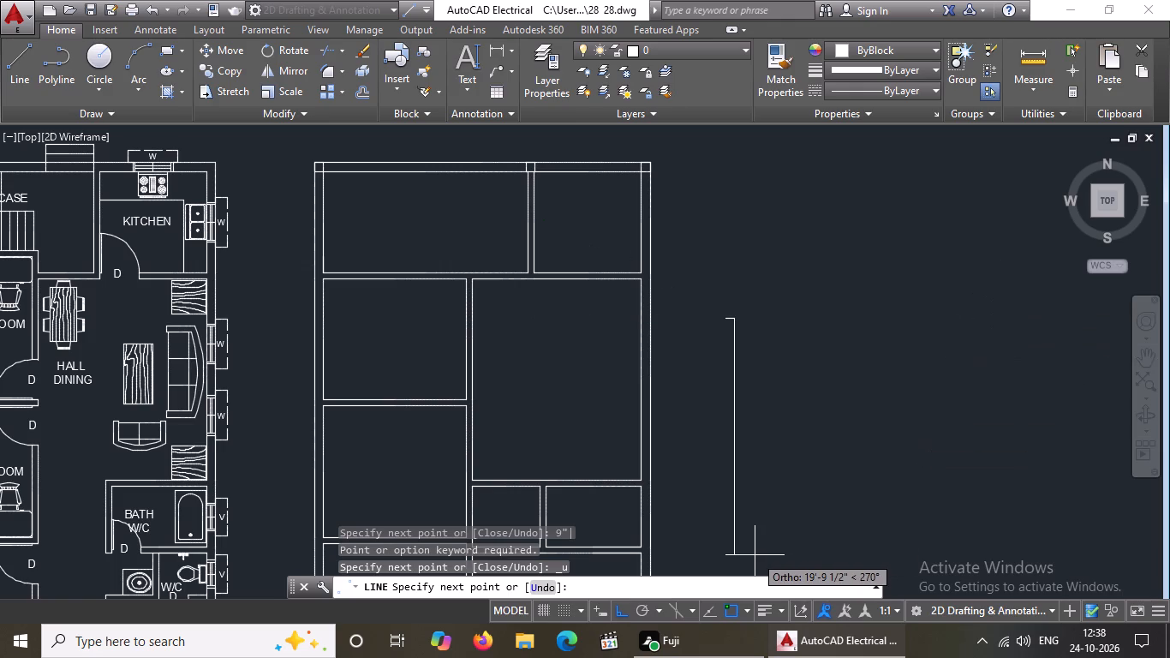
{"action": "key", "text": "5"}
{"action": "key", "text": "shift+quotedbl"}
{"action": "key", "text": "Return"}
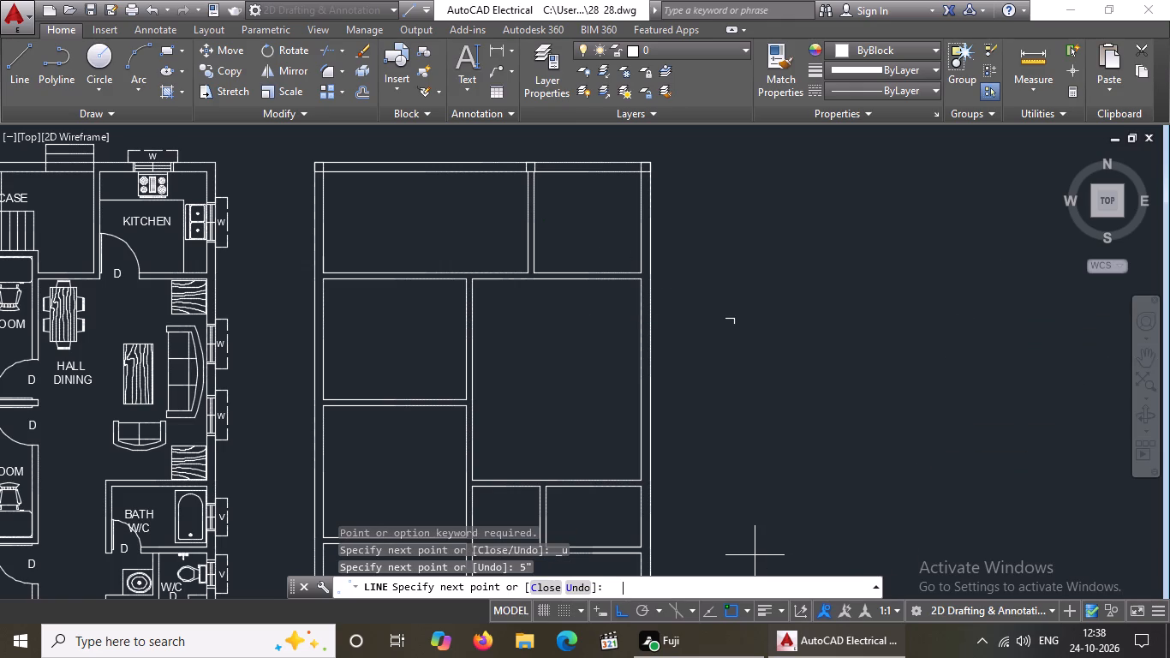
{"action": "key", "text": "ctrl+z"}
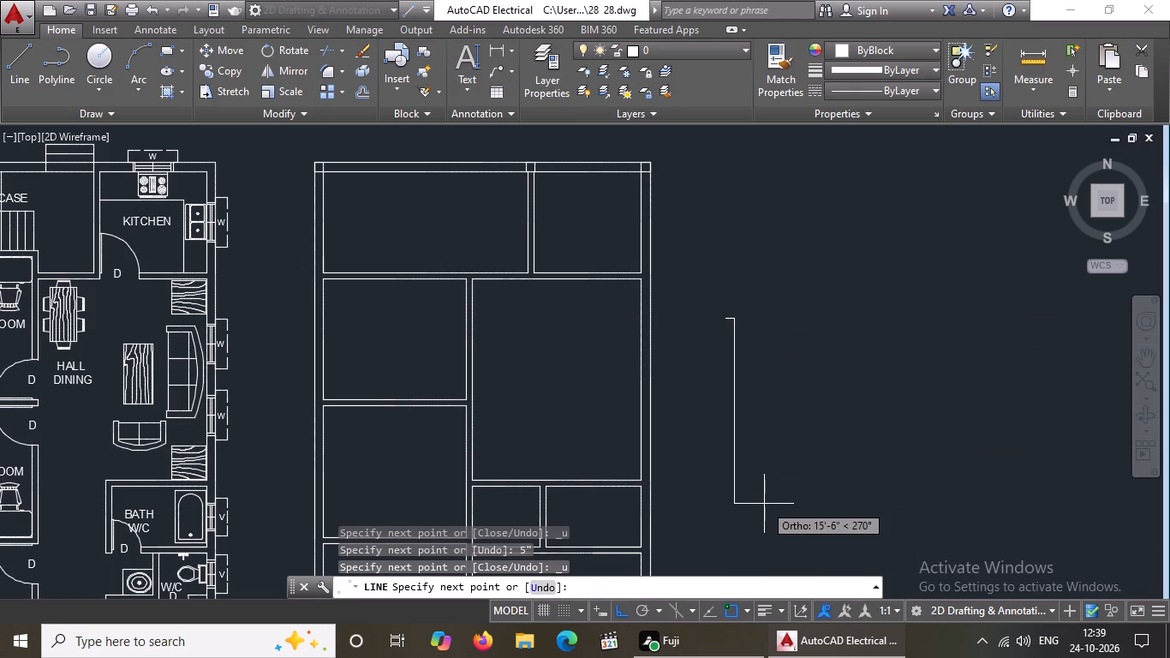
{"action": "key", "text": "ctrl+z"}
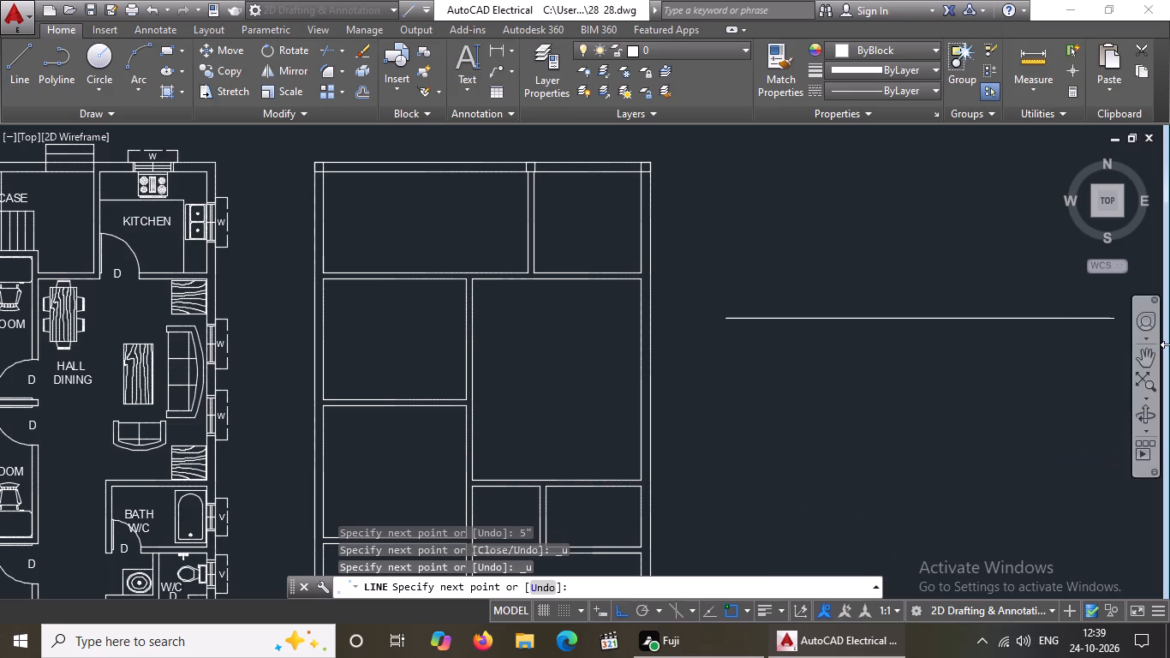
Draw a closed 9" × 9" square from the start point, going right, down, left and back up.
{"action": "key", "text": "9"}
{"action": "key", "text": "shift+quotedbl"}
{"action": "key", "text": "Return"}
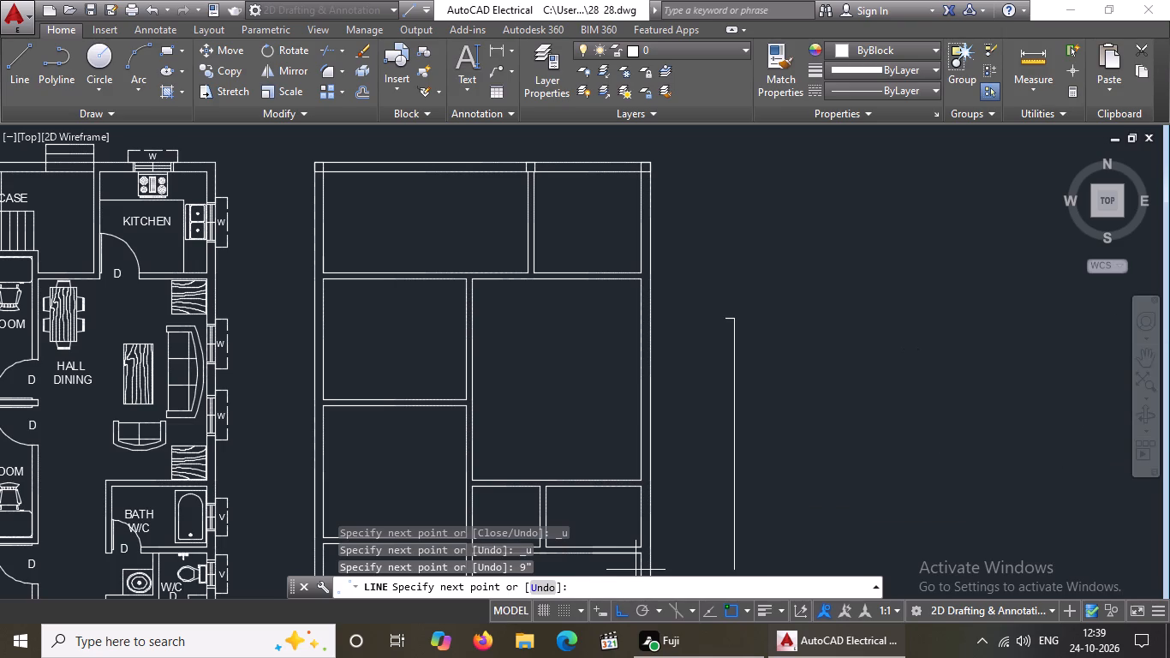
{"action": "key", "text": "9"}
{"action": "key", "text": "shift+quotedbl"}
{"action": "key", "text": "Return"}
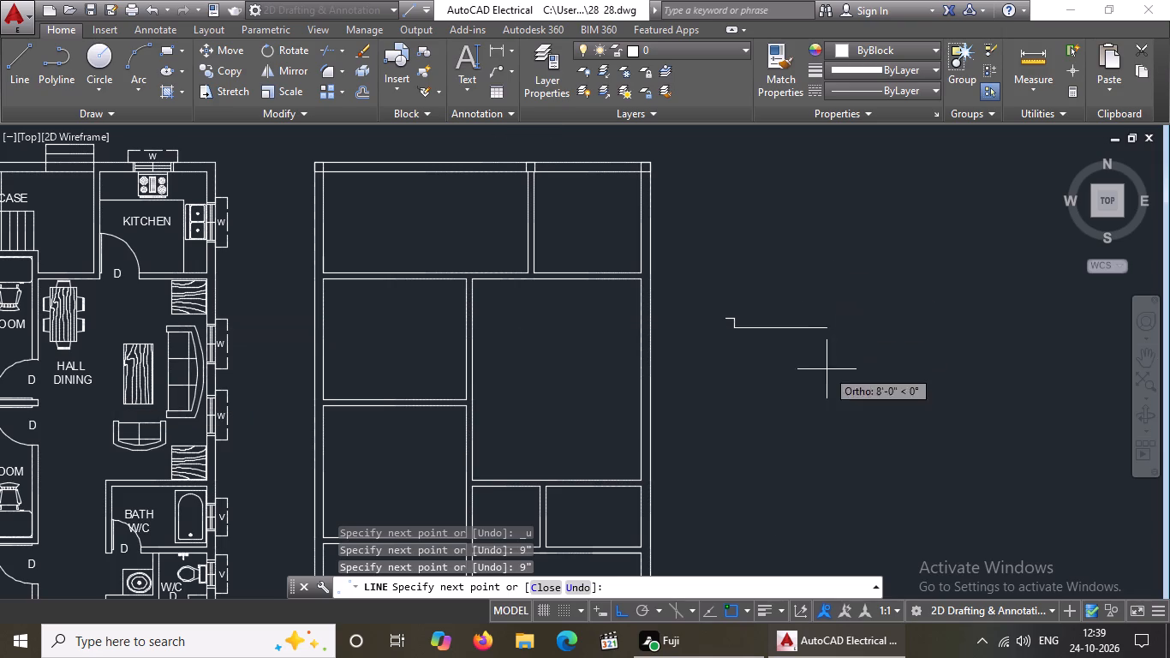
{"action": "key", "text": "9"}
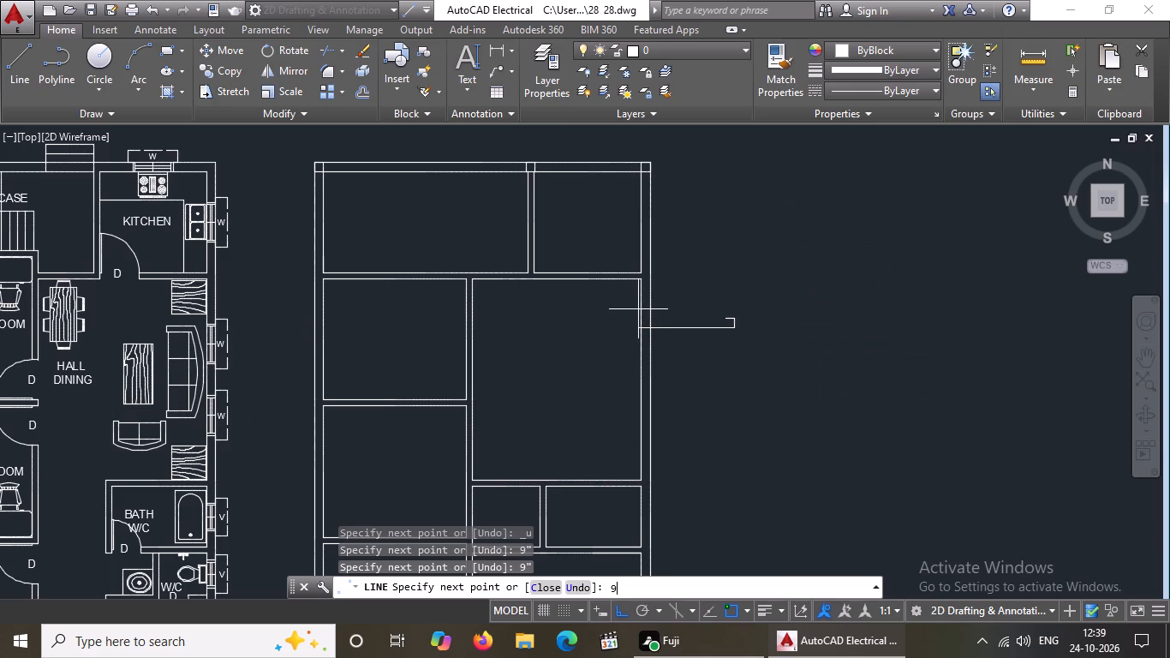
{"action": "key", "text": "shift+quotedbl"}
{"action": "key", "text": "Return"}
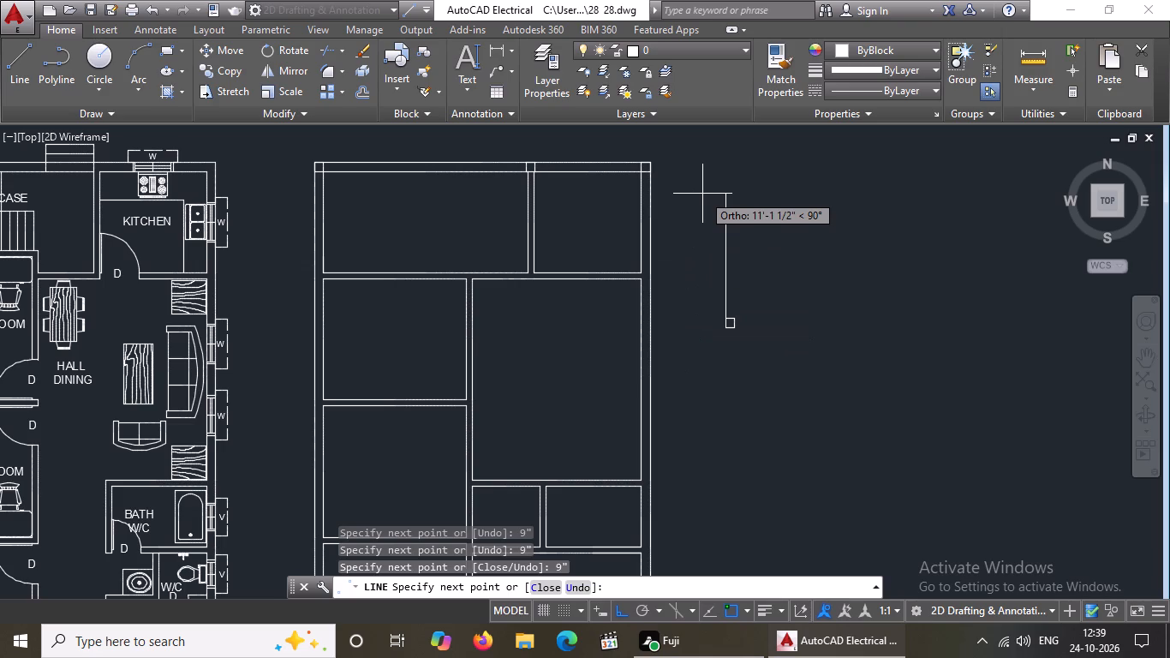
{"action": "key", "text": "9"}
{"action": "key", "text": "shift+quotedbl"}
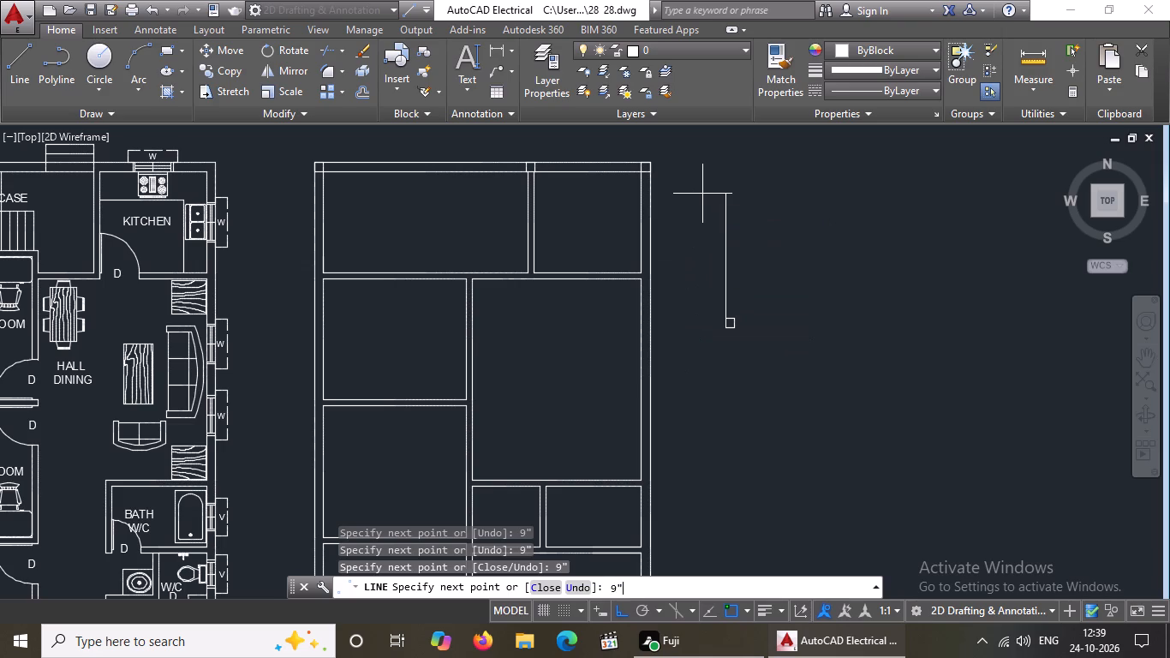
{"action": "key", "text": "Return"}
{"action": "key", "text": "Return"}
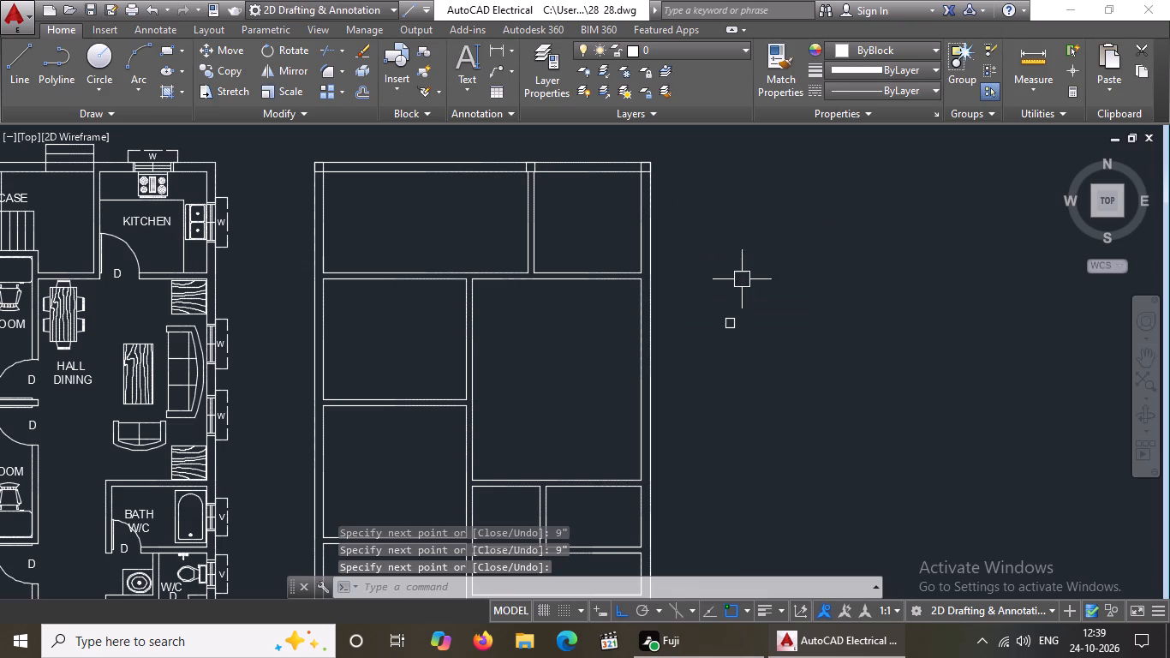
With Ortho off, move the new 9" square by its centre into the wall plan's right wall, centred on the upper horizontal partition's junction.
{"action": "scroll", "coordinate": [731, 296], "scroll_direction": "up", "scroll_amount": 1}
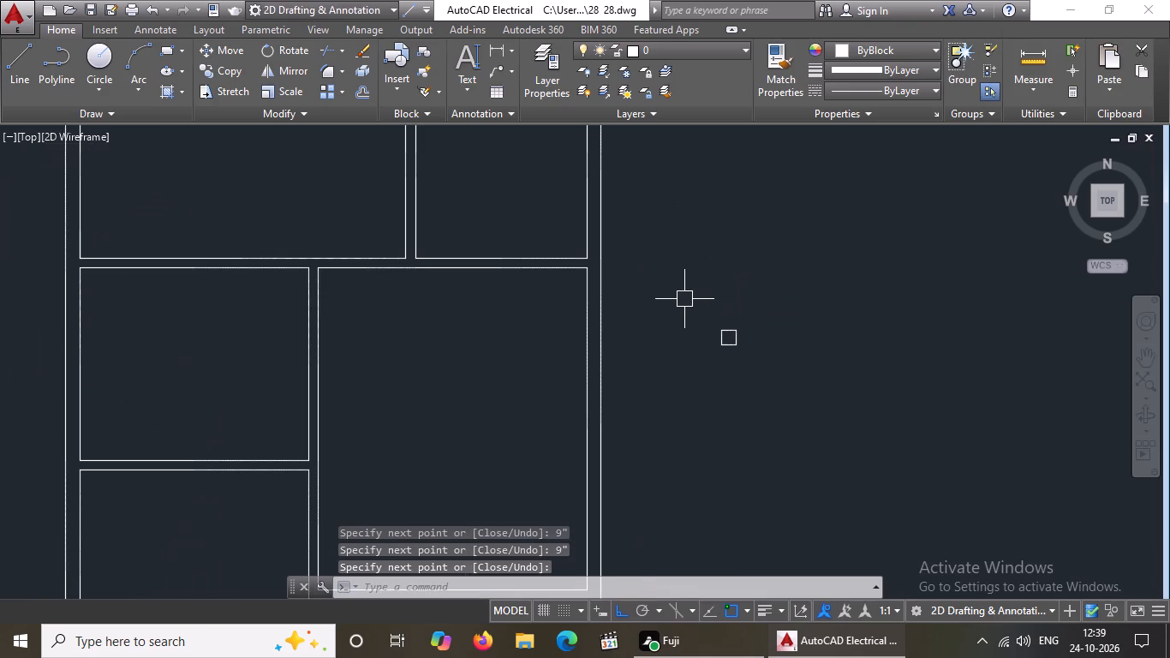
{"action": "left_click", "coordinate": [684, 299]}
{"action": "left_click", "coordinate": [770, 374]}
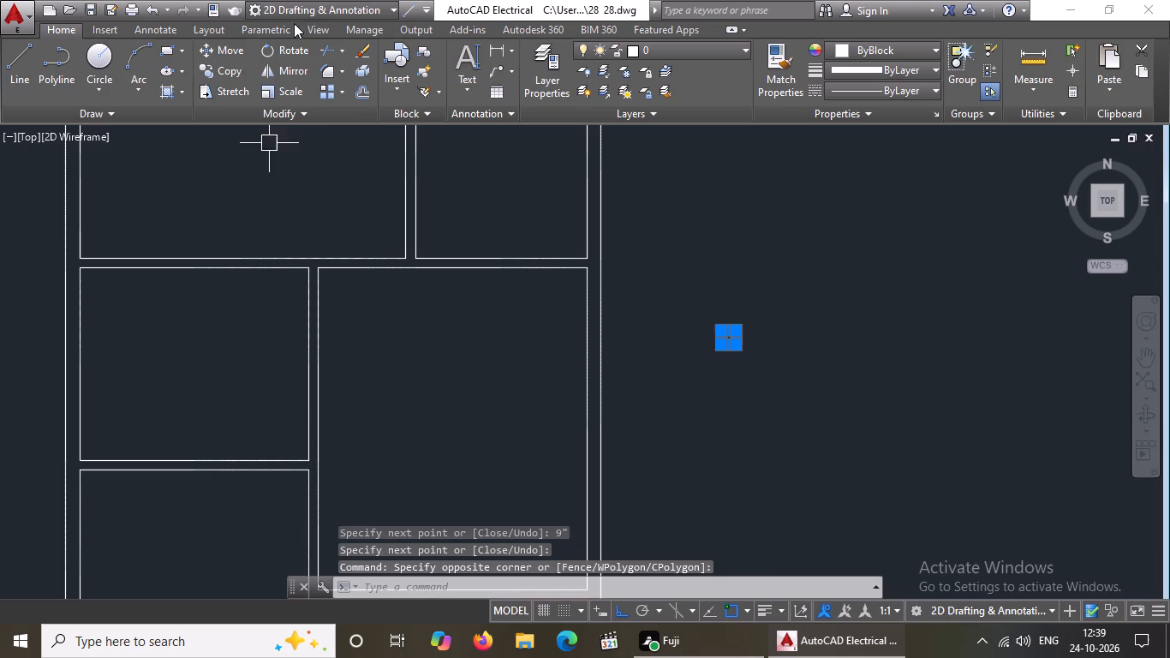
{"action": "left_click", "coordinate": [224, 46]}
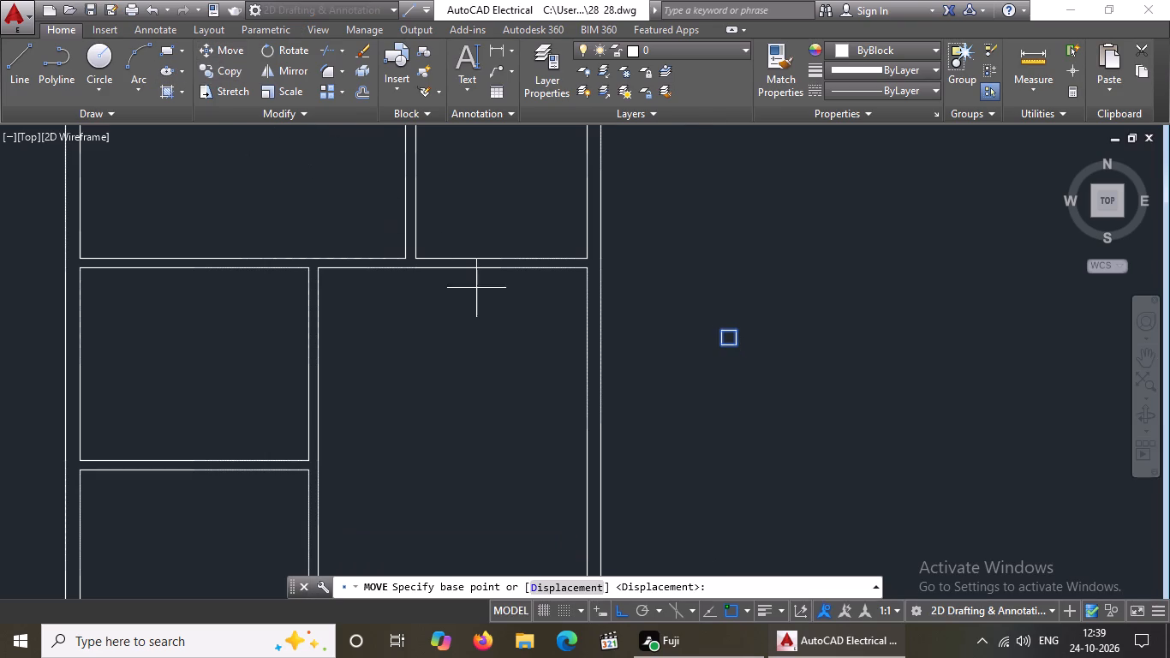
{"action": "left_click", "coordinate": [728, 338]}
{"action": "scroll", "coordinate": [580, 320], "scroll_direction": "down", "scroll_amount": 2}
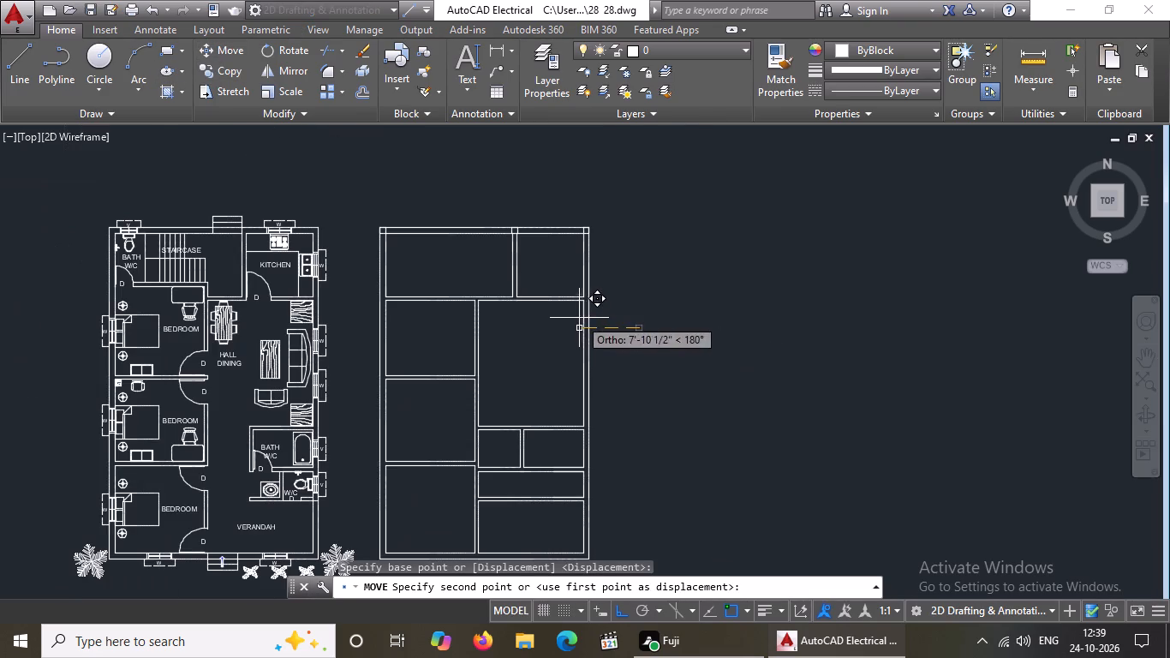
{"action": "scroll", "coordinate": [576, 299], "scroll_direction": "up", "scroll_amount": 3}
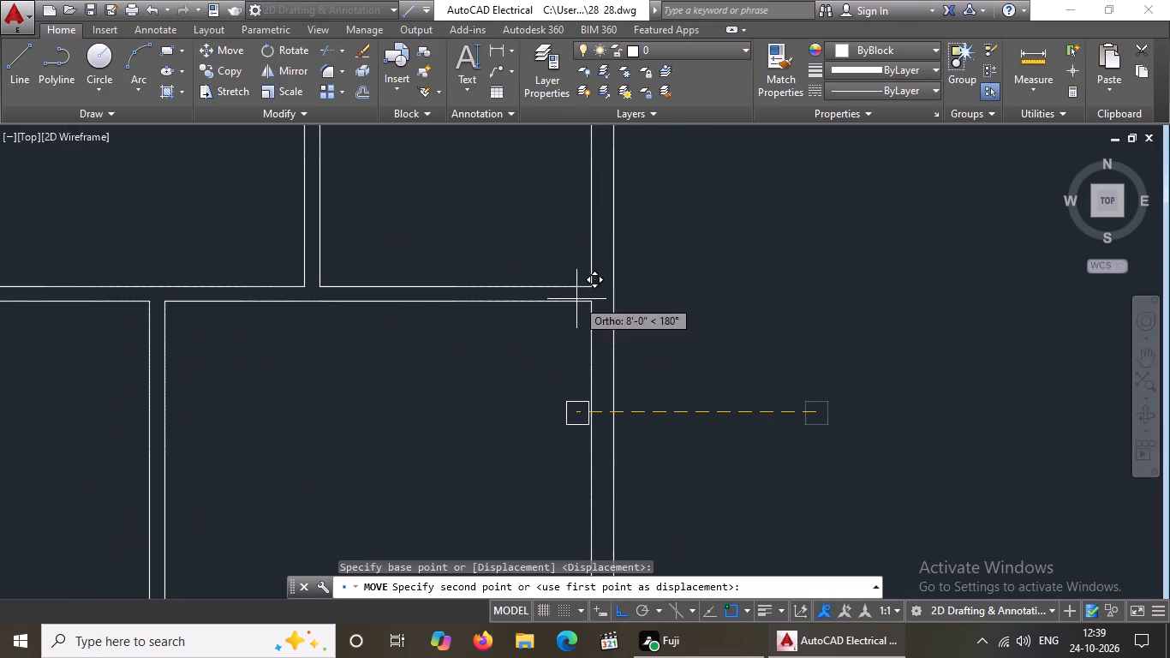
{"action": "left_click", "coordinate": [626, 611]}
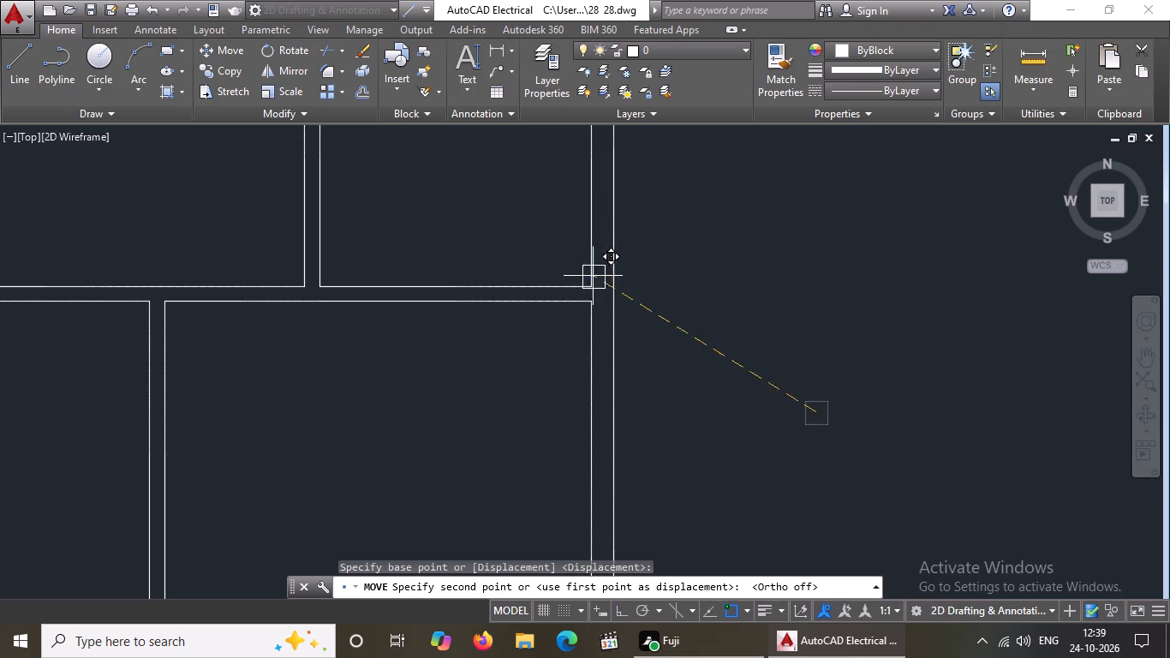
{"action": "scroll", "coordinate": [593, 276], "scroll_direction": "up", "scroll_amount": 3}
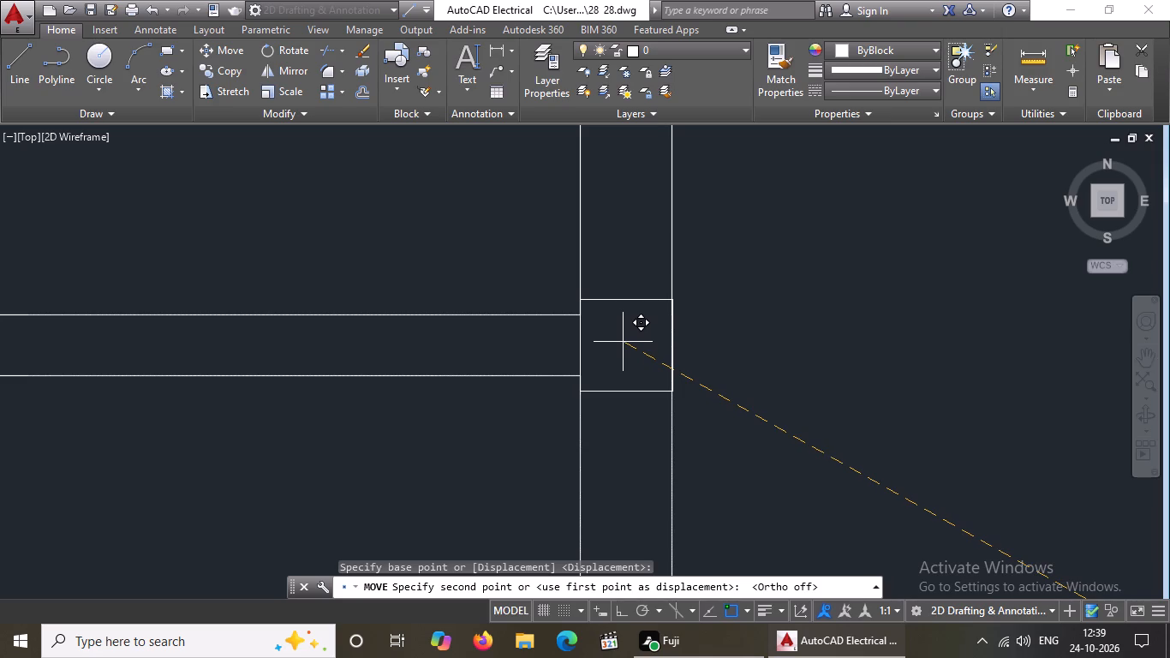
{"action": "left_click", "coordinate": [623, 342]}
Copy the 9" square by its centre from the right wall onto the junction of the horizontal partition and the vertical partition above it.
{"action": "scroll", "coordinate": [630, 346], "scroll_direction": "down", "scroll_amount": 3}
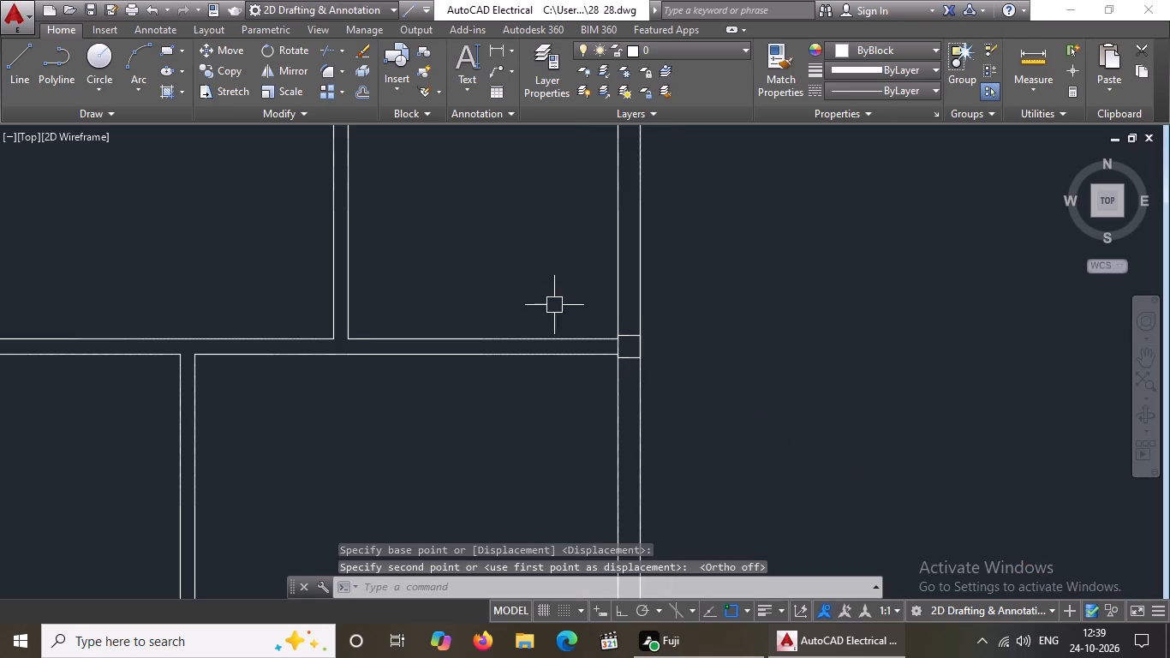
{"action": "left_click", "coordinate": [577, 311]}
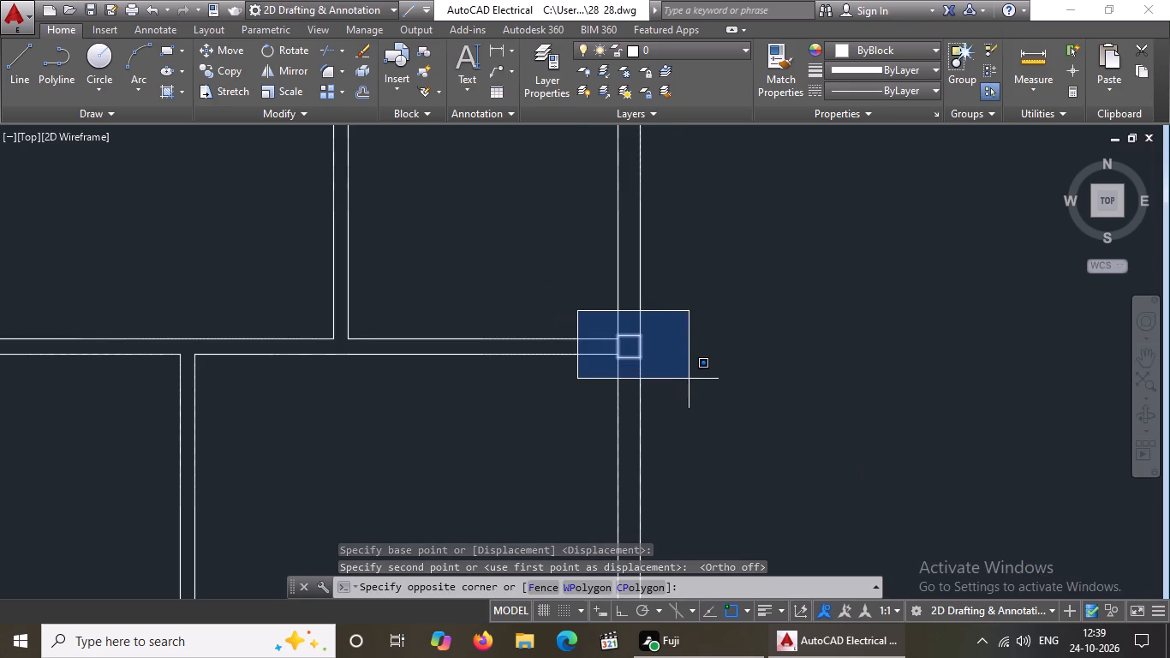
{"action": "left_click", "coordinate": [695, 381]}
{"action": "left_click_drag", "start_coordinate": [224, 69], "coordinate": [231, 84]}
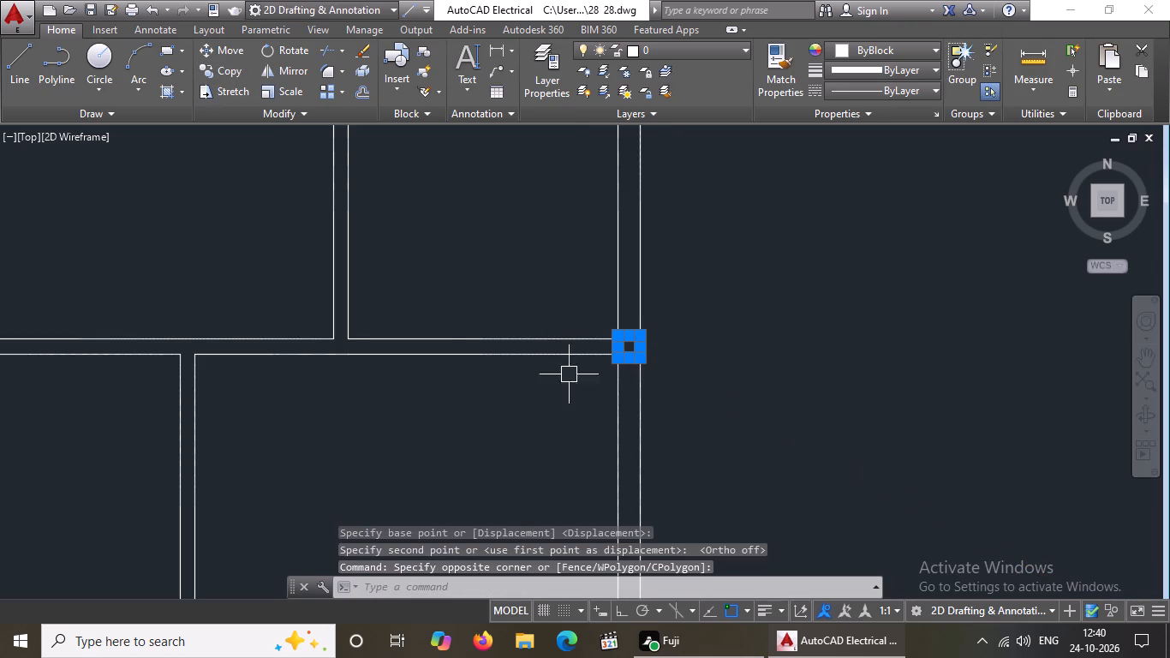
{"action": "left_click", "coordinate": [235, 77]}
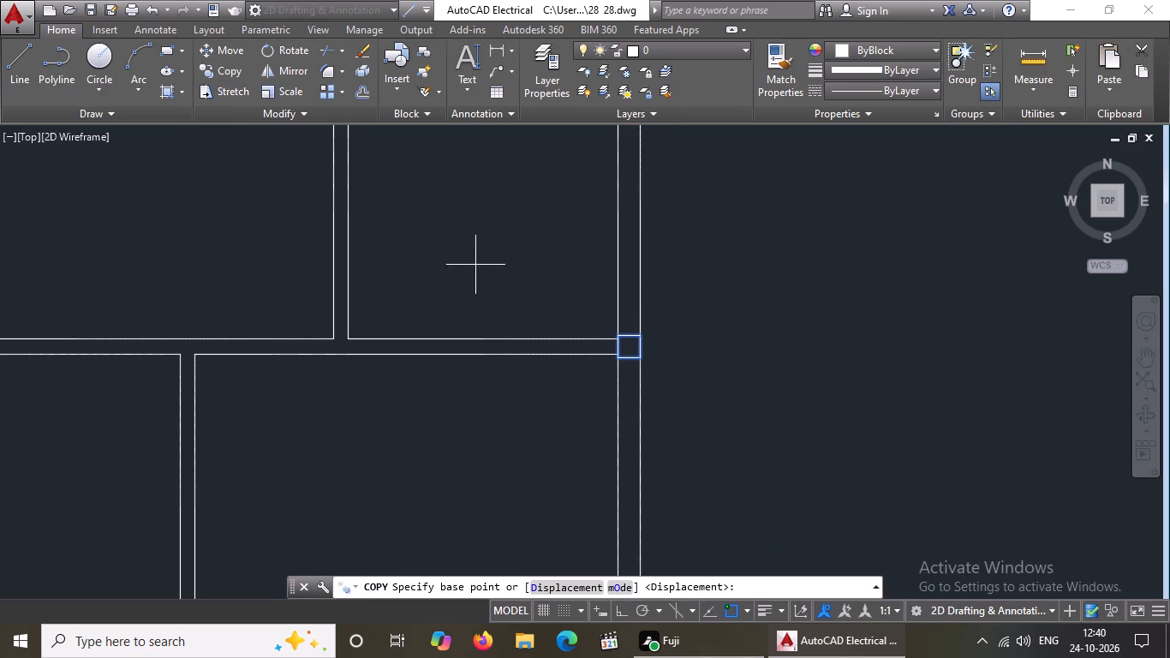
{"action": "left_click", "coordinate": [628, 347]}
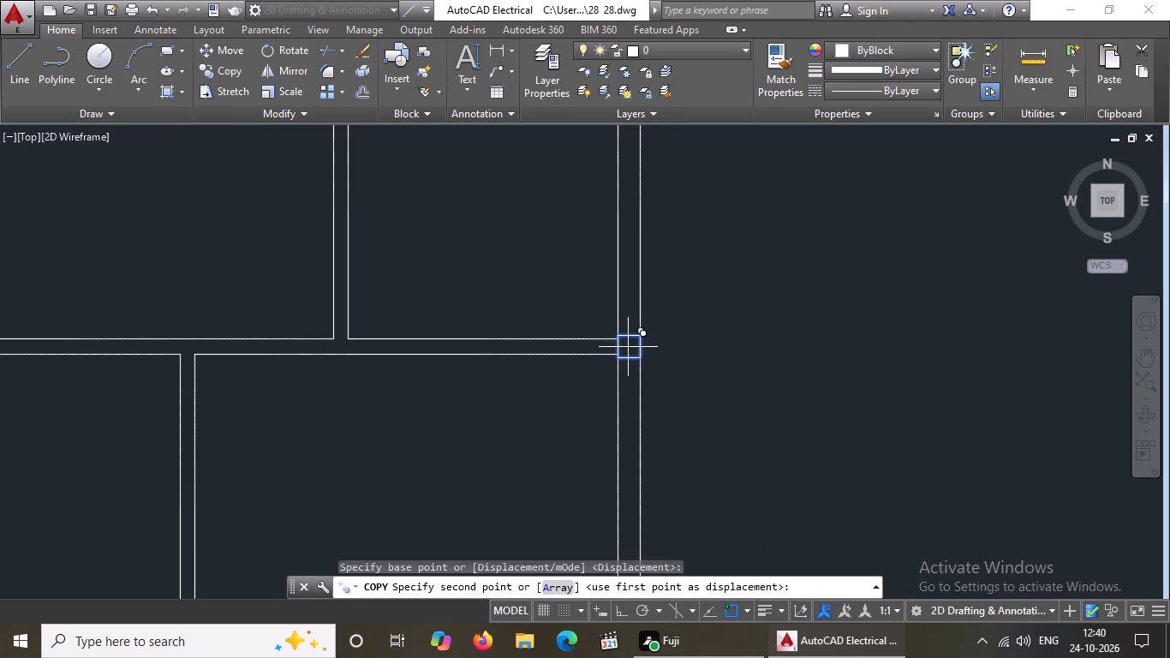
{"action": "scroll", "coordinate": [318, 337], "scroll_direction": "up", "scroll_amount": 3}
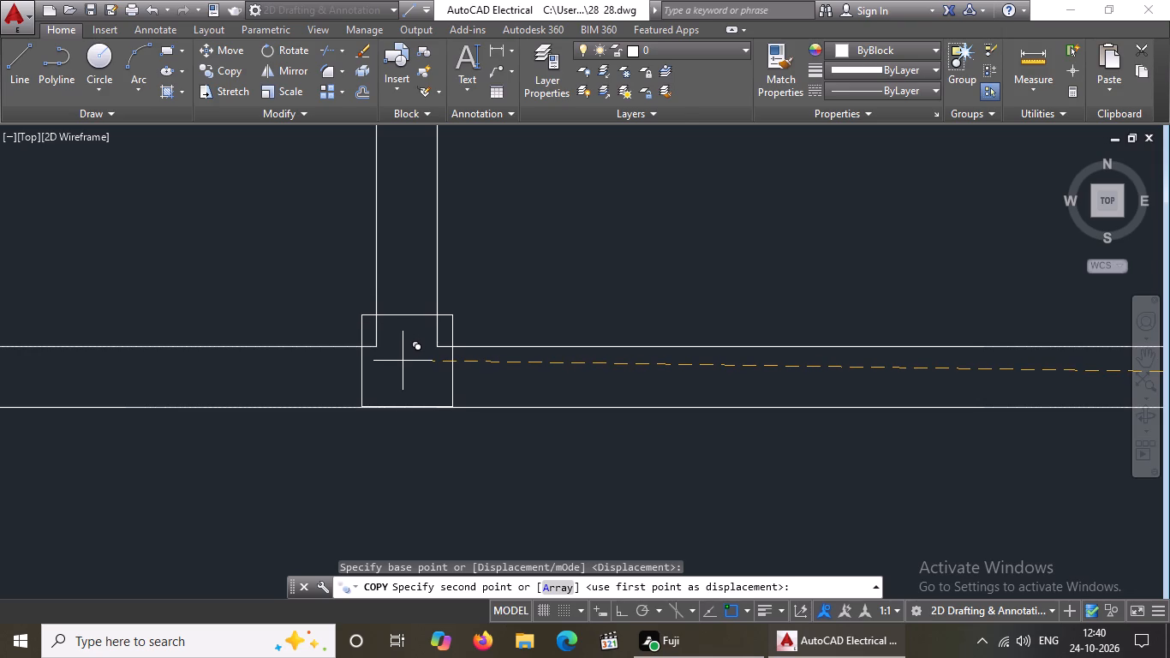
{"action": "left_click", "coordinate": [403, 361]}
{"action": "scroll", "coordinate": [429, 386], "scroll_direction": "up", "scroll_amount": 3}
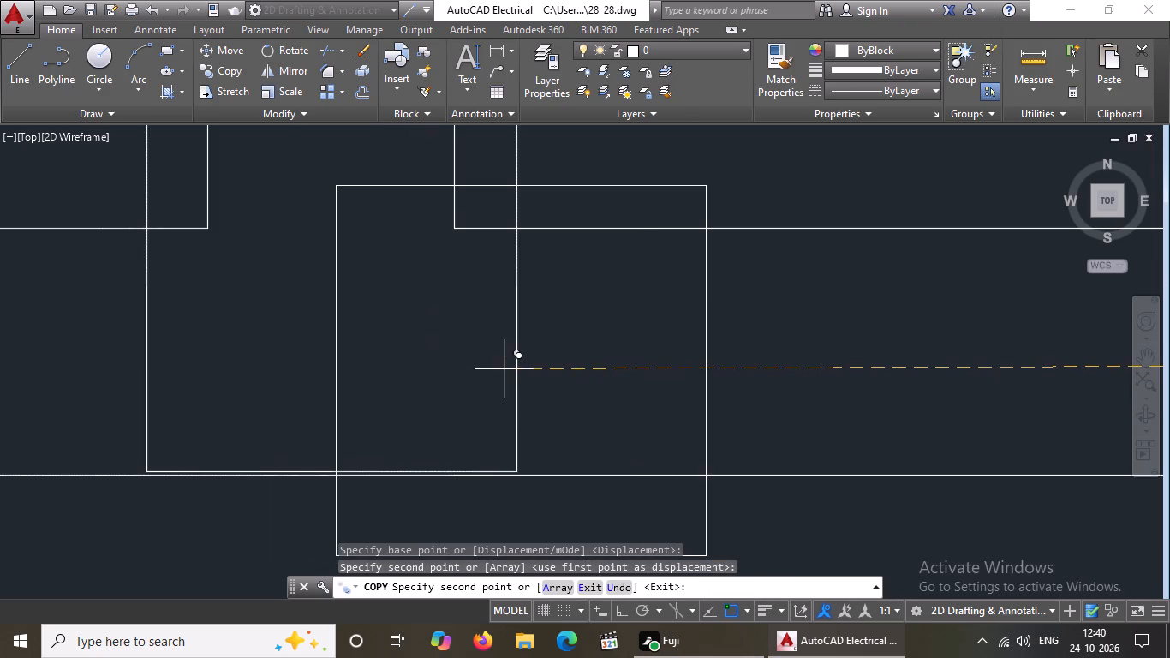
{"action": "scroll", "coordinate": [504, 368], "scroll_direction": "down", "scroll_amount": 2}
{"action": "key", "text": "Escape"}
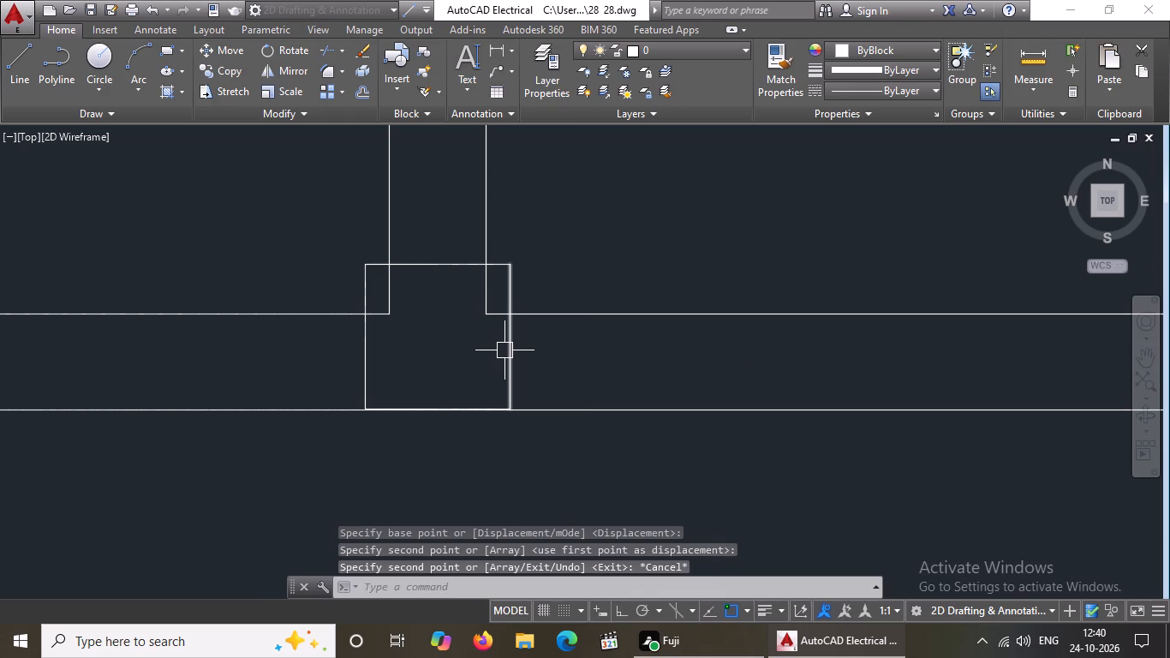
Select the 9" column square in the right wall and examine how its edges align with the wall lines.
{"action": "scroll", "coordinate": [713, 337], "scroll_direction": "down", "scroll_amount": 4}
{"action": "scroll", "coordinate": [1012, 347], "scroll_direction": "up", "scroll_amount": 2}
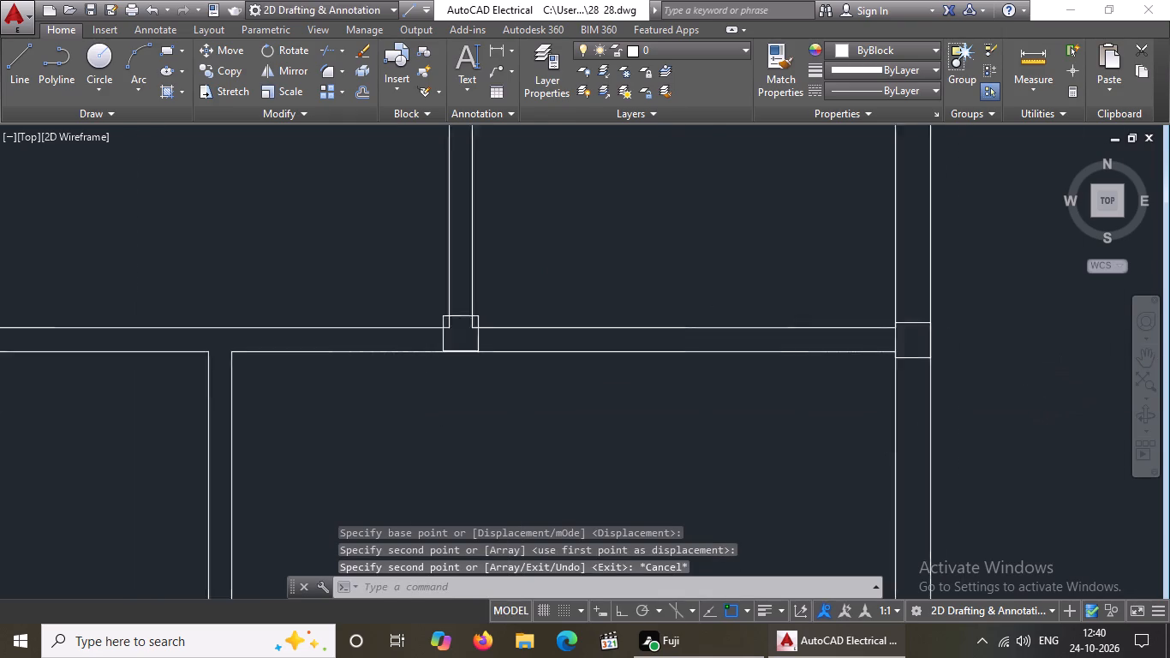
{"action": "scroll", "coordinate": [1012, 347], "scroll_direction": "up", "scroll_amount": 1}
{"action": "scroll", "coordinate": [749, 341], "scroll_direction": "up", "scroll_amount": 5}
{"action": "scroll", "coordinate": [883, 331], "scroll_direction": "down", "scroll_amount": 3}
{"action": "left_click", "coordinate": [612, 170]}
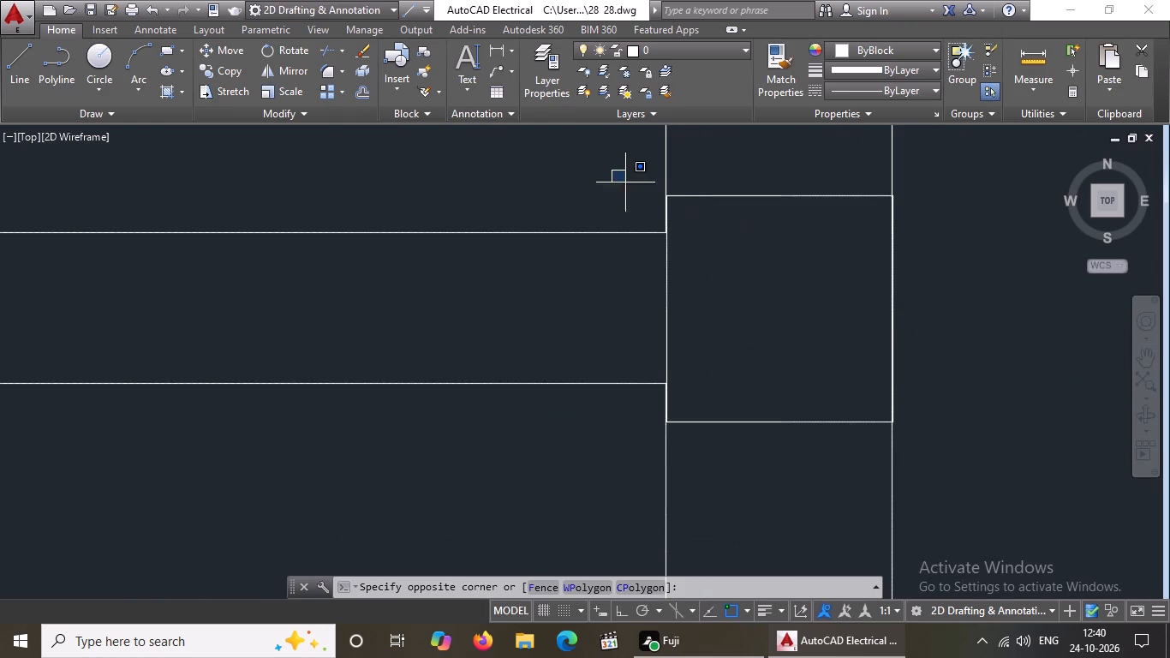
{"action": "left_click", "coordinate": [944, 473]}
{"action": "scroll", "coordinate": [904, 301], "scroll_direction": "up", "scroll_amount": 3}
{"action": "scroll", "coordinate": [925, 194], "scroll_direction": "down", "scroll_amount": 2}
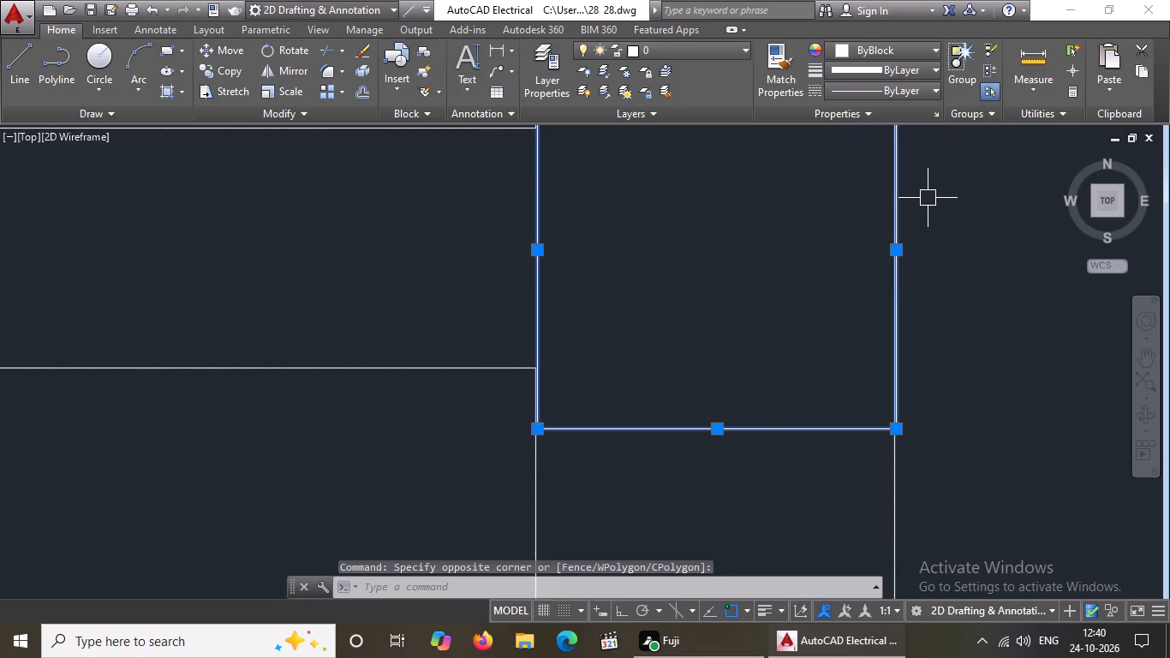
{"action": "middle_click_drag", "start_coordinate": [929, 196], "coordinate": [904, 357]}
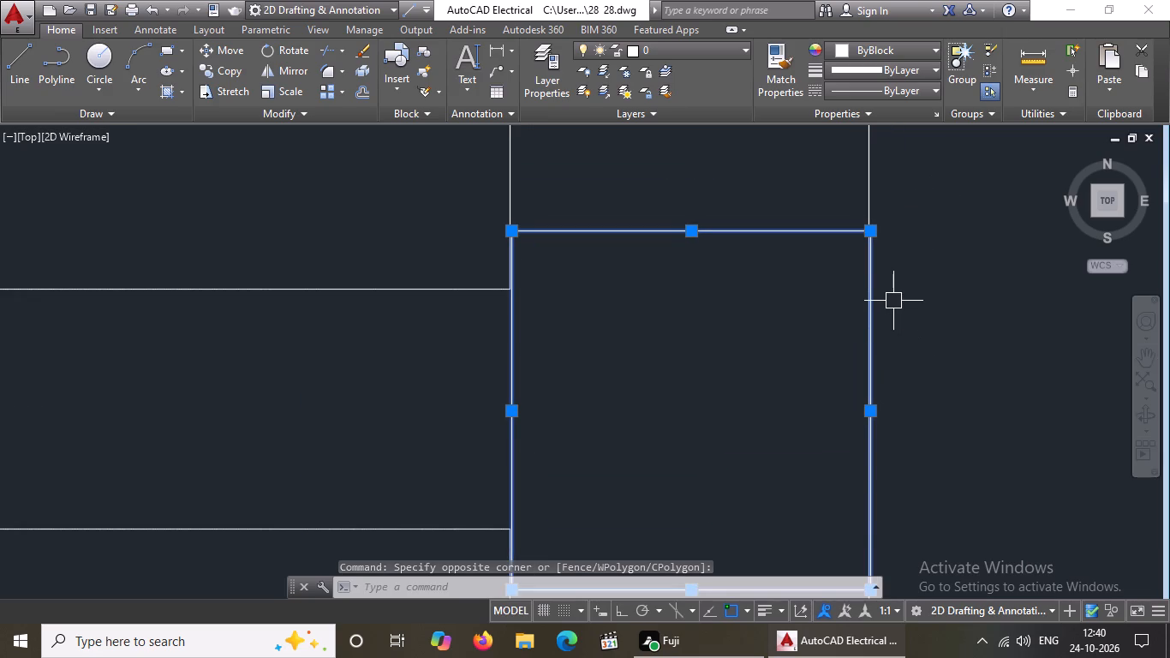
{"action": "scroll", "coordinate": [889, 309], "scroll_direction": "down", "scroll_amount": 3}
{"action": "scroll", "coordinate": [866, 304], "scroll_direction": "up", "scroll_amount": 2}
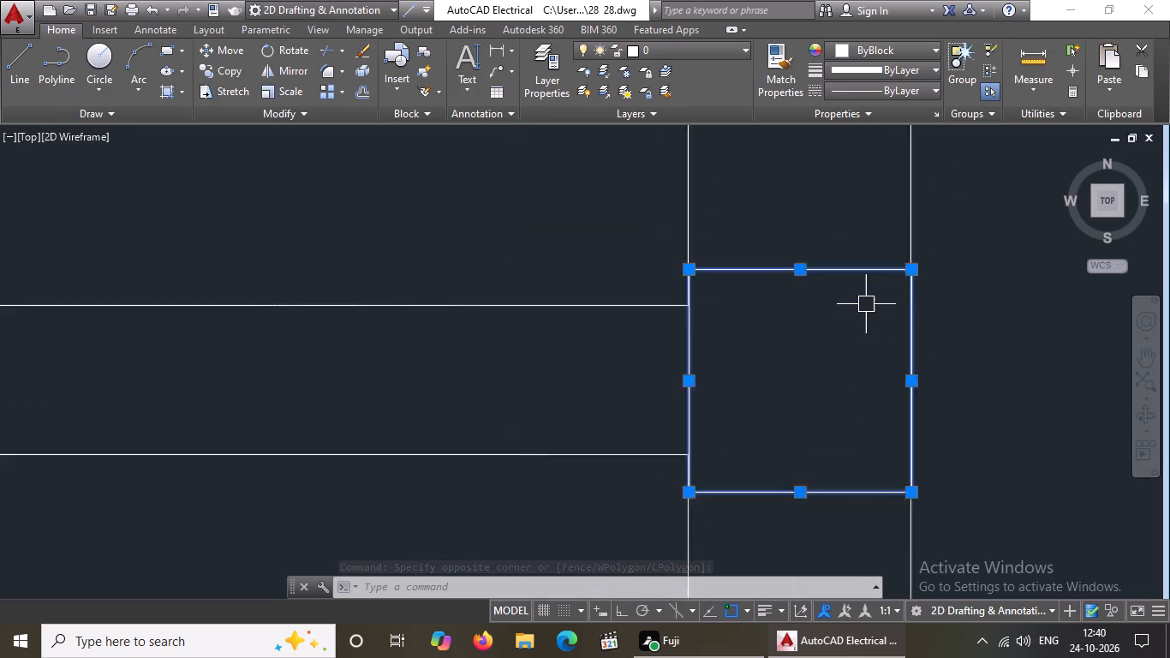
{"action": "scroll", "coordinate": [866, 304], "scroll_direction": "up", "scroll_amount": 1}
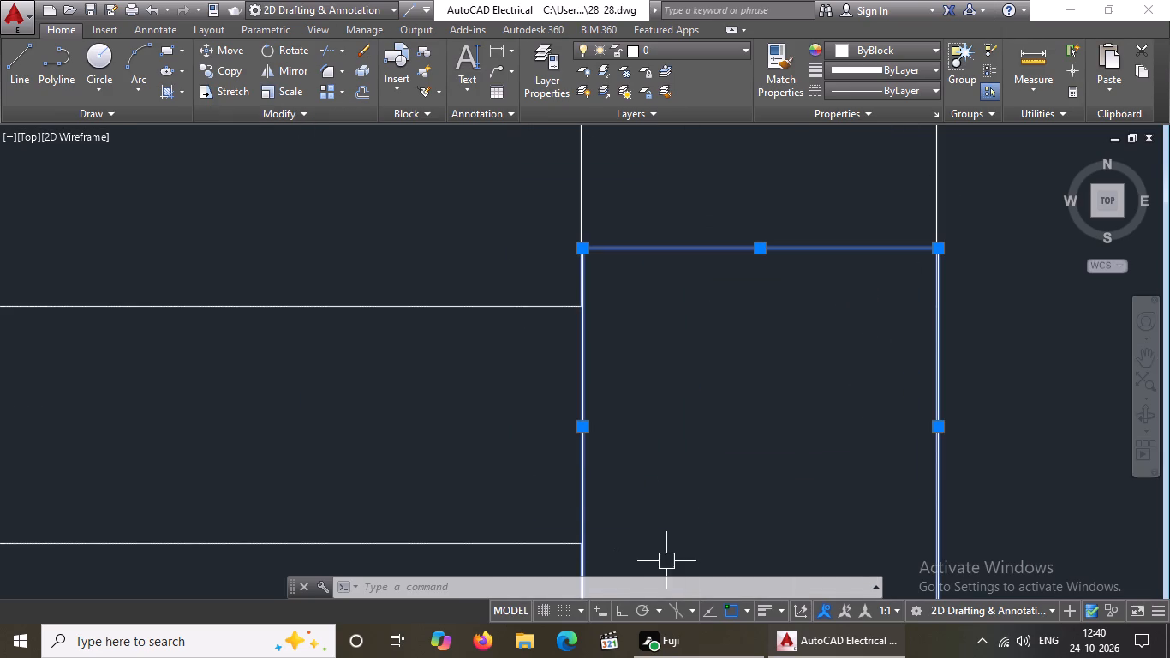
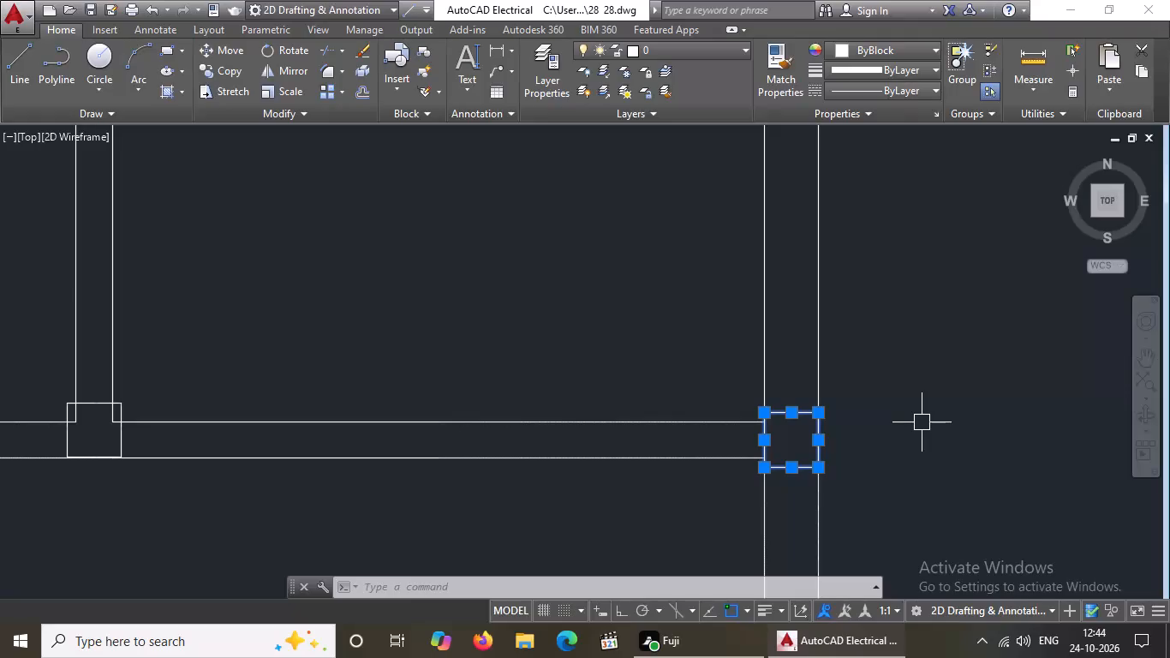
Move the 9" column square in the right wall slightly so its right edge lies on the wall's outer line.
{"action": "key", "text": "Escape"}
{"action": "key", "text": "Escape"}
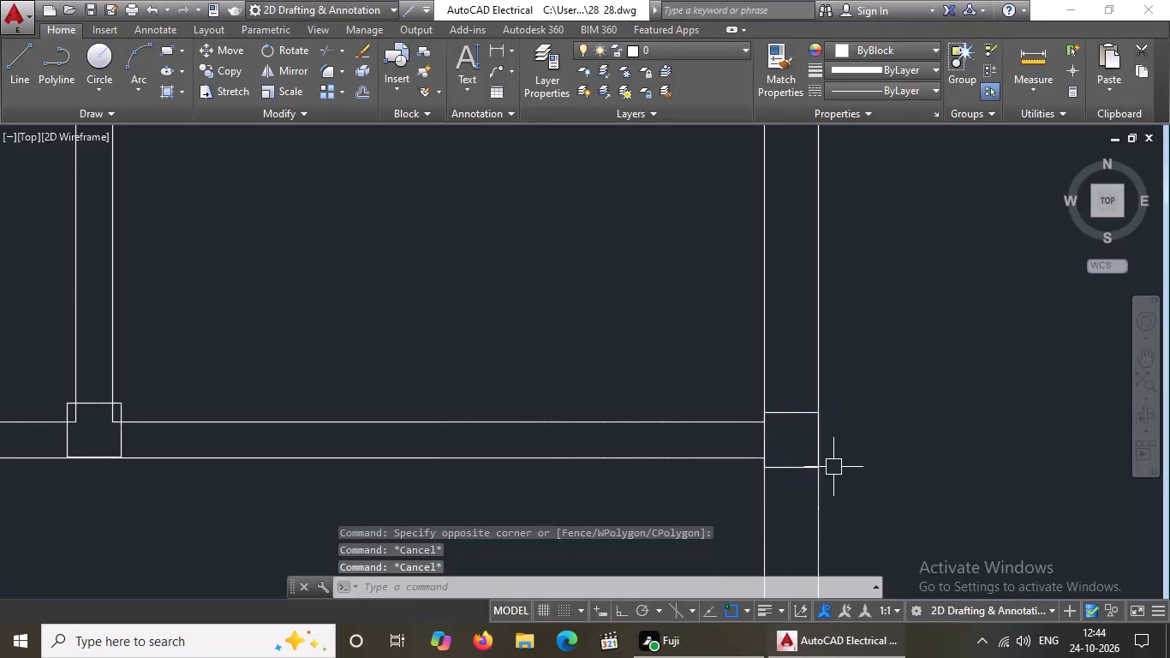
{"action": "scroll", "coordinate": [833, 466], "scroll_direction": "up", "scroll_amount": 2}
{"action": "scroll", "coordinate": [756, 459], "scroll_direction": "up", "scroll_amount": 3}
{"action": "scroll", "coordinate": [756, 459], "scroll_direction": "down", "scroll_amount": 2}
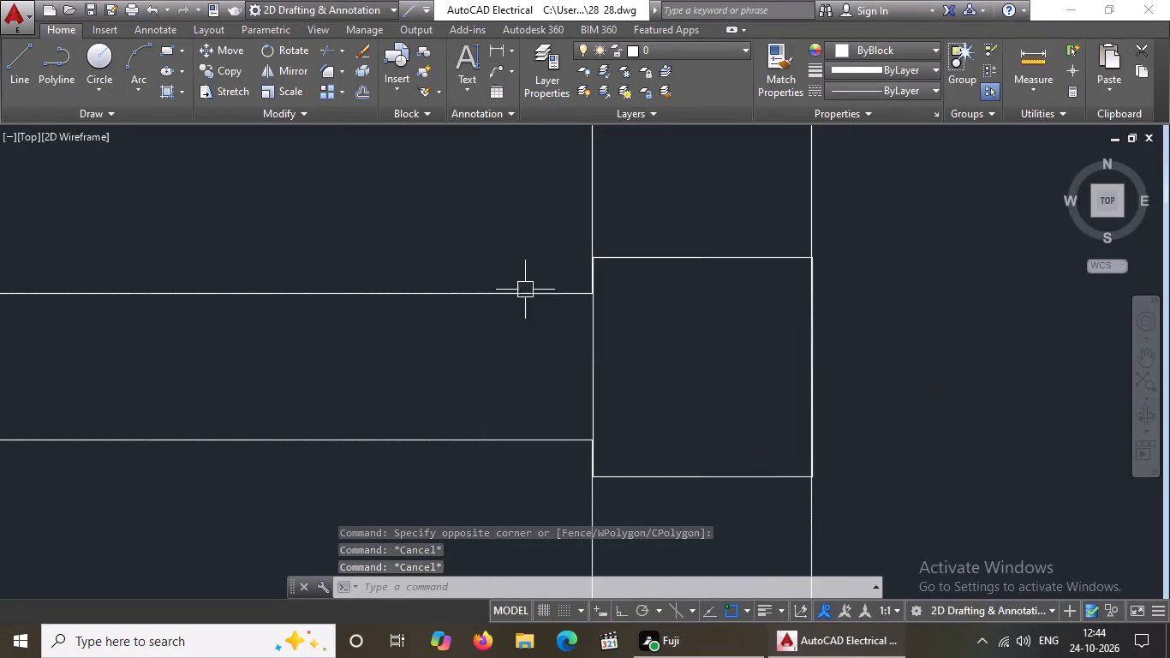
{"action": "left_click_drag", "start_coordinate": [554, 217], "coordinate": [552, 232]}
{"action": "left_click", "coordinate": [833, 512]}
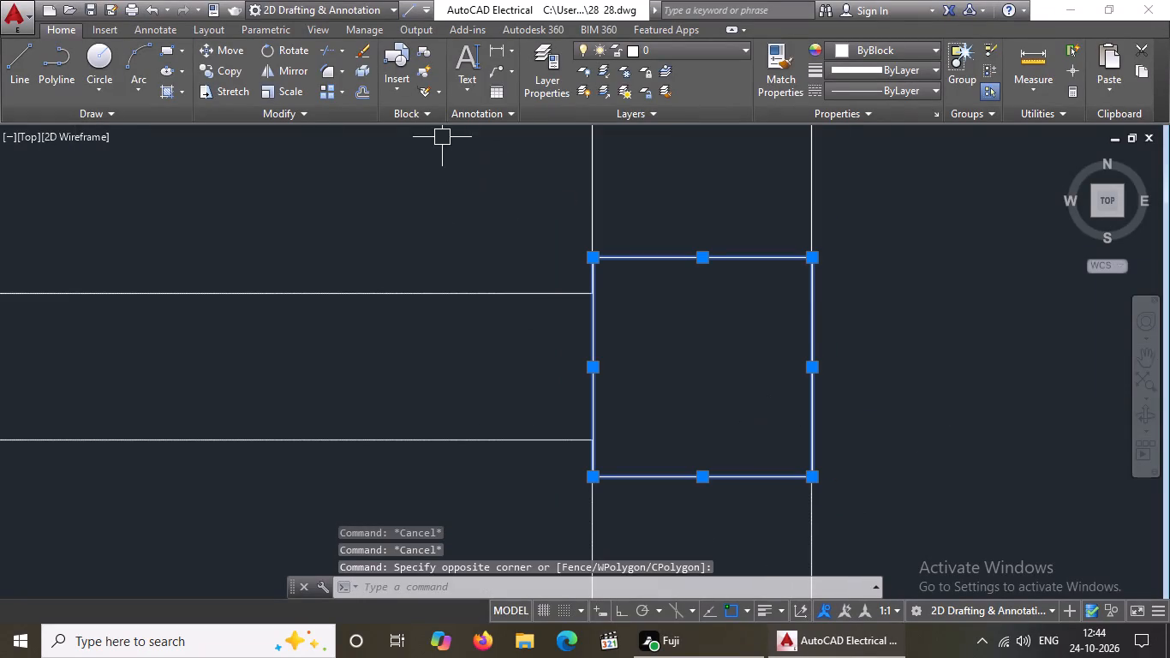
{"action": "left_click", "coordinate": [216, 52]}
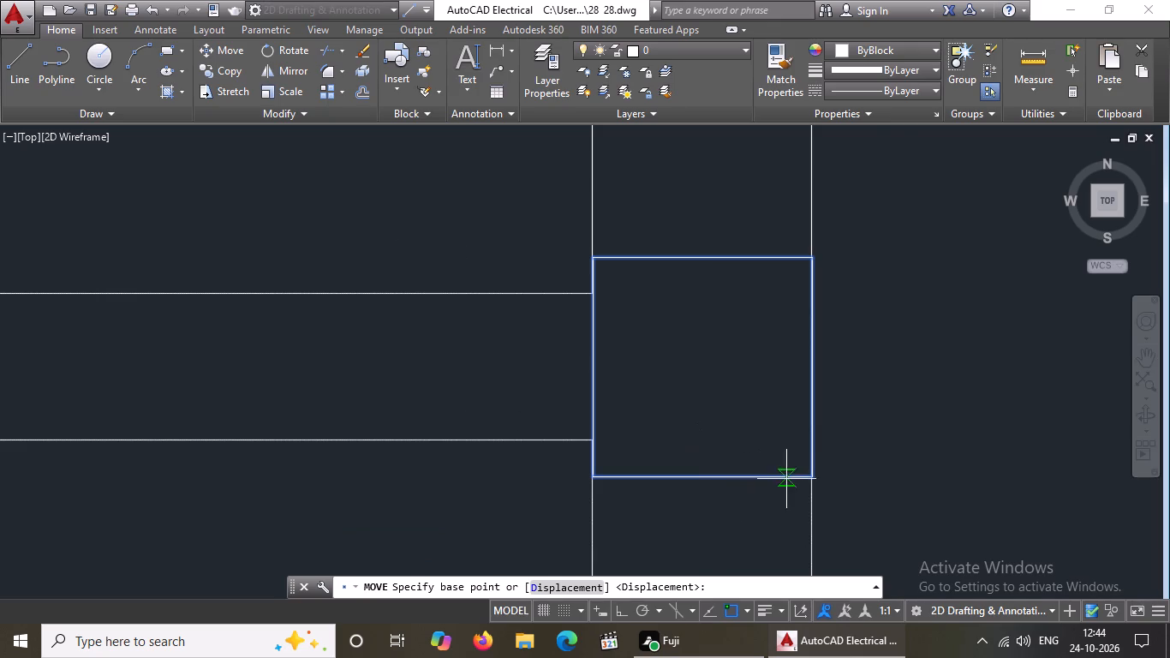
{"action": "scroll", "coordinate": [787, 479], "scroll_direction": "up", "scroll_amount": 3}
{"action": "scroll", "coordinate": [869, 489], "scroll_direction": "up", "scroll_amount": 3}
{"action": "left_click", "coordinate": [905, 440]}
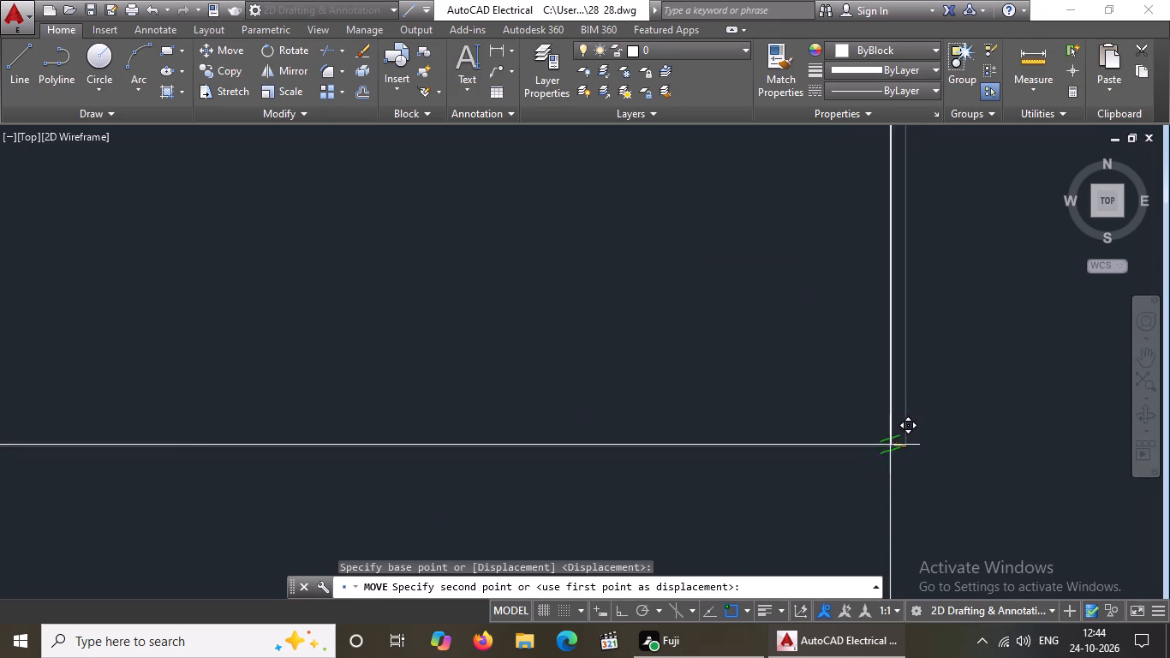
{"action": "left_click", "coordinate": [891, 447]}
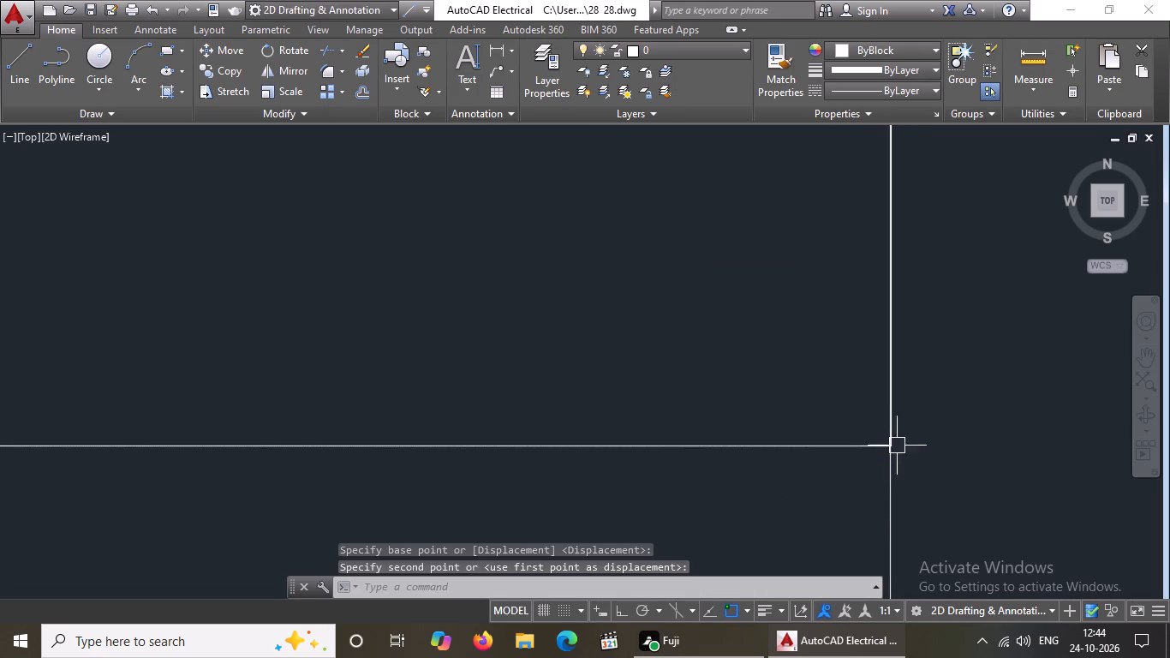
{"action": "scroll", "coordinate": [903, 444], "scroll_direction": "down", "scroll_amount": 11}
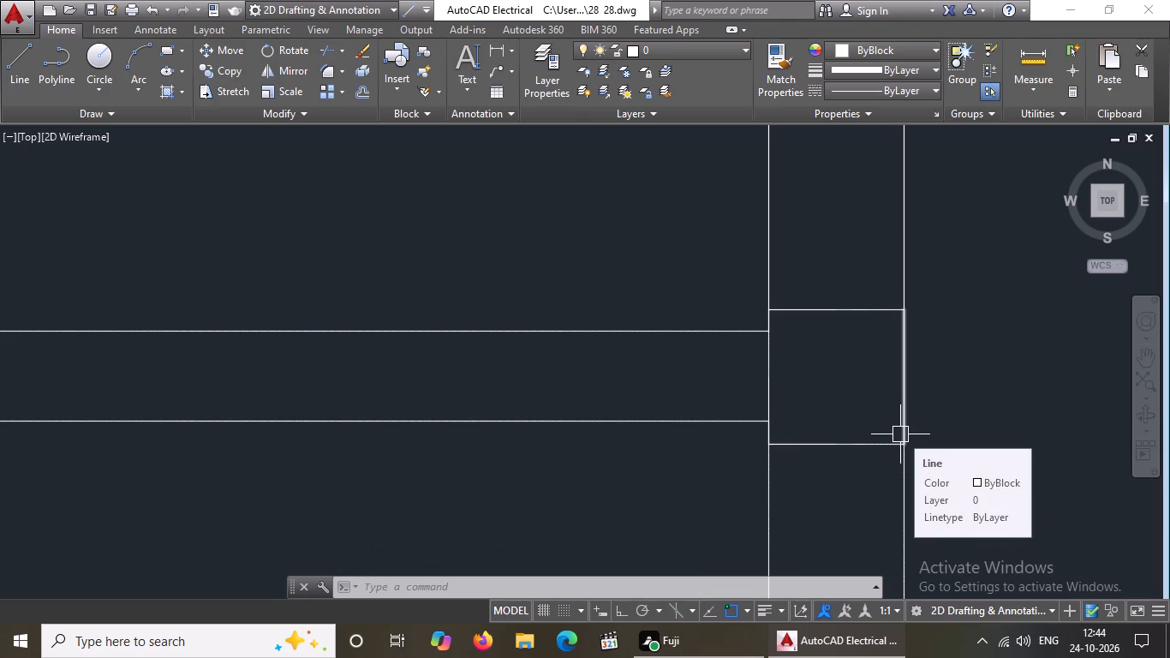
Move the column square at the junction of the two partitions down so its bottom edge sits on the horizontal partition's lower line.
{"action": "scroll", "coordinate": [815, 390], "scroll_direction": "down", "scroll_amount": 4}
{"action": "scroll", "coordinate": [556, 352], "scroll_direction": "up", "scroll_amount": 3}
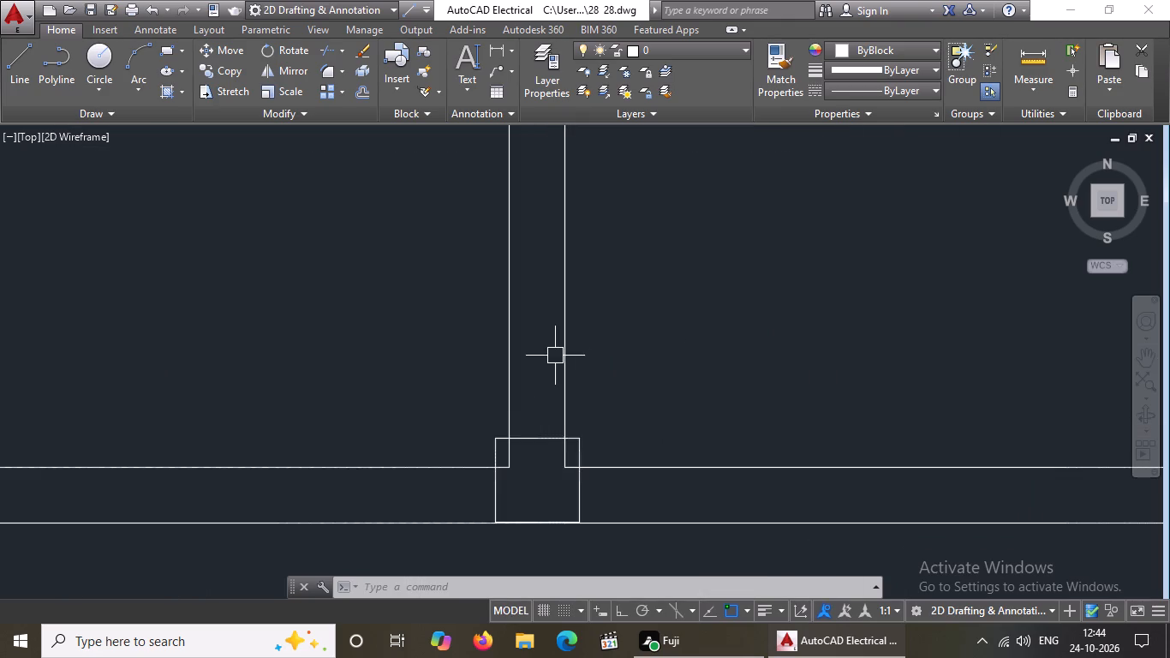
{"action": "scroll", "coordinate": [552, 557], "scroll_direction": "up", "scroll_amount": 3}
{"action": "scroll", "coordinate": [457, 415], "scroll_direction": "down", "scroll_amount": 2}
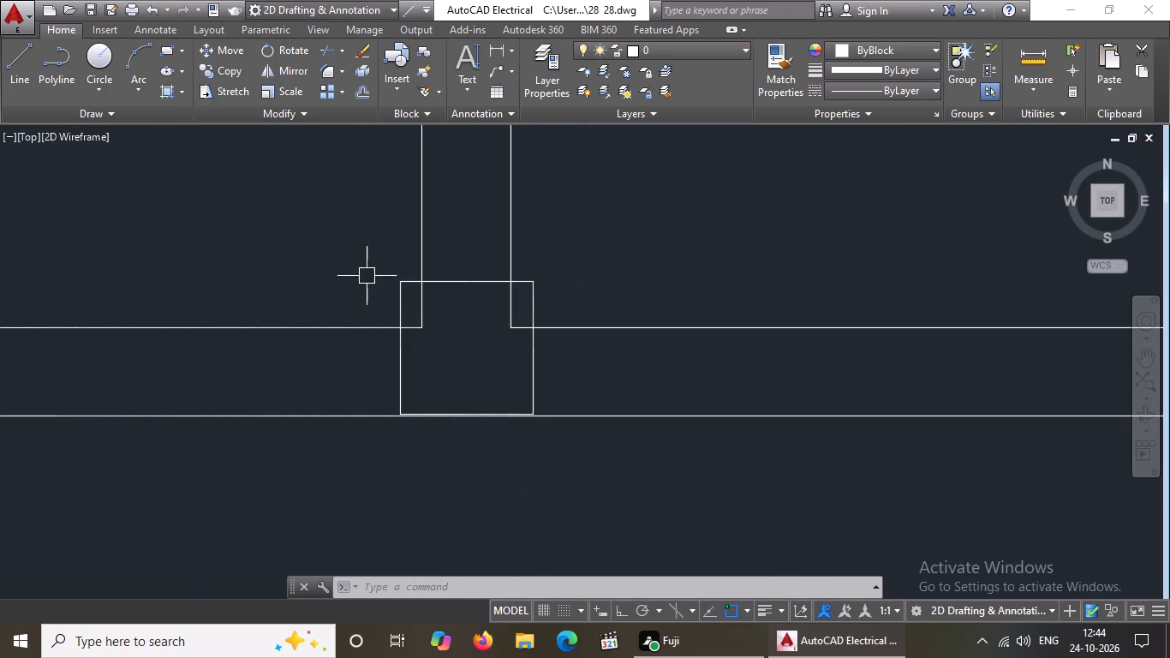
{"action": "left_click_drag", "start_coordinate": [373, 247], "coordinate": [378, 274]}
{"action": "left_click", "coordinate": [571, 455]}
{"action": "scroll", "coordinate": [426, 398], "scroll_direction": "up", "scroll_amount": 3}
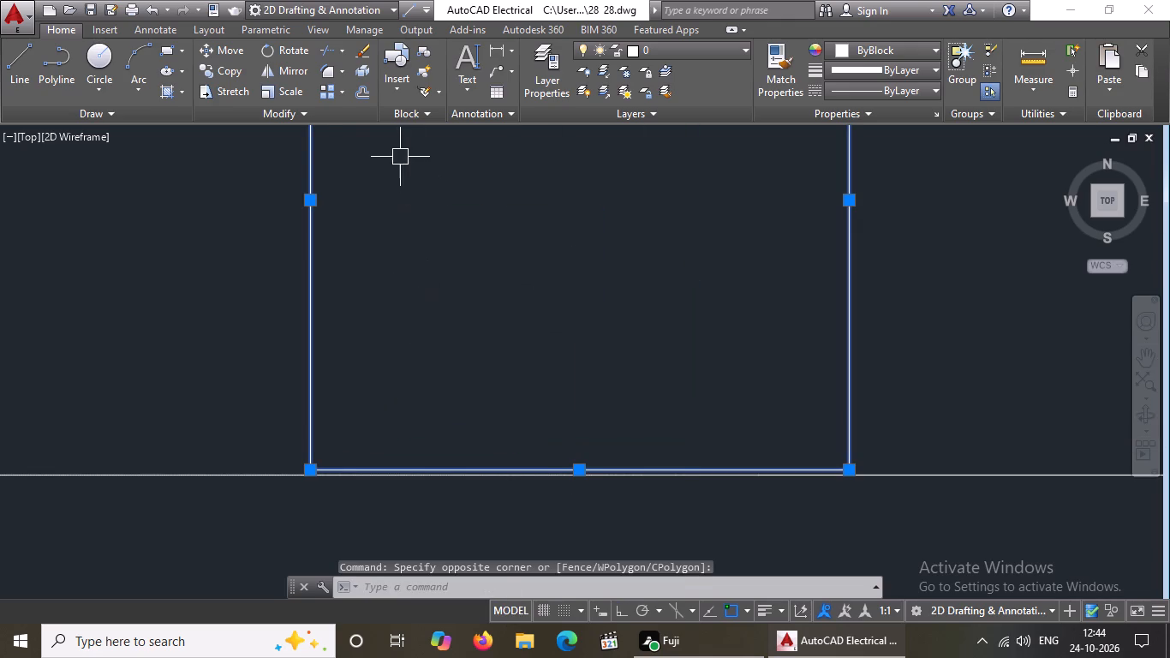
{"action": "left_click", "coordinate": [218, 44]}
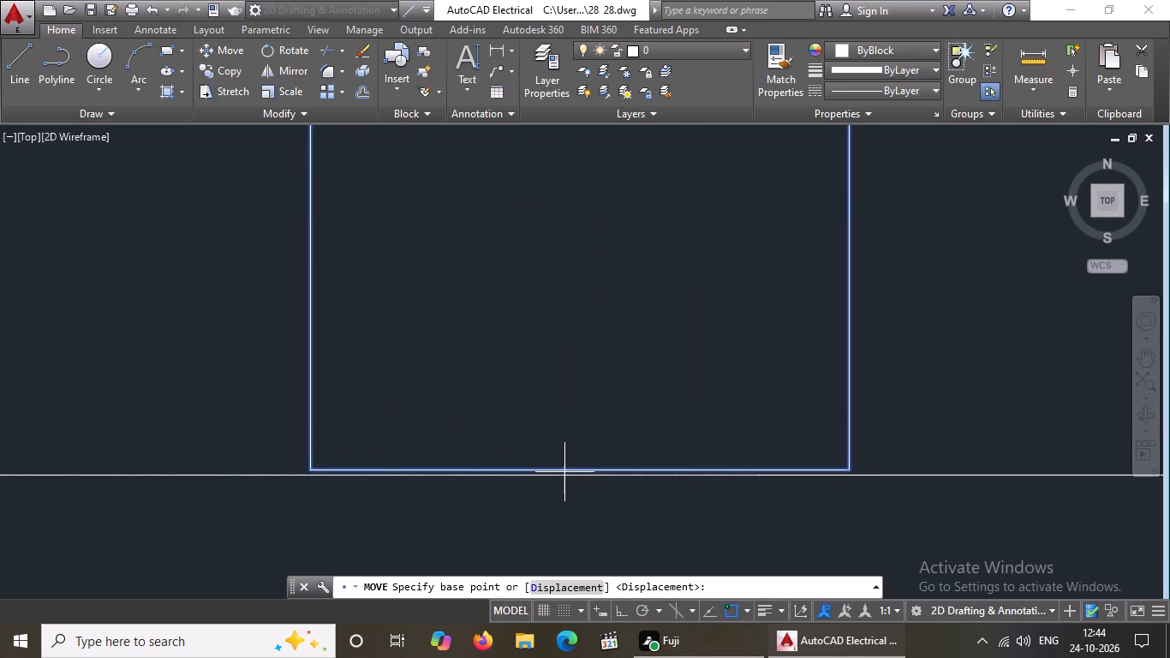
{"action": "left_click", "coordinate": [567, 471]}
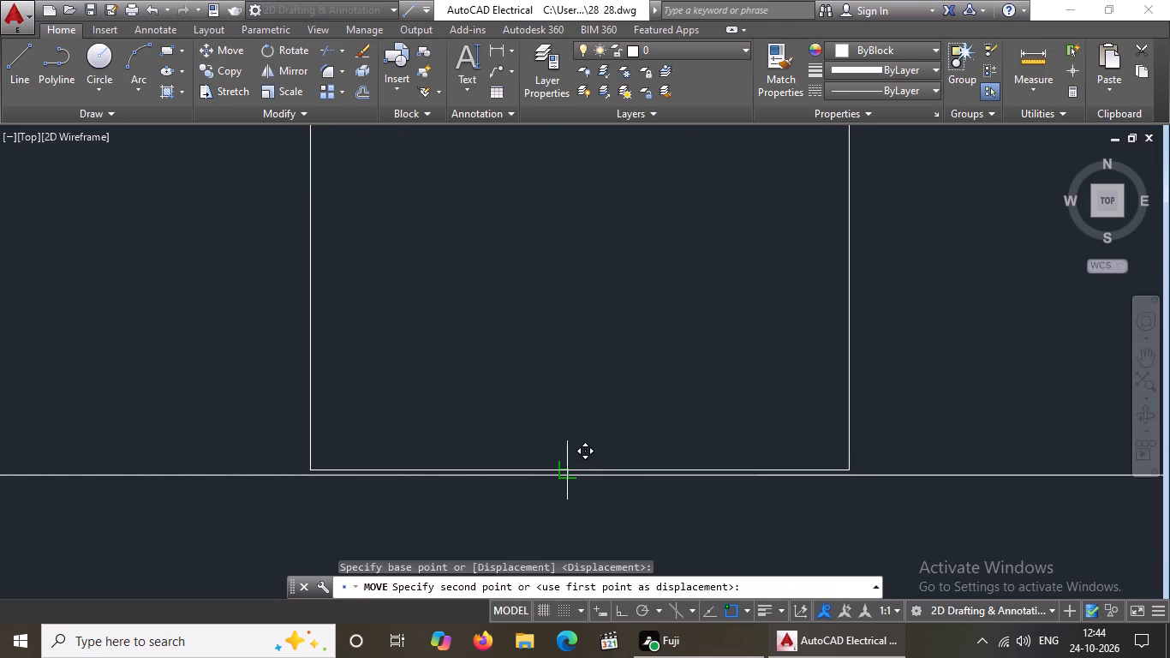
{"action": "left_click", "coordinate": [567, 476]}
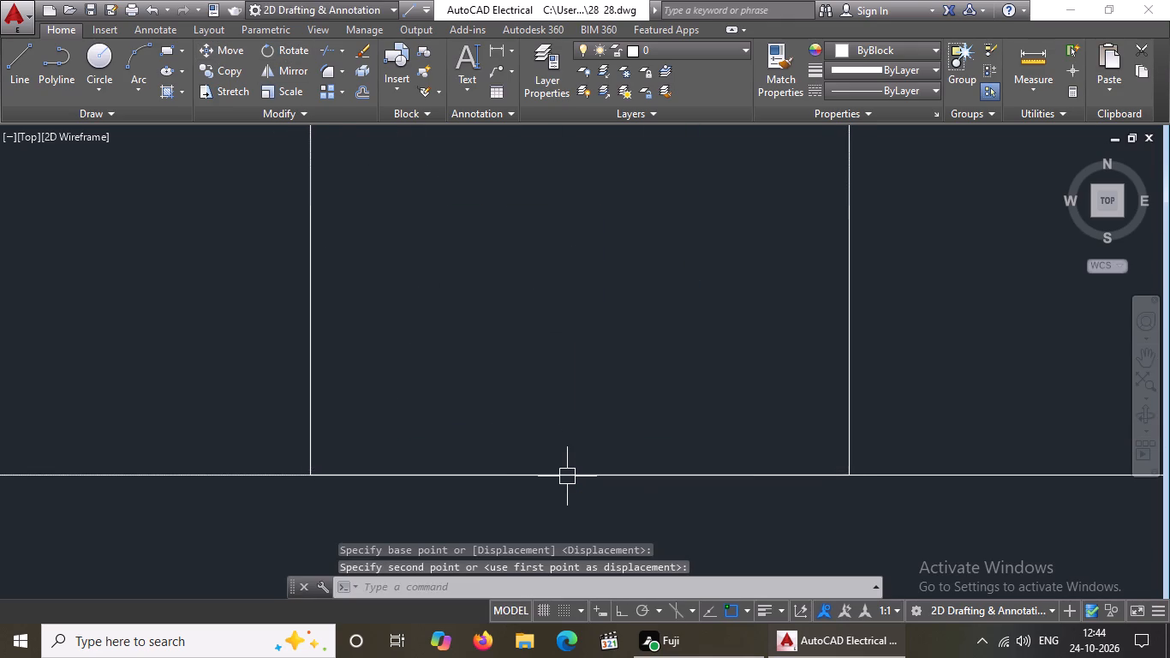
With Ortho on, draw another closed 9" × 9" line square in the empty space beside the wall plan's right wall.
{"action": "scroll", "coordinate": [567, 476], "scroll_direction": "down", "scroll_amount": 6}
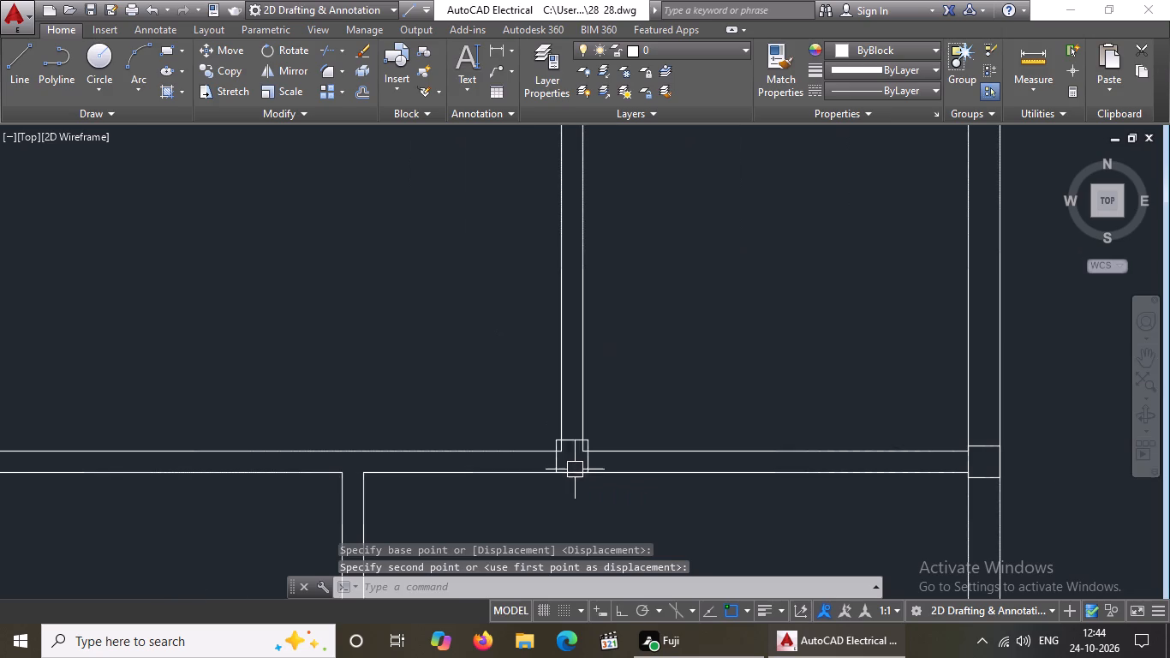
{"action": "scroll", "coordinate": [576, 469], "scroll_direction": "down", "scroll_amount": 2}
{"action": "middle_click_drag", "start_coordinate": [502, 491], "coordinate": [523, 453]}
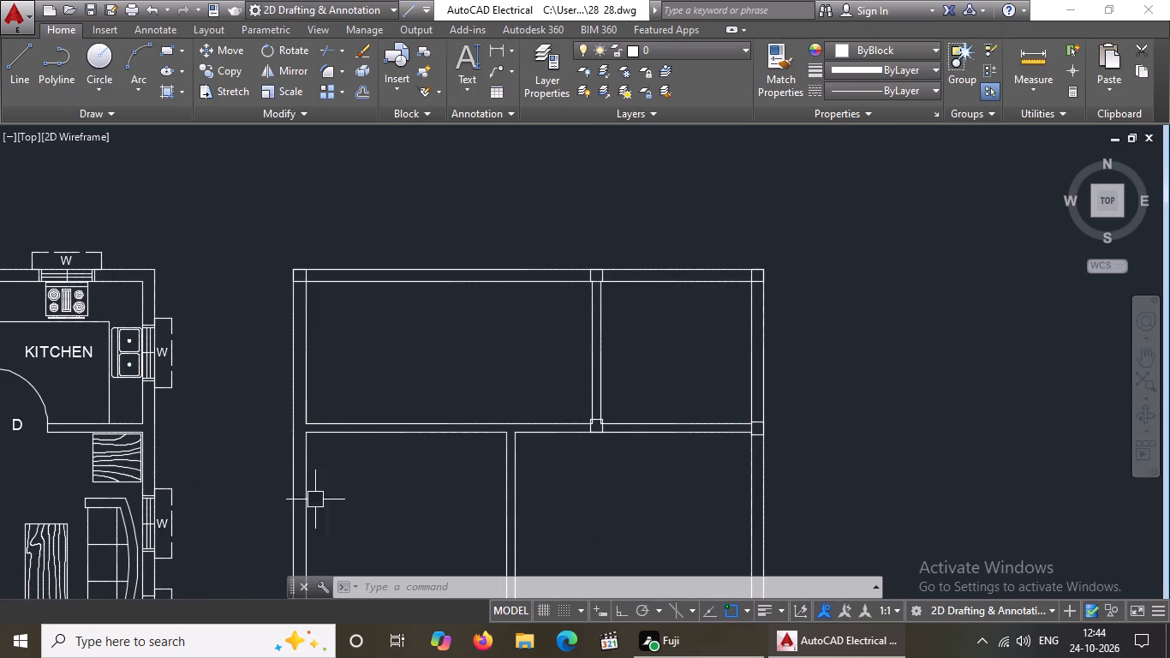
{"action": "left_click", "coordinate": [14, 63]}
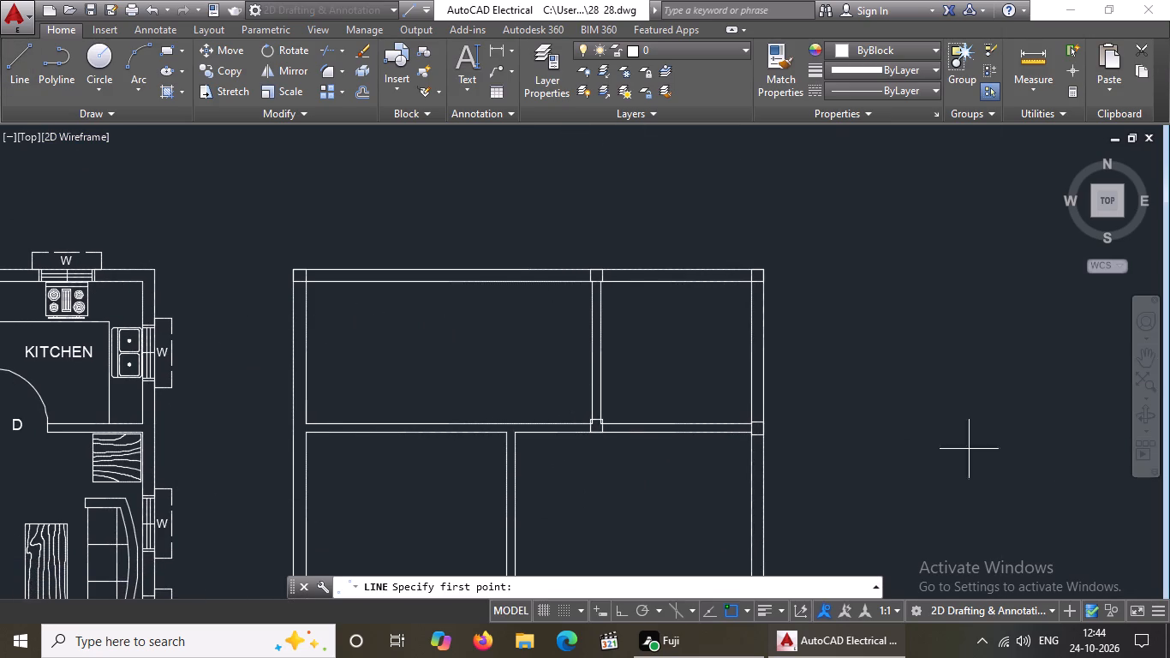
{"action": "left_click_drag", "start_coordinate": [798, 342], "coordinate": [869, 326]}
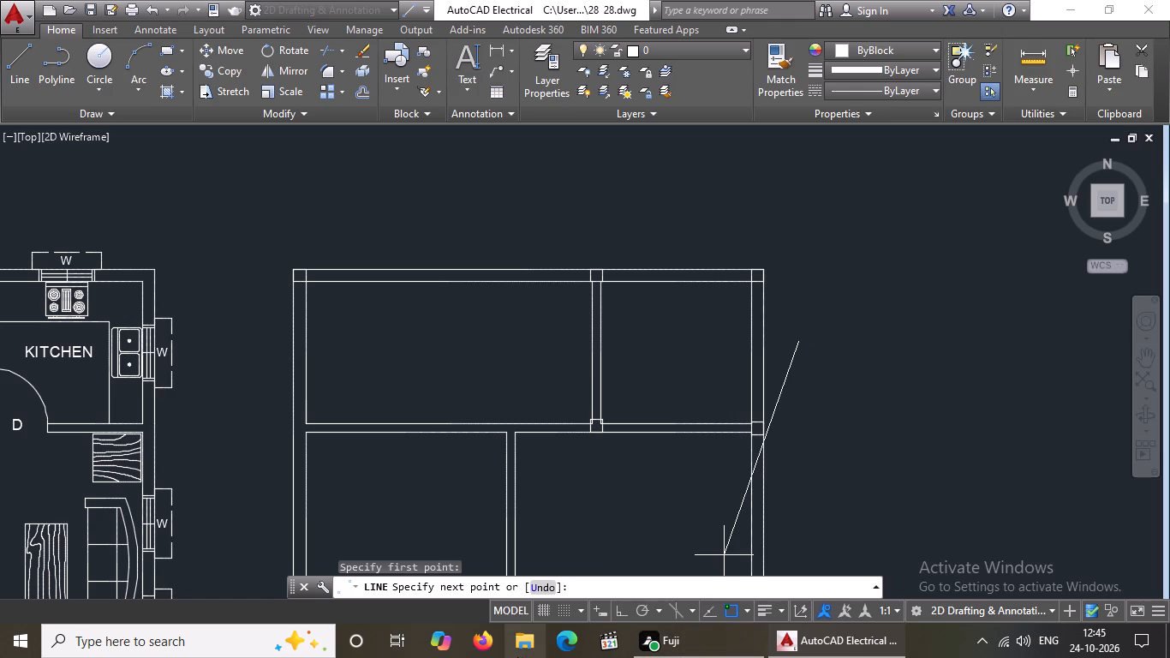
{"action": "left_click", "coordinate": [622, 607]}
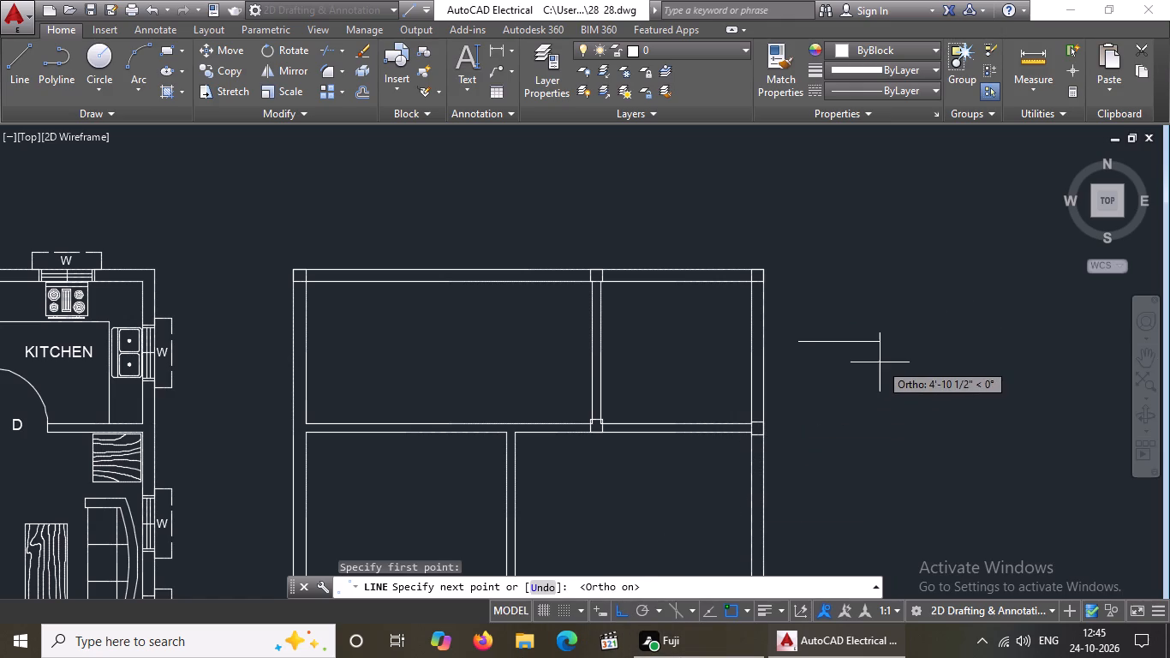
{"action": "key", "text": "9"}
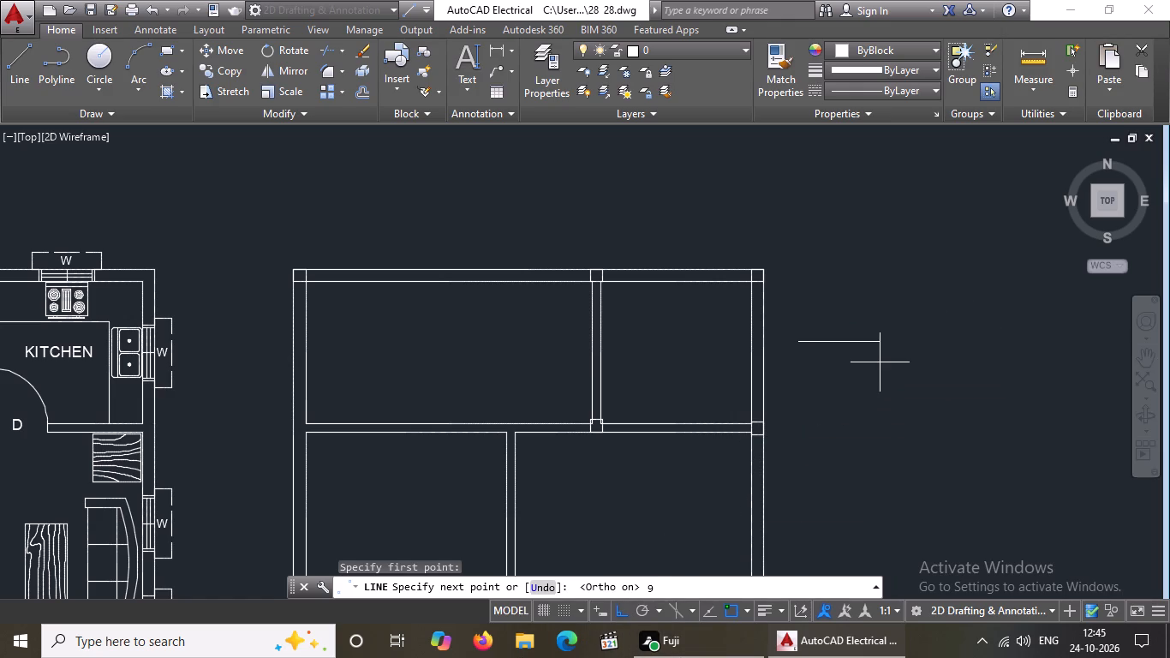
{"action": "key", "text": "shift+quotedbl"}
{"action": "key", "text": "Return"}
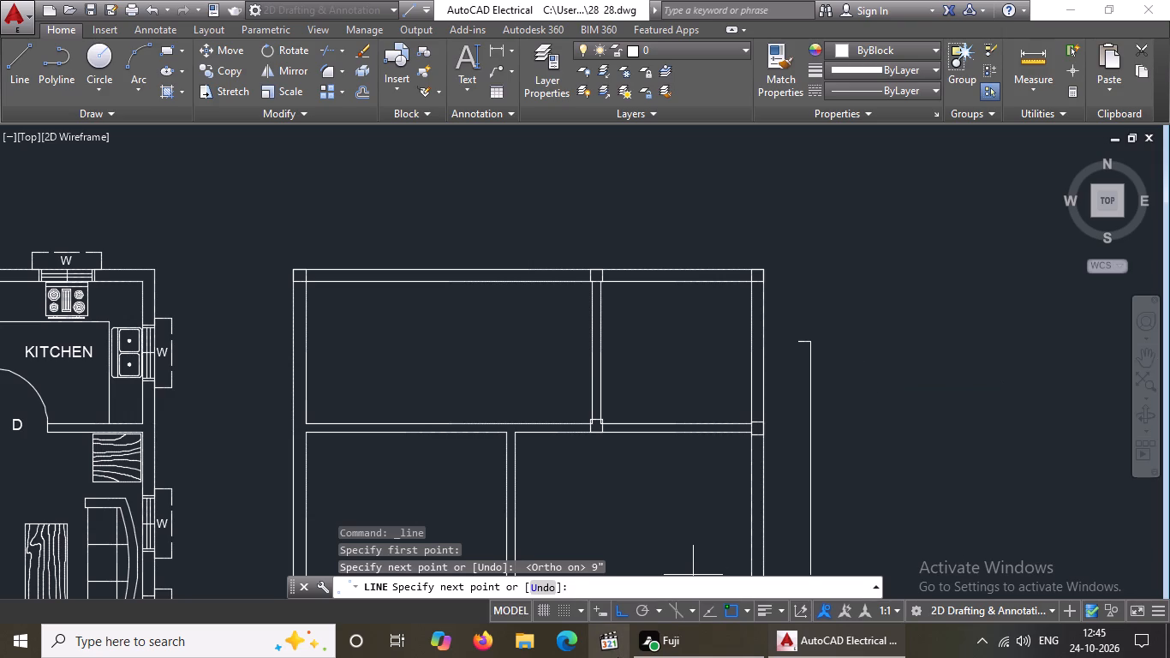
{"action": "key", "text": "9"}
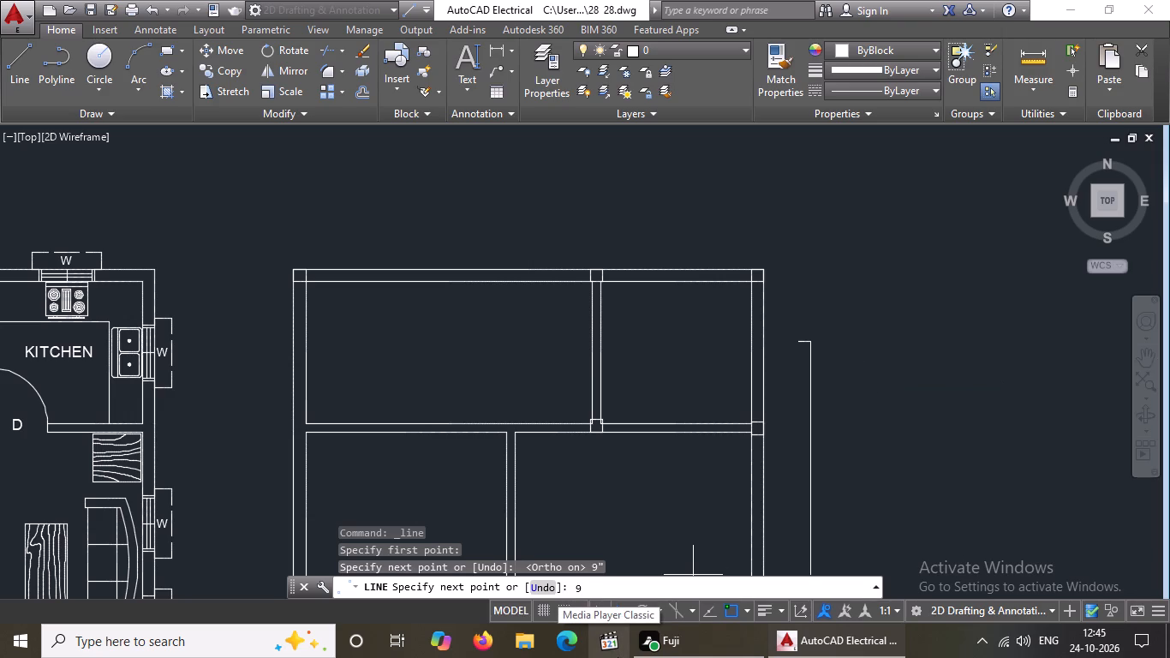
{"action": "key", "text": "shift+quotedbl"}
{"action": "key", "text": "Return"}
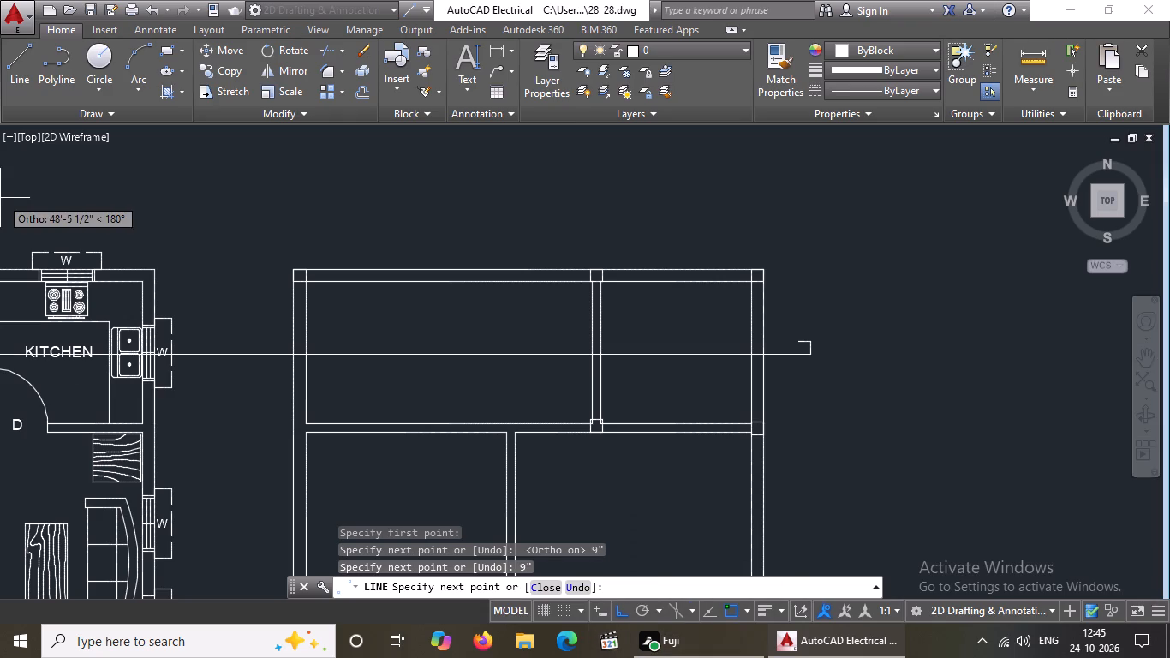
{"action": "type", "text": "9\""}
{"action": "key", "text": "Return"}
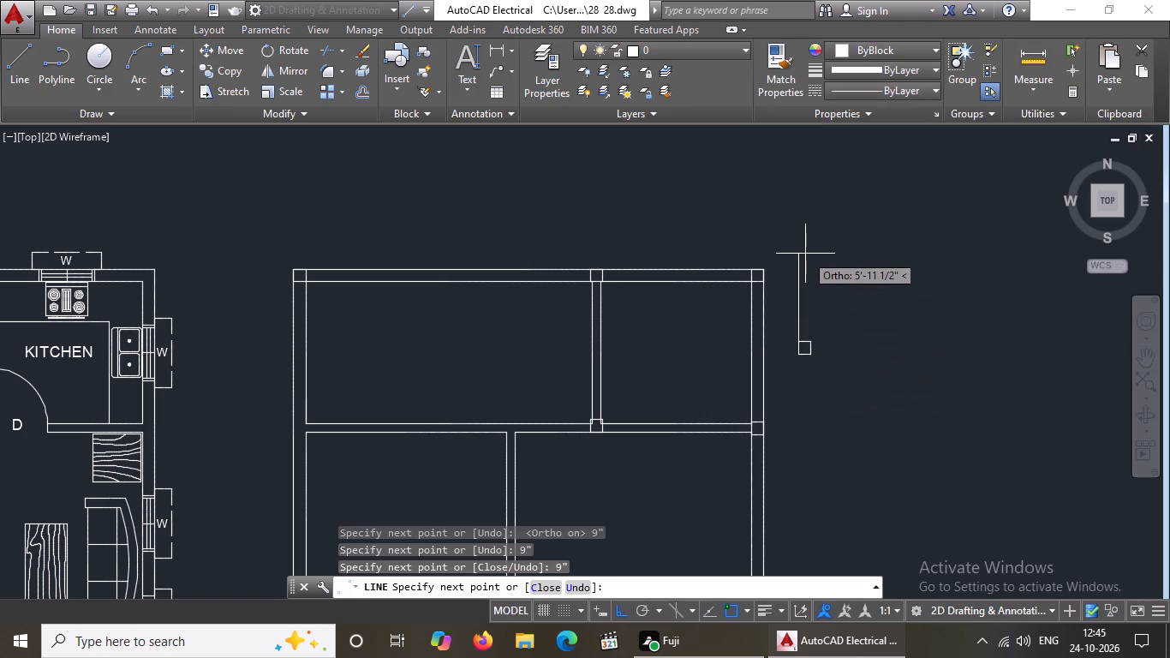
{"action": "key", "text": "9"}
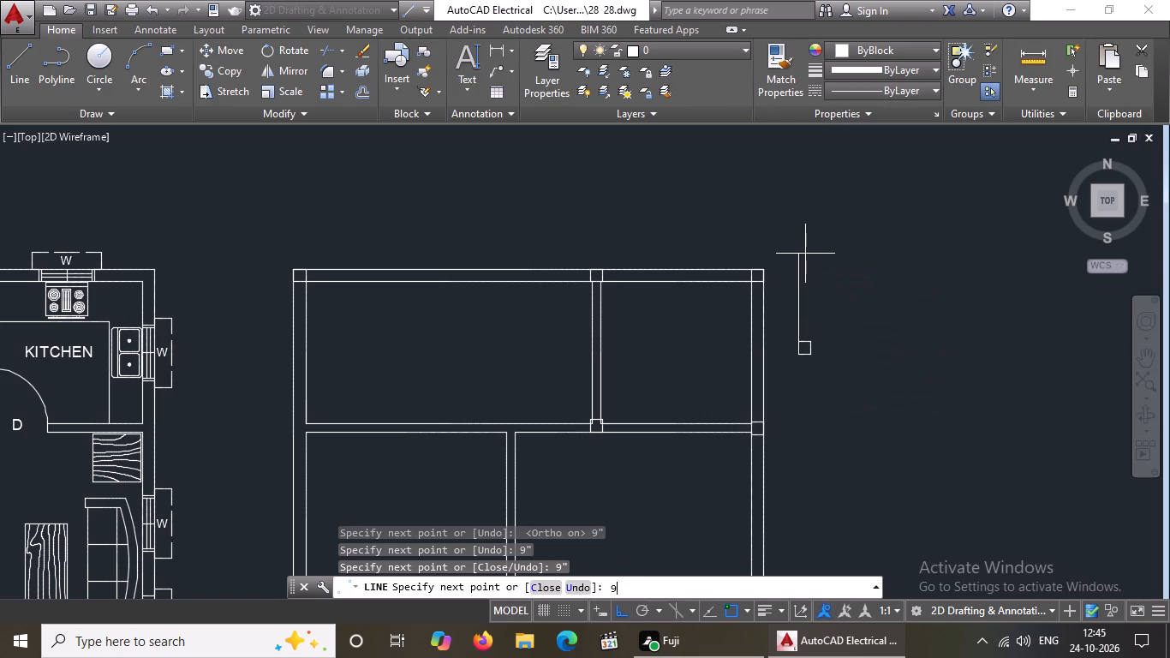
{"action": "key", "text": "shift+quotedbl"}
{"action": "key", "text": "Return"}
{"action": "key", "text": "Return"}
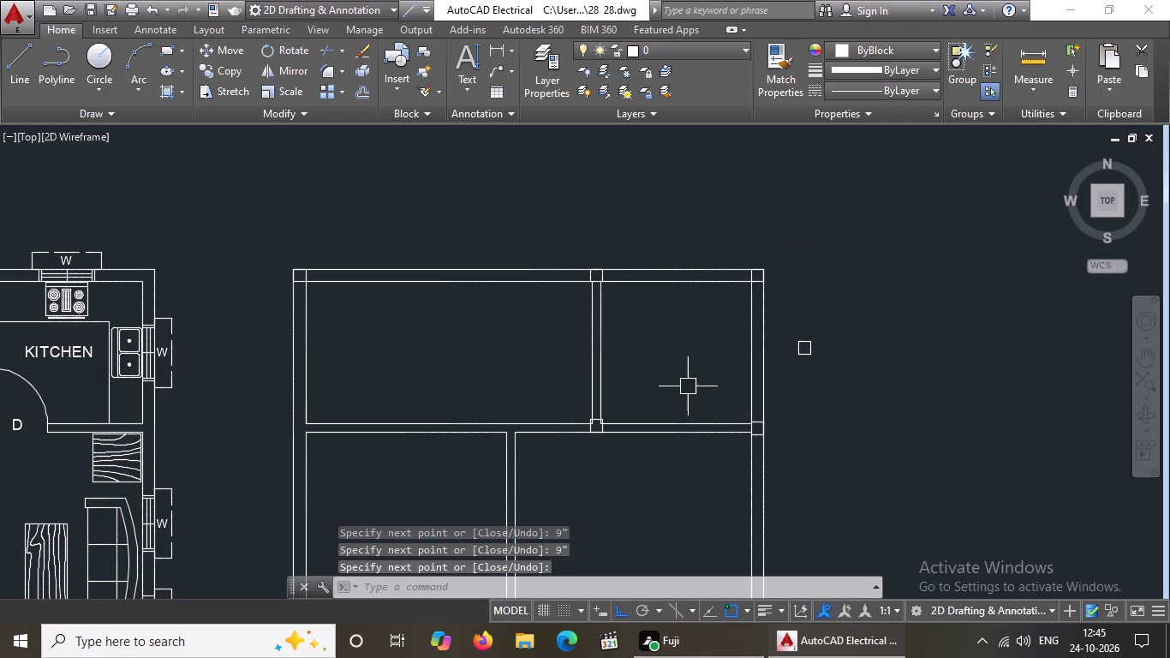
With Ortho off, move the new 9" square into the wall plan's left wall, centred on the upper horizontal partition's junction.
{"action": "scroll", "coordinate": [731, 372], "scroll_direction": "up", "scroll_amount": 2}
{"action": "left_click_drag", "start_coordinate": [871, 259], "coordinate": [880, 281]}
{"action": "left_click", "coordinate": [955, 381]}
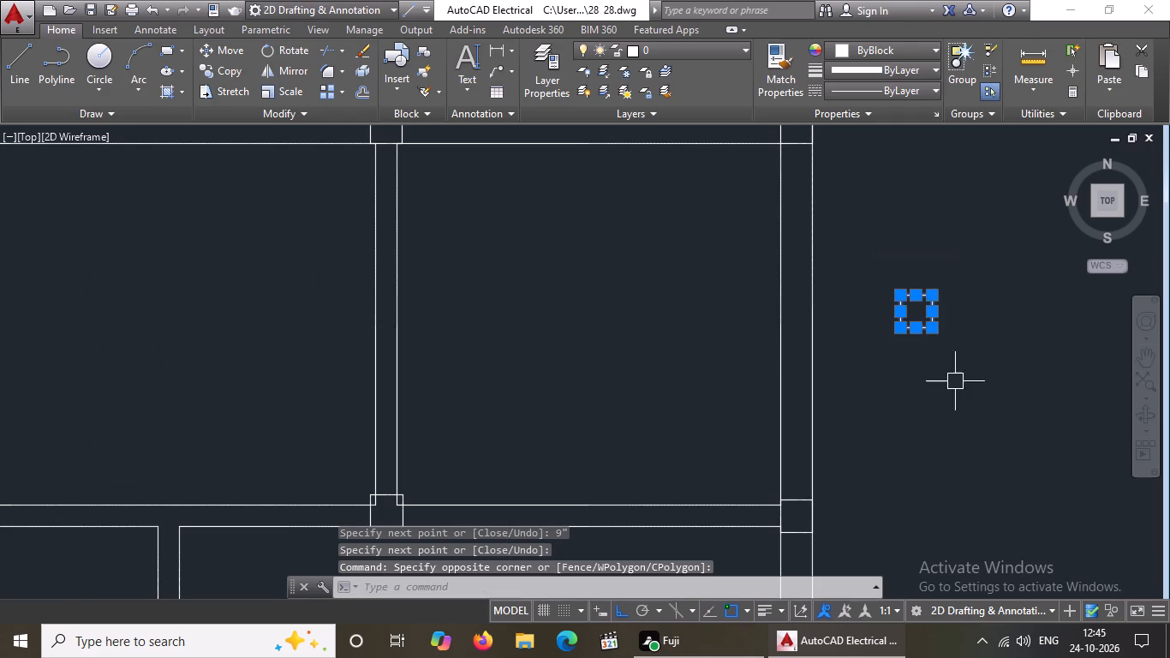
{"action": "left_click", "coordinate": [230, 49]}
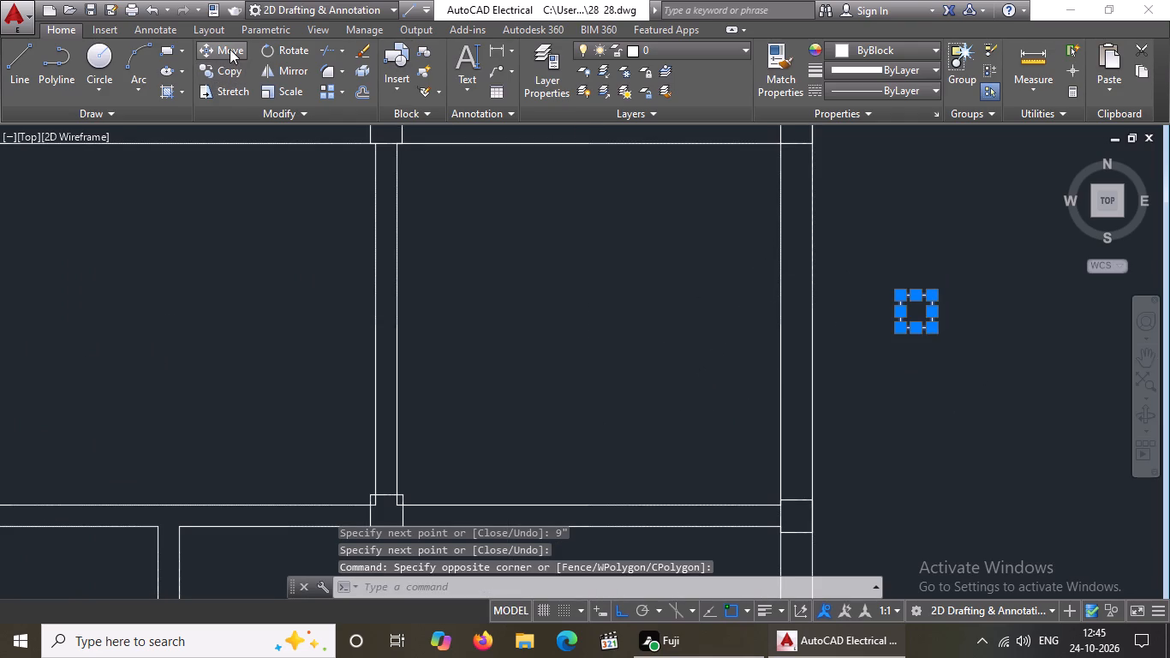
{"action": "left_click", "coordinate": [921, 310]}
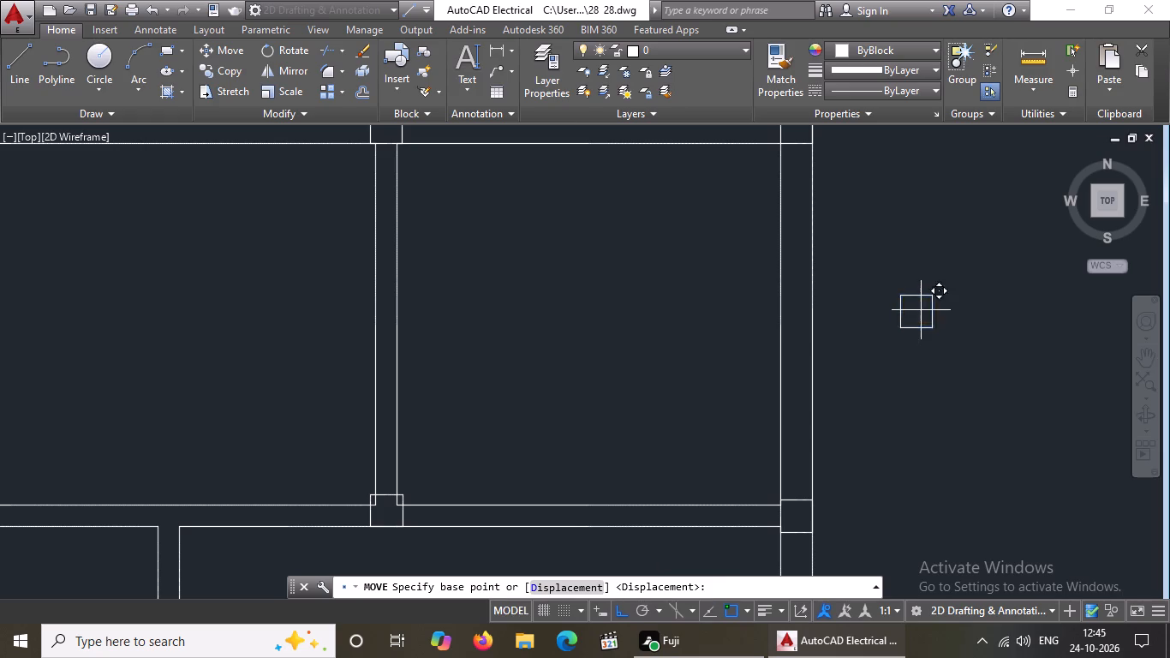
{"action": "scroll", "coordinate": [607, 338], "scroll_direction": "down", "scroll_amount": 3}
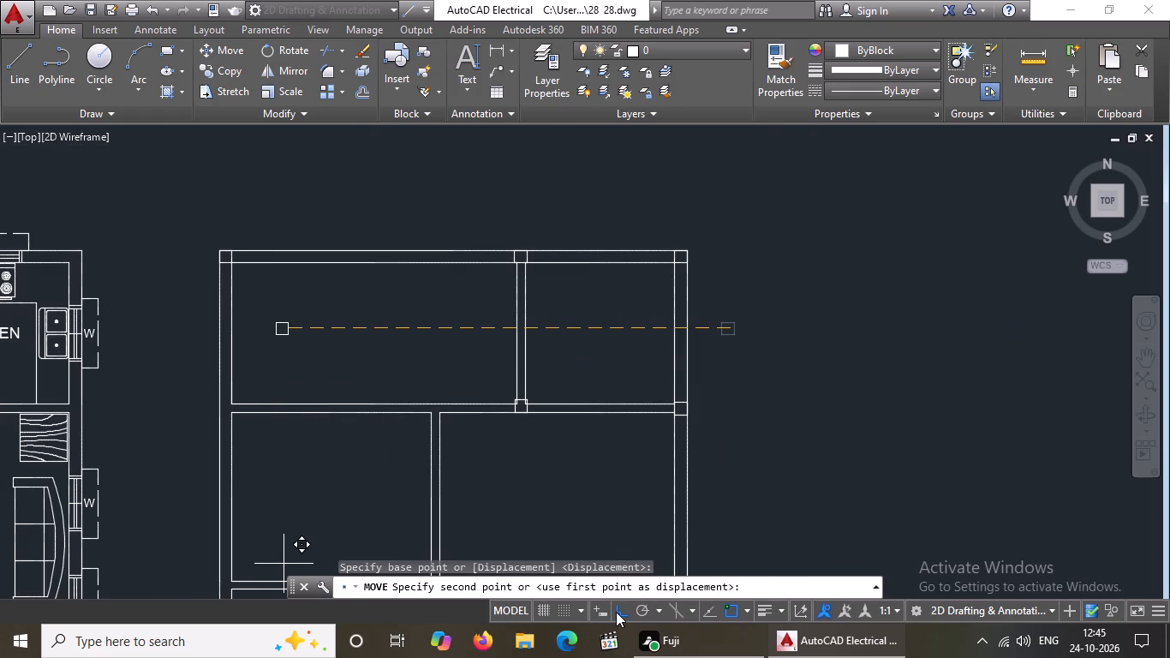
{"action": "left_click", "coordinate": [617, 612]}
{"action": "scroll", "coordinate": [185, 439], "scroll_direction": "up", "scroll_amount": 4}
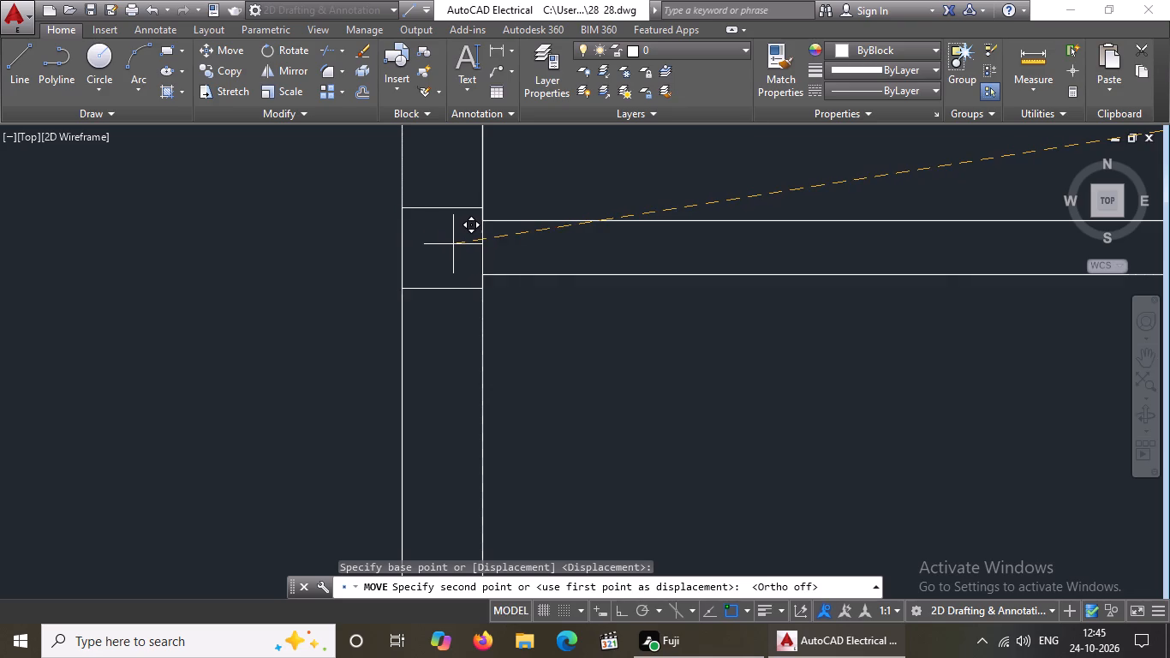
{"action": "left_click", "coordinate": [454, 244]}
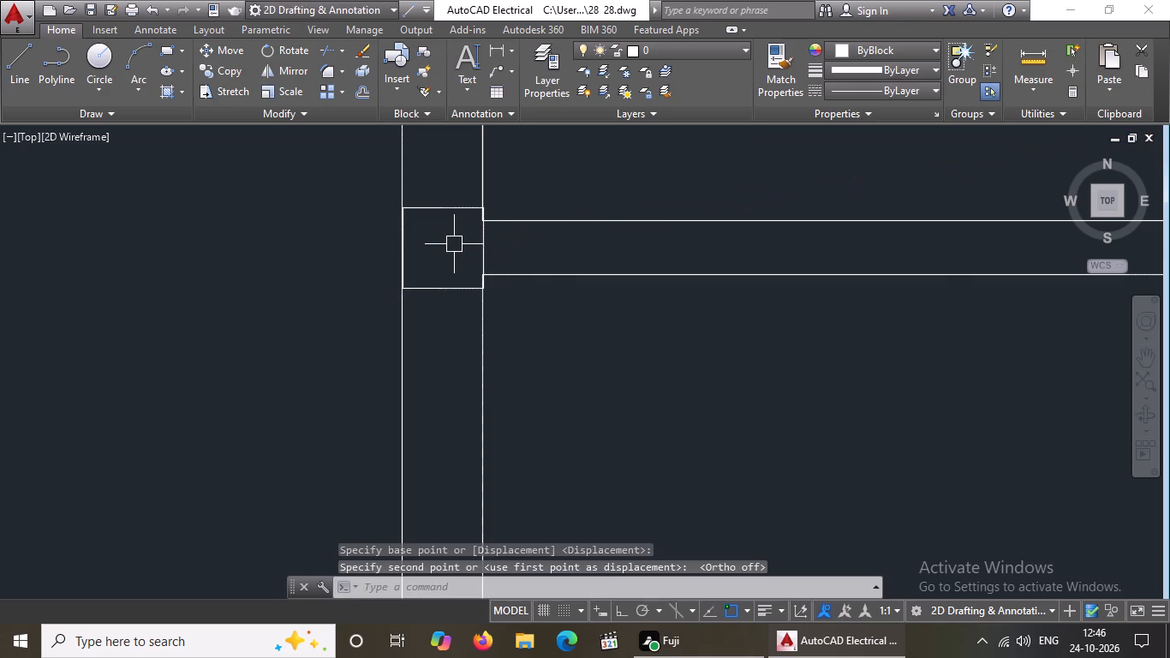
Move the column square in the left wall slightly left so its side edges lie on the wall's lines.
{"action": "scroll", "coordinate": [444, 252], "scroll_direction": "up", "scroll_amount": 2}
{"action": "scroll", "coordinate": [444, 252], "scroll_direction": "down", "scroll_amount": 1}
{"action": "left_click_drag", "start_coordinate": [308, 151], "coordinate": [308, 150]}
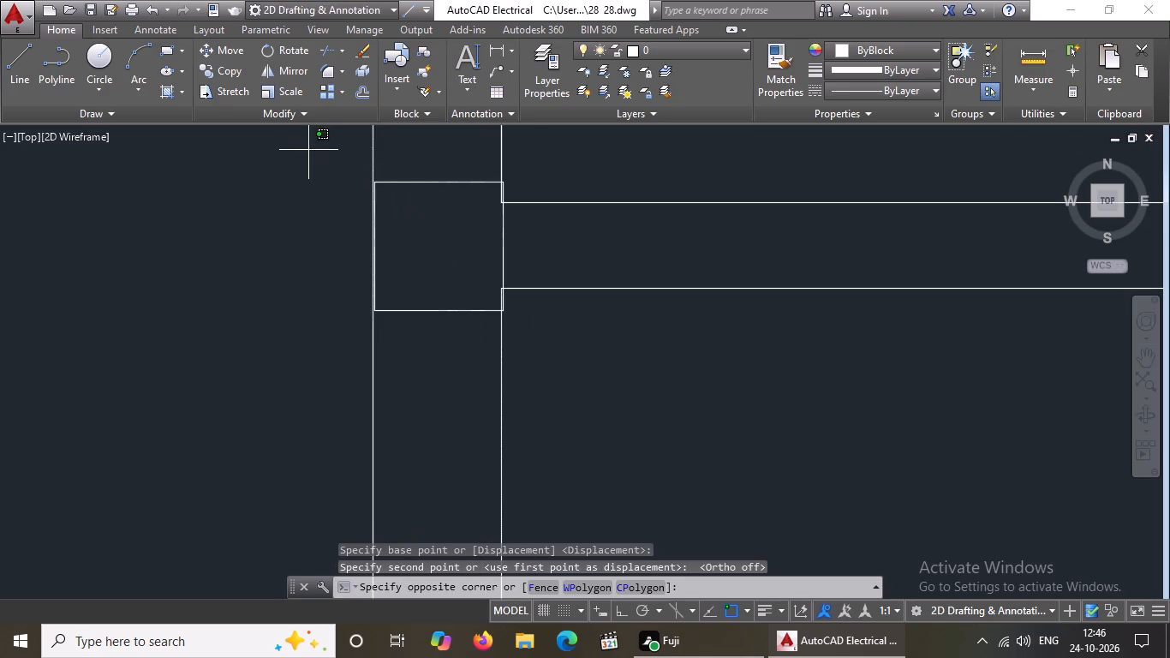
{"action": "left_click_drag", "start_coordinate": [308, 150], "coordinate": [335, 182]}
{"action": "left_click", "coordinate": [567, 357]}
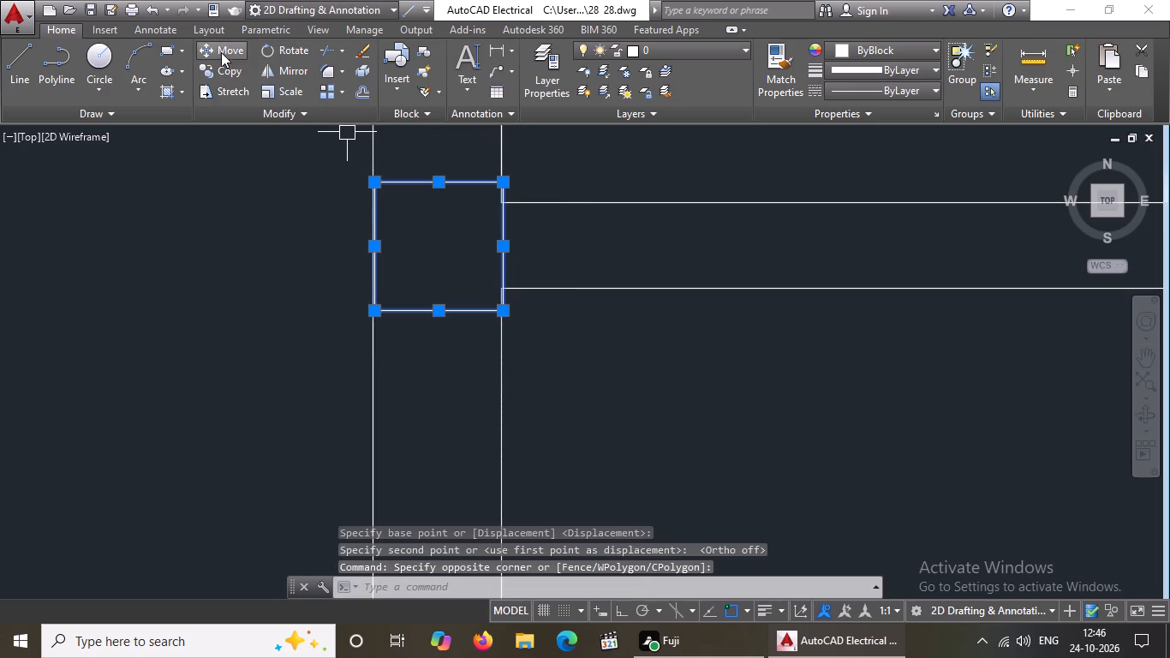
{"action": "left_click", "coordinate": [221, 52]}
{"action": "scroll", "coordinate": [393, 224], "scroll_direction": "up", "scroll_amount": 2}
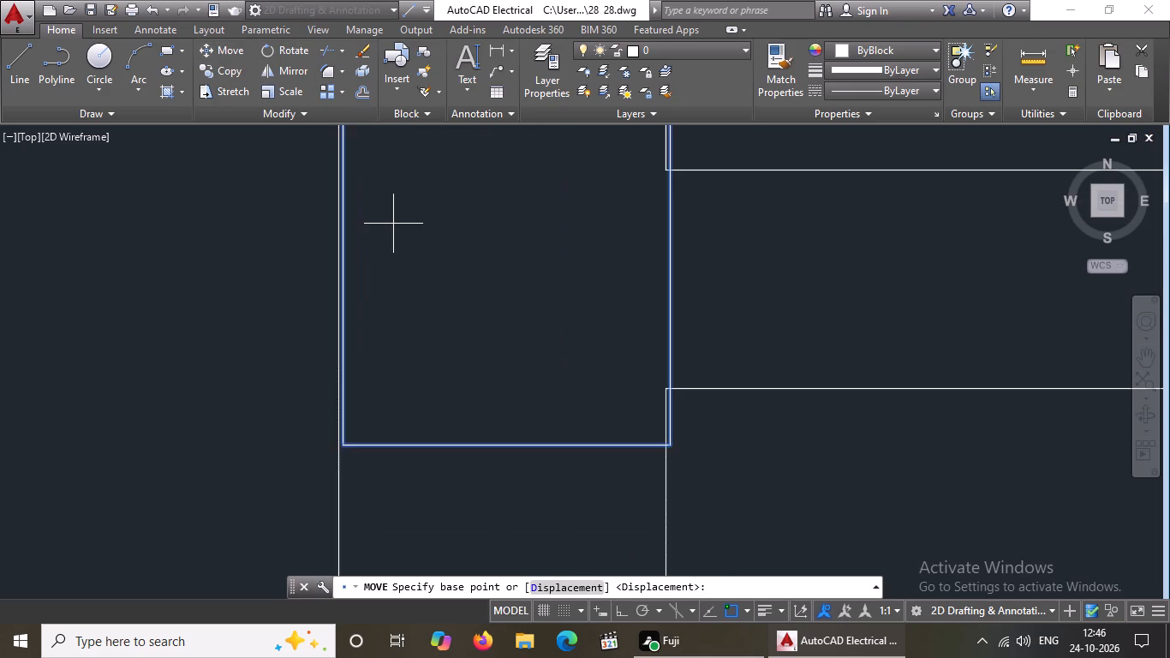
{"action": "left_click", "coordinate": [392, 224]}
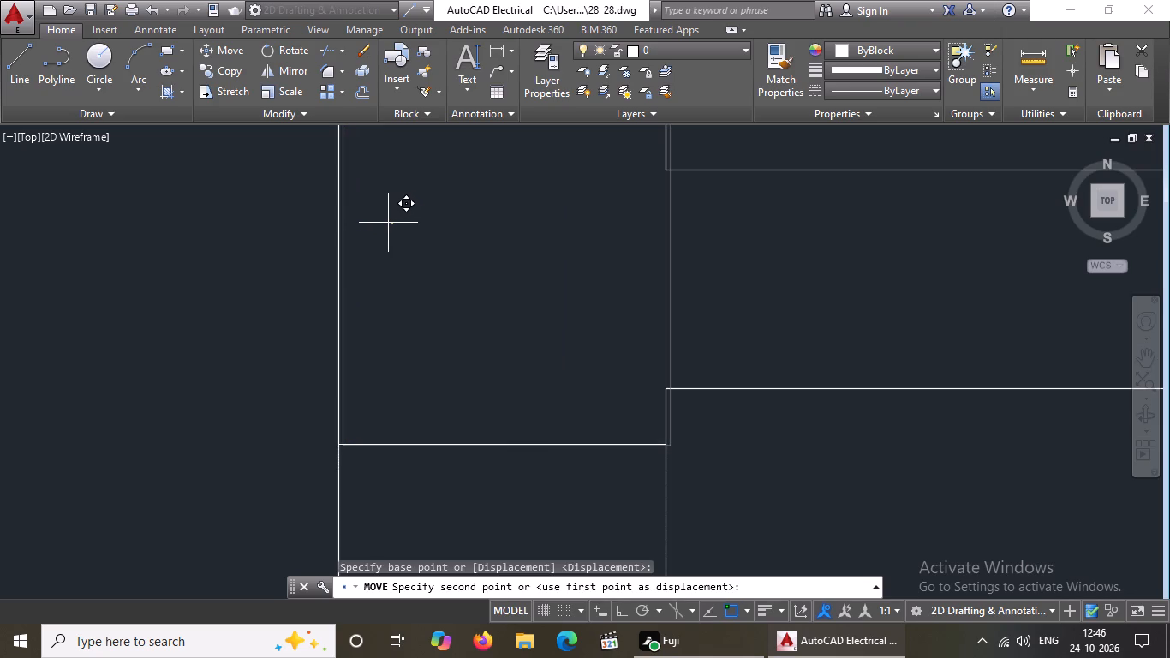
{"action": "left_click", "coordinate": [388, 222]}
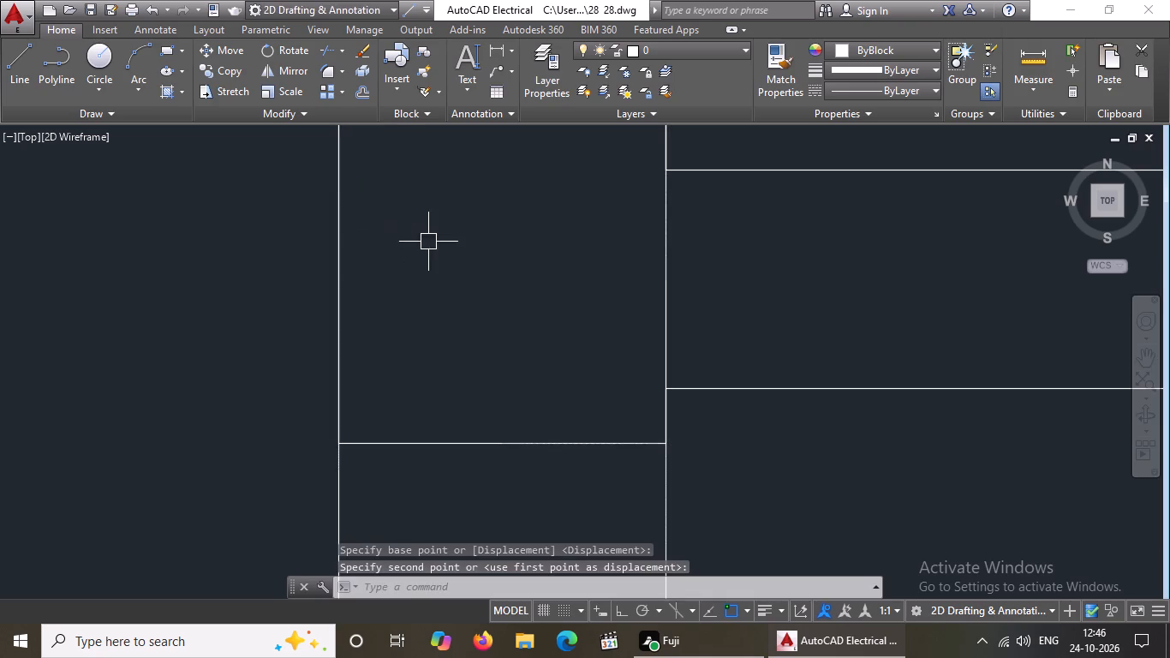
Copy the column square from the two-partition junction to where the long vertical partition meets the upper horizontal partition, centred on the junction.
{"action": "scroll", "coordinate": [431, 243], "scroll_direction": "down", "scroll_amount": 3}
{"action": "scroll", "coordinate": [504, 248], "scroll_direction": "down", "scroll_amount": 2}
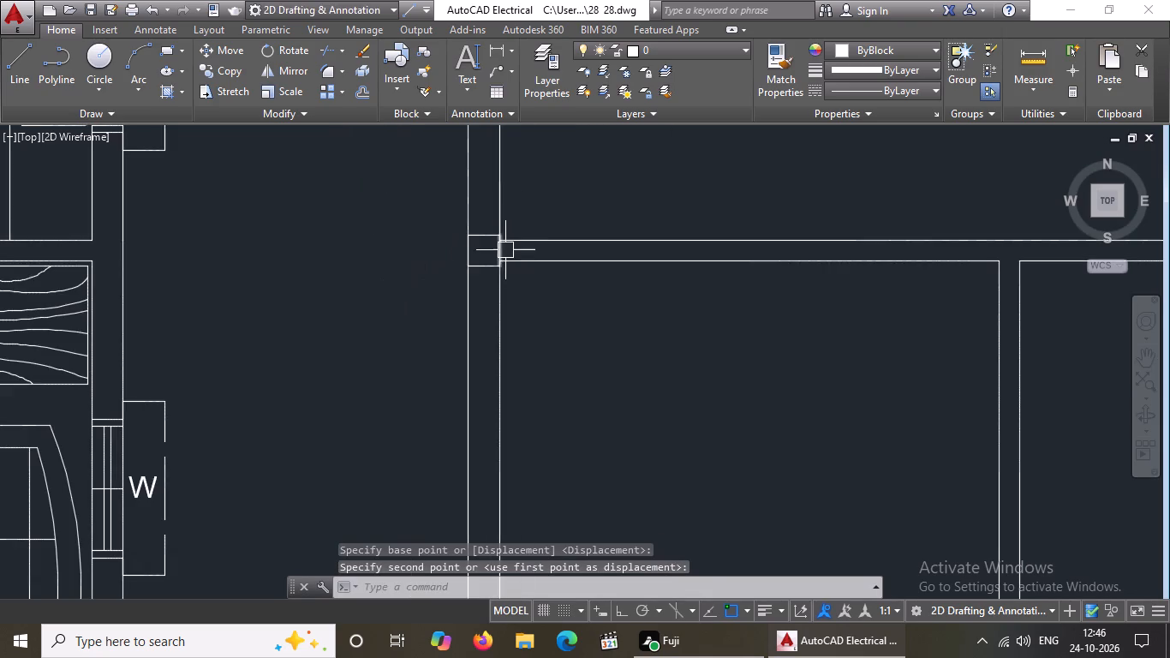
{"action": "scroll", "coordinate": [513, 248], "scroll_direction": "down", "scroll_amount": 3}
{"action": "scroll", "coordinate": [646, 258], "scroll_direction": "up", "scroll_amount": 2}
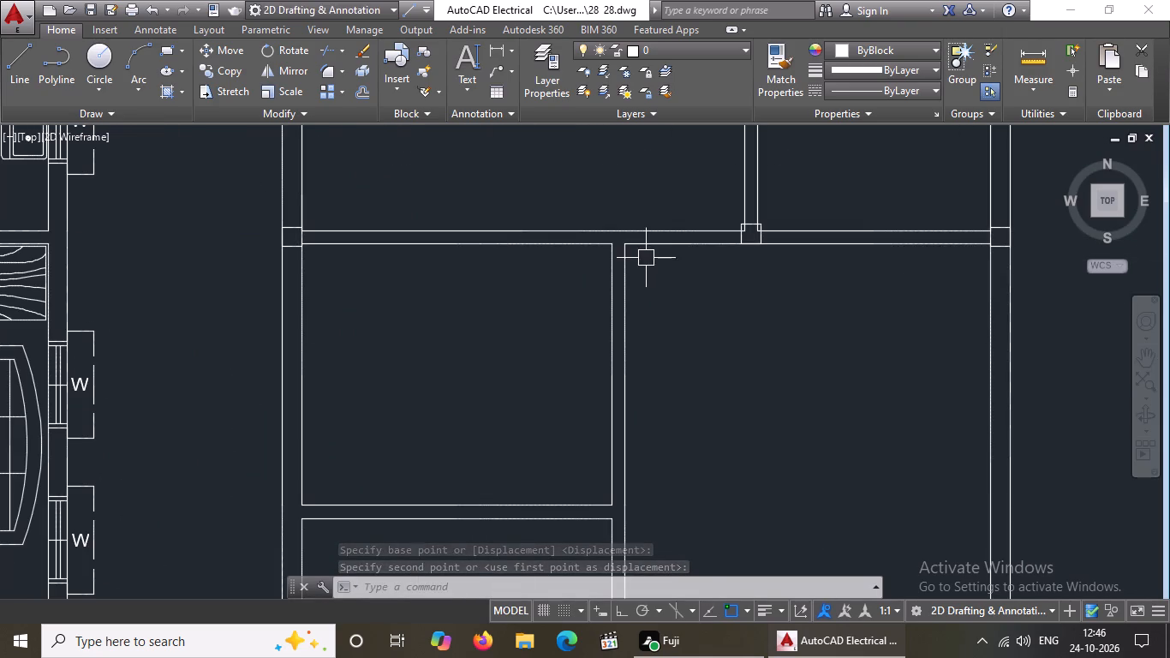
{"action": "scroll", "coordinate": [625, 230], "scroll_direction": "up", "scroll_amount": 4}
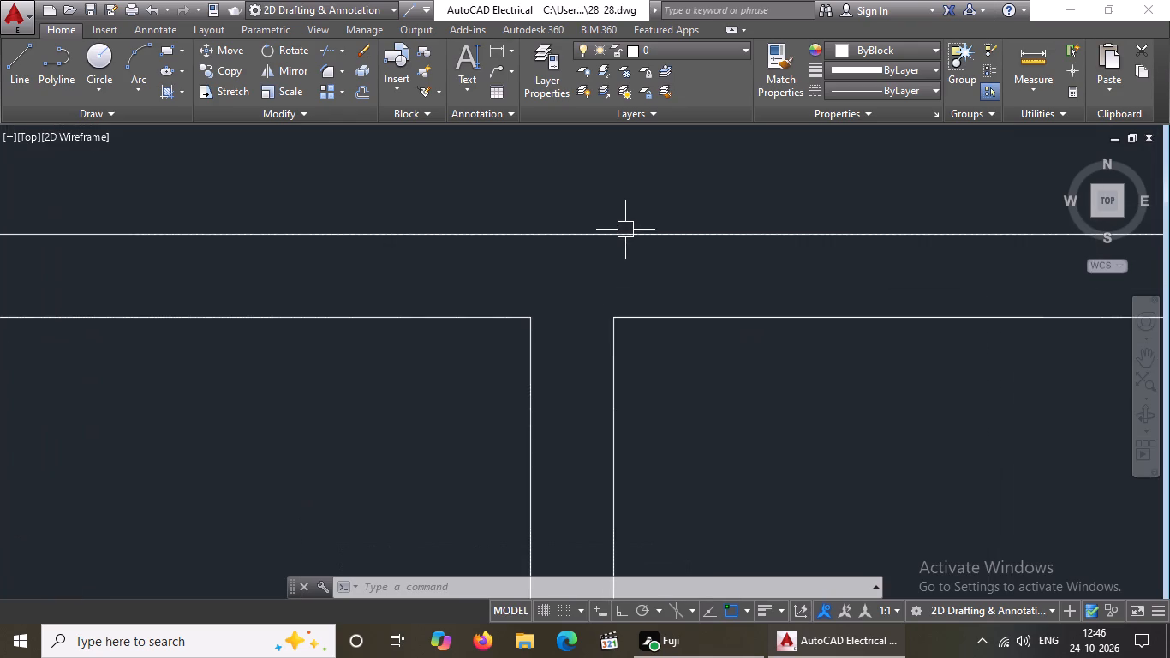
{"action": "scroll", "coordinate": [625, 230], "scroll_direction": "down", "scroll_amount": 3}
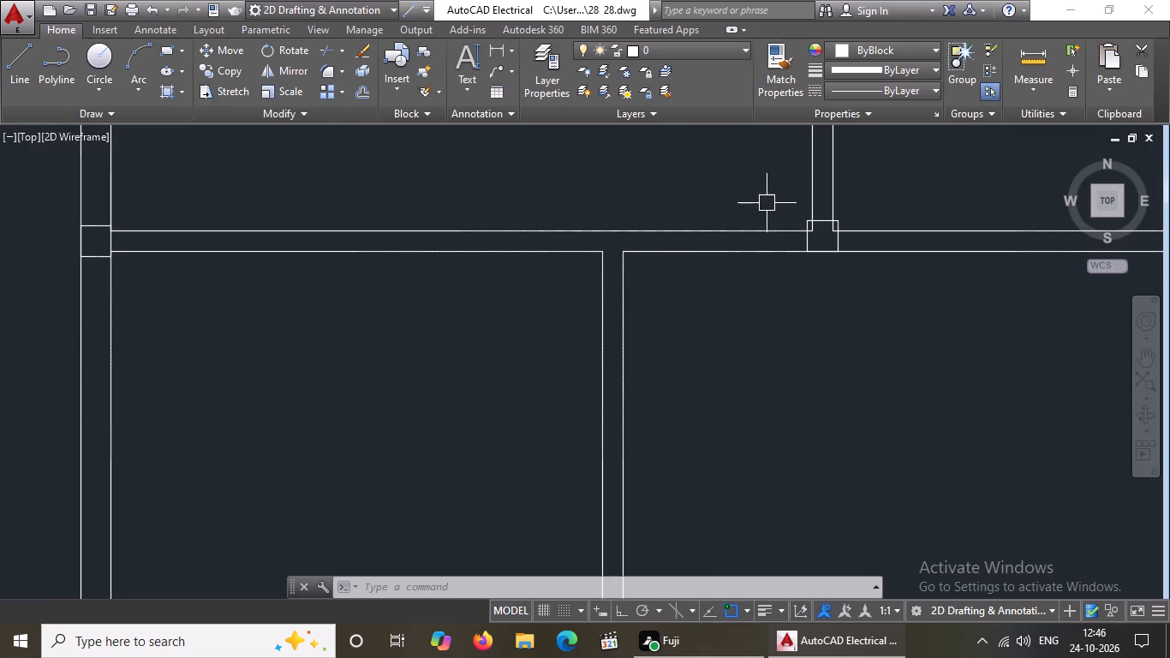
{"action": "left_click_drag", "start_coordinate": [783, 201], "coordinate": [815, 239]}
{"action": "left_click", "coordinate": [942, 332]}
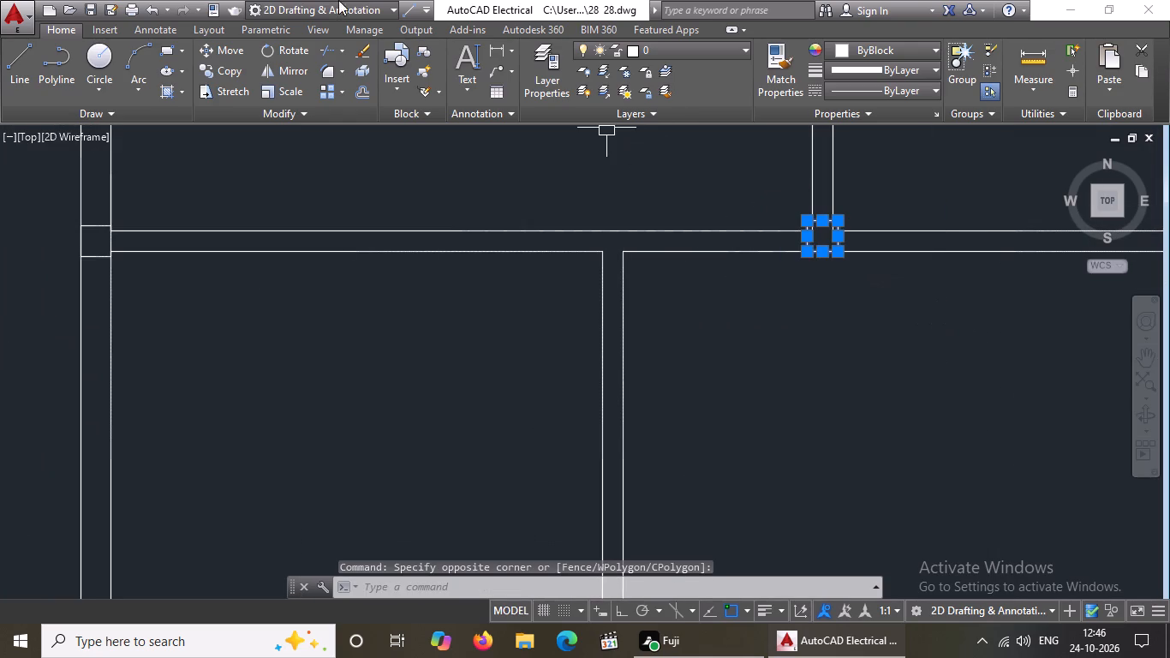
{"action": "left_click", "coordinate": [229, 71]}
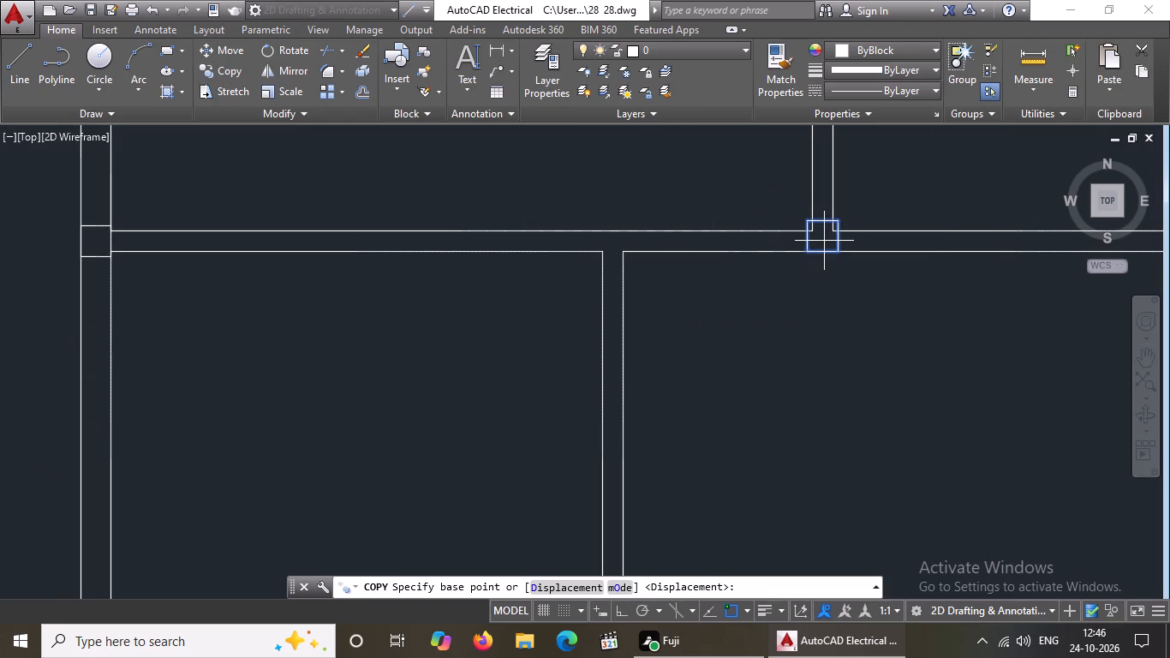
{"action": "left_click", "coordinate": [821, 237]}
{"action": "scroll", "coordinate": [594, 237], "scroll_direction": "up", "scroll_amount": 2}
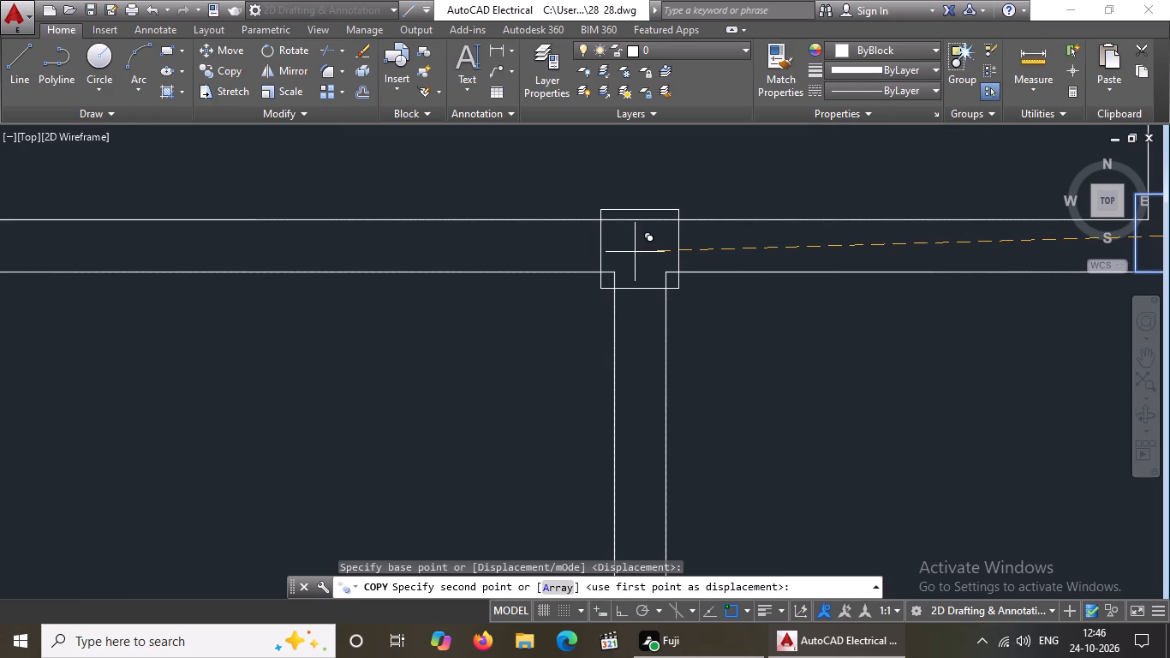
{"action": "left_click", "coordinate": [635, 251]}
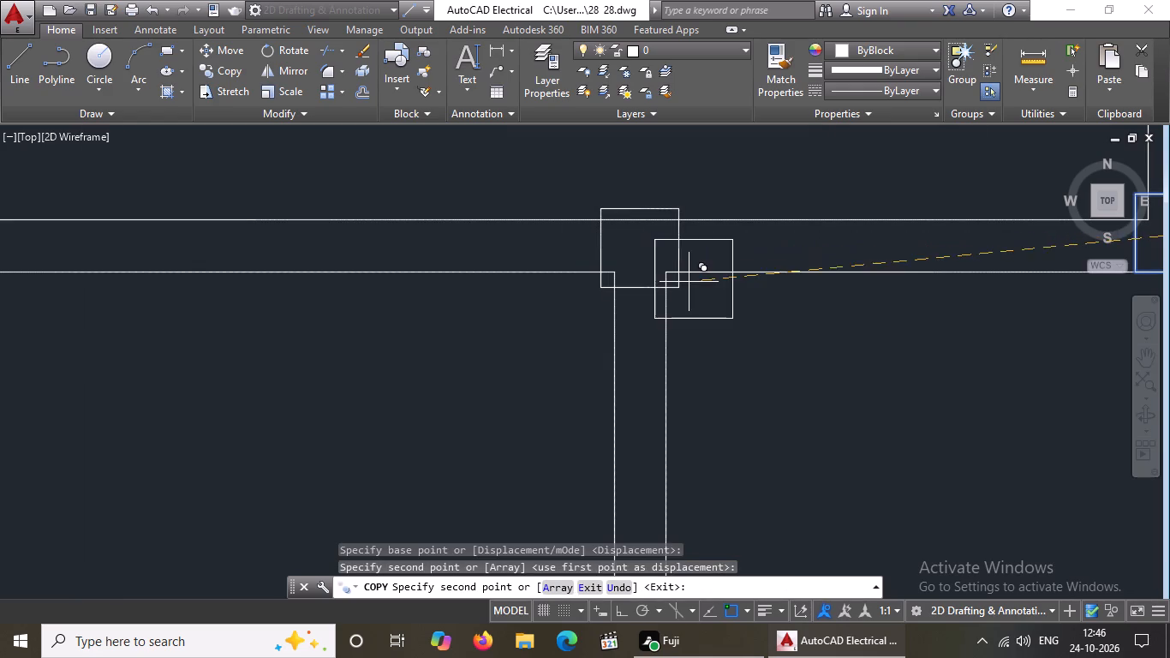
Place another copy of the column square in the left wall, centred on the second horizontal partition's end and aligned with the wall lines.
{"action": "scroll", "coordinate": [689, 282], "scroll_direction": "down", "scroll_amount": 4}
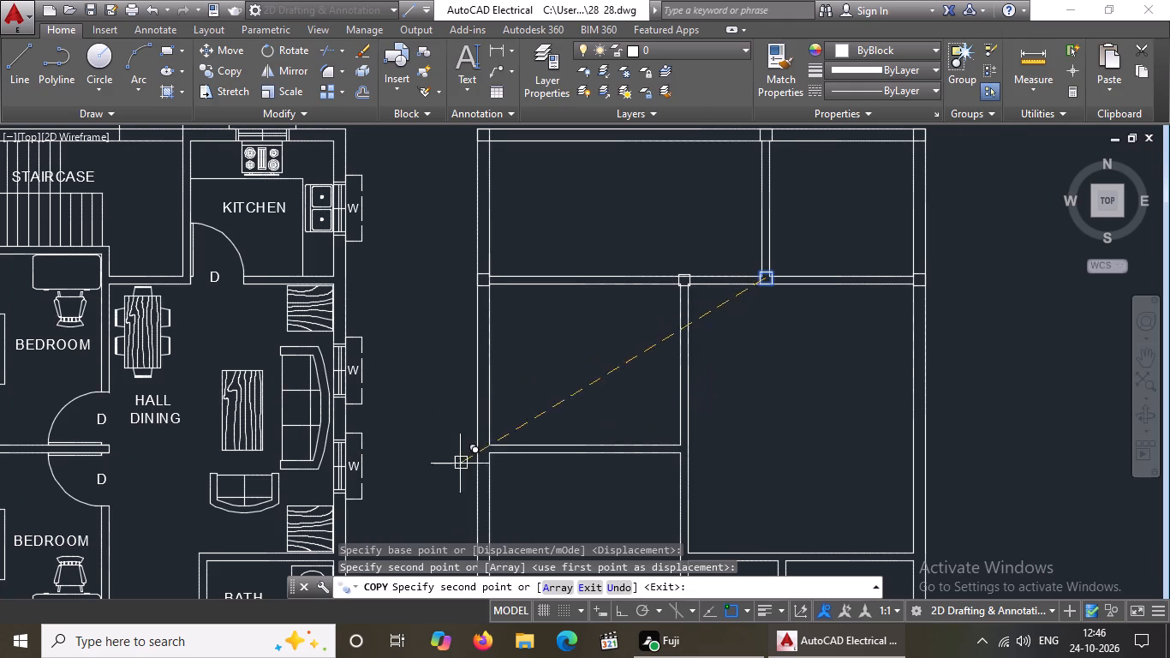
{"action": "scroll", "coordinate": [462, 463], "scroll_direction": "up", "scroll_amount": 3}
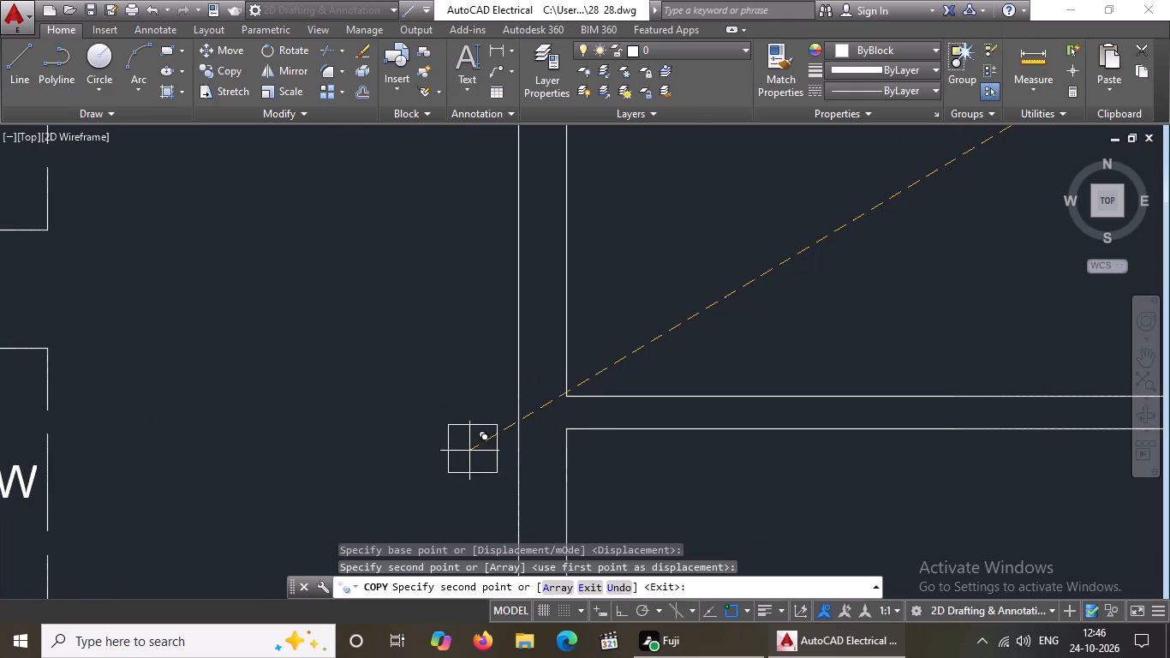
{"action": "scroll", "coordinate": [537, 417], "scroll_direction": "up", "scroll_amount": 2}
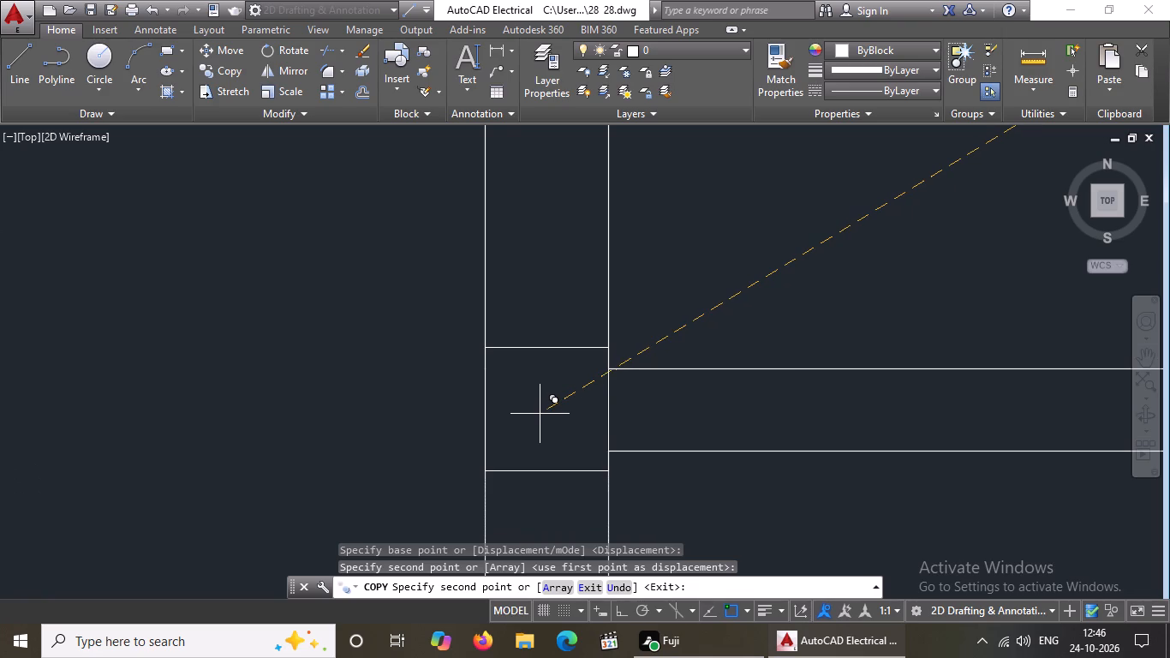
{"action": "left_click", "coordinate": [540, 414]}
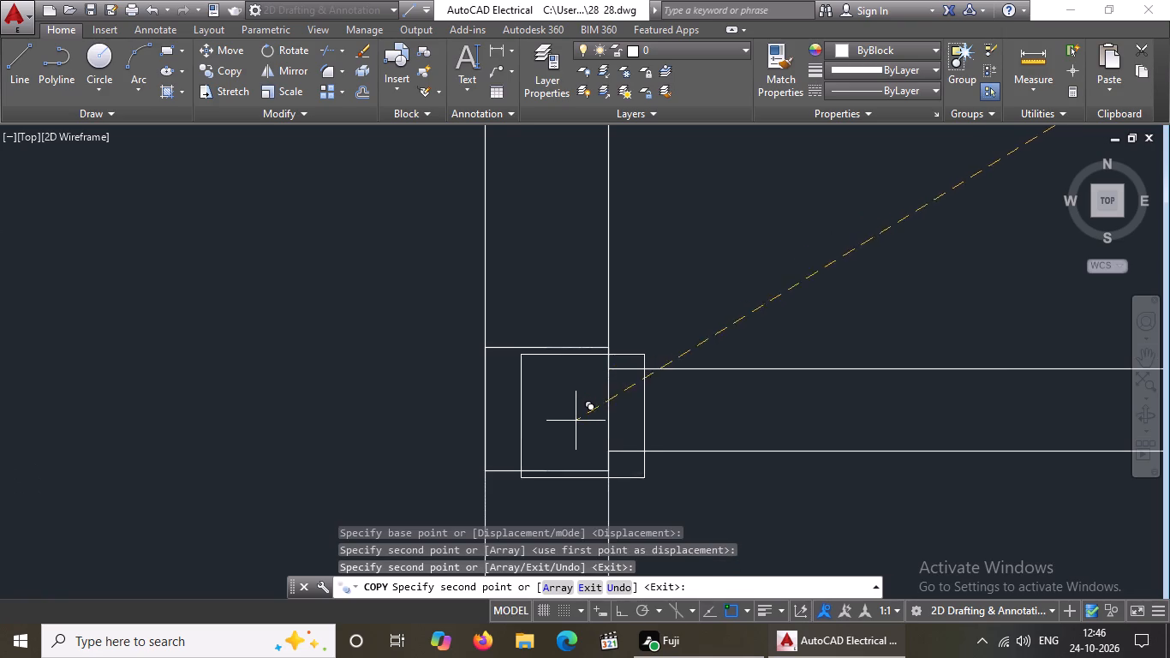
Place a copy at the second horizontal partition's right end, with its right edge on the vertical partition's right line.
{"action": "scroll", "coordinate": [577, 421], "scroll_direction": "down", "scroll_amount": 3}
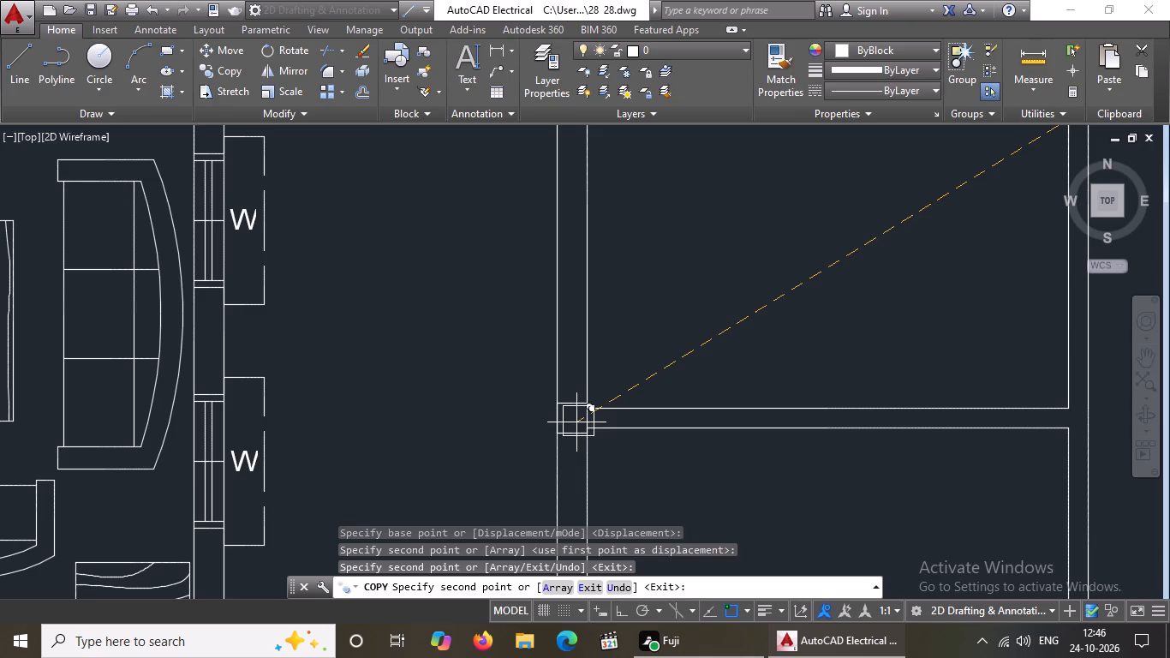
{"action": "scroll", "coordinate": [564, 431], "scroll_direction": "down", "scroll_amount": 2}
{"action": "scroll", "coordinate": [765, 432], "scroll_direction": "up", "scroll_amount": 5}
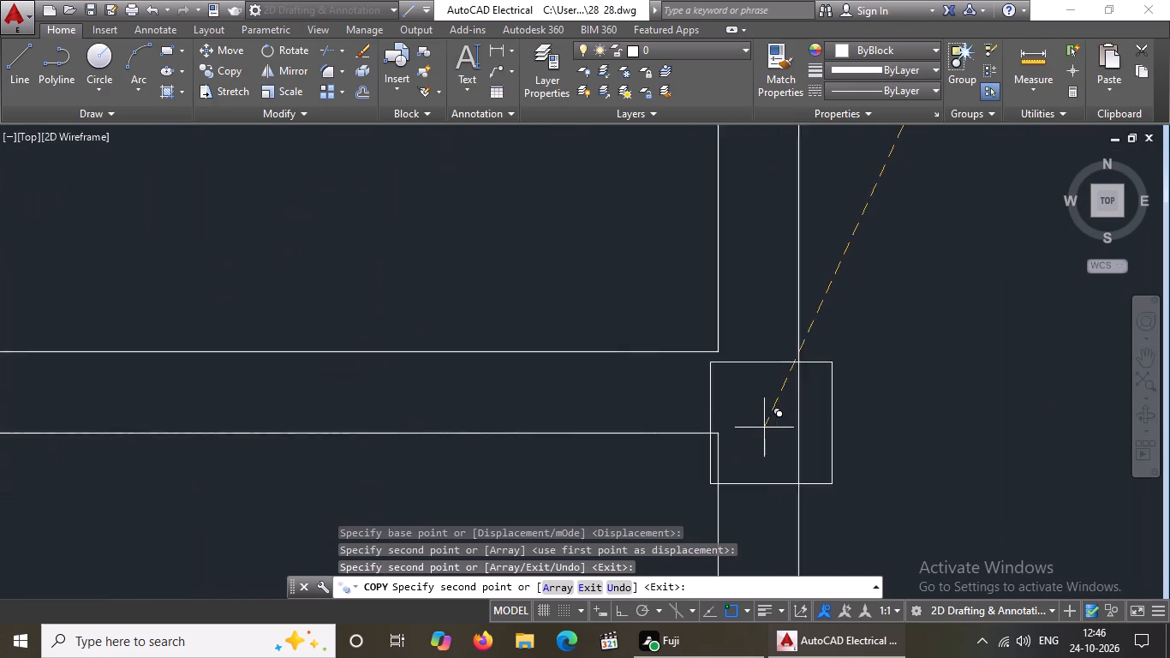
{"action": "scroll", "coordinate": [764, 428], "scroll_direction": "up", "scroll_amount": 1}
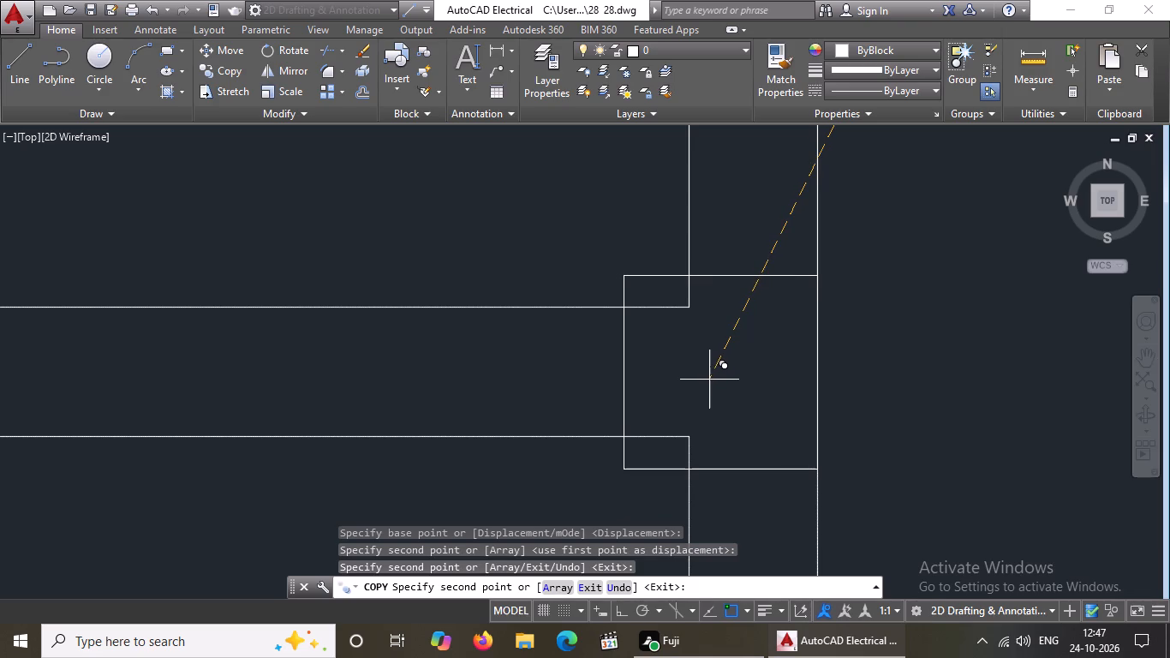
{"action": "left_click", "coordinate": [709, 380]}
Place a copy where the partition above the small rooms meets the vertical partition, with its left edge on that partition's left line.
{"action": "scroll", "coordinate": [709, 381], "scroll_direction": "down", "scroll_amount": 4}
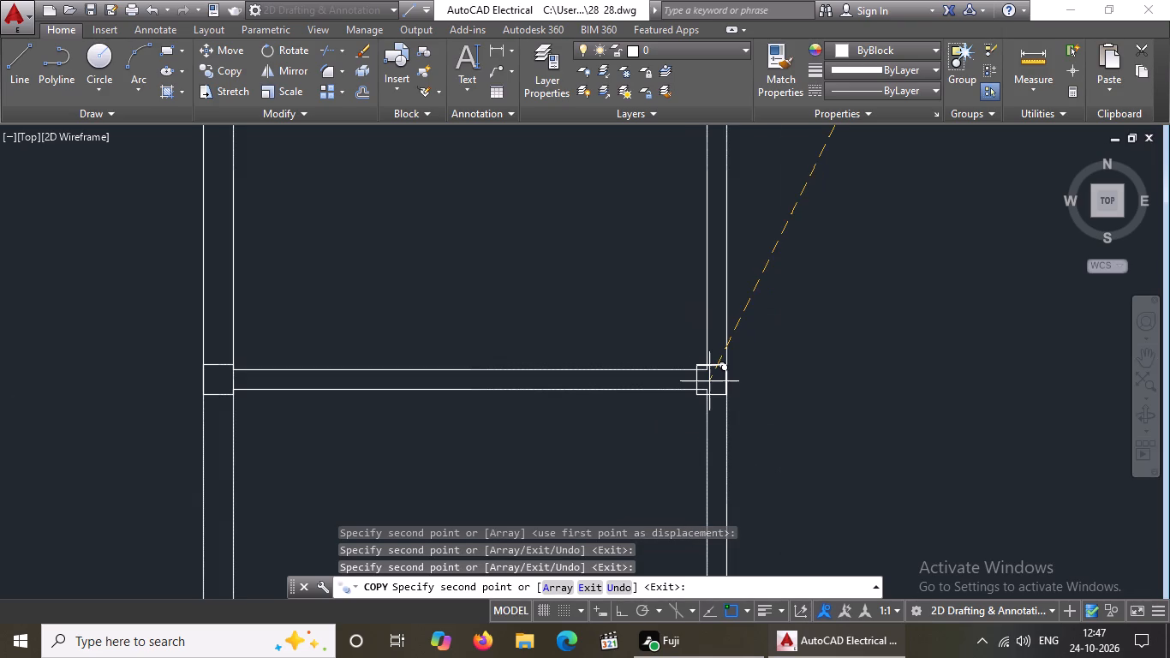
{"action": "scroll", "coordinate": [700, 446], "scroll_direction": "down", "scroll_amount": 3}
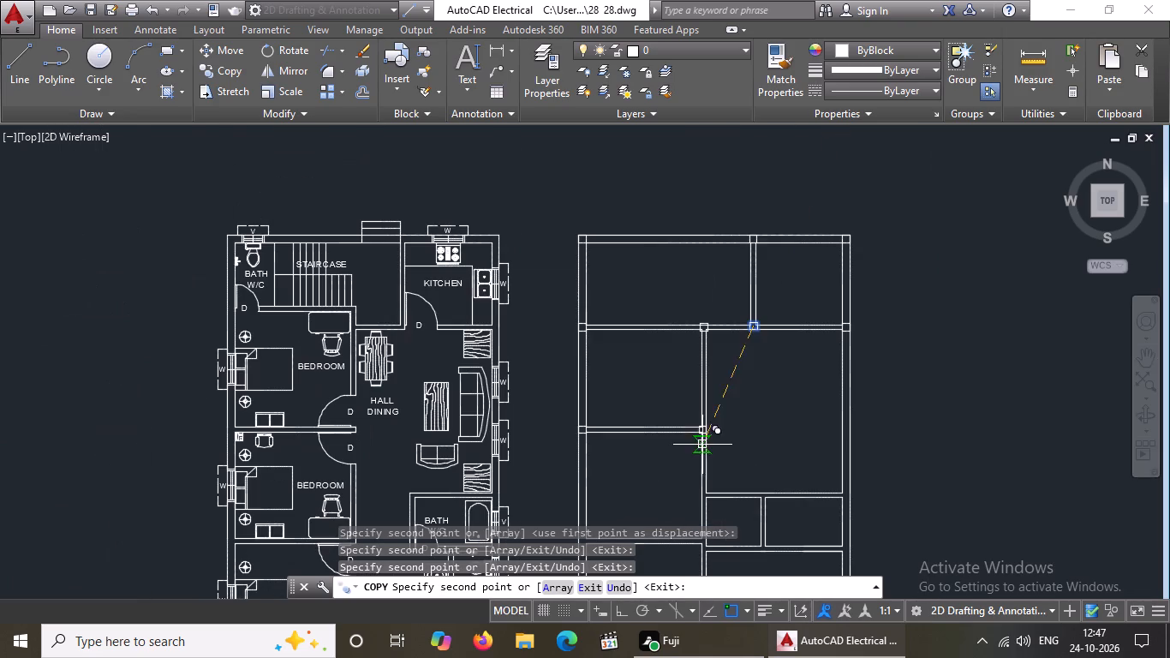
{"action": "scroll", "coordinate": [738, 506], "scroll_direction": "up", "scroll_amount": 2}
{"action": "scroll", "coordinate": [733, 482], "scroll_direction": "down", "scroll_amount": 2}
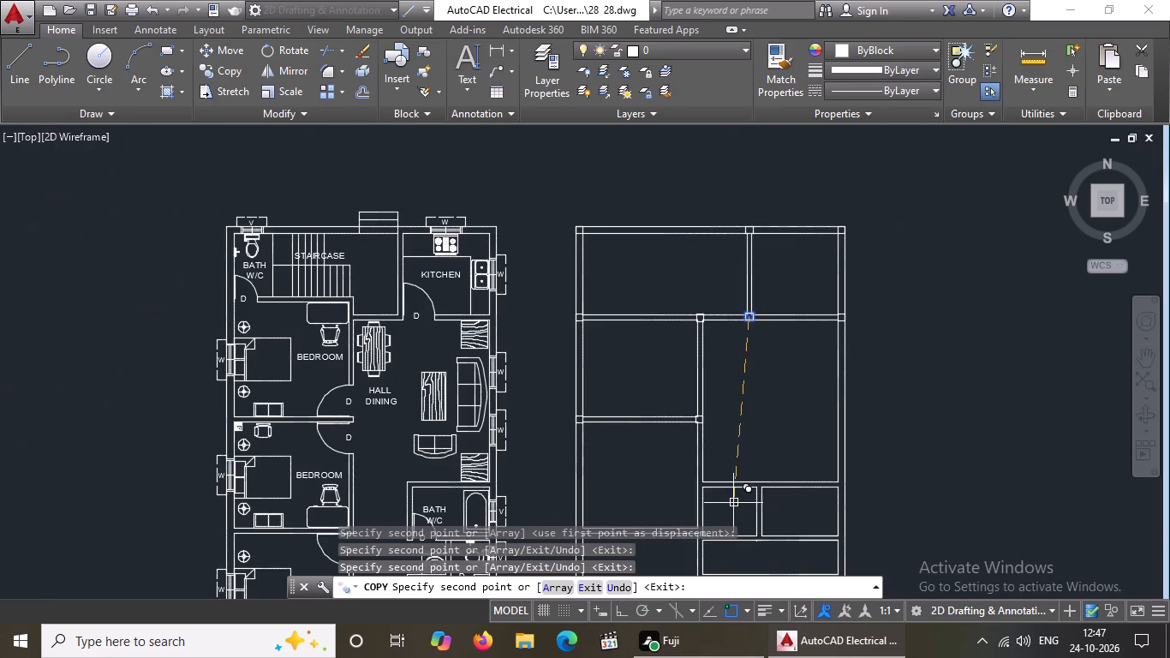
{"action": "scroll", "coordinate": [749, 505], "scroll_direction": "up", "scroll_amount": 3}
{"action": "scroll", "coordinate": [574, 435], "scroll_direction": "up", "scroll_amount": 2}
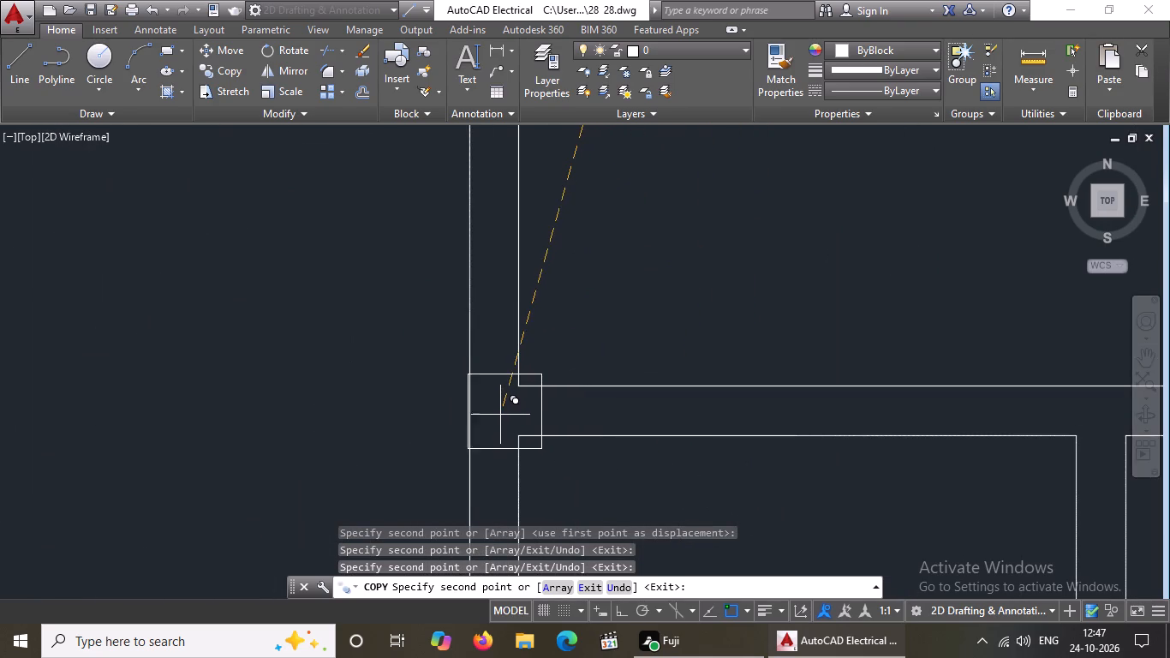
{"action": "scroll", "coordinate": [501, 415], "scroll_direction": "up", "scroll_amount": 2}
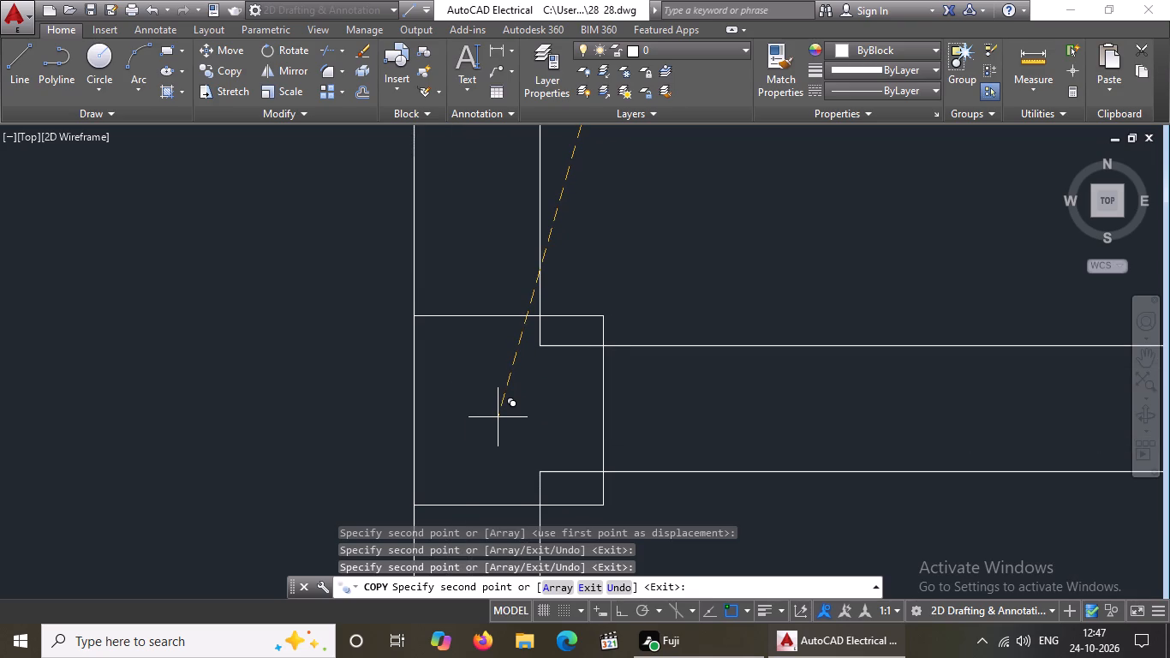
{"action": "left_click", "coordinate": [498, 416]}
Place a copy centred on the junction above the short vertical partition between the two small rooms.
{"action": "scroll", "coordinate": [546, 408], "scroll_direction": "down", "scroll_amount": 3}
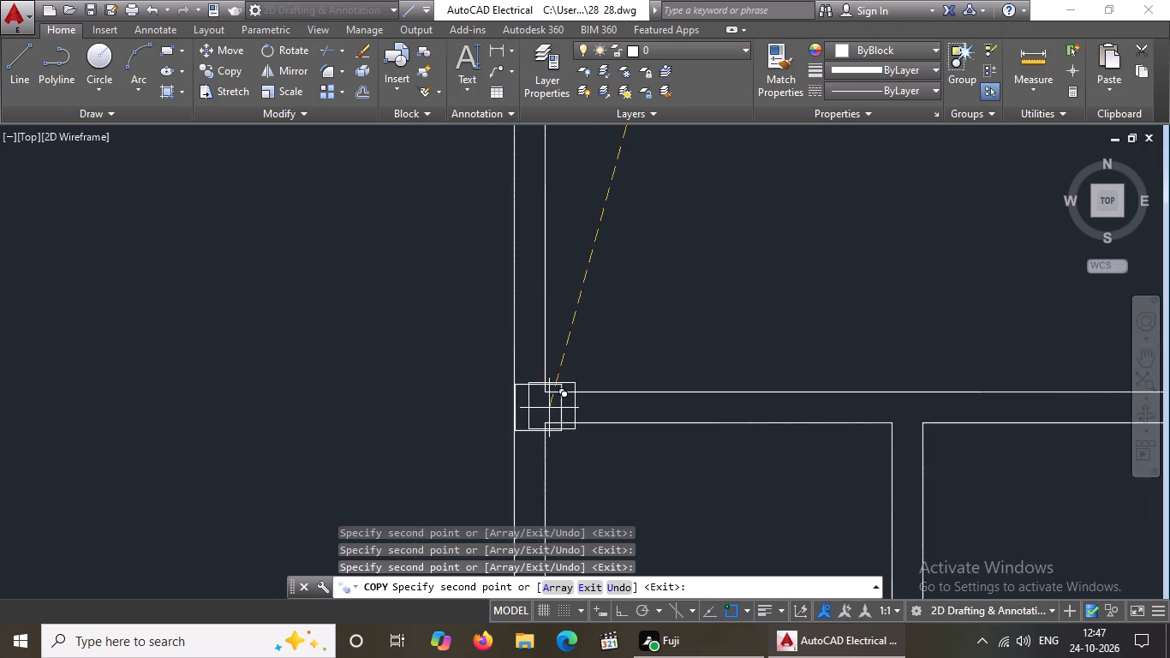
{"action": "scroll", "coordinate": [549, 408], "scroll_direction": "down", "scroll_amount": 4}
{"action": "scroll", "coordinate": [633, 410], "scroll_direction": "up", "scroll_amount": 3}
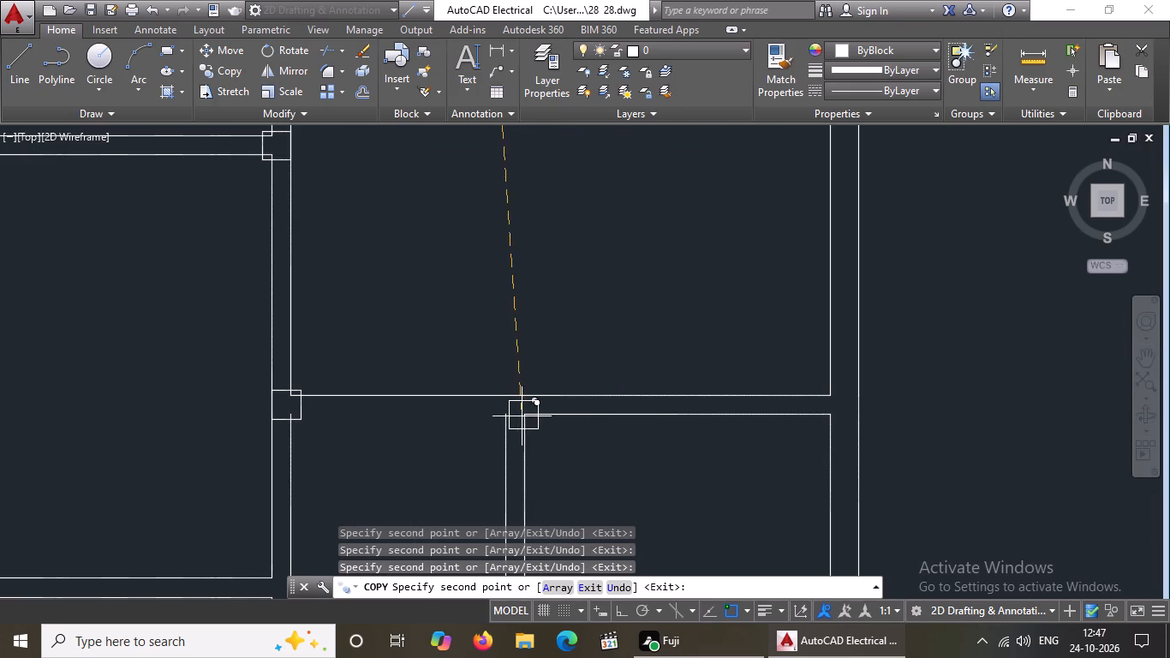
{"action": "scroll", "coordinate": [502, 410], "scroll_direction": "up", "scroll_amount": 3}
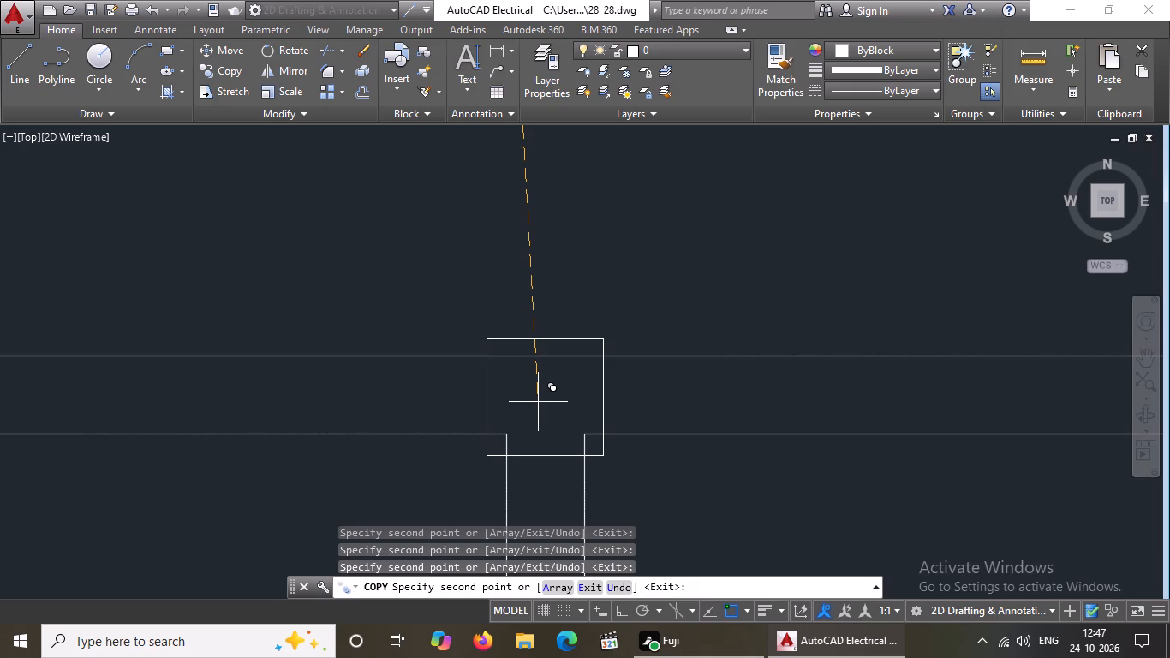
{"action": "left_click", "coordinate": [538, 402]}
Place a copy in the right wall at the end of the partition above the small rooms, aligned with the wall lines.
{"action": "scroll", "coordinate": [538, 401], "scroll_direction": "down", "scroll_amount": 4}
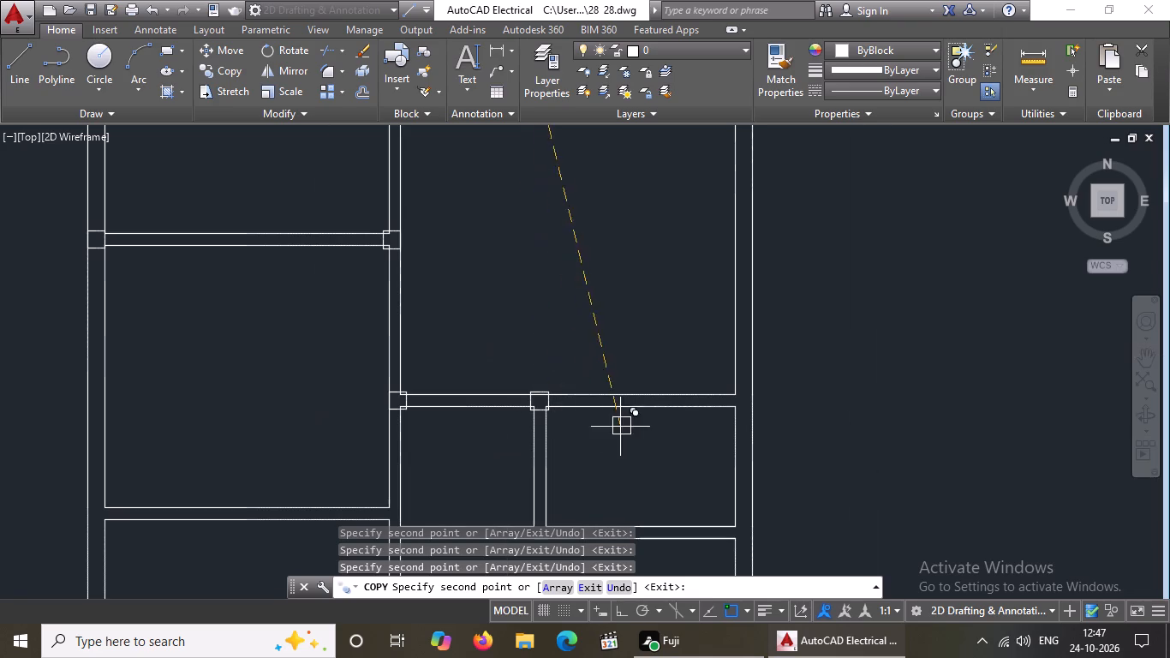
{"action": "scroll", "coordinate": [699, 408], "scroll_direction": "up", "scroll_amount": 3}
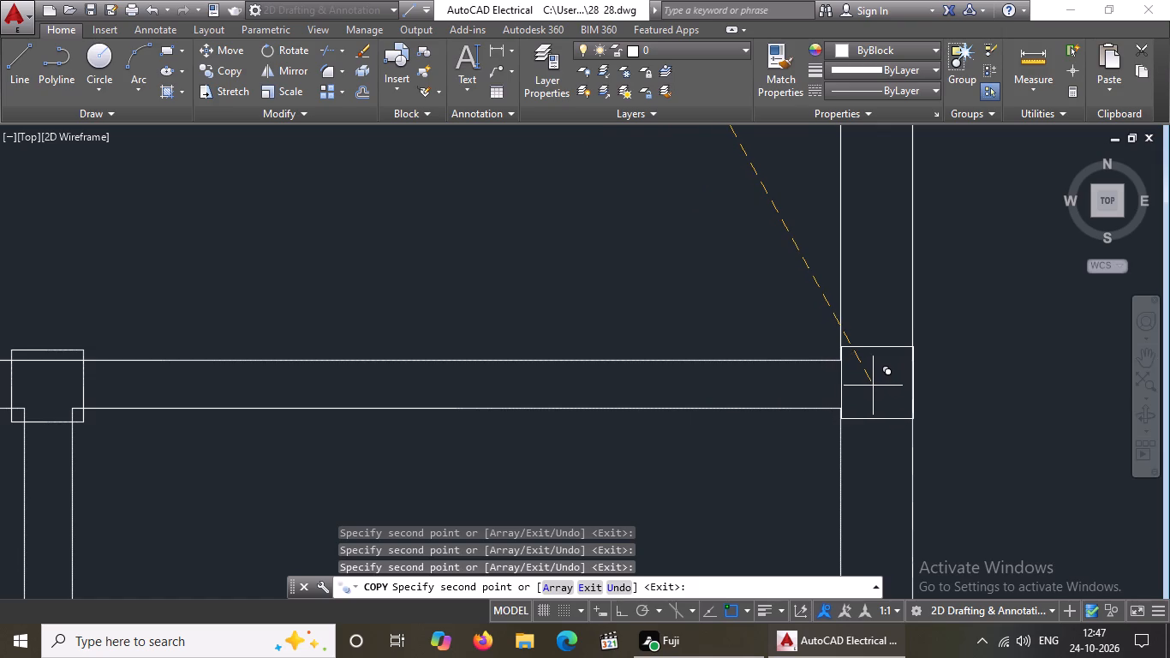
{"action": "scroll", "coordinate": [873, 386], "scroll_direction": "up", "scroll_amount": 1}
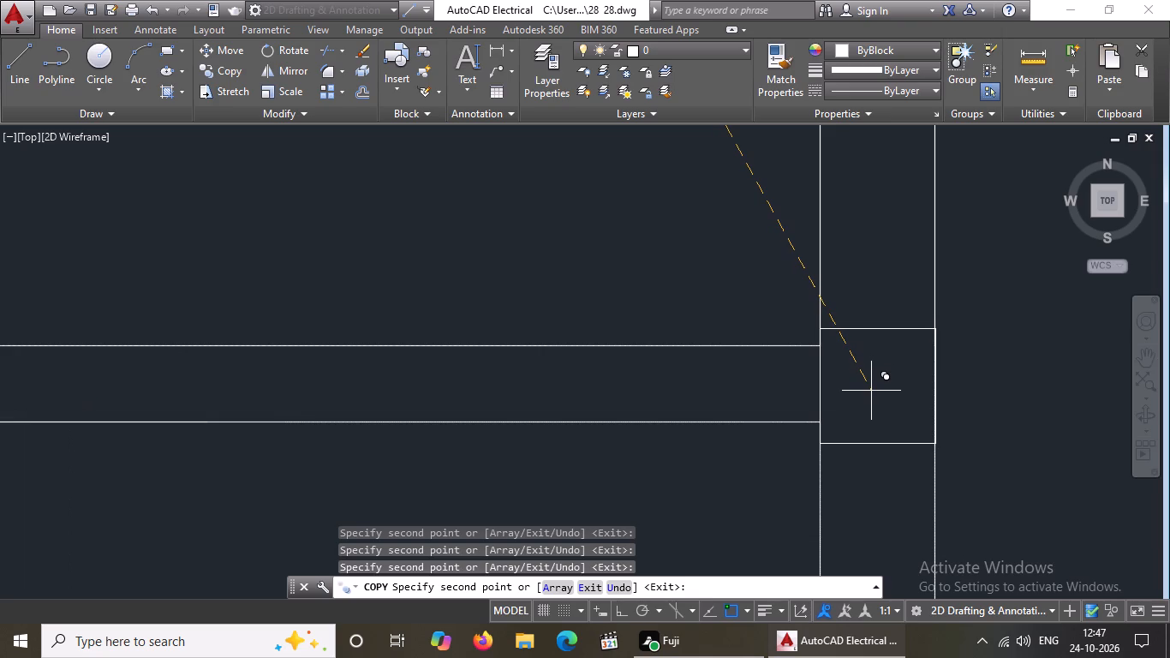
{"action": "left_click", "coordinate": [871, 389]}
Place a copy of the column square in the right wall at the end of the partition directly below the two small rooms, aligned with the wall lines.
{"action": "scroll", "coordinate": [871, 388], "scroll_direction": "down", "scroll_amount": 4}
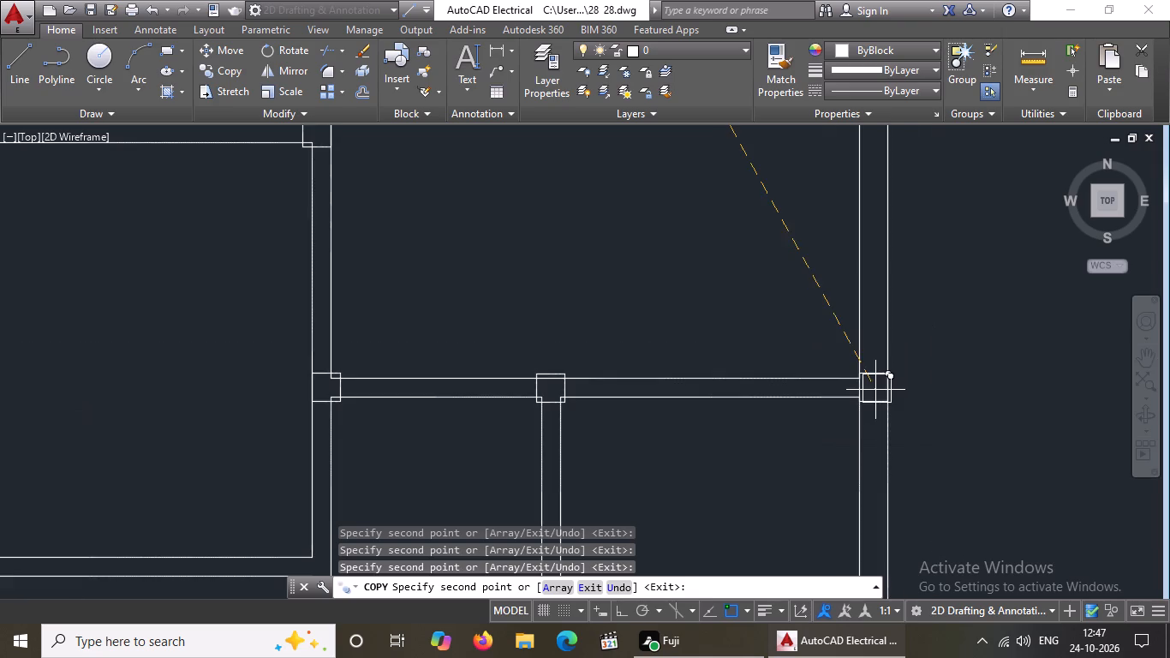
{"action": "scroll", "coordinate": [875, 390], "scroll_direction": "down", "scroll_amount": 5}
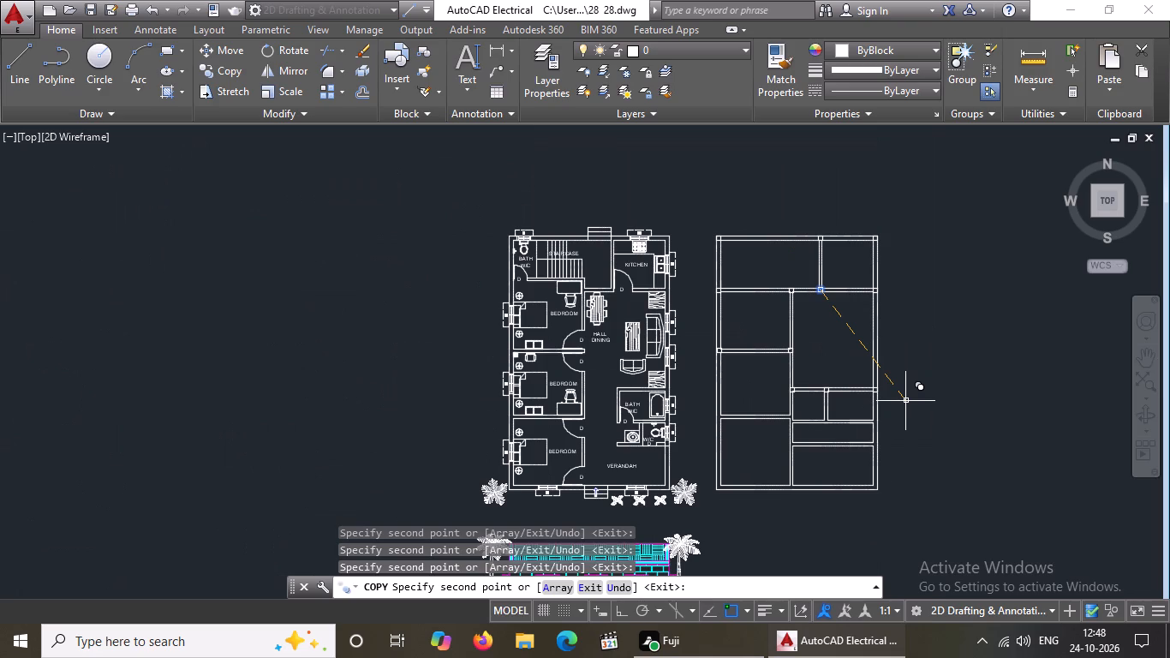
{"action": "scroll", "coordinate": [851, 431], "scroll_direction": "up", "scroll_amount": 1}
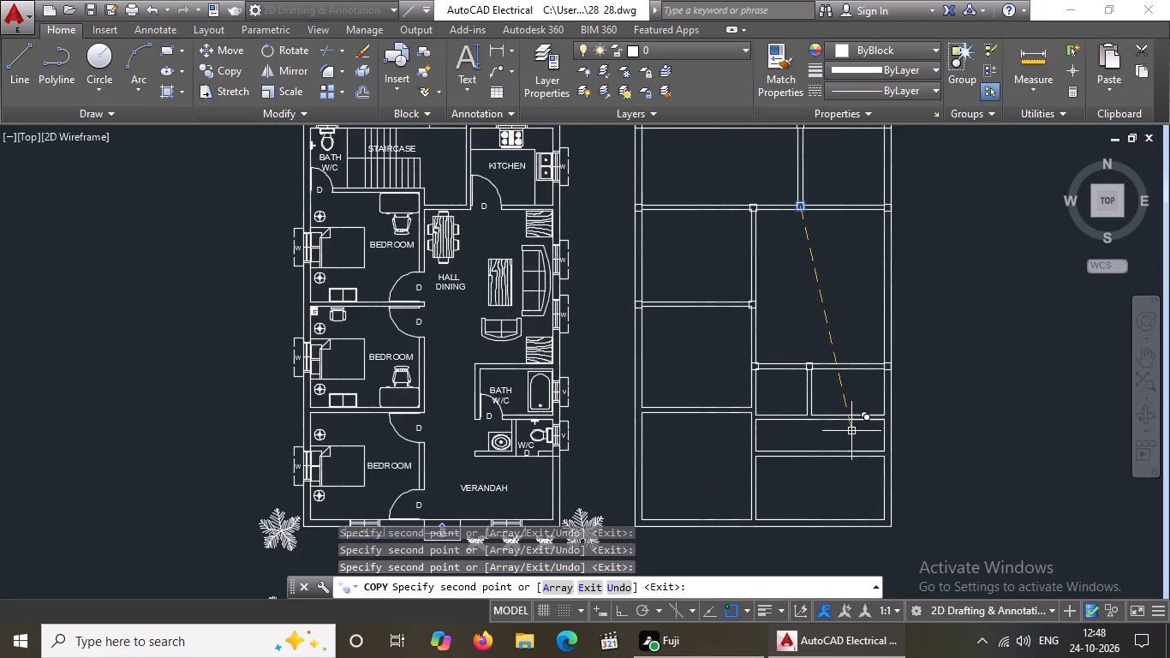
{"action": "scroll", "coordinate": [899, 414], "scroll_direction": "up", "scroll_amount": 6}
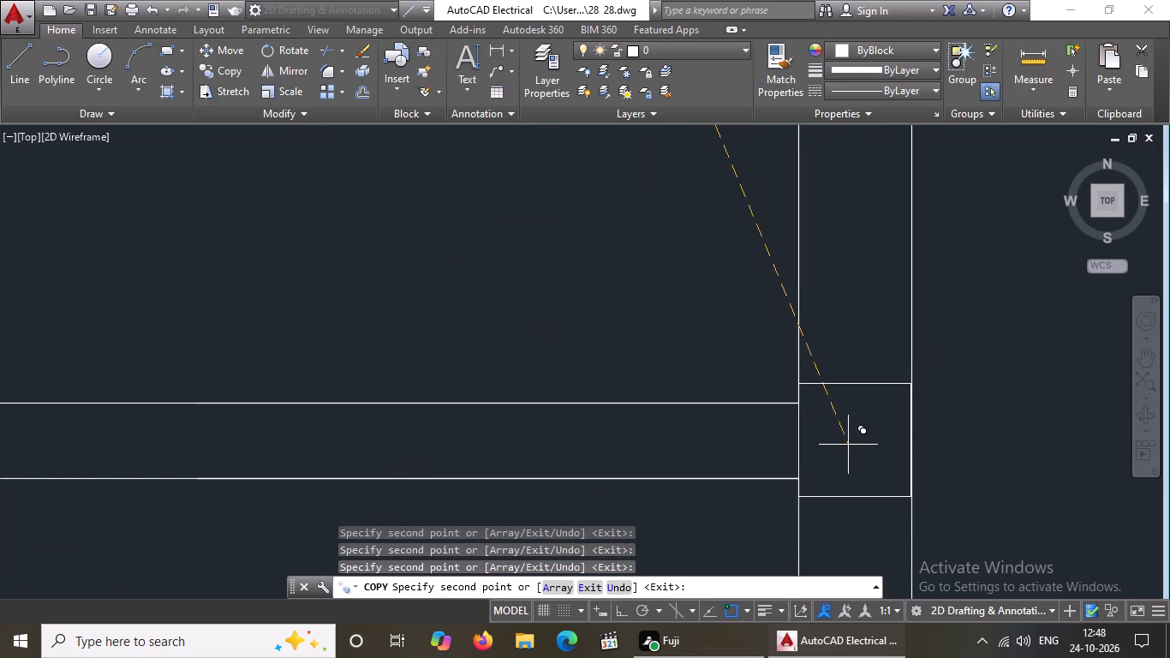
{"action": "left_click", "coordinate": [848, 445]}
Place a copy in the right wall at the end of the lowest right-hand partition, between the wall lines and centred on the partition.
{"action": "scroll", "coordinate": [873, 432], "scroll_direction": "down", "scroll_amount": 6}
{"action": "scroll", "coordinate": [894, 476], "scroll_direction": "up", "scroll_amount": 8}
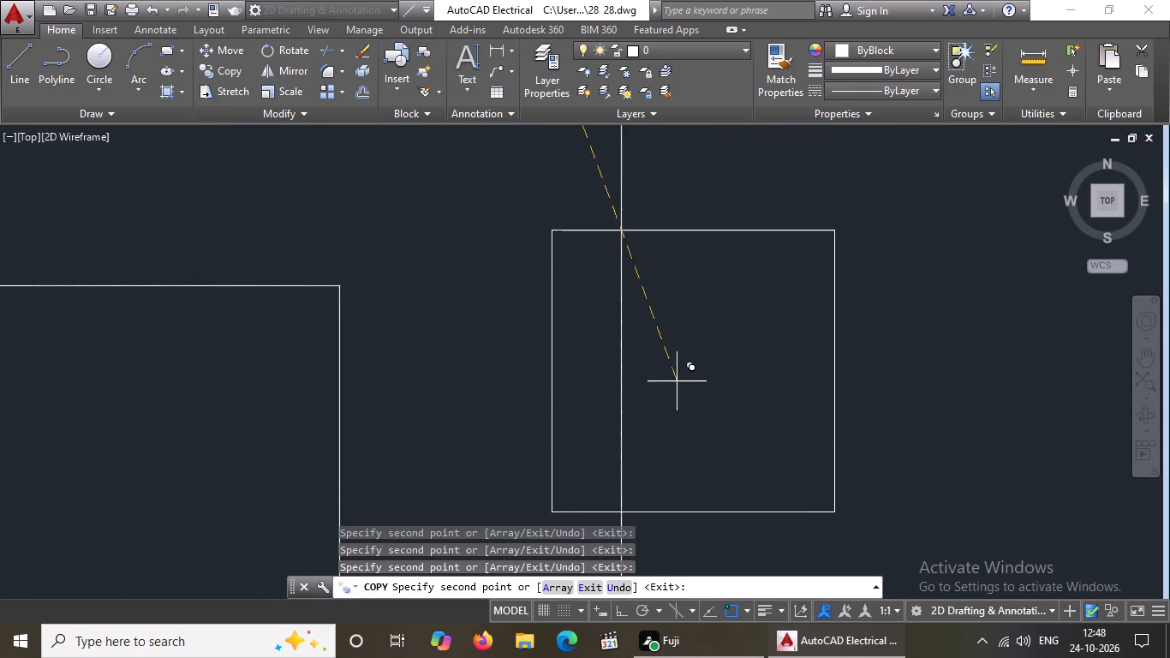
{"action": "scroll", "coordinate": [674, 380], "scroll_direction": "down", "scroll_amount": 3}
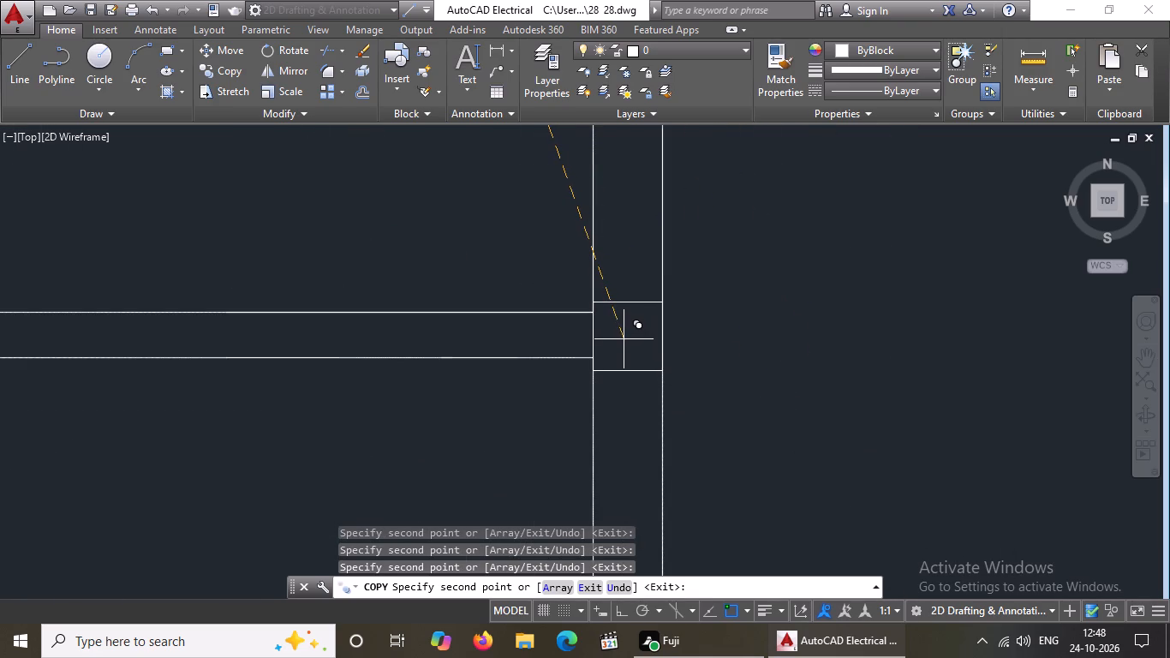
{"action": "left_click", "coordinate": [624, 339]}
Place a copy in the wall plan's bottom-right outer corner, flush with the outer wall lines.
{"action": "scroll", "coordinate": [656, 366], "scroll_direction": "down", "scroll_amount": 4}
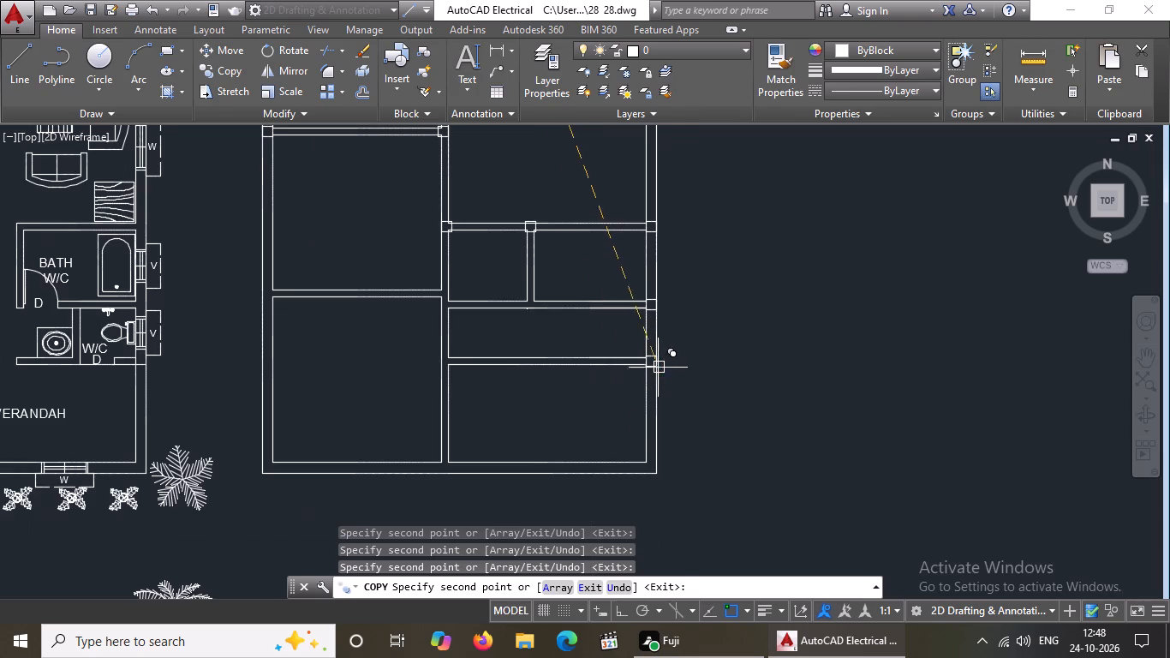
{"action": "scroll", "coordinate": [655, 478], "scroll_direction": "up", "scroll_amount": 6}
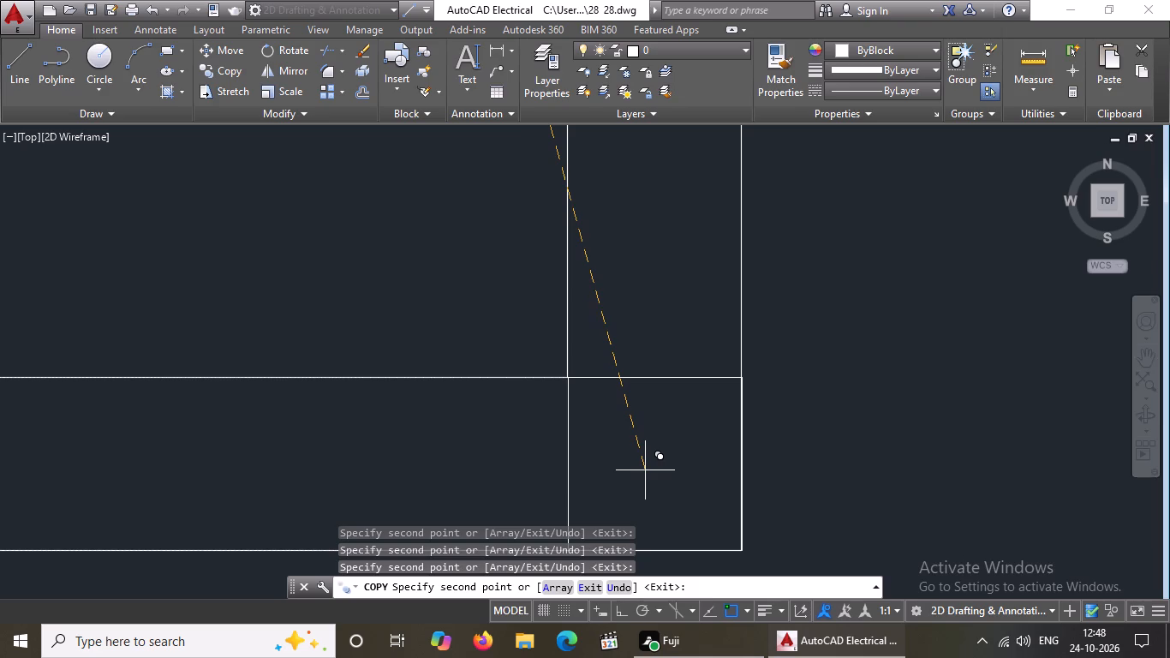
{"action": "scroll", "coordinate": [645, 470], "scroll_direction": "up", "scroll_amount": 1}
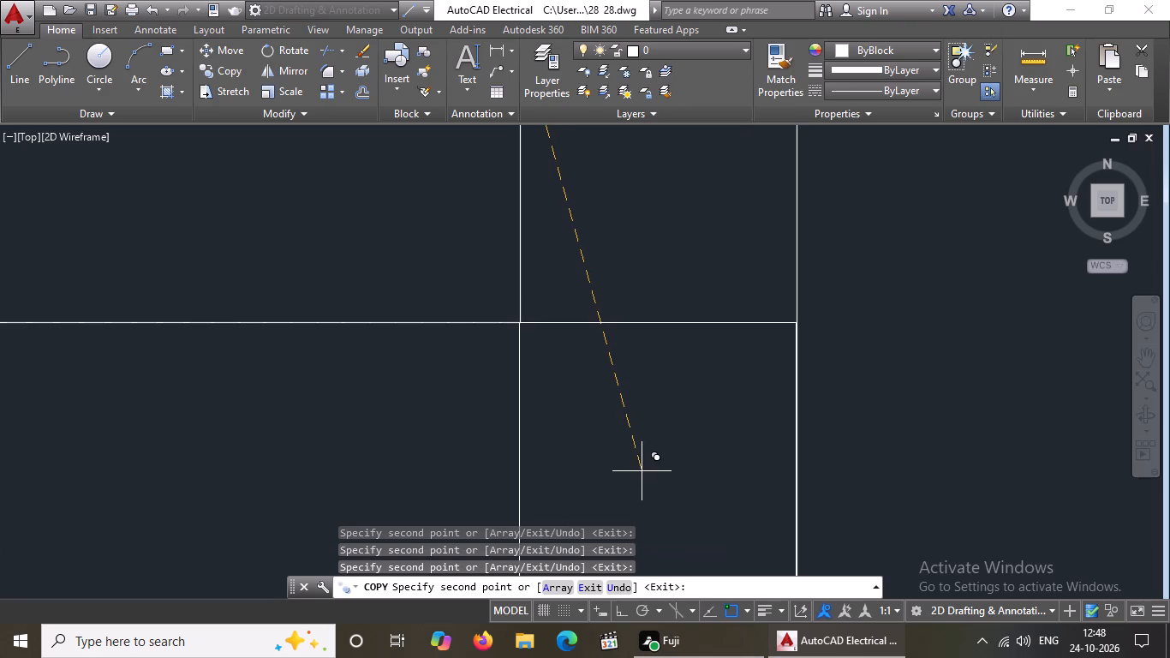
{"action": "left_click", "coordinate": [642, 471]}
Place a copy in the bottom wall below the long vertical partition, centred on that partition and between the wall lines.
{"action": "scroll", "coordinate": [666, 470], "scroll_direction": "down", "scroll_amount": 4}
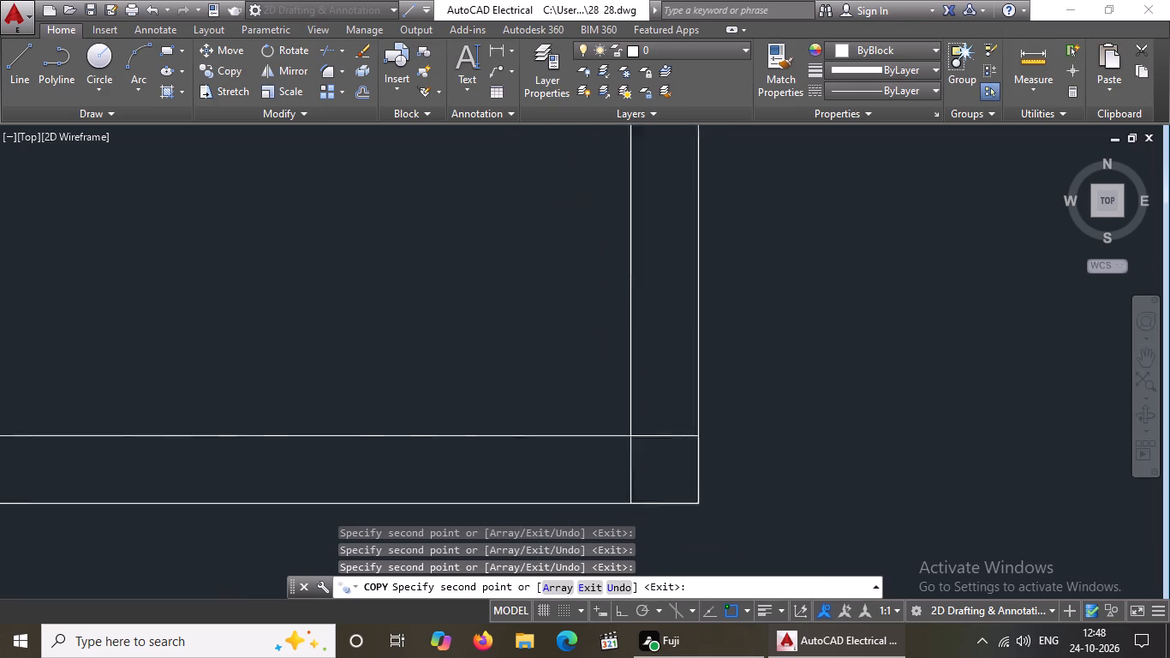
{"action": "scroll", "coordinate": [695, 484], "scroll_direction": "down", "scroll_amount": 4}
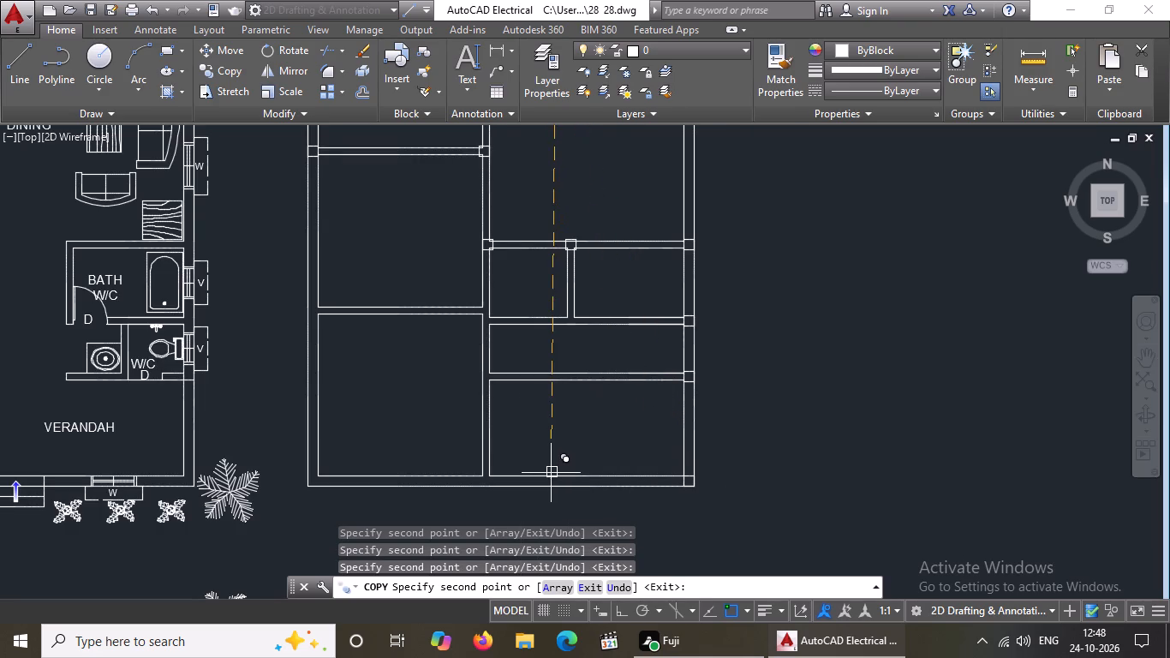
{"action": "scroll", "coordinate": [446, 491], "scroll_direction": "up", "scroll_amount": 3}
{"action": "scroll", "coordinate": [604, 460], "scroll_direction": "up", "scroll_amount": 2}
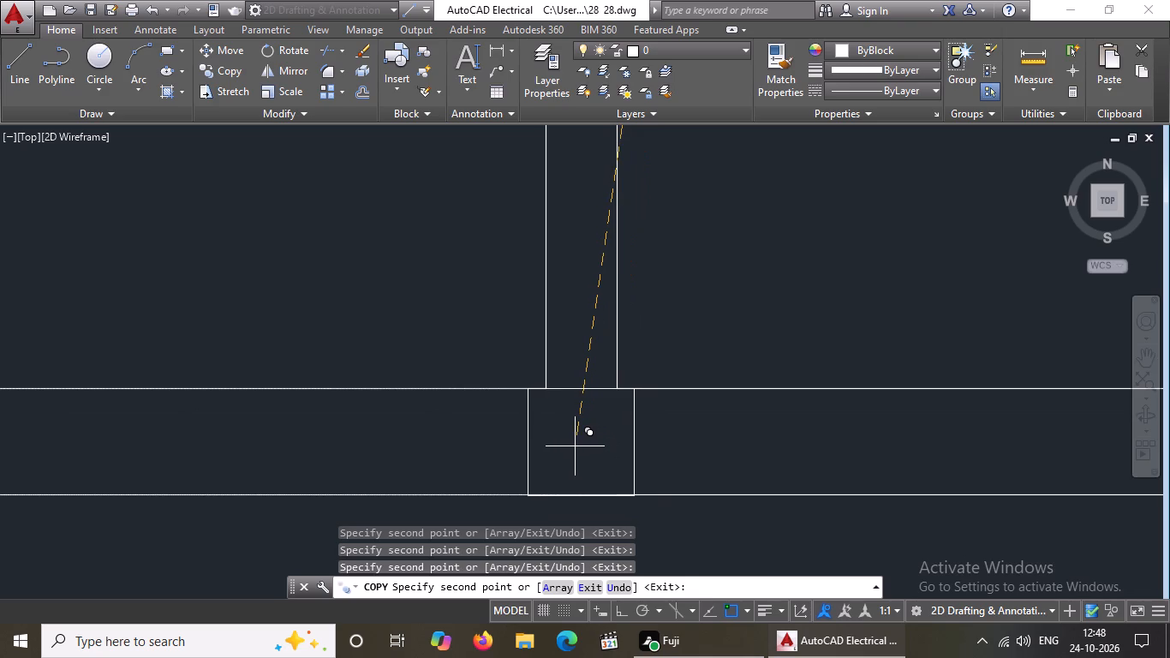
{"action": "scroll", "coordinate": [576, 445], "scroll_direction": "up", "scroll_amount": 3}
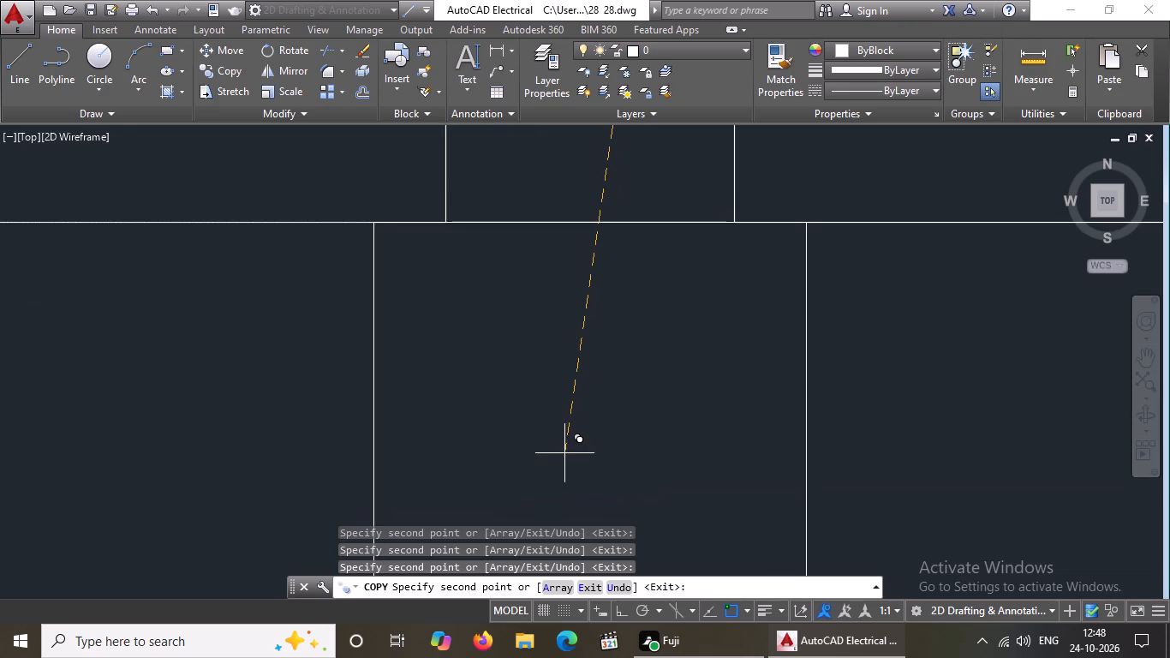
{"action": "left_click", "coordinate": [564, 454]}
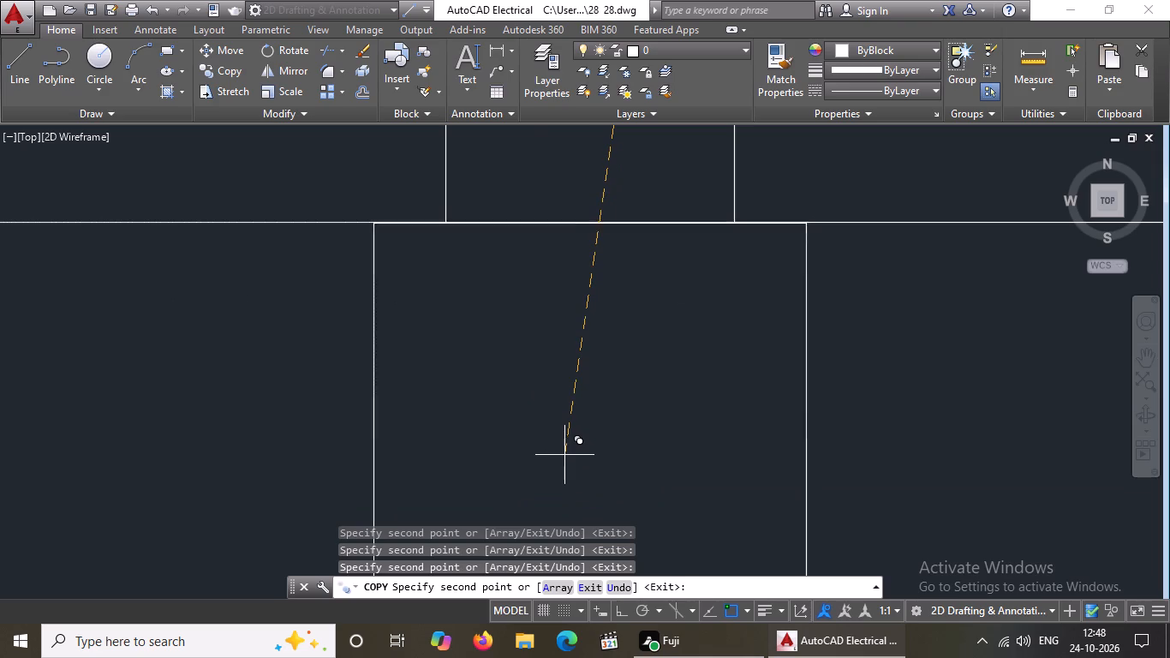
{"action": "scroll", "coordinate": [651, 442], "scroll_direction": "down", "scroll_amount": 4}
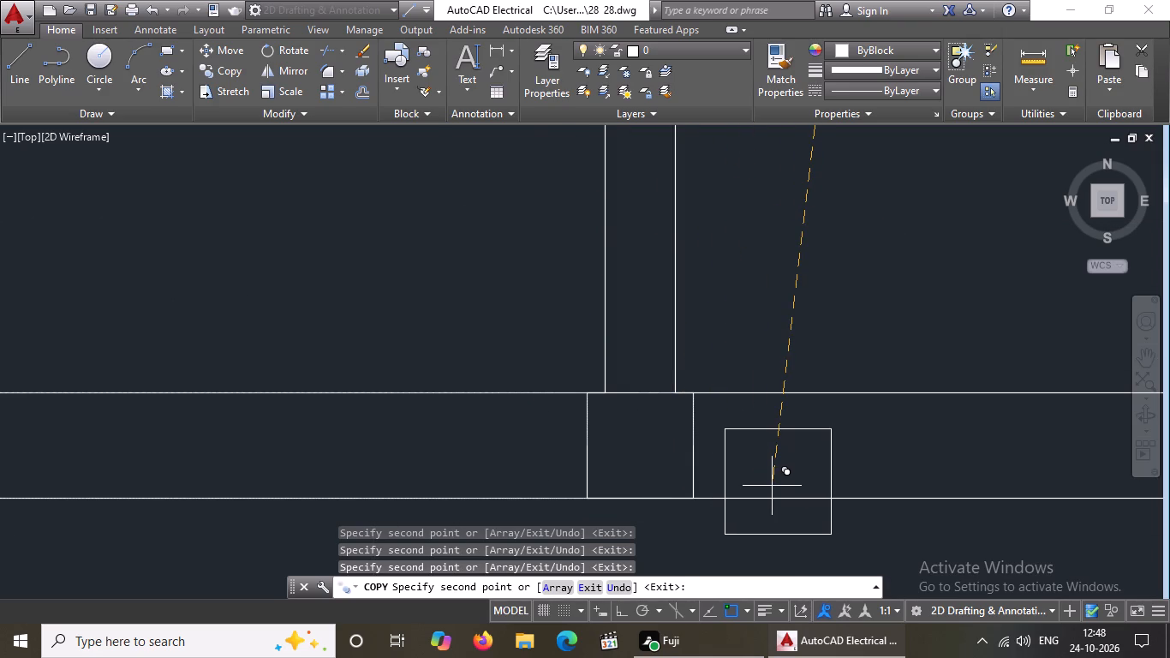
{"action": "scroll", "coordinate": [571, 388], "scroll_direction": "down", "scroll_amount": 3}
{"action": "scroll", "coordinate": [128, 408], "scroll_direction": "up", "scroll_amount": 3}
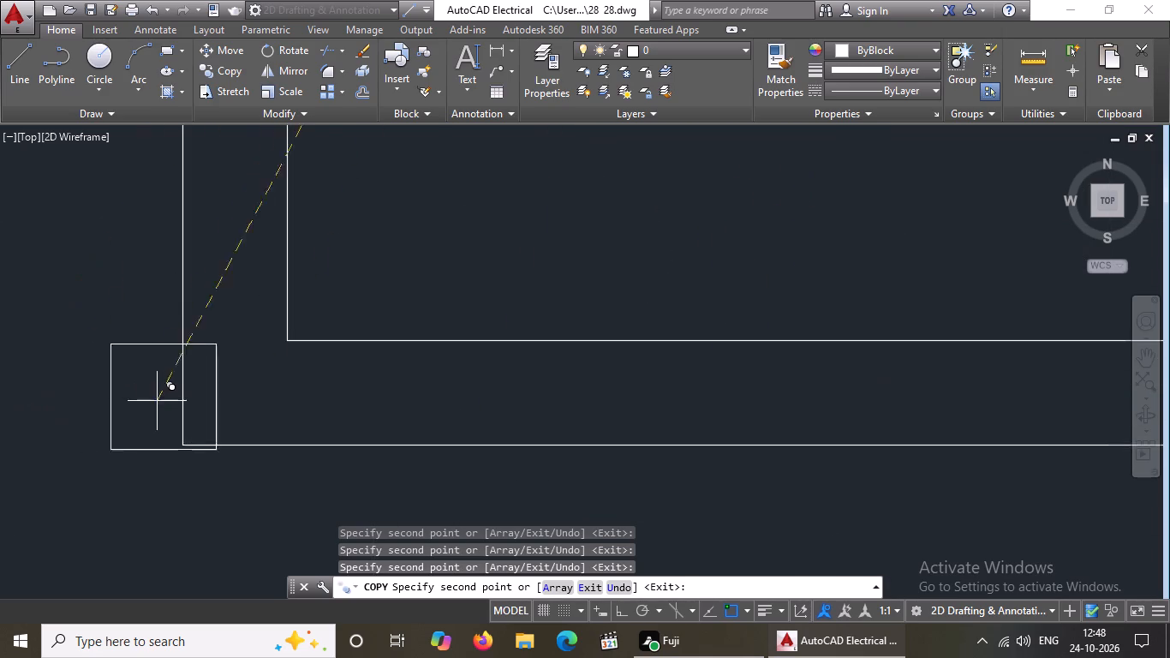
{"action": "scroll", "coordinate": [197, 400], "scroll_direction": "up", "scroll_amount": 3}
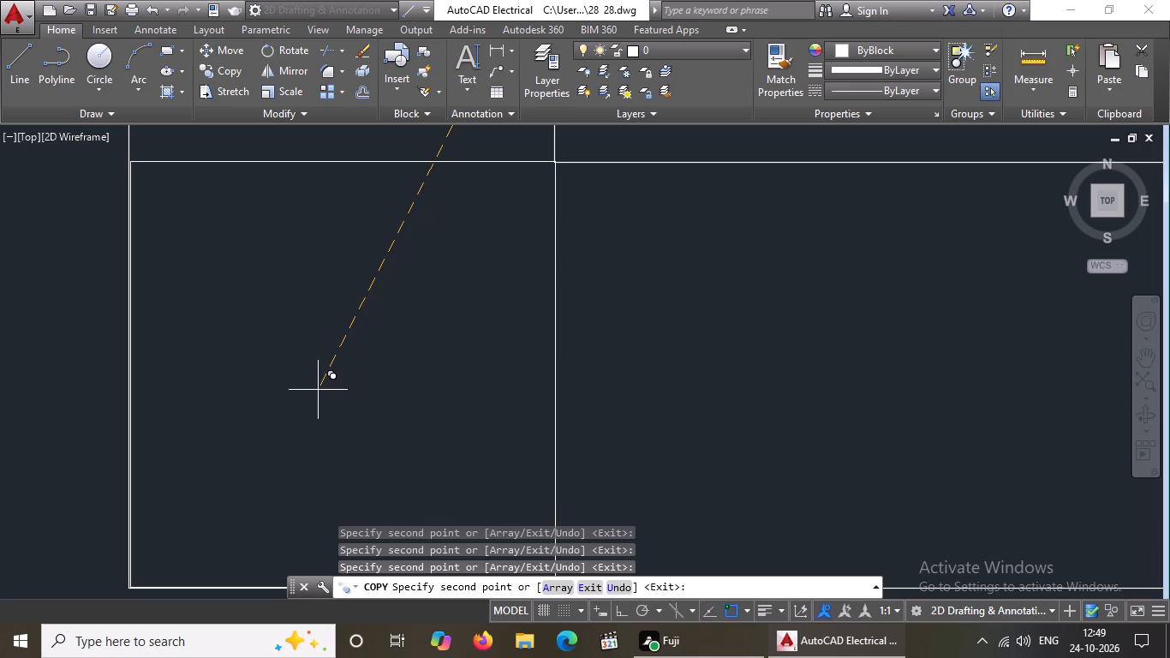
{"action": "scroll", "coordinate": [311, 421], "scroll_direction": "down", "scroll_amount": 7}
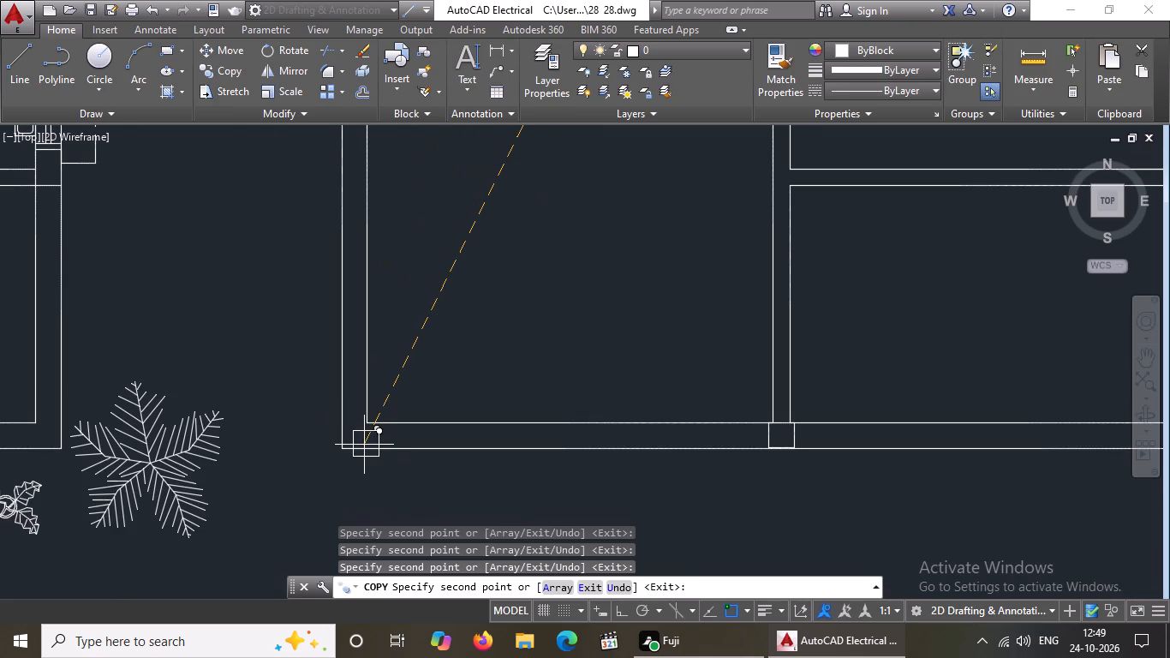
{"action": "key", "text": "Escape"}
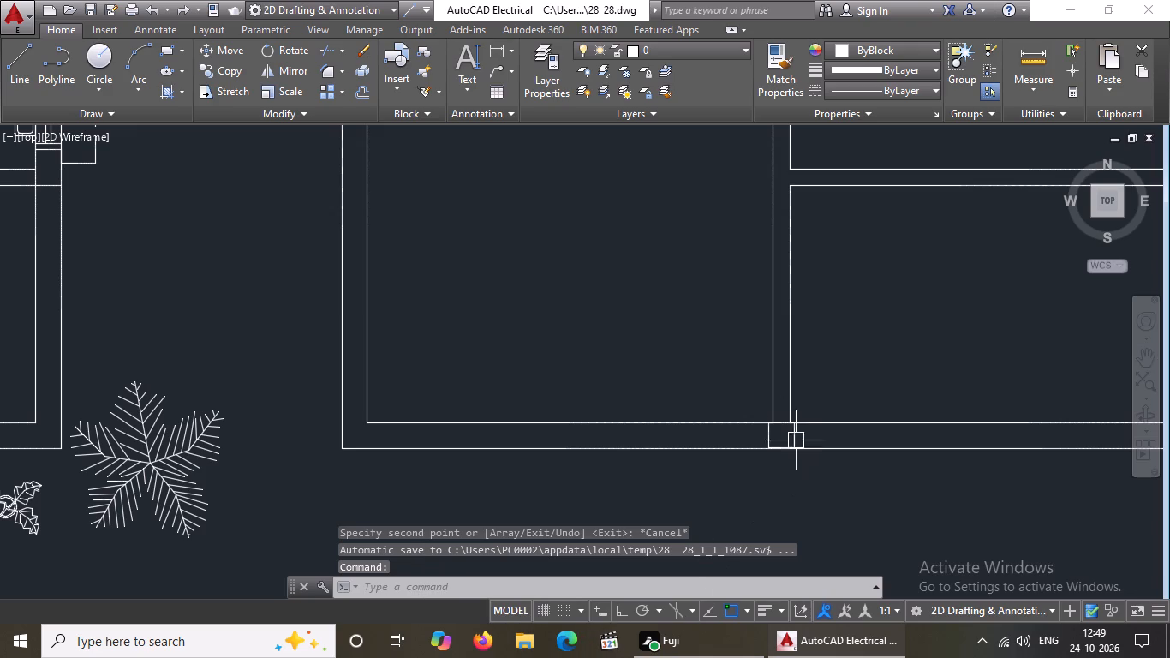
Copy the bottom wall's middle column square from its lower-left corner to the wall plan's bottom-left outer corner.
{"action": "left_click", "coordinate": [738, 402]}
{"action": "left_click", "coordinate": [839, 518]}
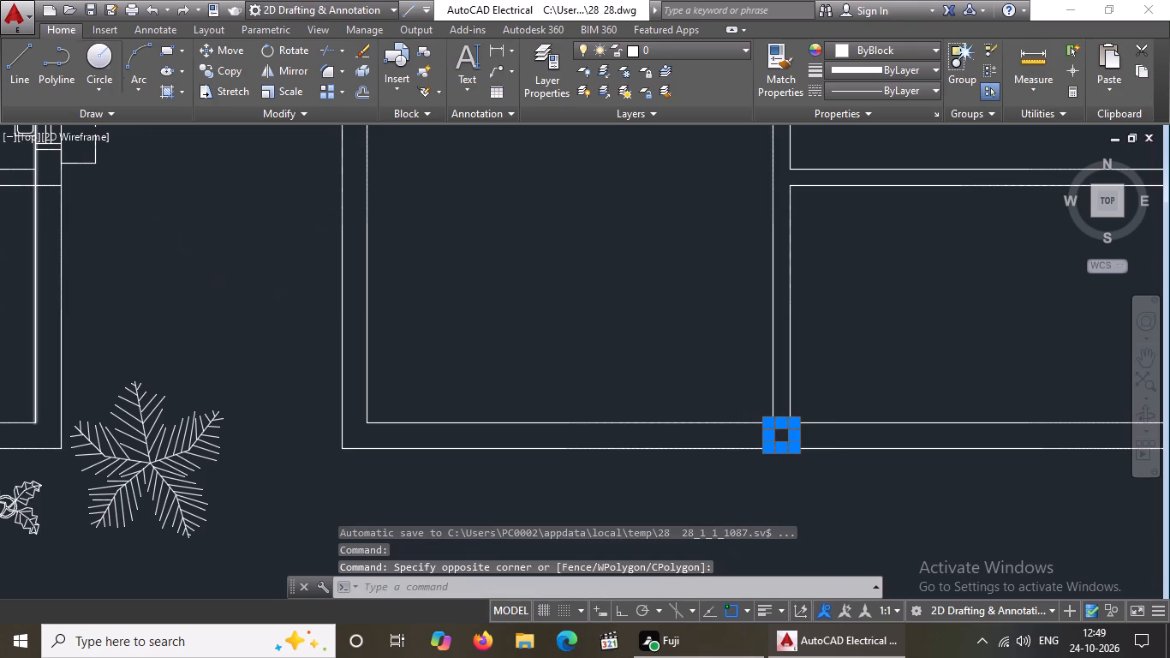
{"action": "left_click", "coordinate": [219, 69]}
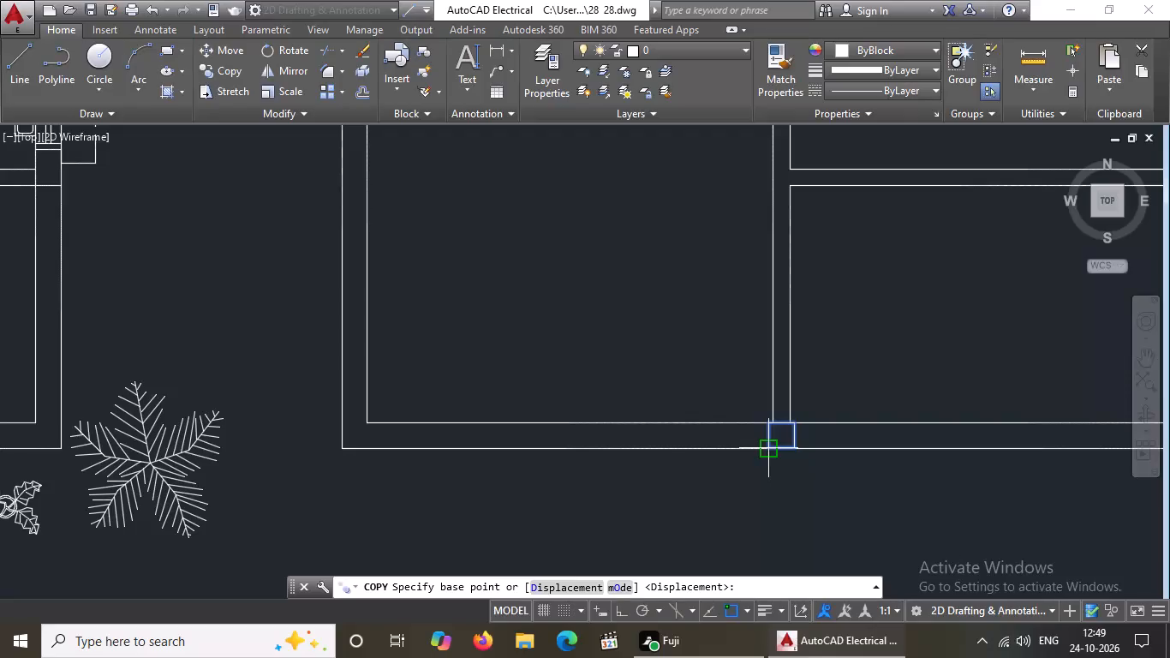
{"action": "left_click", "coordinate": [768, 448]}
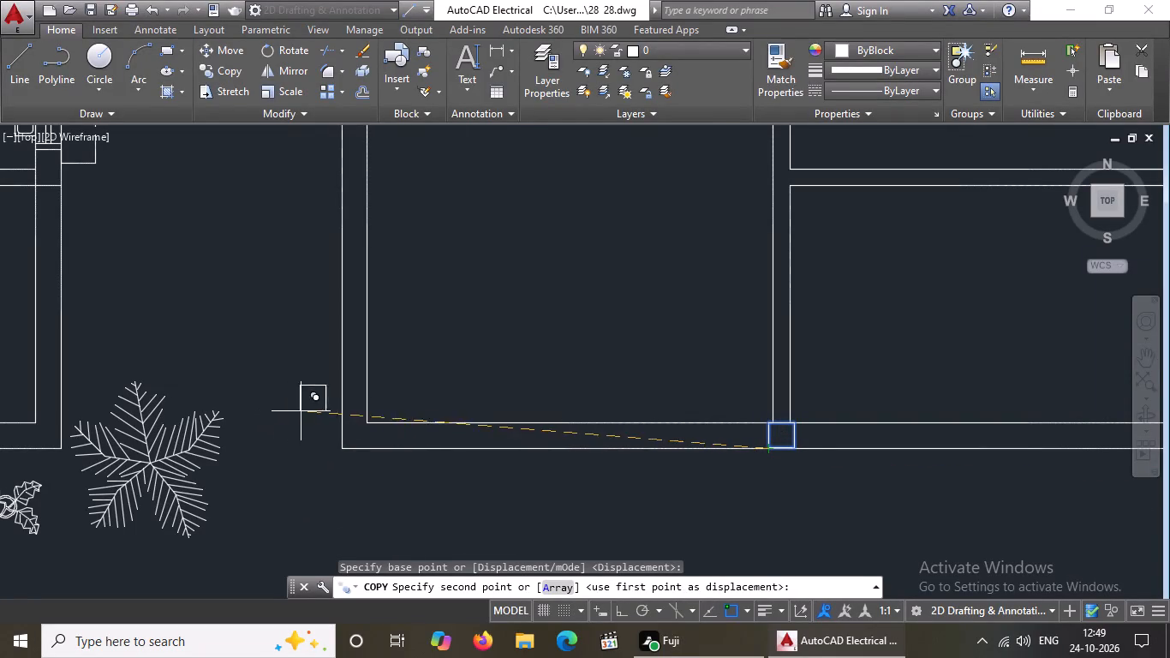
{"action": "scroll", "coordinate": [303, 412], "scroll_direction": "up", "scroll_amount": 3}
{"action": "scroll", "coordinate": [472, 507], "scroll_direction": "down", "scroll_amount": 3}
{"action": "scroll", "coordinate": [475, 529], "scroll_direction": "up", "scroll_amount": 4}
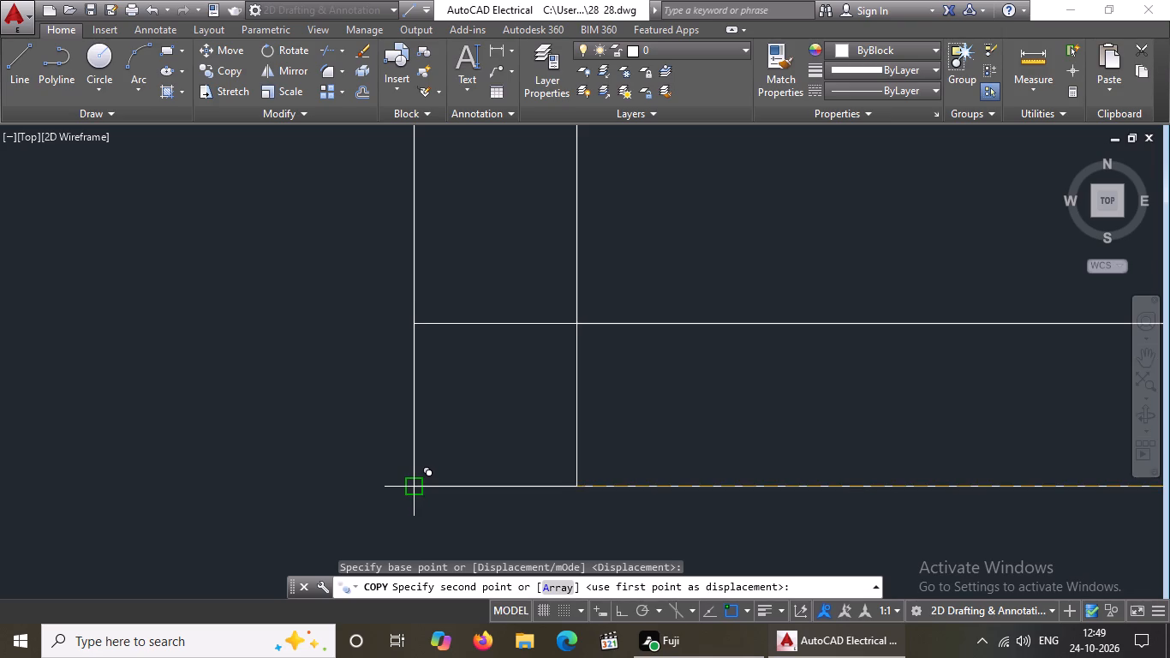
{"action": "left_click", "coordinate": [411, 488]}
Place a copy at the right end of the partition between the two lowest left rooms, aligned with its top line and the vertical partition's right line.
{"action": "scroll", "coordinate": [413, 488], "scroll_direction": "down", "scroll_amount": 7}
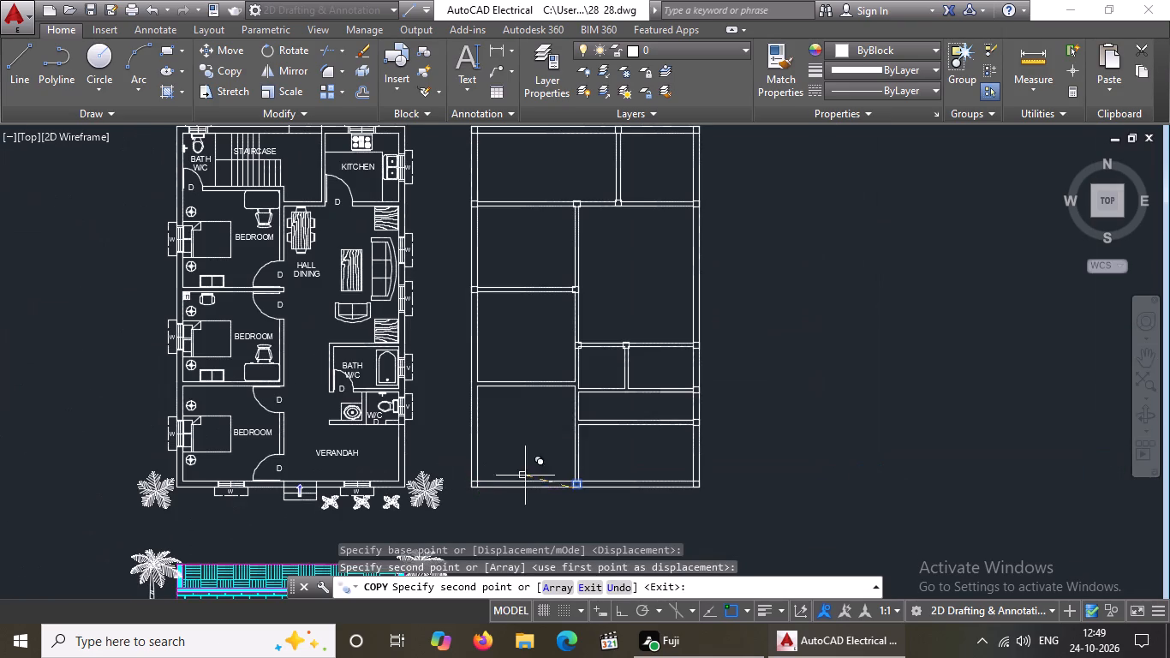
{"action": "middle_click_drag", "start_coordinate": [514, 404], "coordinate": [503, 451]}
{"action": "scroll", "coordinate": [606, 468], "scroll_direction": "up", "scroll_amount": 3}
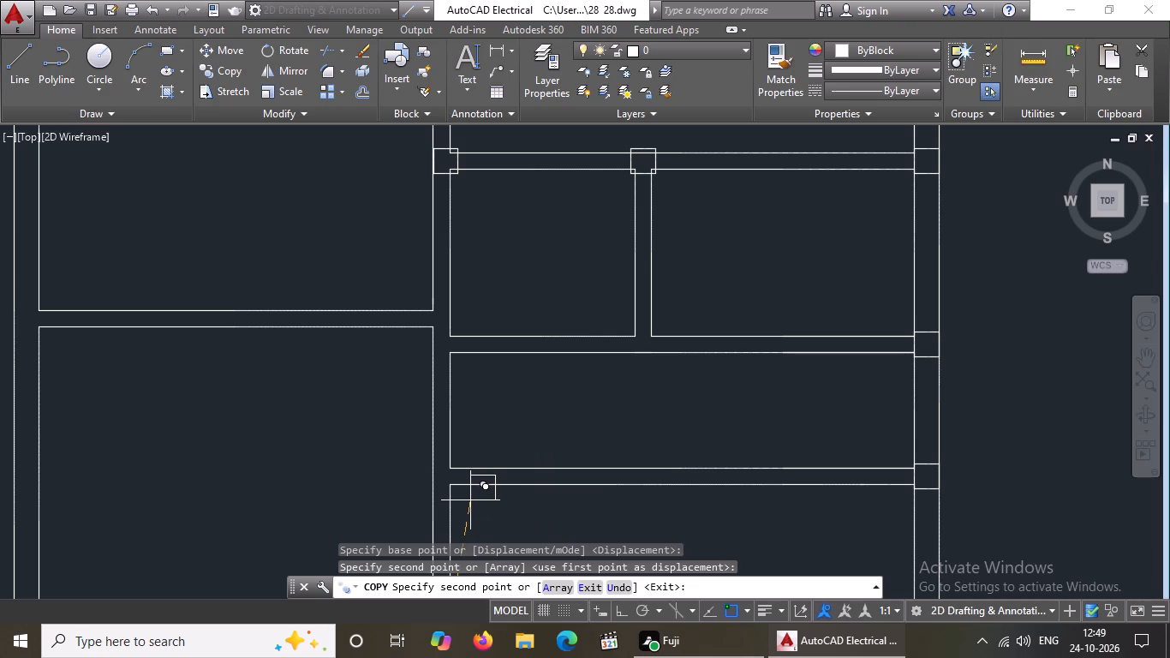
{"action": "scroll", "coordinate": [568, 387], "scroll_direction": "down", "scroll_amount": 2}
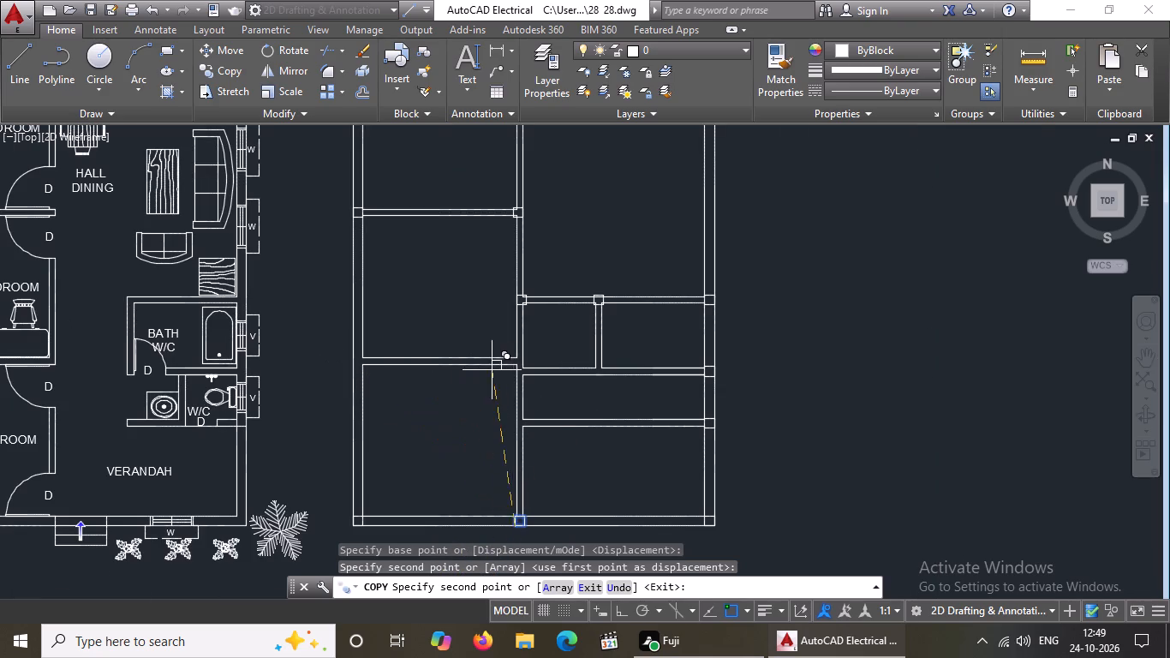
{"action": "scroll", "coordinate": [499, 370], "scroll_direction": "up", "scroll_amount": 5}
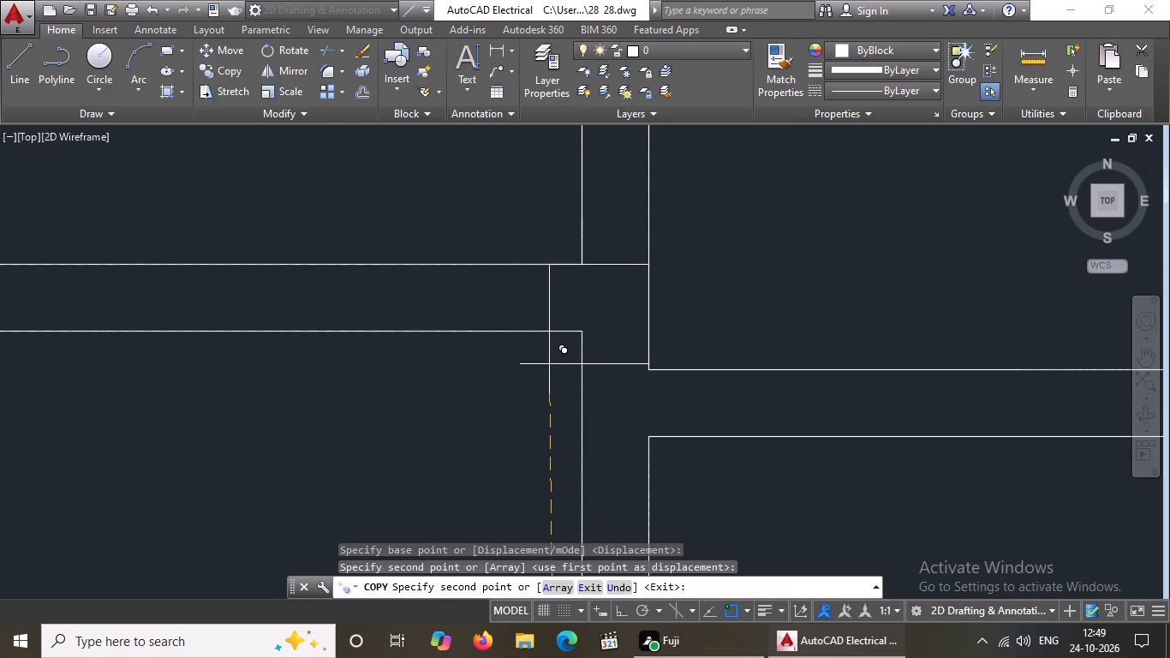
{"action": "left_click", "coordinate": [549, 364]}
Place a copy where the lowest right-hand partition meets the long vertical partition, centred on the junction.
{"action": "scroll", "coordinate": [547, 374], "scroll_direction": "down", "scroll_amount": 4}
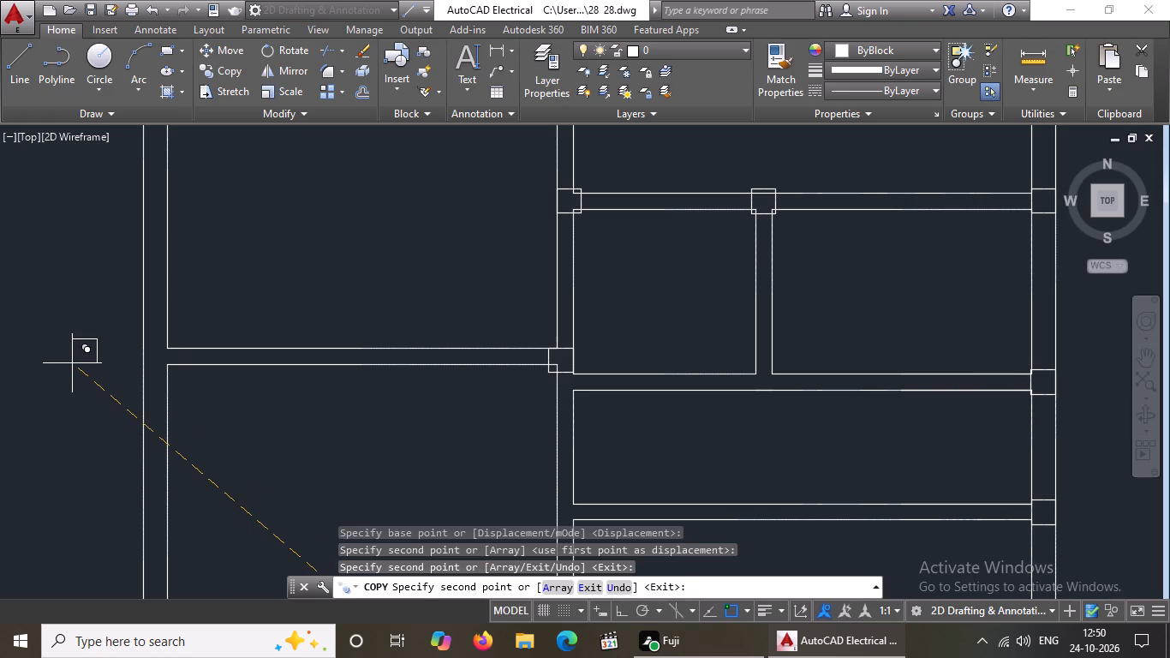
{"action": "scroll", "coordinate": [81, 359], "scroll_direction": "down", "scroll_amount": 3}
{"action": "middle_click_drag", "start_coordinate": [151, 379], "coordinate": [276, 438]}
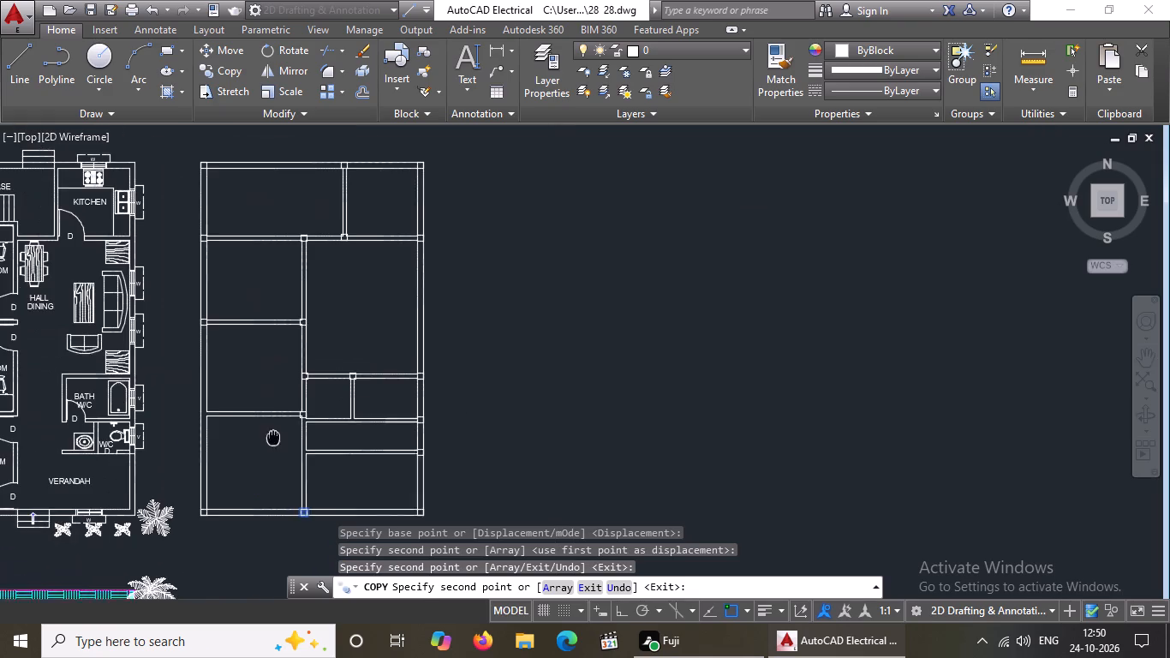
{"action": "middle_click_drag", "start_coordinate": [276, 438], "coordinate": [286, 439]}
{"action": "scroll", "coordinate": [359, 497], "scroll_direction": "up", "scroll_amount": 3}
{"action": "scroll", "coordinate": [265, 363], "scroll_direction": "up", "scroll_amount": 3}
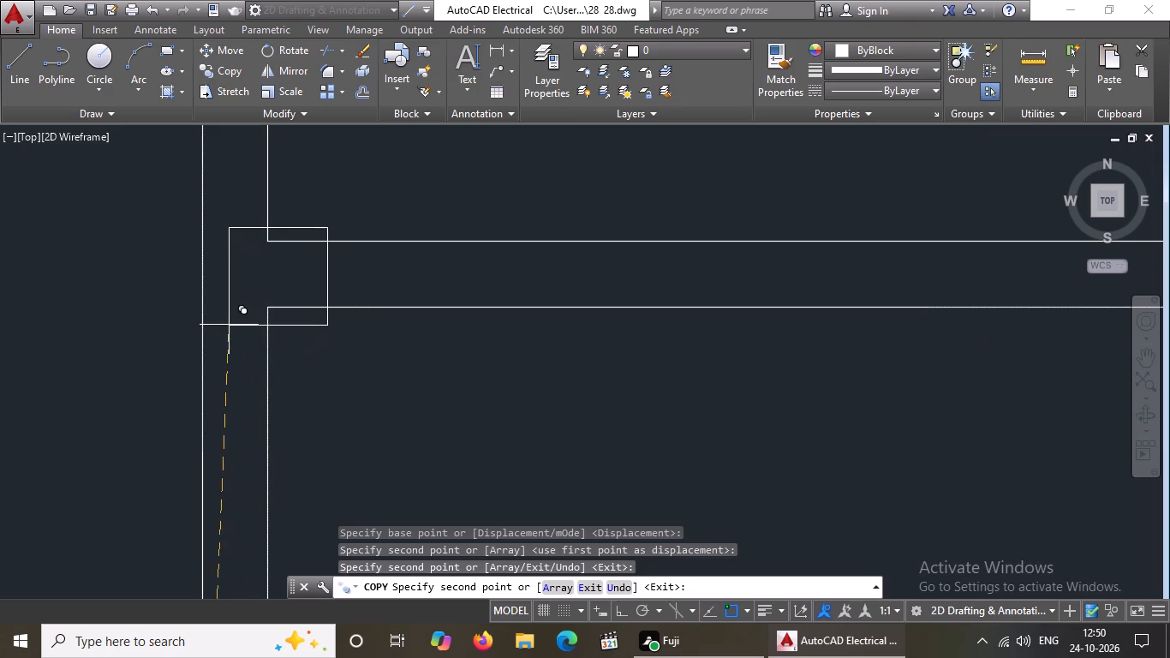
{"action": "scroll", "coordinate": [165, 326], "scroll_direction": "up", "scroll_amount": 2}
{"action": "scroll", "coordinate": [179, 332], "scroll_direction": "down", "scroll_amount": 2}
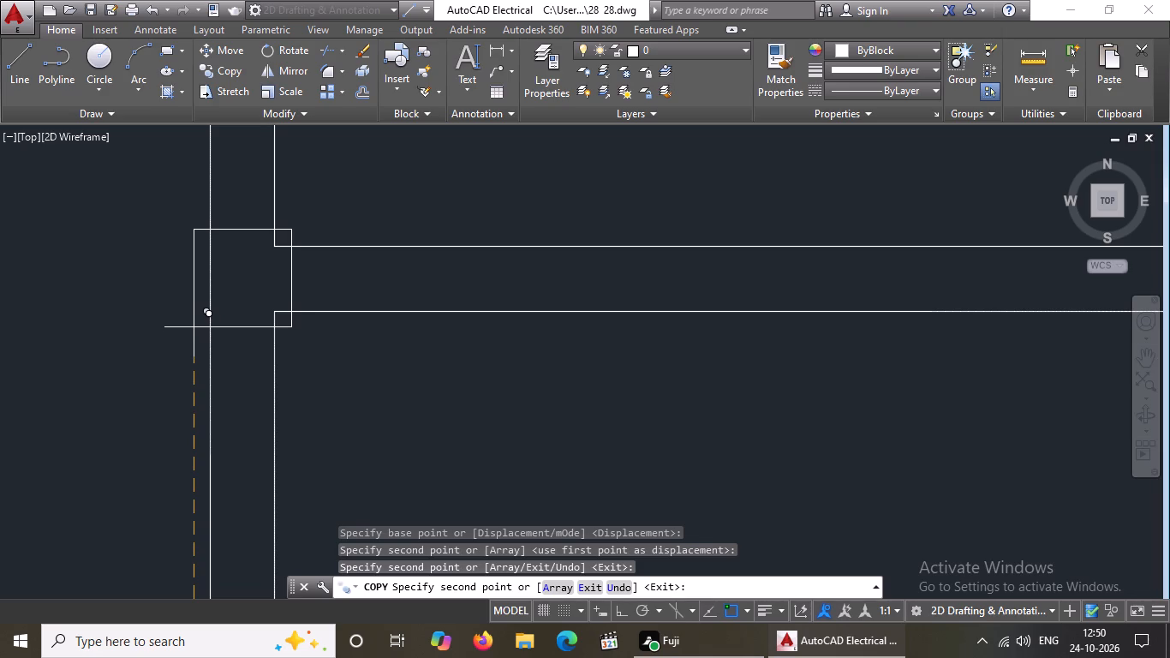
{"action": "left_click", "coordinate": [194, 327]}
Place a column square copy in the left outer wall, centred on the partition between the two lowest left rooms, and finish copying.
{"action": "scroll", "coordinate": [248, 350], "scroll_direction": "down", "scroll_amount": 4}
{"action": "scroll", "coordinate": [325, 368], "scroll_direction": "down", "scroll_amount": 1}
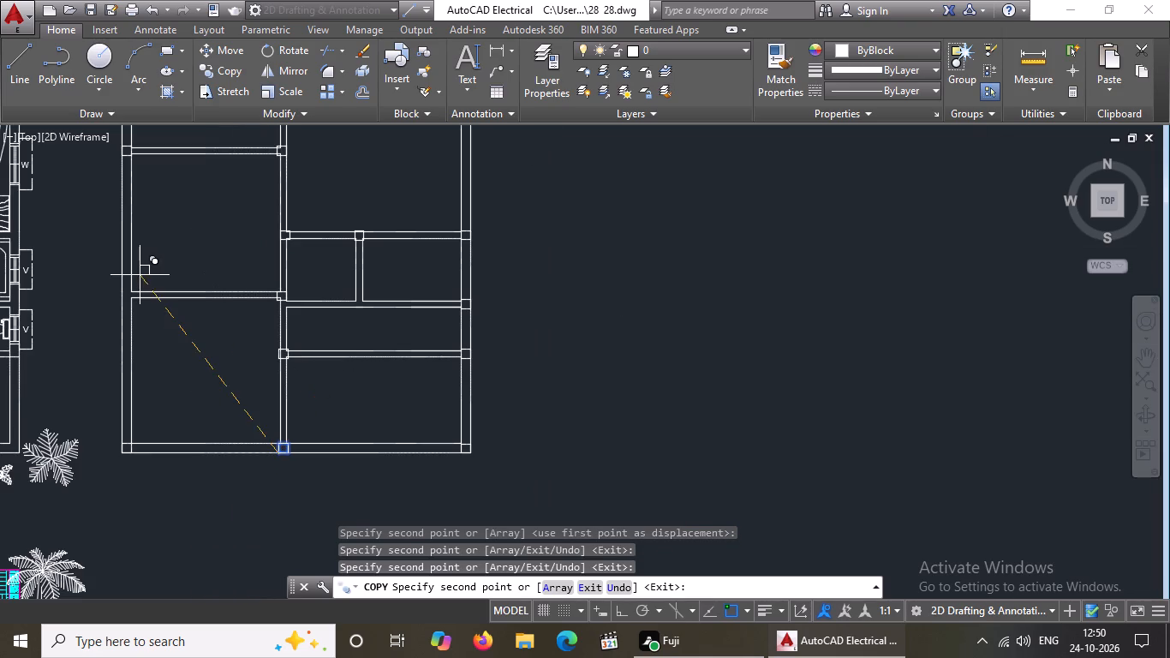
{"action": "middle_click_drag", "start_coordinate": [140, 279], "coordinate": [165, 319]}
{"action": "scroll", "coordinate": [161, 337], "scroll_direction": "up", "scroll_amount": 3}
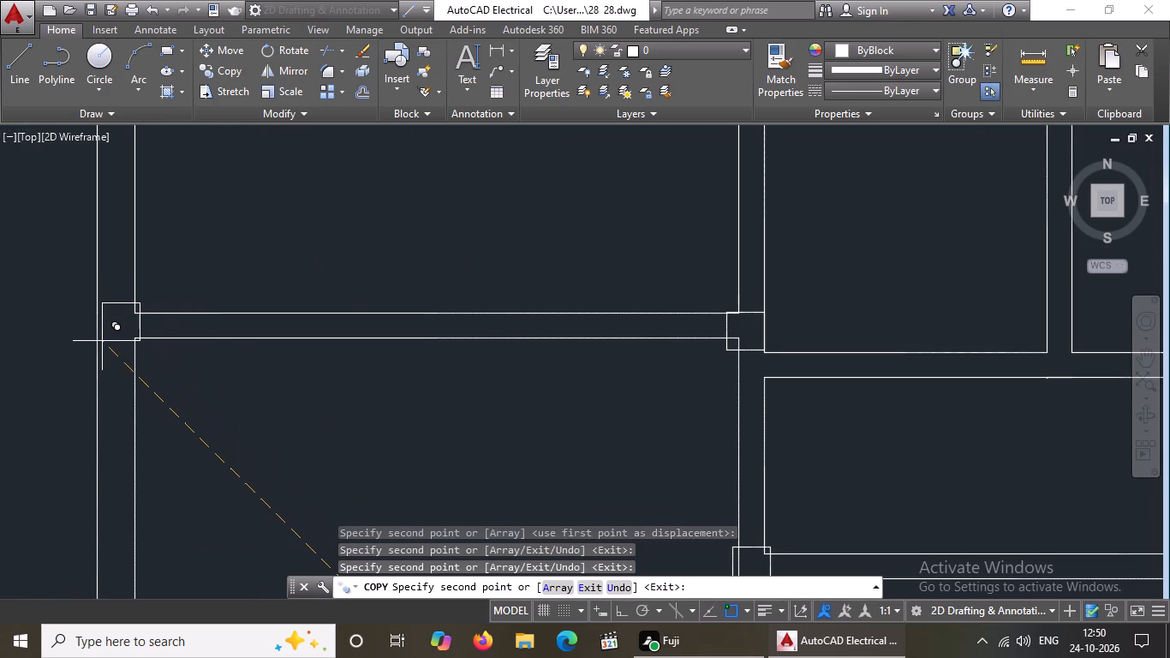
{"action": "scroll", "coordinate": [99, 344], "scroll_direction": "up", "scroll_amount": 1}
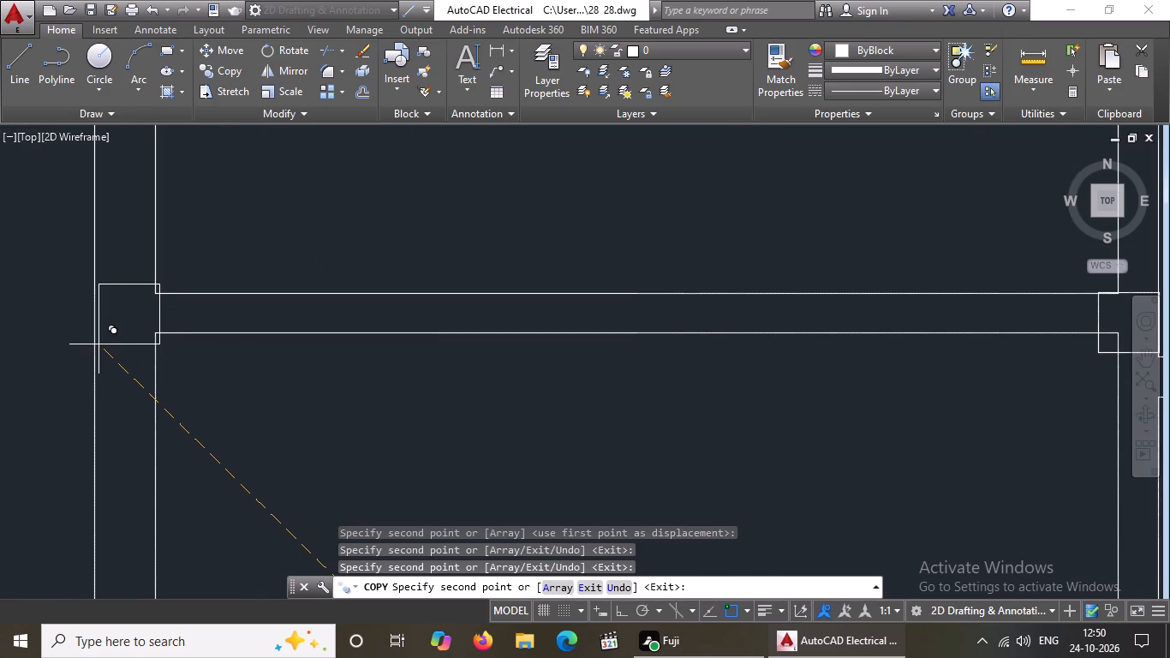
{"action": "scroll", "coordinate": [95, 342], "scroll_direction": "up", "scroll_amount": 1}
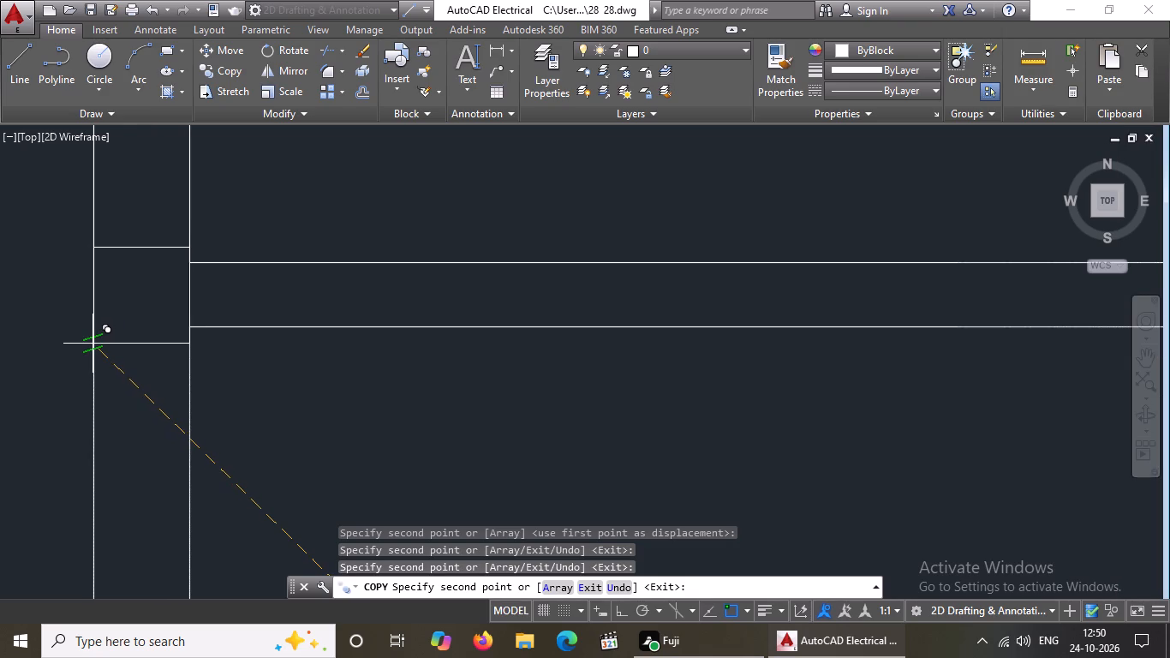
{"action": "left_click", "coordinate": [93, 343]}
{"action": "scroll", "coordinate": [208, 369], "scroll_direction": "down", "scroll_amount": 3}
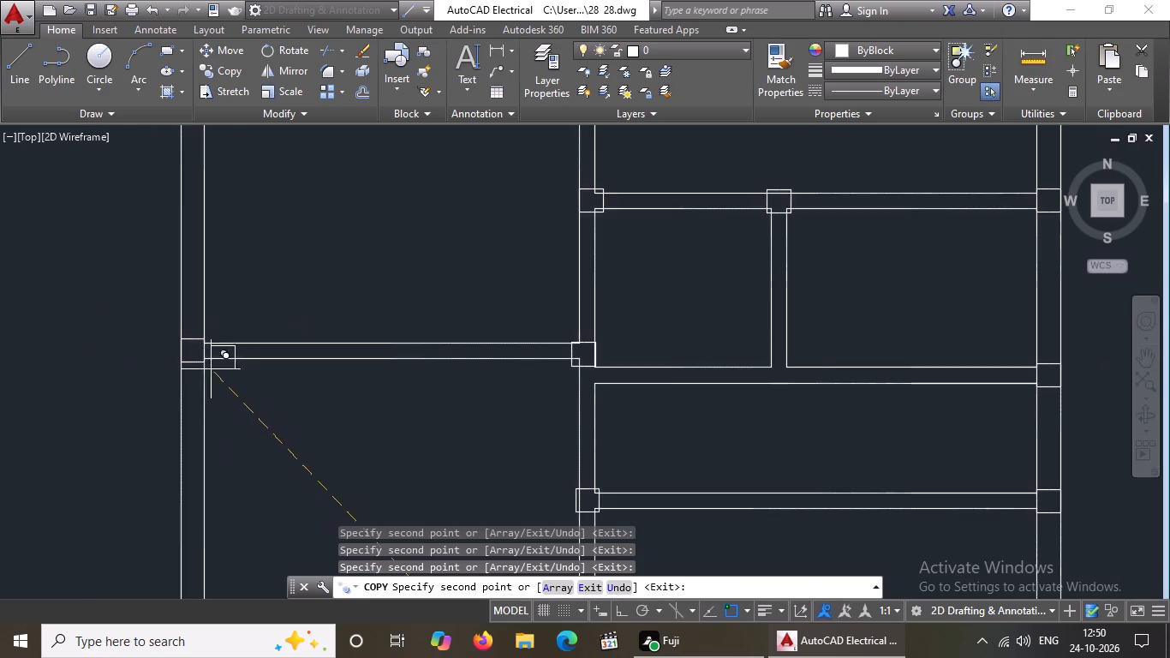
{"action": "scroll", "coordinate": [252, 380], "scroll_direction": "down", "scroll_amount": 4}
{"action": "scroll", "coordinate": [307, 435], "scroll_direction": "up", "scroll_amount": 3}
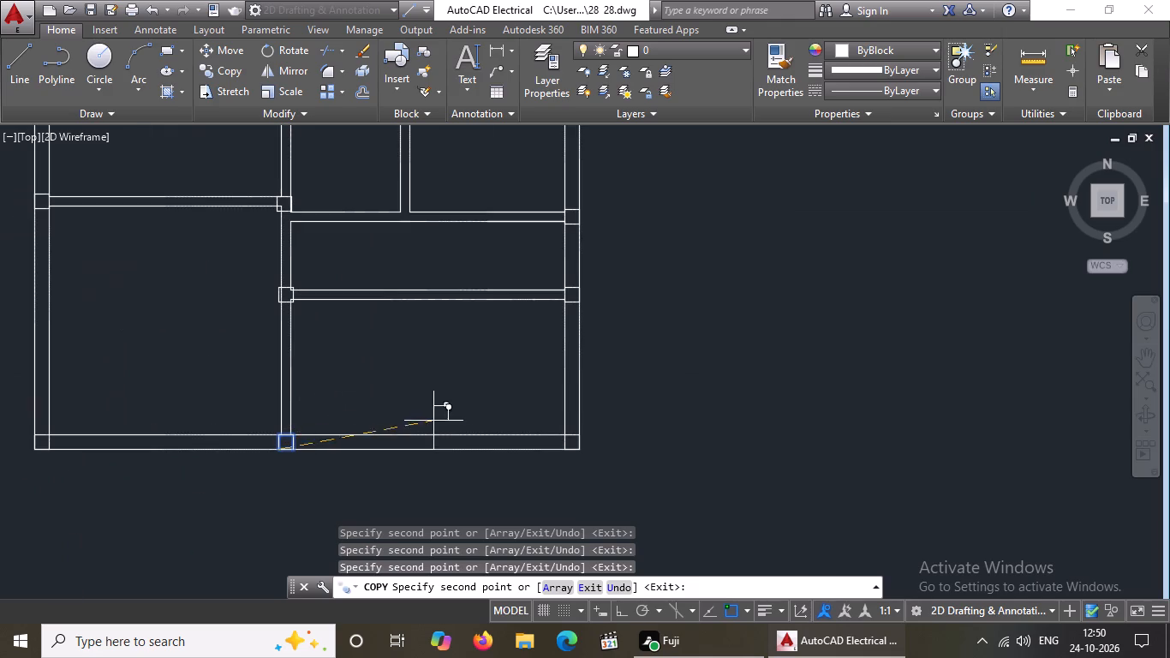
{"action": "key", "text": "Escape"}
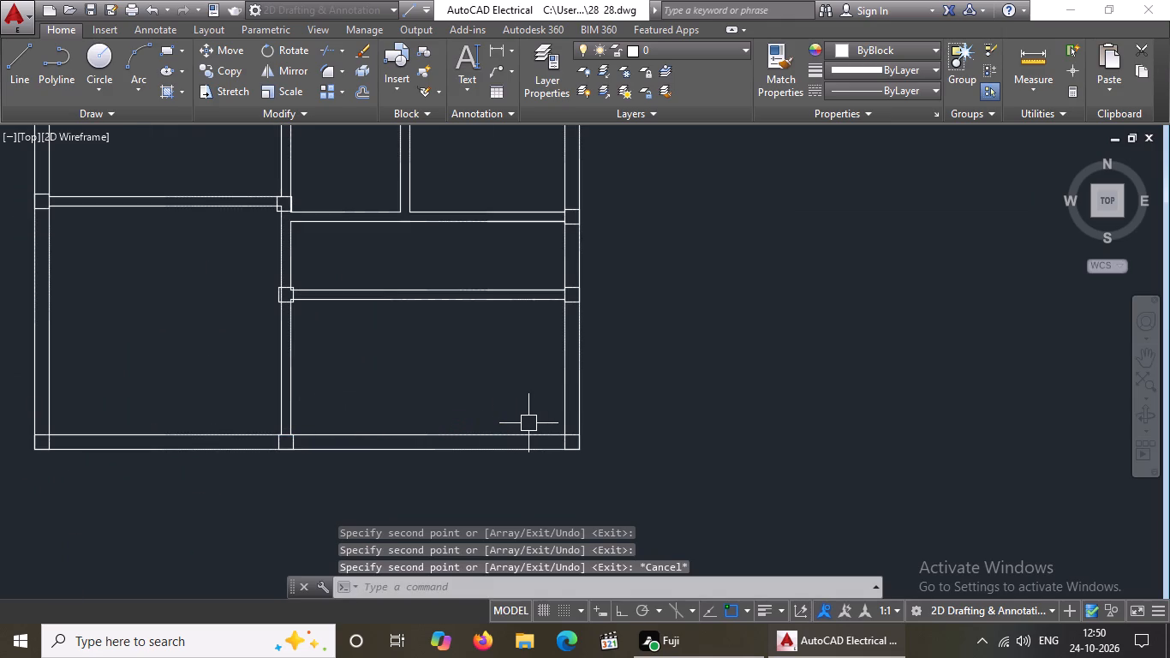
Trim the wall lines inside the column square where the long vertical partition meets the upper horizontal partition.
{"action": "scroll", "coordinate": [288, 285], "scroll_direction": "up", "scroll_amount": 3}
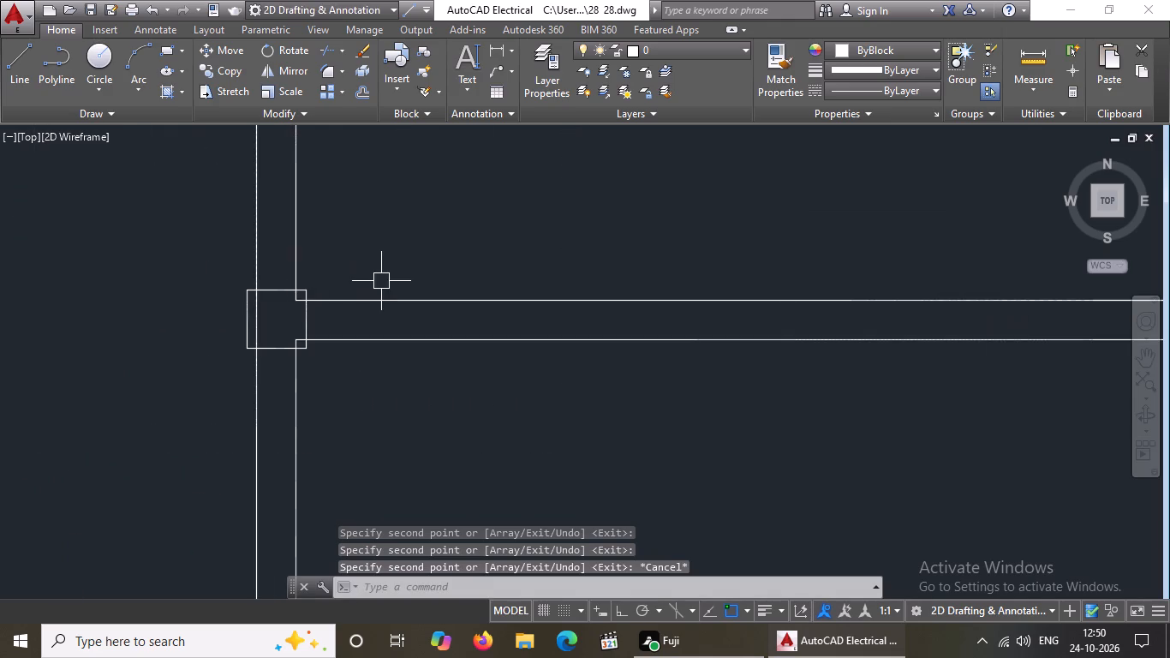
{"action": "scroll", "coordinate": [382, 284], "scroll_direction": "down", "scroll_amount": 3}
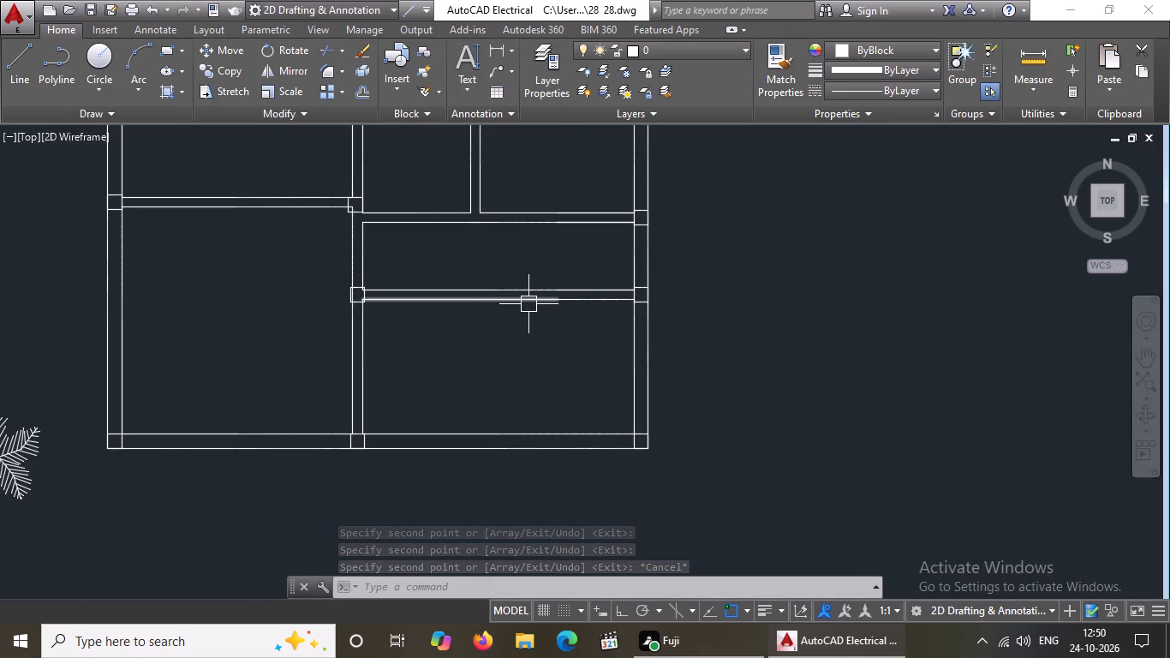
{"action": "scroll", "coordinate": [528, 304], "scroll_direction": "down", "scroll_amount": 2}
{"action": "middle_click_drag", "start_coordinate": [504, 296], "coordinate": [475, 440]}
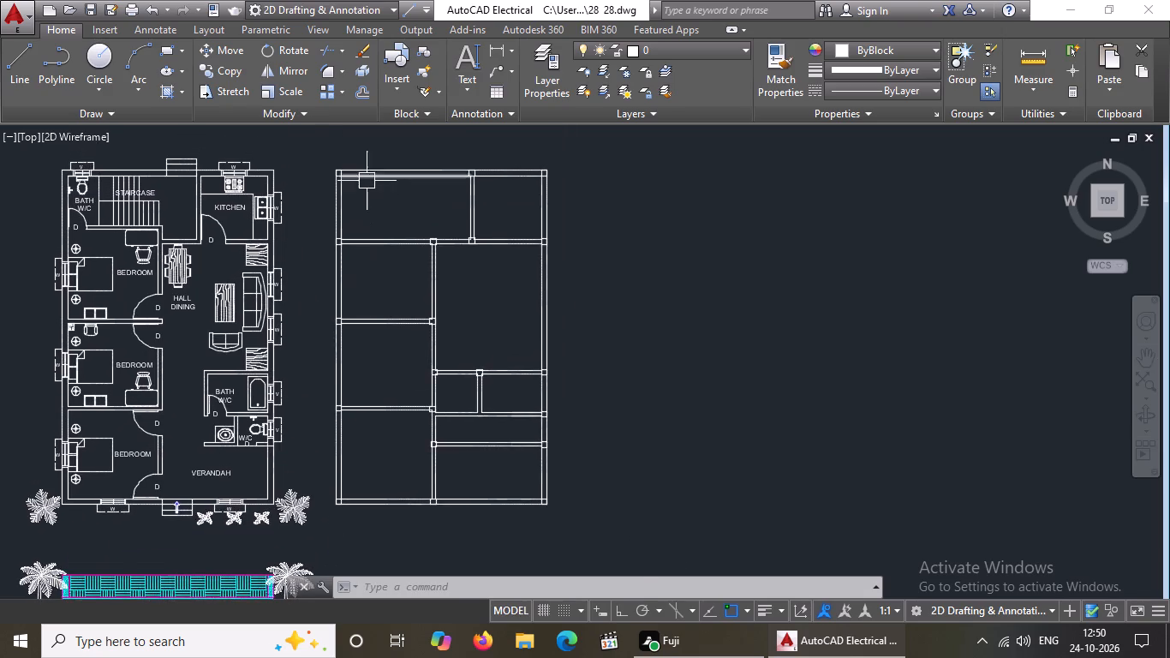
{"action": "scroll", "coordinate": [367, 181], "scroll_direction": "up", "scroll_amount": 1}
{"action": "scroll", "coordinate": [413, 290], "scroll_direction": "up", "scroll_amount": 2}
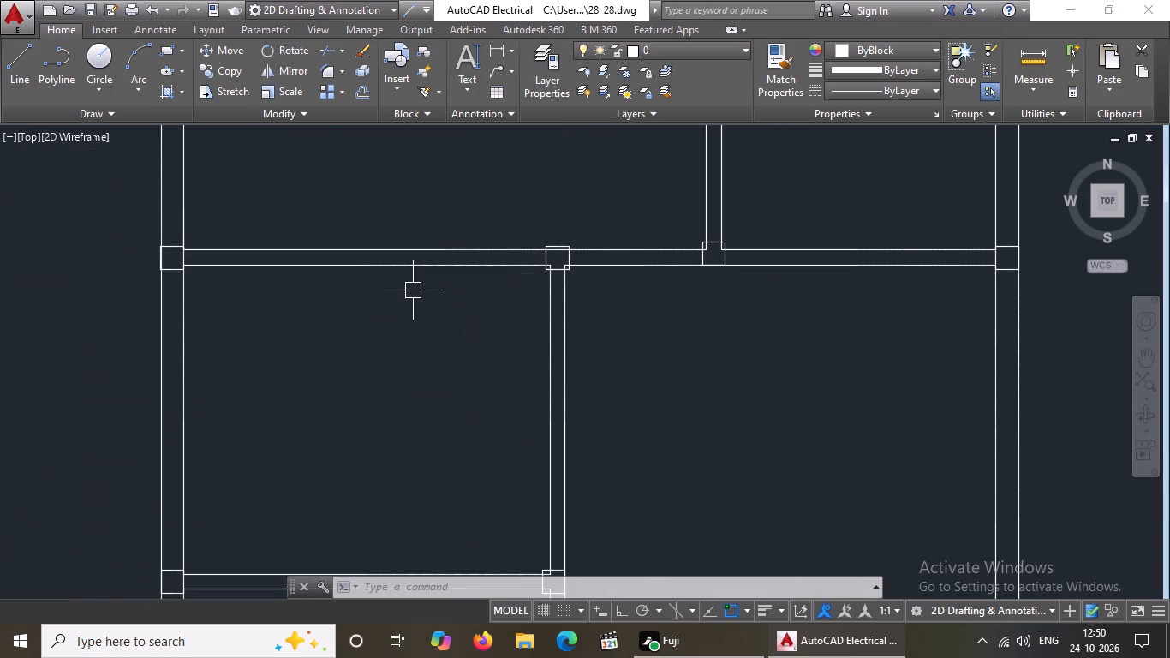
{"action": "key", "text": "Escape"}
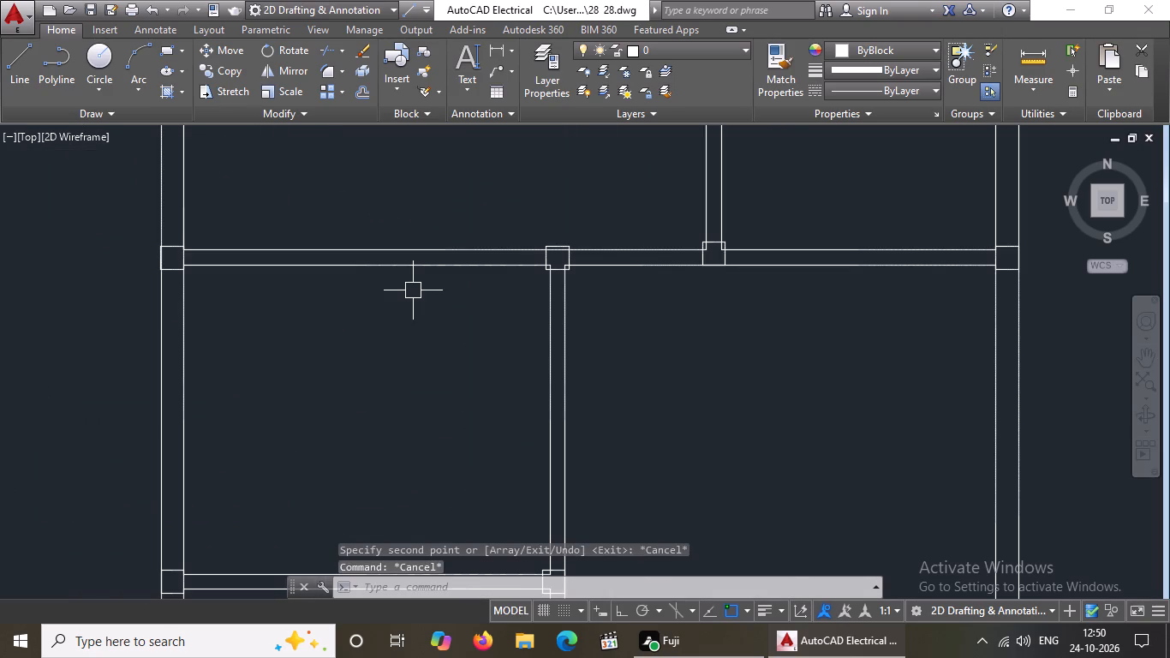
{"action": "type", "text": "TR"}
{"action": "key", "text": "Return"}
{"action": "key", "text": "Return"}
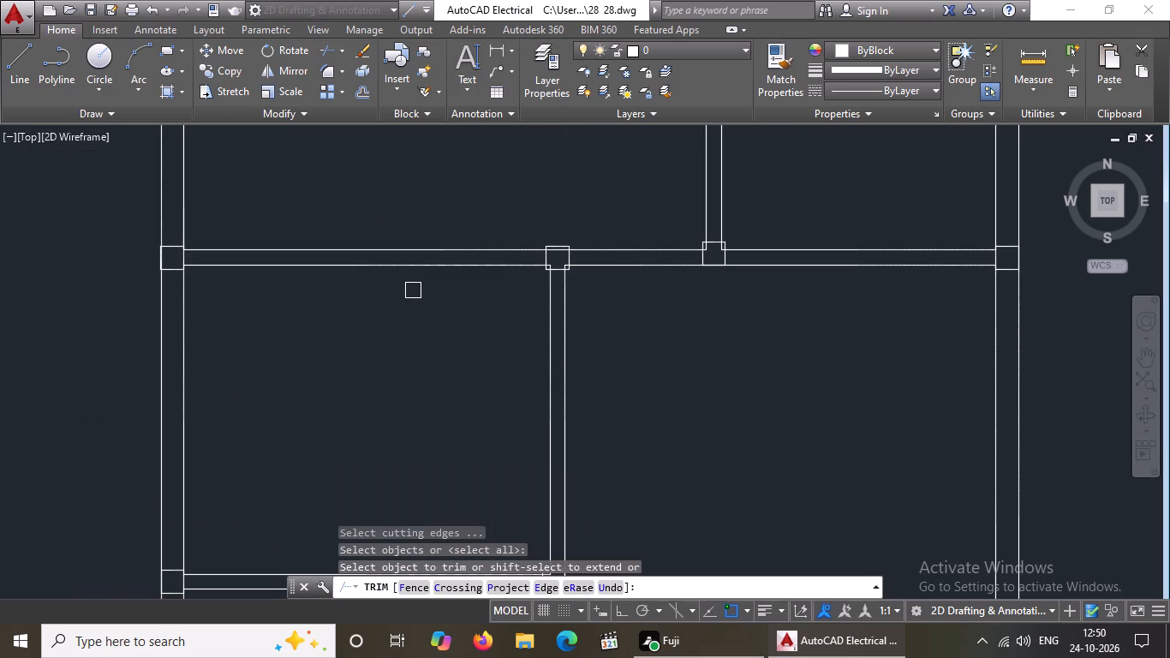
{"action": "scroll", "coordinate": [588, 259], "scroll_direction": "up", "scroll_amount": 3}
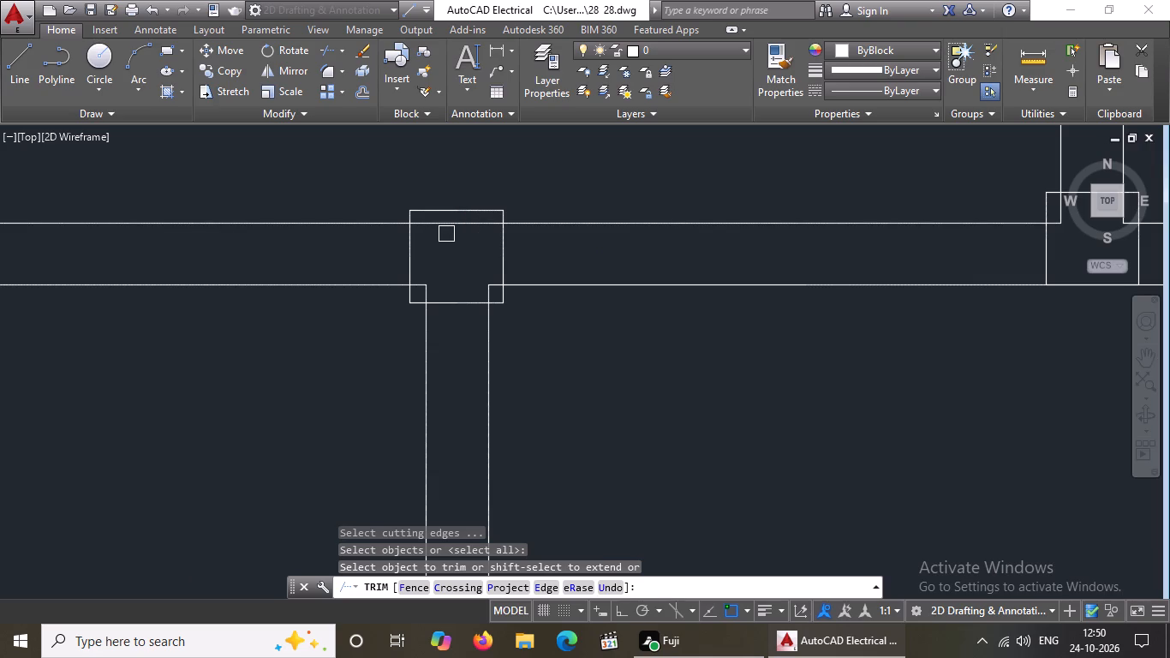
{"action": "left_click", "coordinate": [419, 225]}
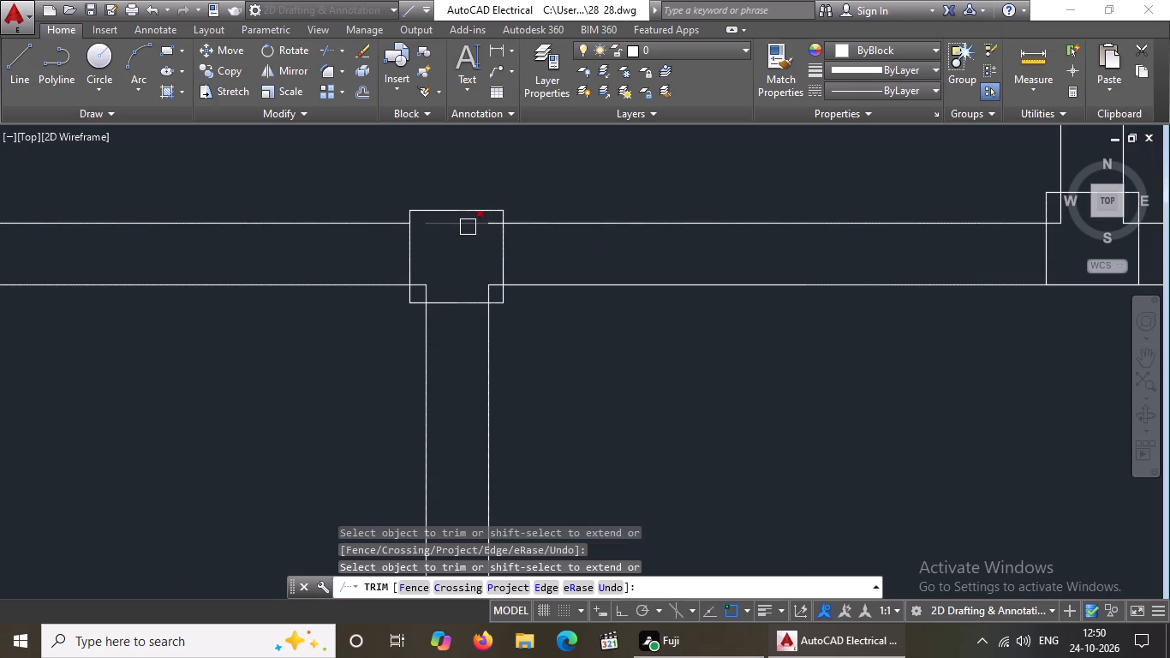
{"action": "left_click", "coordinate": [468, 226]}
{"action": "left_click", "coordinate": [487, 224]}
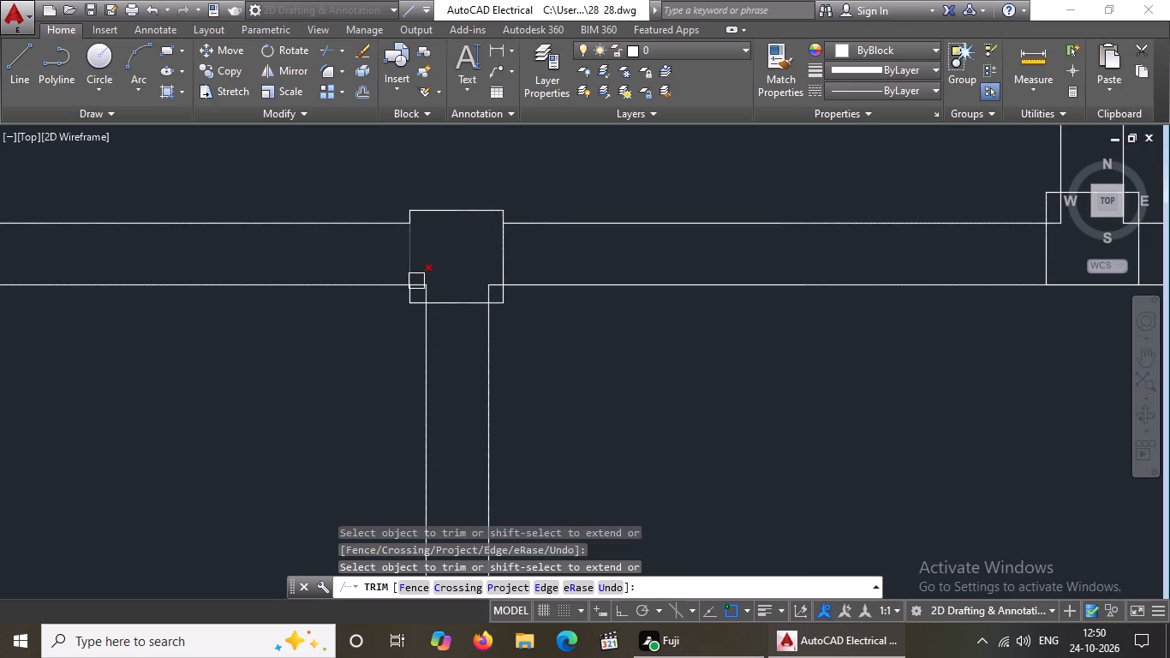
{"action": "left_click", "coordinate": [427, 288]}
{"action": "left_click", "coordinate": [427, 293]}
{"action": "left_click", "coordinate": [489, 287]}
{"action": "left_click", "coordinate": [487, 292]}
Trim the wall line ends inside the column square at the lower end of the top rooms' vertical partition.
{"action": "scroll", "coordinate": [438, 279], "scroll_direction": "down", "scroll_amount": 4}
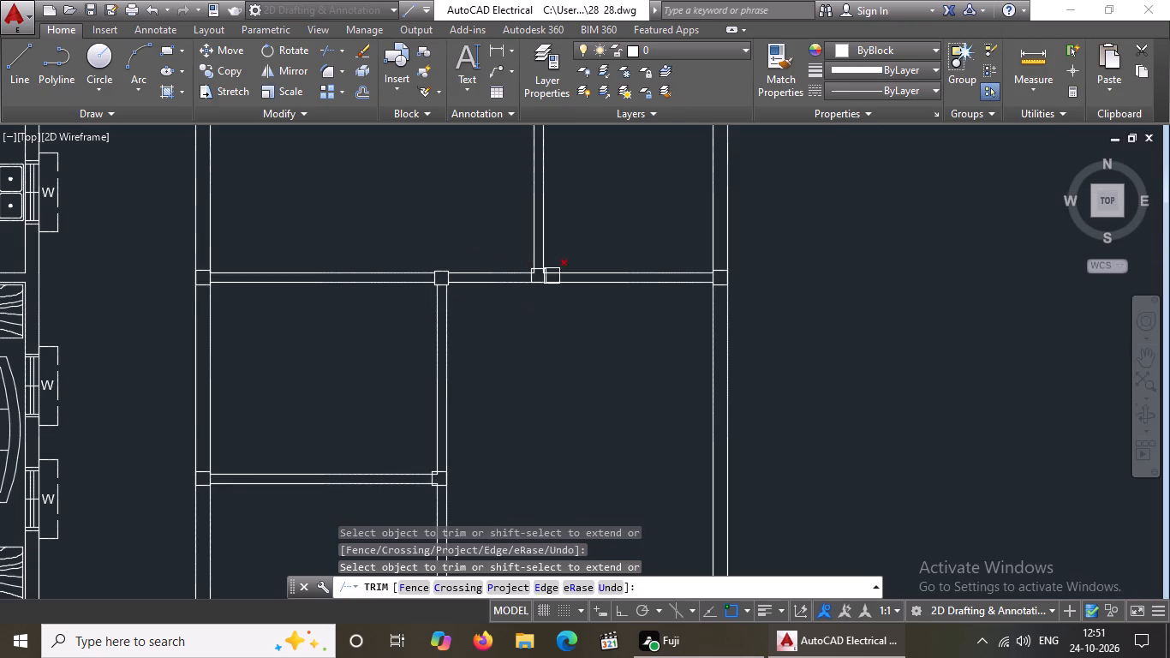
{"action": "scroll", "coordinate": [550, 245], "scroll_direction": "up", "scroll_amount": 4}
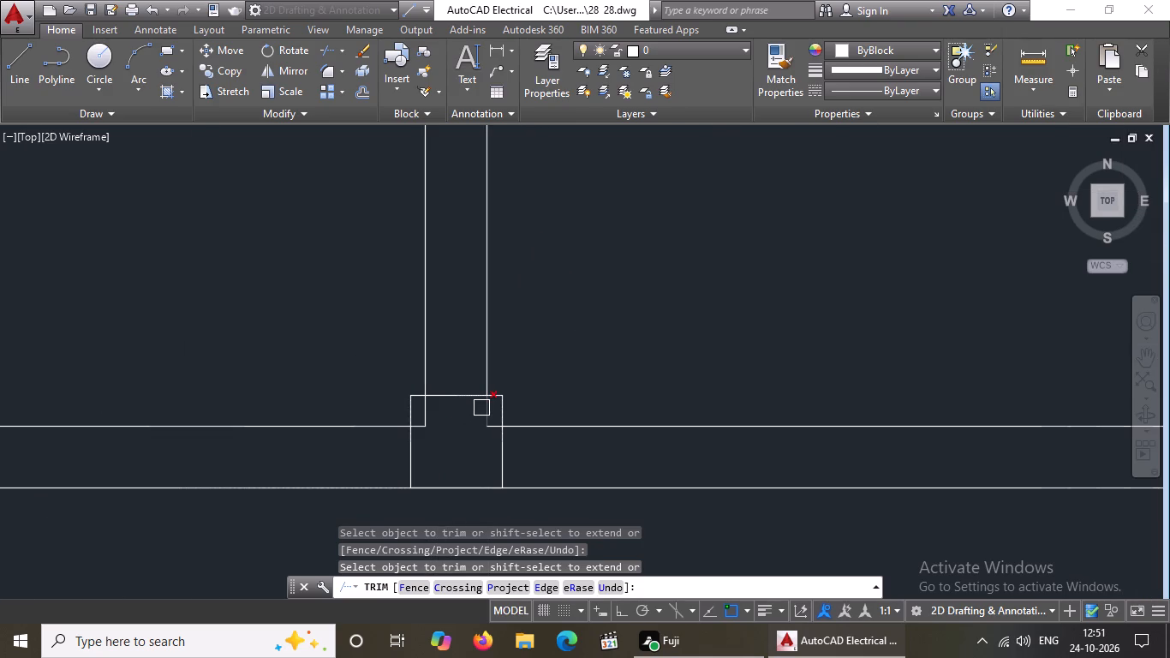
{"action": "left_click", "coordinate": [481, 408]}
{"action": "left_click", "coordinate": [487, 425]}
{"action": "left_click", "coordinate": [426, 423]}
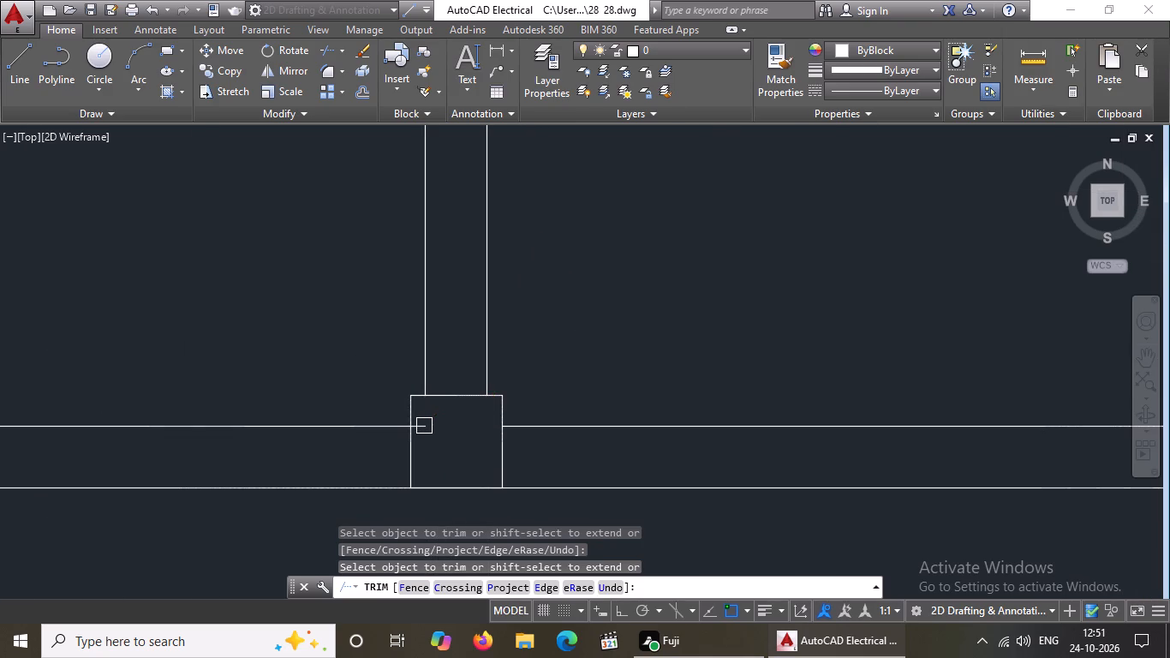
{"action": "left_click", "coordinate": [424, 427]}
Trim the wall line ends inside the column square where the upper left rooms' dividing partition meets the long vertical partition.
{"action": "scroll", "coordinate": [465, 376], "scroll_direction": "down", "scroll_amount": 4}
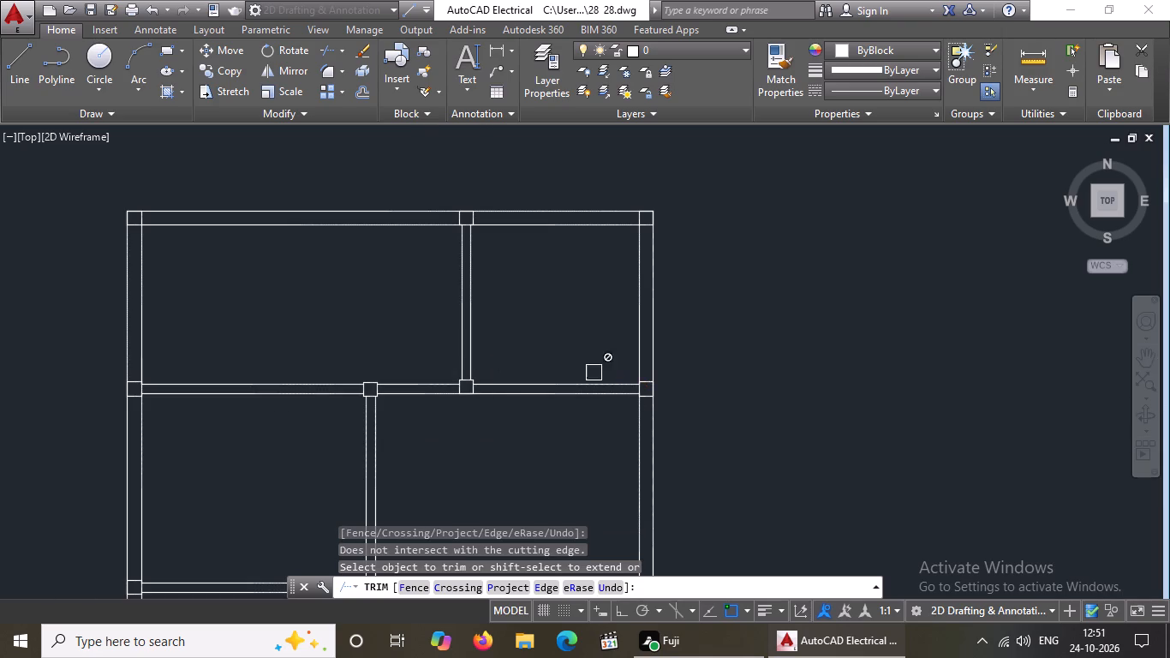
{"action": "scroll", "coordinate": [599, 306], "scroll_direction": "down", "scroll_amount": 4}
{"action": "scroll", "coordinate": [564, 331], "scroll_direction": "up", "scroll_amount": 4}
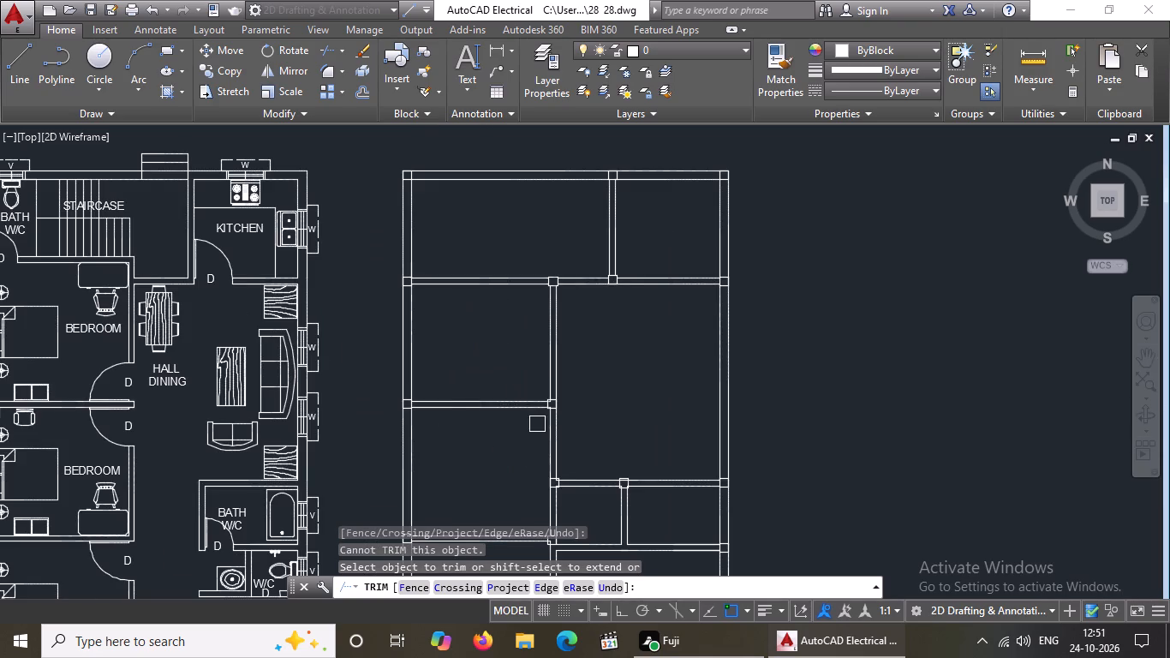
{"action": "scroll", "coordinate": [534, 410], "scroll_direction": "up", "scroll_amount": 4}
{"action": "scroll", "coordinate": [662, 388], "scroll_direction": "up", "scroll_amount": 4}
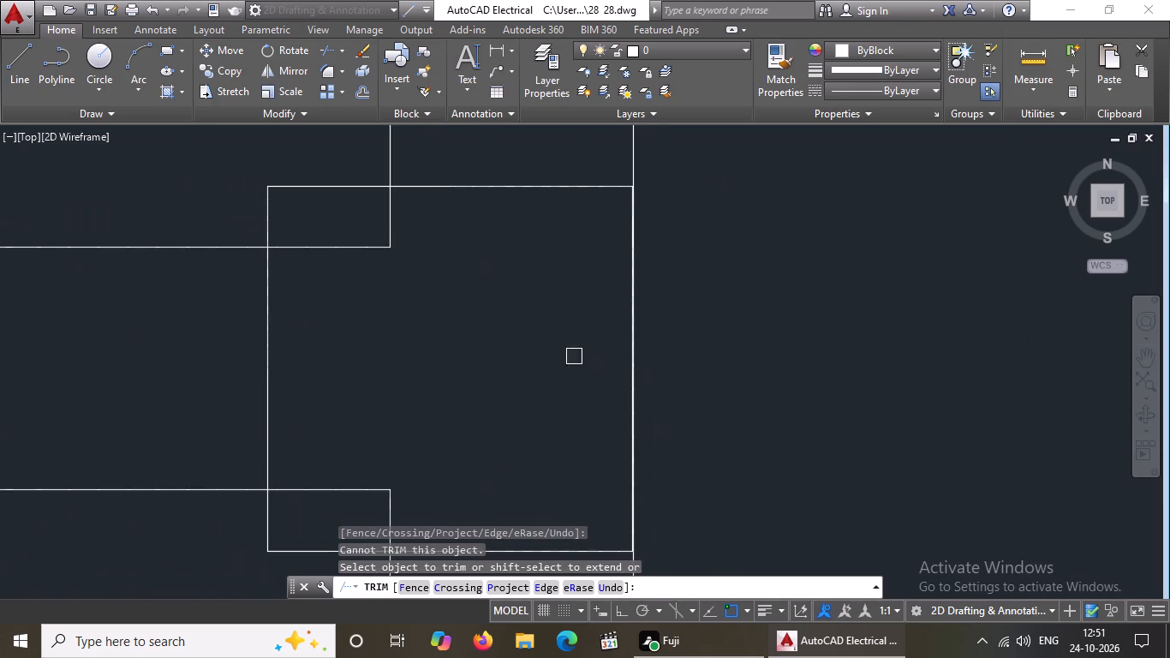
{"action": "left_click_drag", "start_coordinate": [393, 226], "coordinate": [389, 234]}
{"action": "left_click_drag", "start_coordinate": [349, 251], "coordinate": [351, 264]}
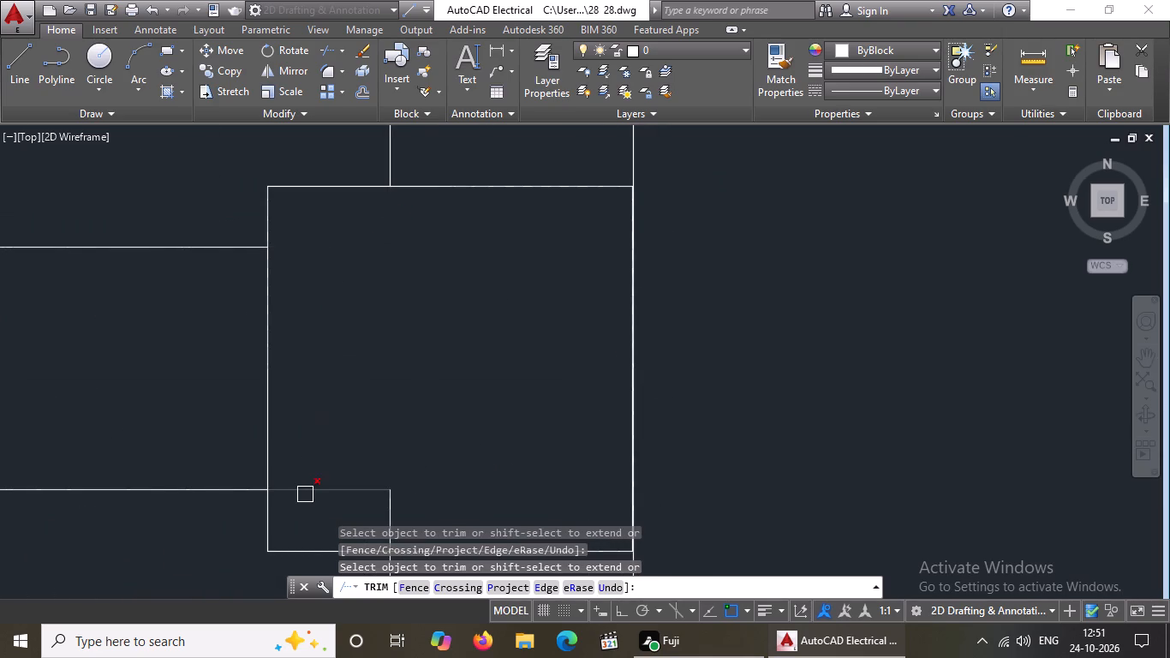
{"action": "left_click_drag", "start_coordinate": [307, 494], "coordinate": [319, 494]}
{"action": "left_click_drag", "start_coordinate": [386, 518], "coordinate": [401, 511]}
Trim the wall line ends inside the column square where the partition below the large right-hand room meets the long vertical partition.
{"action": "scroll", "coordinate": [475, 400], "scroll_direction": "down", "scroll_amount": 8}
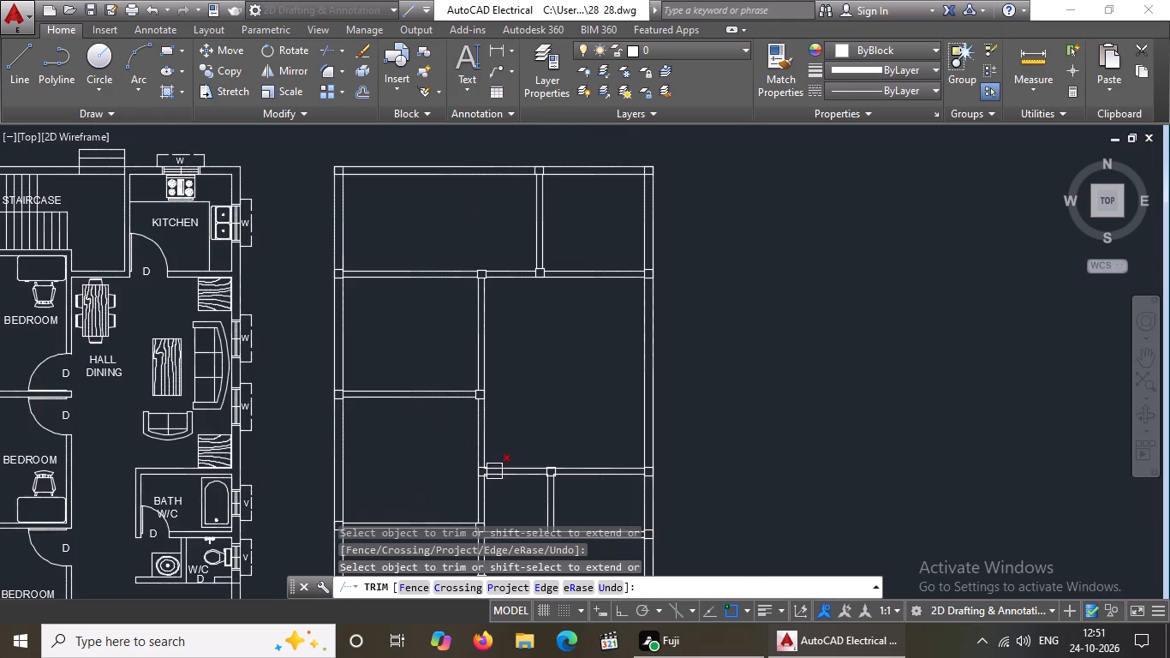
{"action": "scroll", "coordinate": [489, 489], "scroll_direction": "up", "scroll_amount": 3}
{"action": "scroll", "coordinate": [457, 415], "scroll_direction": "up", "scroll_amount": 4}
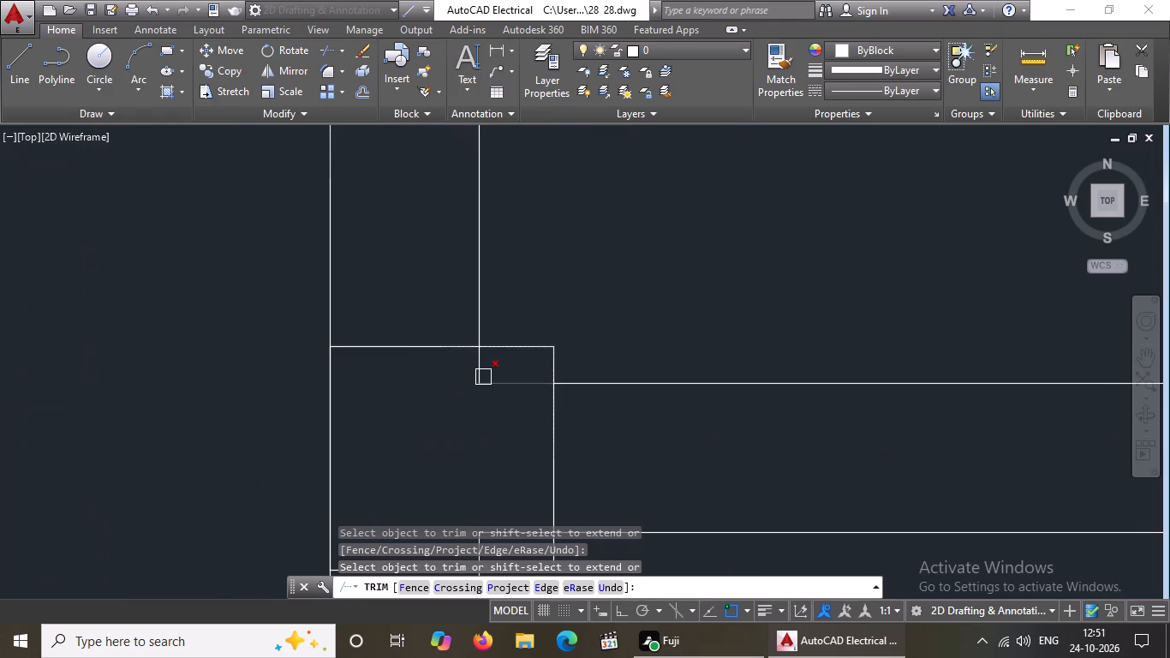
{"action": "left_click", "coordinate": [481, 362]}
{"action": "left_click", "coordinate": [495, 382]}
{"action": "scroll", "coordinate": [537, 360], "scroll_direction": "down", "scroll_amount": 4}
{"action": "scroll", "coordinate": [524, 389], "scroll_direction": "up", "scroll_amount": 3}
{"action": "left_click", "coordinate": [537, 398]}
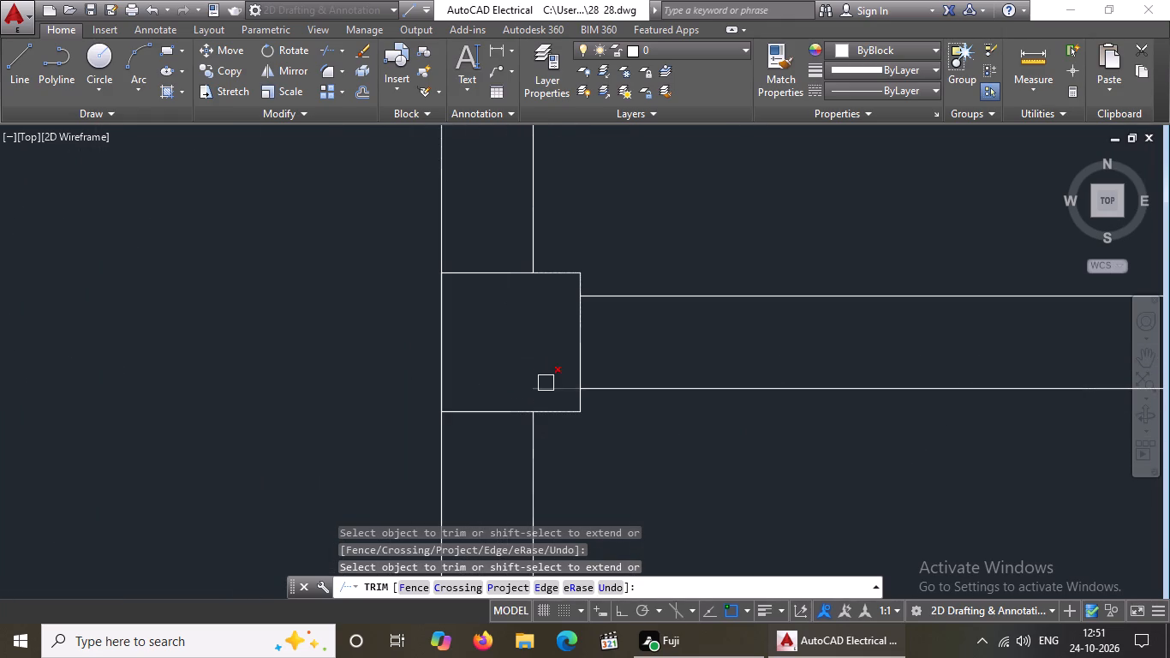
{"action": "left_click", "coordinate": [546, 383]}
Trim the wall lines inside the column square above the short vertical partition between the two small right-hand rooms.
{"action": "scroll", "coordinate": [560, 365], "scroll_direction": "up", "scroll_amount": 1}
{"action": "scroll", "coordinate": [560, 365], "scroll_direction": "down", "scroll_amount": 3}
{"action": "scroll", "coordinate": [703, 361], "scroll_direction": "down", "scroll_amount": 3}
{"action": "scroll", "coordinate": [836, 358], "scroll_direction": "up", "scroll_amount": 4}
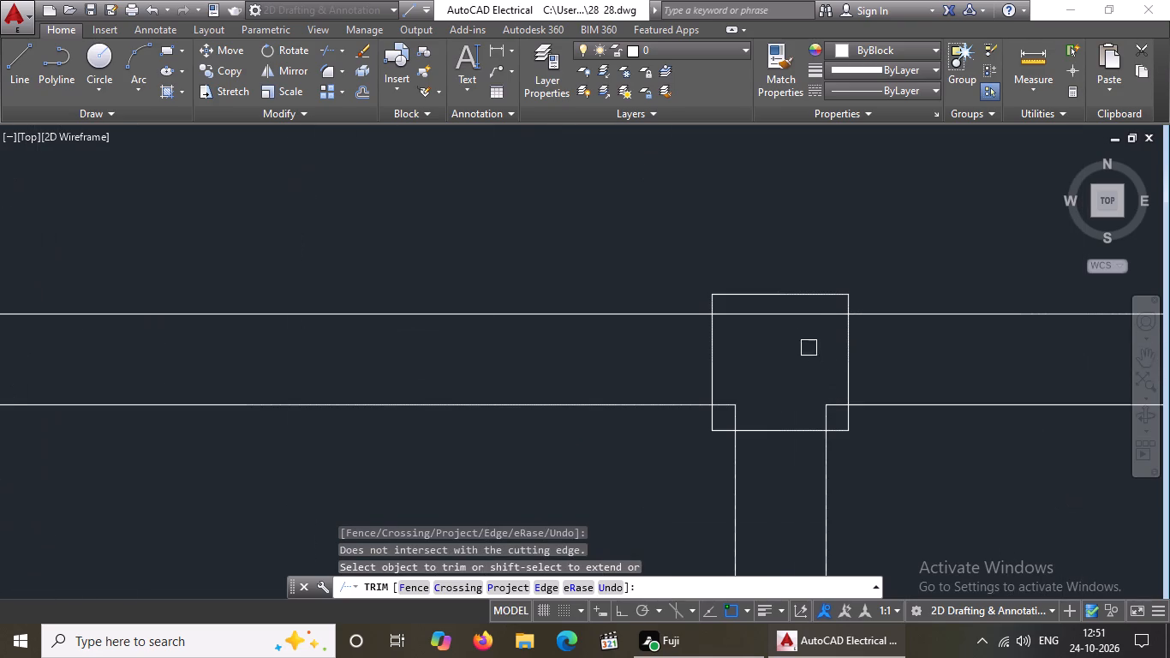
{"action": "left_click", "coordinate": [779, 314]}
{"action": "left_click", "coordinate": [727, 314]}
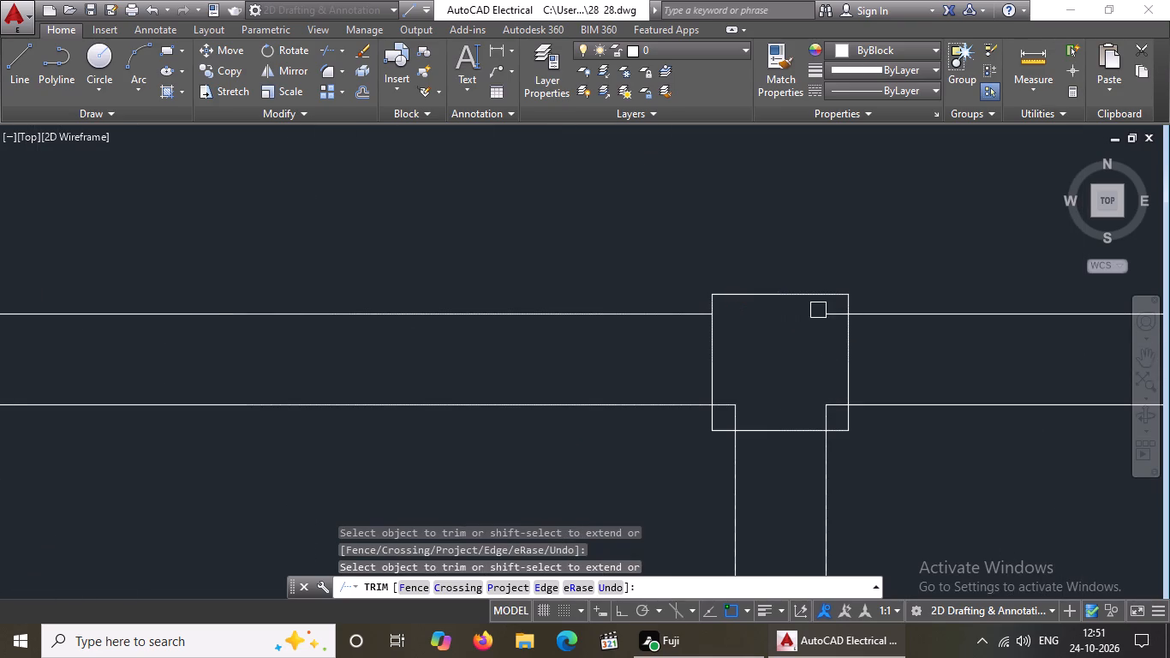
{"action": "left_click", "coordinate": [832, 318]}
{"action": "left_click", "coordinate": [727, 403]}
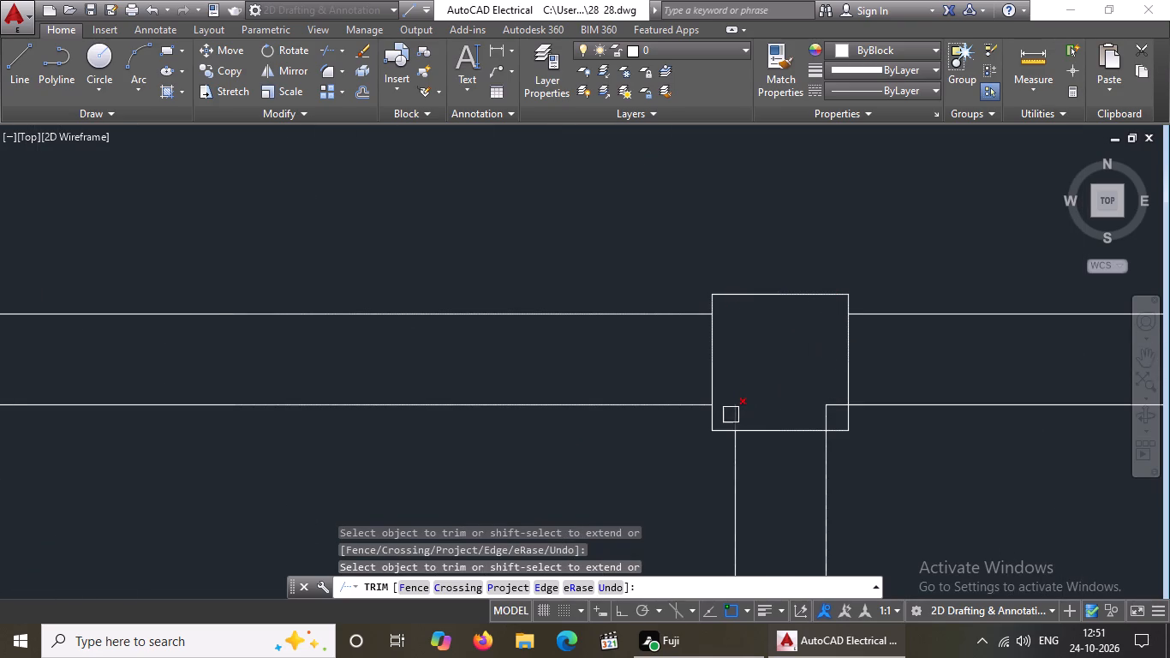
{"action": "left_click", "coordinate": [731, 414]}
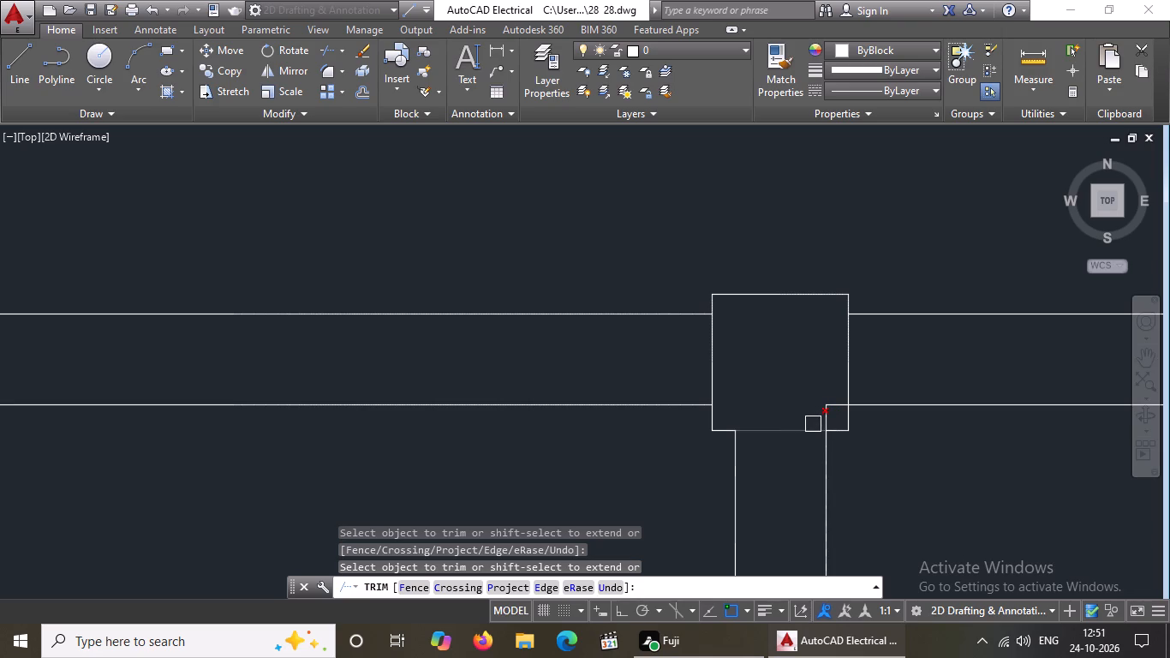
{"action": "left_click", "coordinate": [826, 417]}
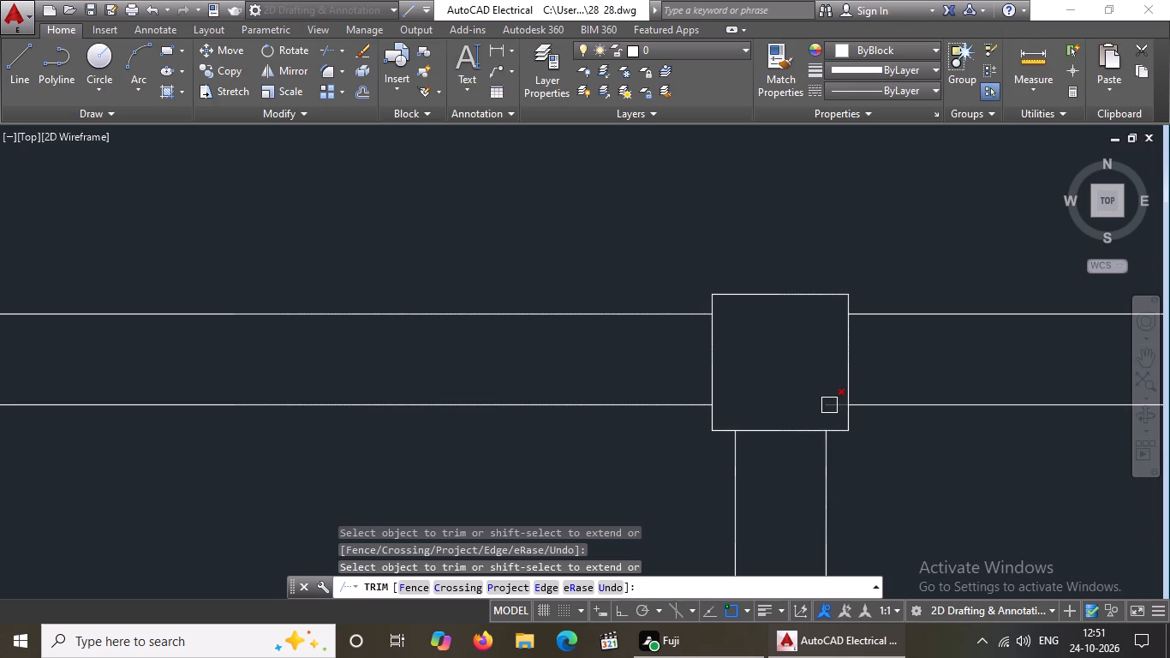
{"action": "left_click", "coordinate": [829, 406]}
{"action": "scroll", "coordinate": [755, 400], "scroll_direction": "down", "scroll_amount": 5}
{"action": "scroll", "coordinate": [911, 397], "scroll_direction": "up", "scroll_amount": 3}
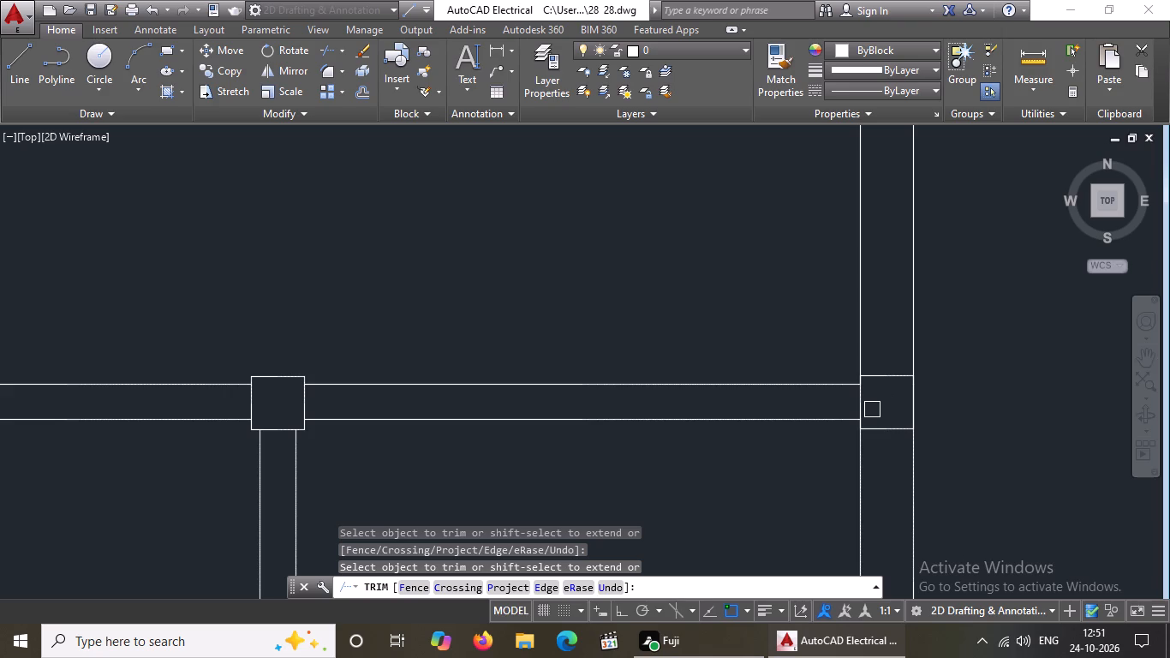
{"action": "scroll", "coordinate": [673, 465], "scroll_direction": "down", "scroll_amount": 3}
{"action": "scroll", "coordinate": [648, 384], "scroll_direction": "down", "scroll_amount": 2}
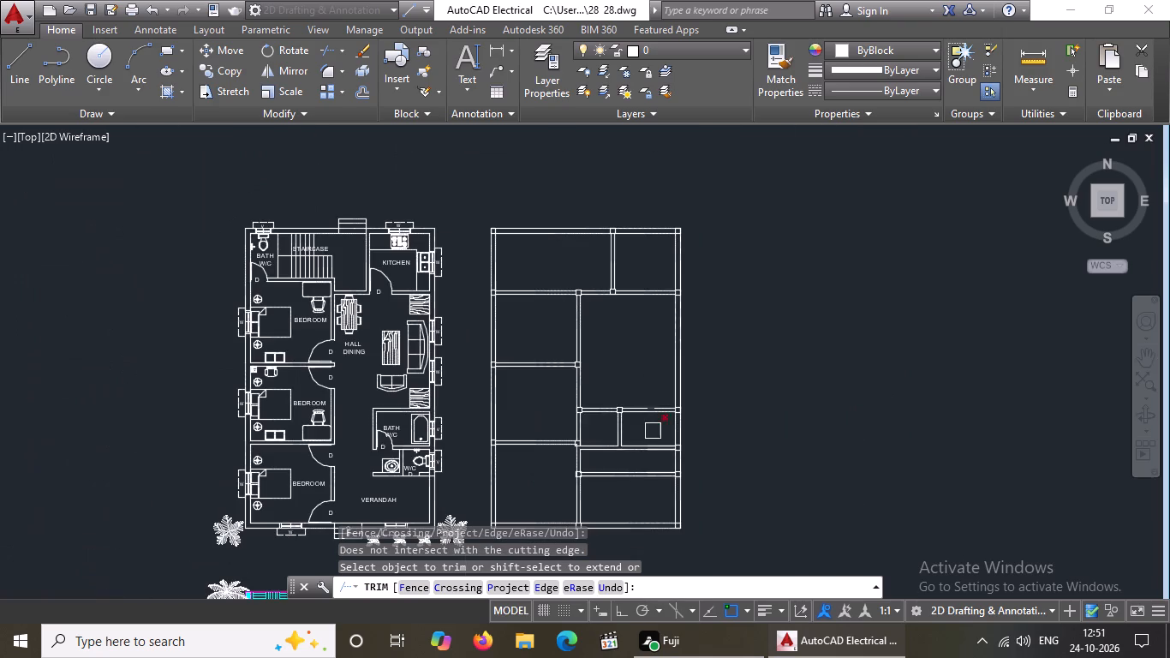
Trim the wall lines inside the column square where the lower left rooms' dividing partition meets the long vertical partition.
{"action": "scroll", "coordinate": [576, 470], "scroll_direction": "up", "scroll_amount": 2}
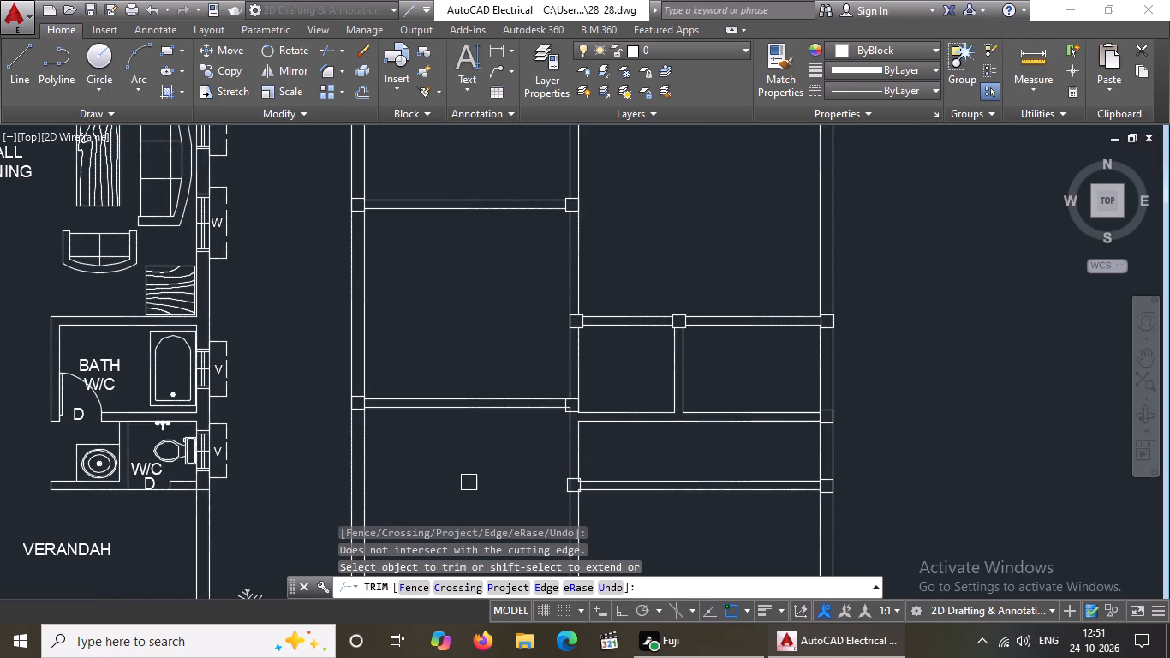
{"action": "scroll", "coordinate": [487, 476], "scroll_direction": "up", "scroll_amount": 1}
{"action": "scroll", "coordinate": [656, 517], "scroll_direction": "up", "scroll_amount": 3}
{"action": "scroll", "coordinate": [534, 357], "scroll_direction": "down", "scroll_amount": 3}
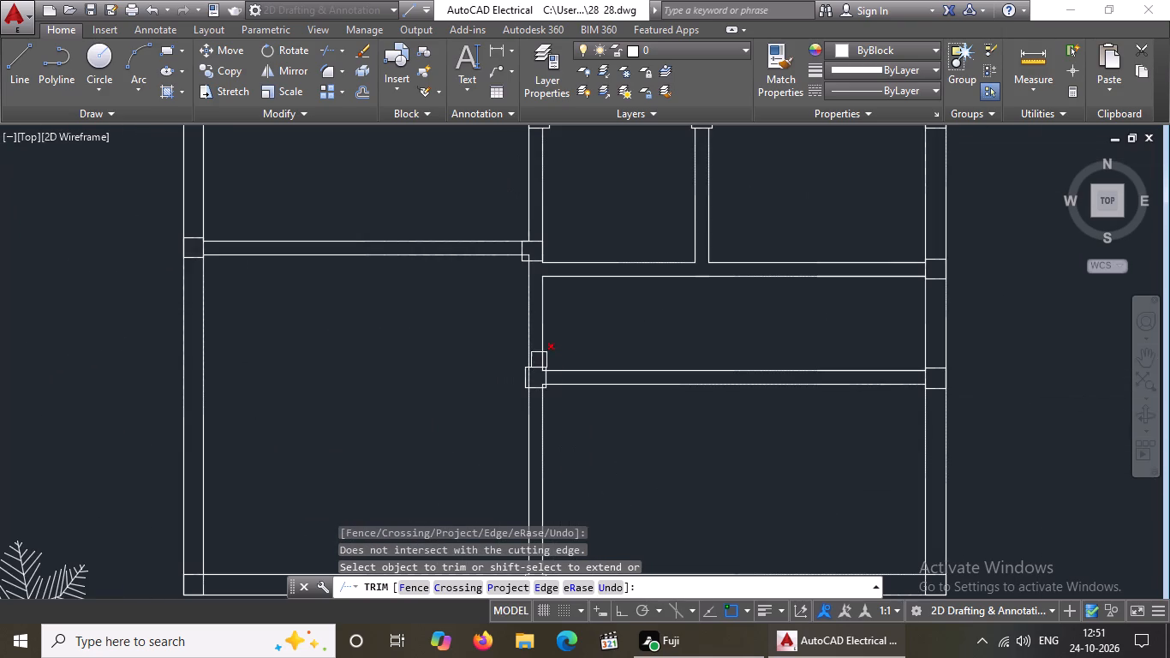
{"action": "scroll", "coordinate": [530, 253], "scroll_direction": "up", "scroll_amount": 5}
{"action": "left_click_drag", "start_coordinate": [457, 270], "coordinate": [465, 278]}
{"action": "left_click", "coordinate": [504, 312]}
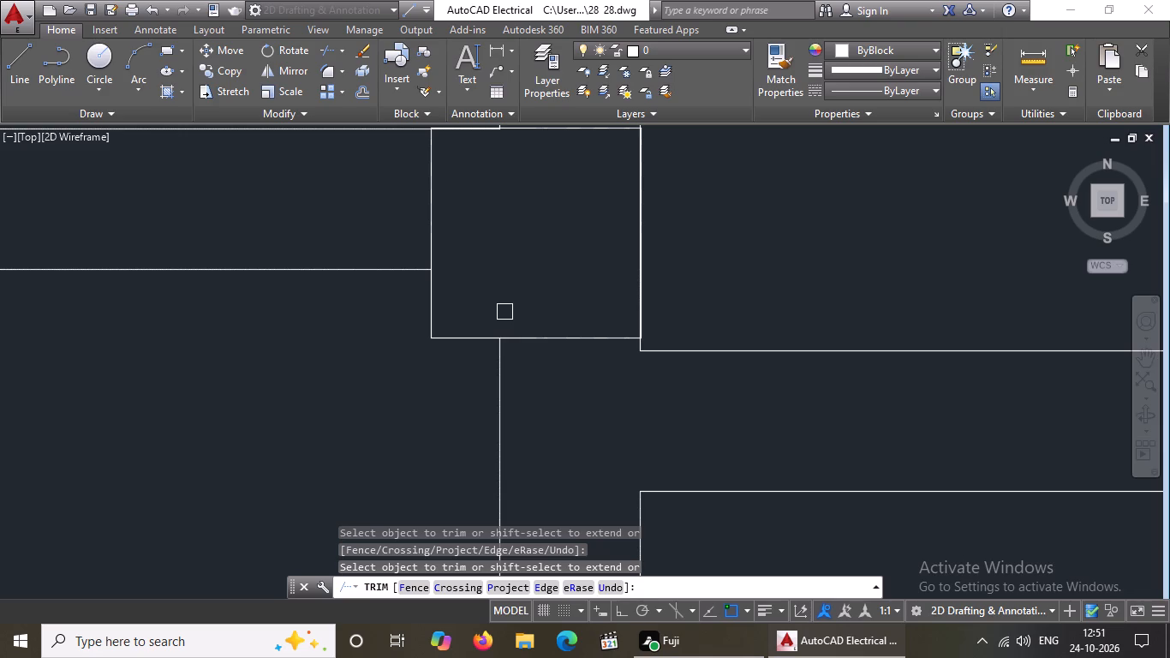
Trim the wall line ends inside the column square where the lowest right-hand partition meets the long vertical partition, and finish trimming.
{"action": "scroll", "coordinate": [594, 350], "scroll_direction": "down", "scroll_amount": 5}
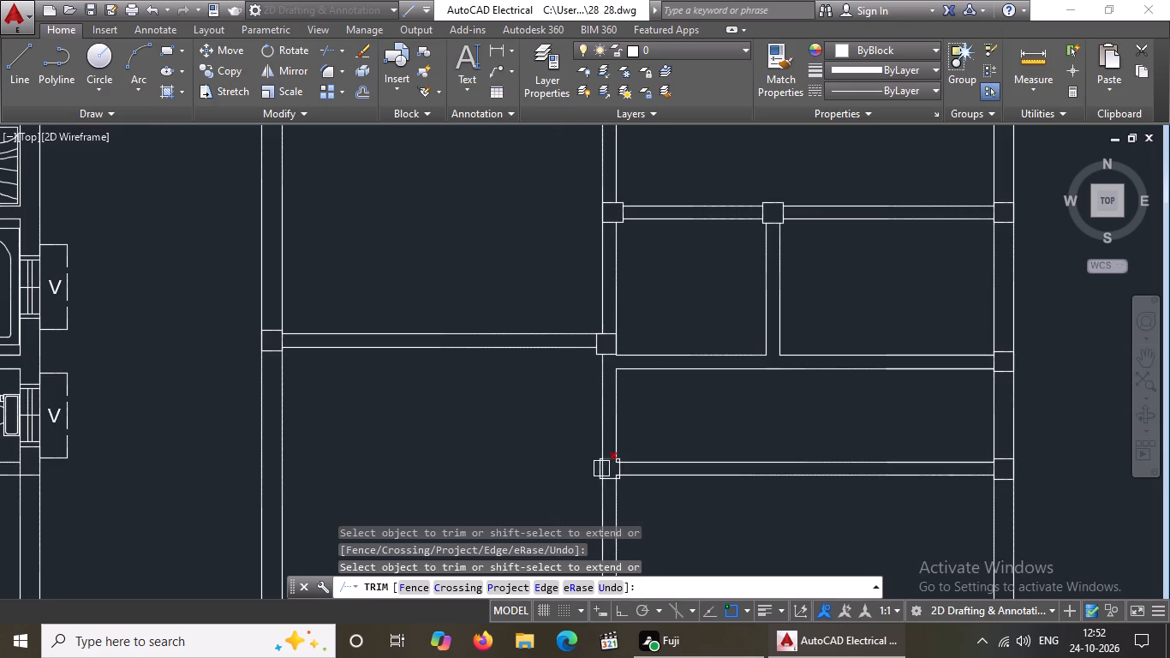
{"action": "scroll", "coordinate": [601, 495], "scroll_direction": "up", "scroll_amount": 3}
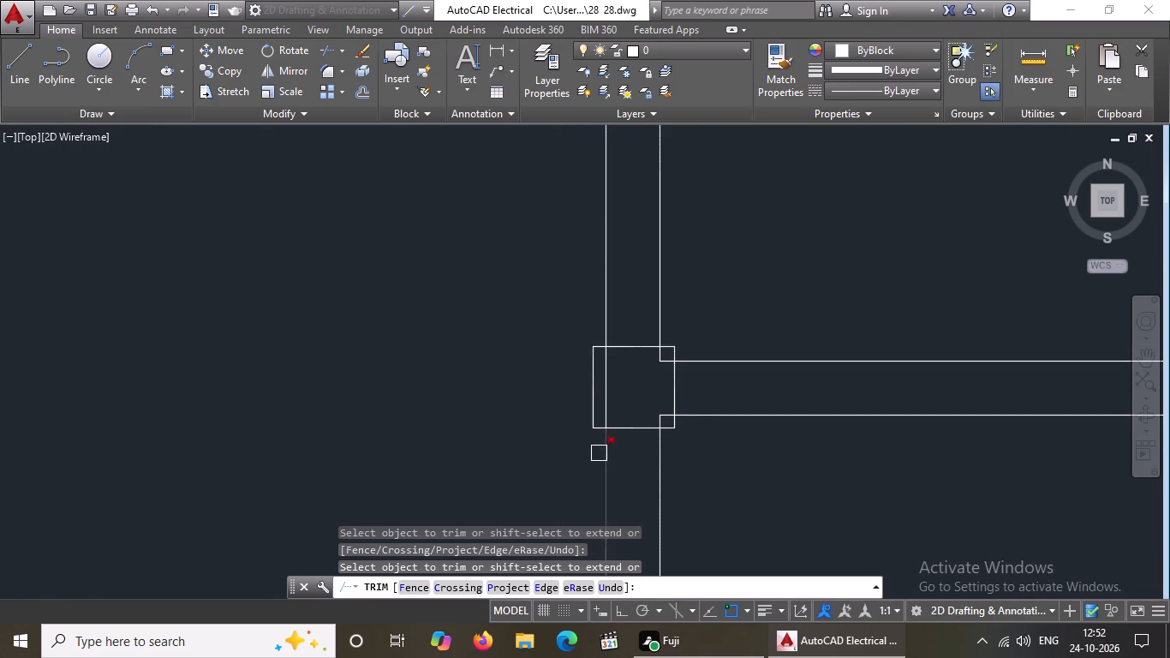
{"action": "scroll", "coordinate": [597, 458], "scroll_direction": "up", "scroll_amount": 1}
{"action": "left_click", "coordinate": [612, 393]}
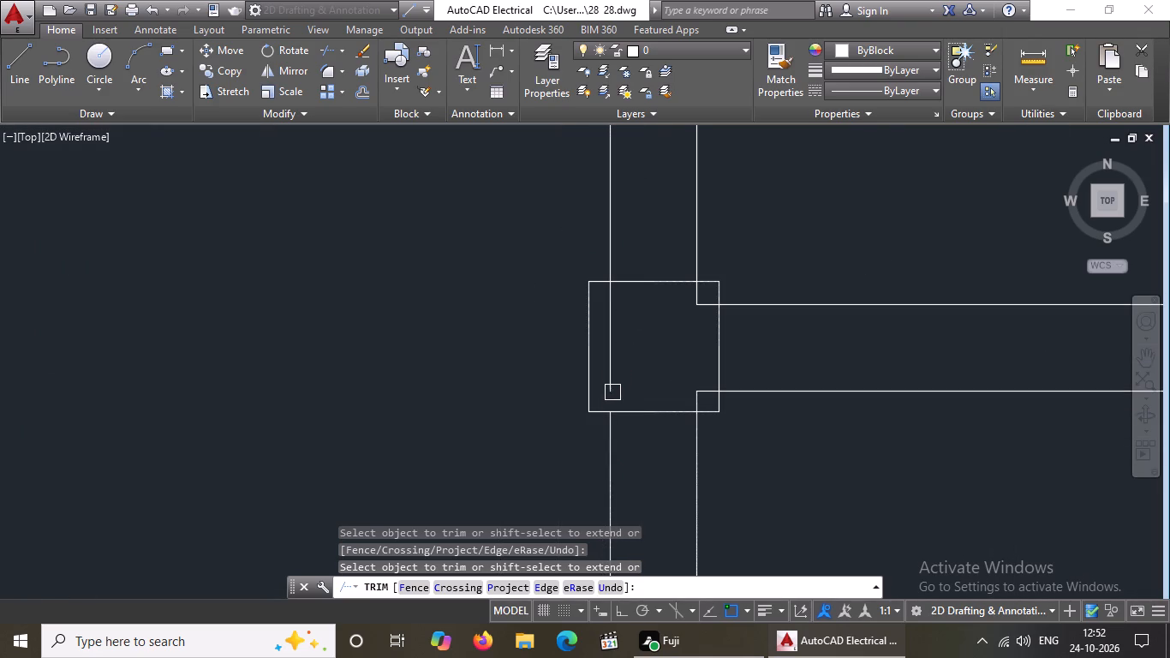
{"action": "left_click", "coordinate": [612, 374]}
{"action": "left_click", "coordinate": [605, 297]}
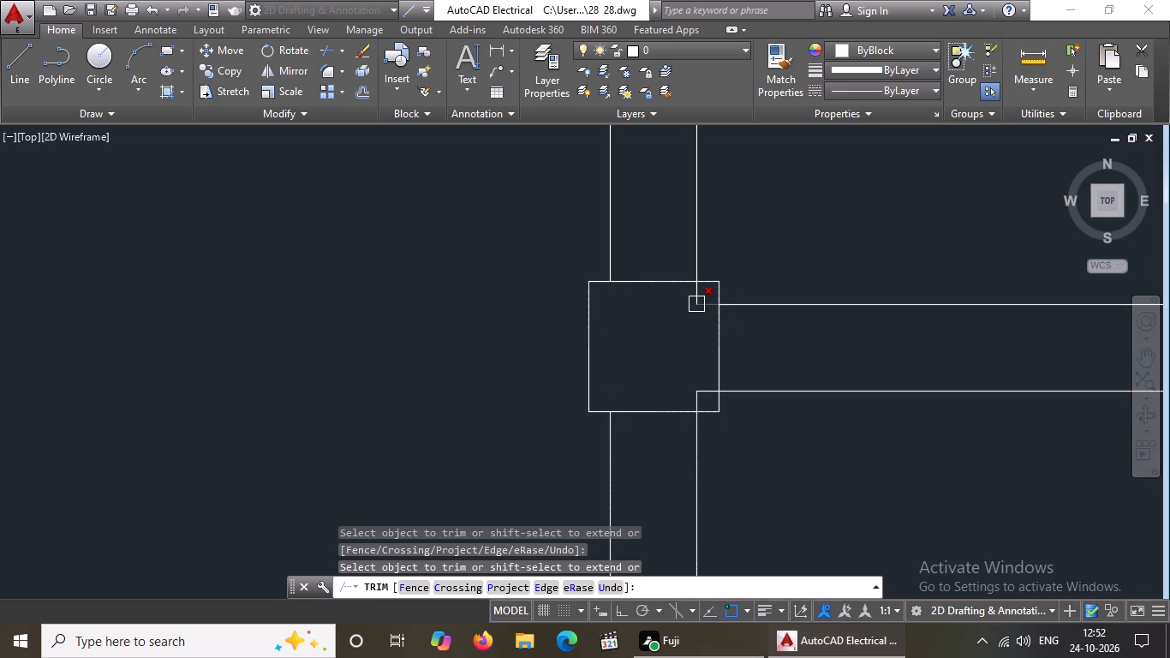
{"action": "left_click", "coordinate": [696, 303]}
{"action": "left_click", "coordinate": [697, 301]}
{"action": "left_click", "coordinate": [695, 400]}
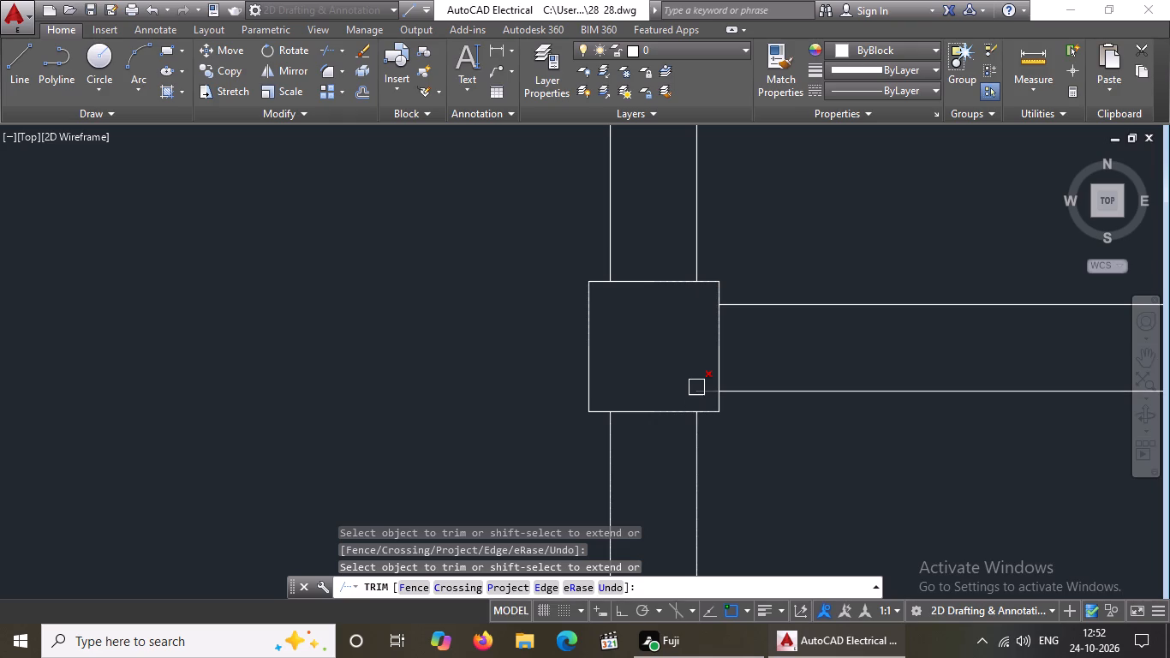
{"action": "left_click", "coordinate": [697, 387]}
{"action": "scroll", "coordinate": [698, 378], "scroll_direction": "down", "scroll_amount": 7}
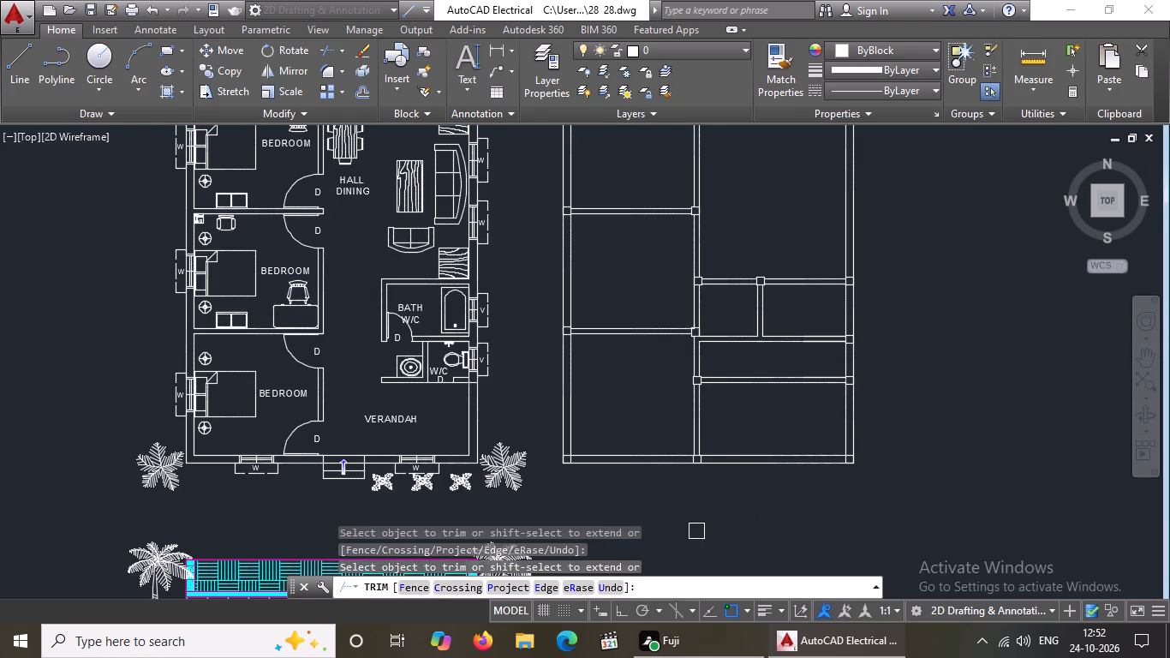
{"action": "scroll", "coordinate": [720, 452], "scroll_direction": "up", "scroll_amount": 2}
{"action": "scroll", "coordinate": [834, 474], "scroll_direction": "down", "scroll_amount": 3}
{"action": "scroll", "coordinate": [910, 415], "scroll_direction": "up", "scroll_amount": 2}
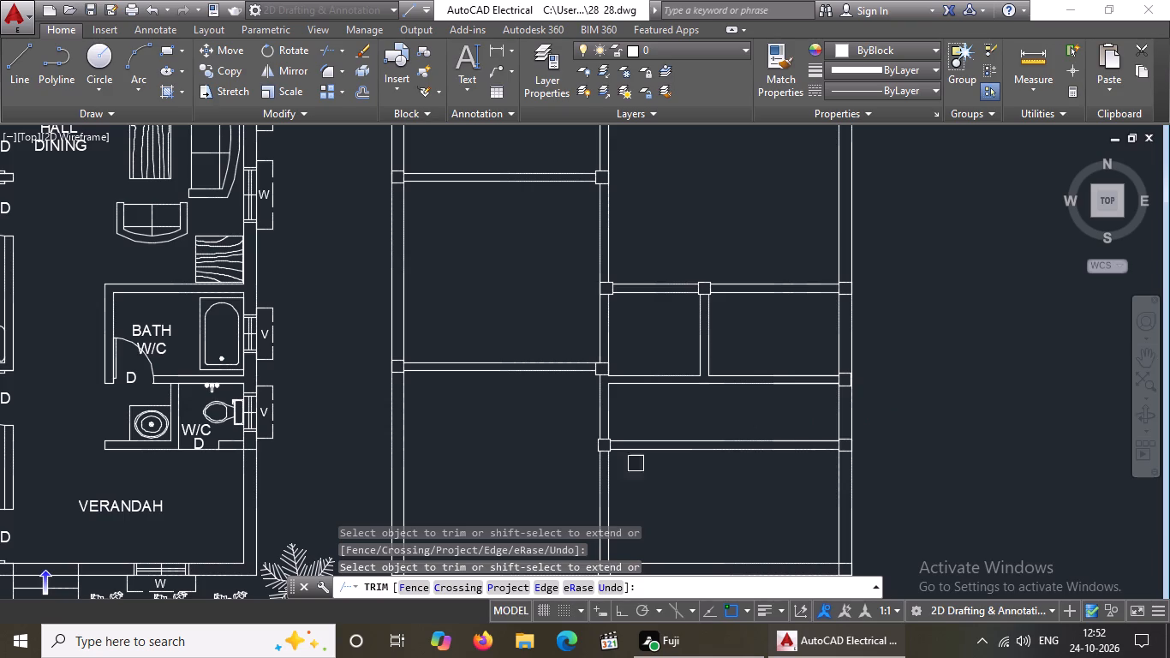
{"action": "scroll", "coordinate": [630, 518], "scroll_direction": "up", "scroll_amount": 1}
{"action": "scroll", "coordinate": [654, 457], "scroll_direction": "down", "scroll_amount": 2}
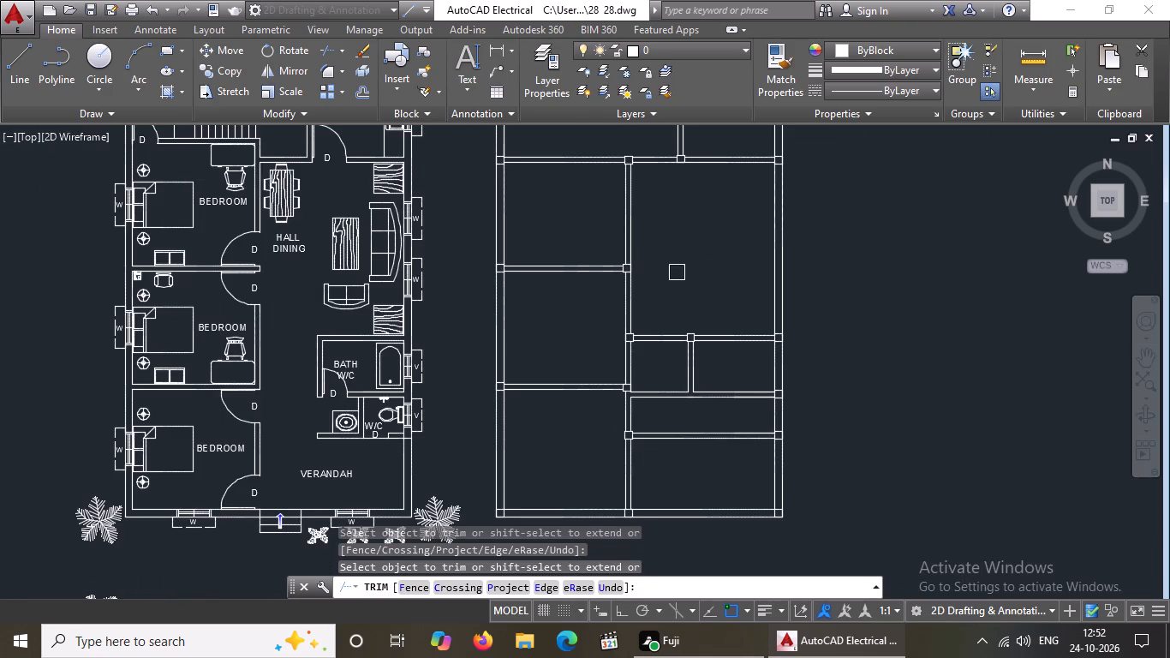
{"action": "key", "text": "Escape"}
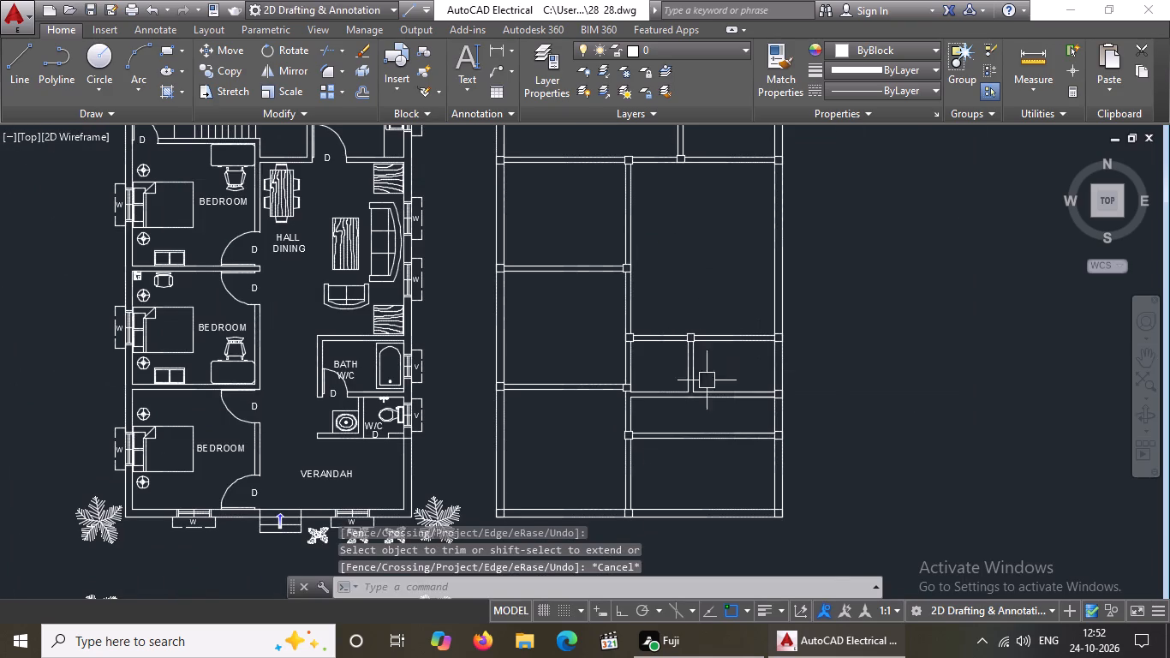
Select the column square and its short overlapping side segment where the lower left rooms' dividing partition meets the long vertical partition.
{"action": "scroll", "coordinate": [693, 389], "scroll_direction": "up", "scroll_amount": 2}
{"action": "scroll", "coordinate": [520, 399], "scroll_direction": "up", "scroll_amount": 3}
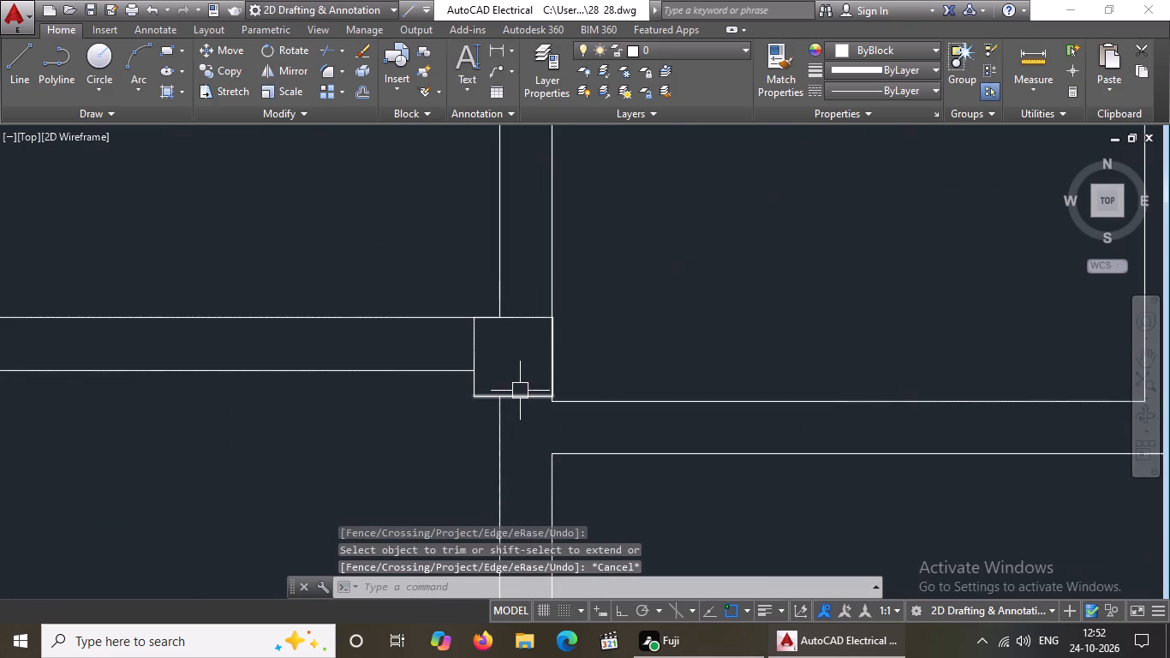
{"action": "scroll", "coordinate": [527, 381], "scroll_direction": "down", "scroll_amount": 4}
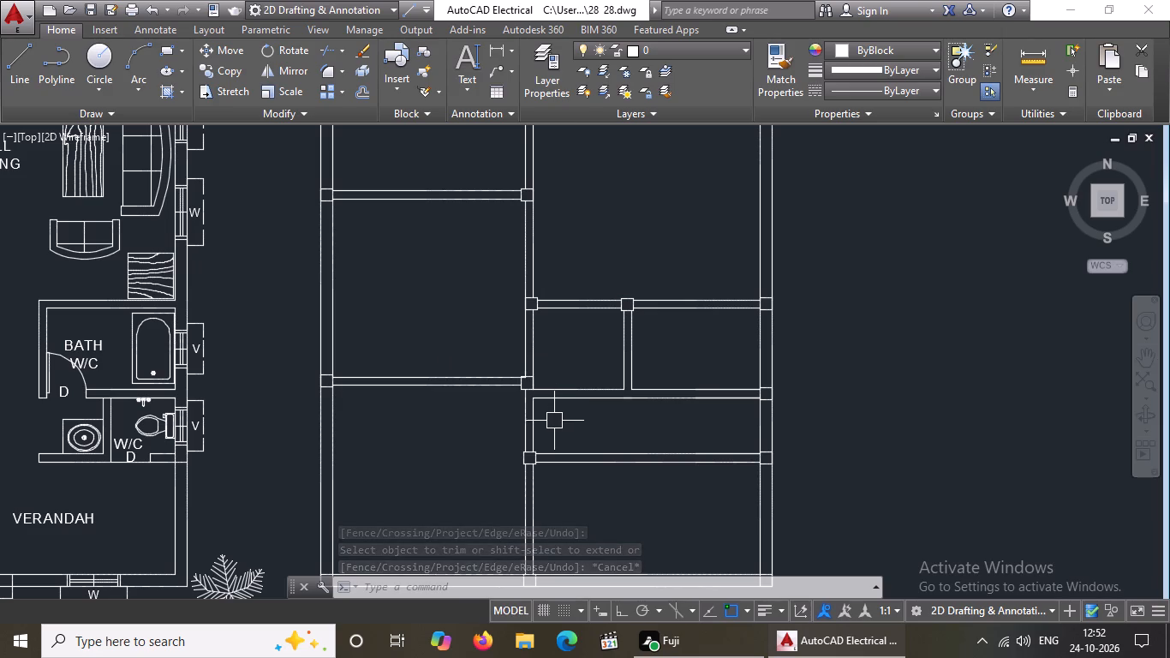
{"action": "scroll", "coordinate": [546, 448], "scroll_direction": "up", "scroll_amount": 1}
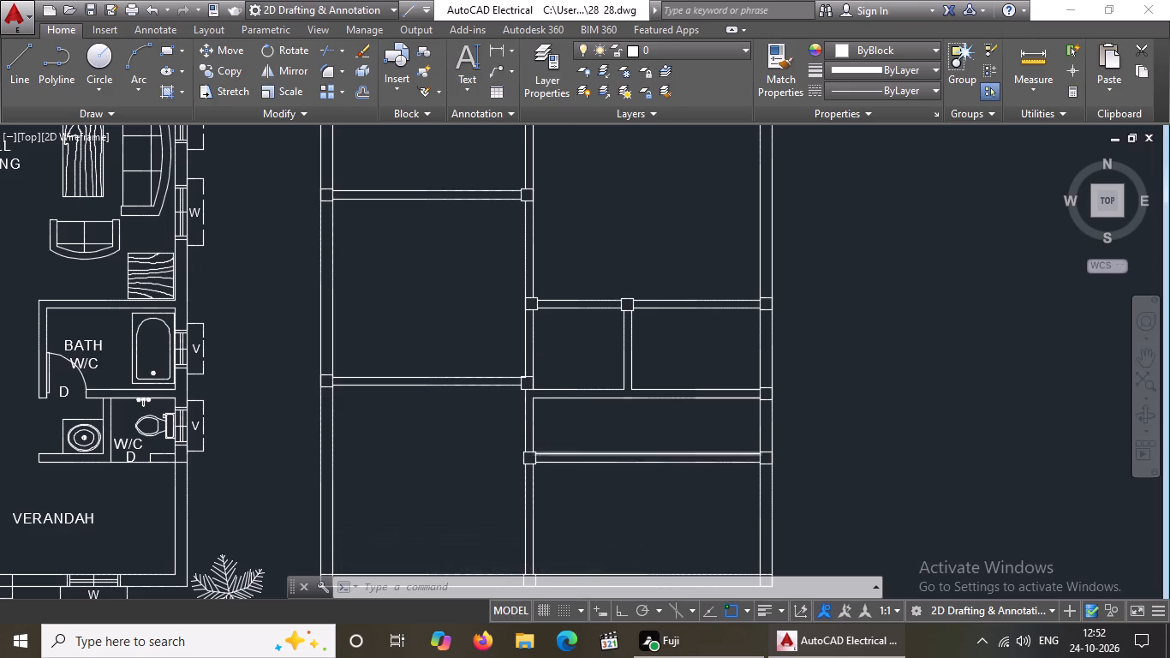
{"action": "scroll", "coordinate": [546, 448], "scroll_direction": "up", "scroll_amount": 1}
{"action": "scroll", "coordinate": [582, 460], "scroll_direction": "down", "scroll_amount": 3}
{"action": "scroll", "coordinate": [597, 437], "scroll_direction": "up", "scroll_amount": 2}
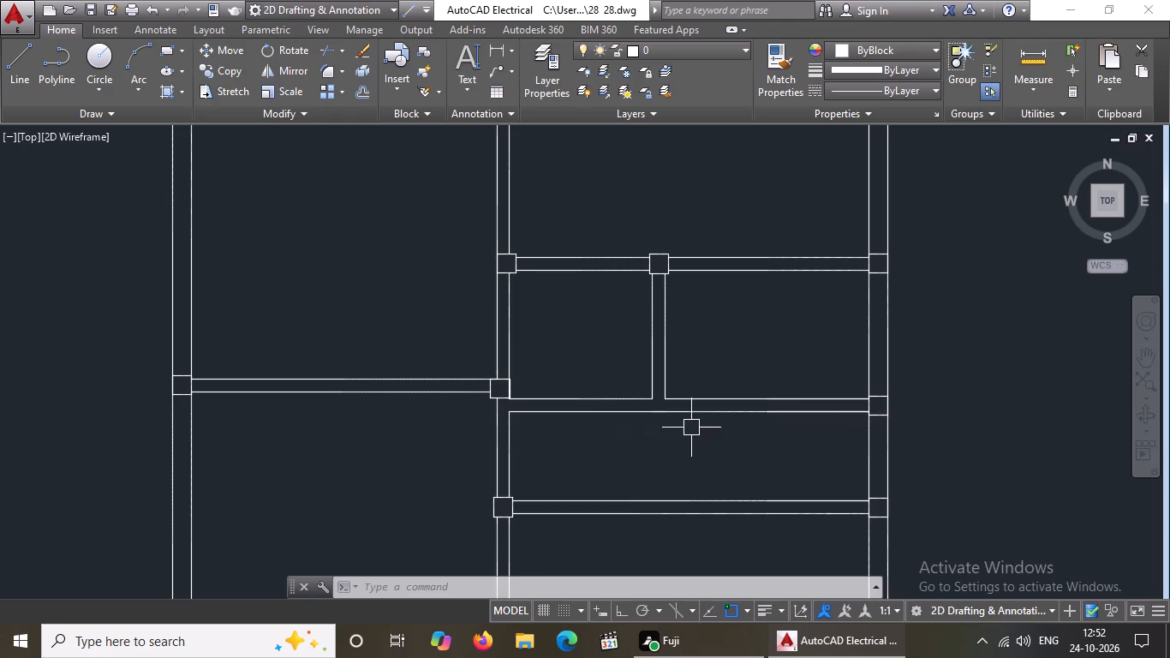
{"action": "scroll", "coordinate": [699, 413], "scroll_direction": "down", "scroll_amount": 2}
{"action": "middle_click", "coordinate": [654, 406]}
{"action": "middle_click_drag", "start_coordinate": [654, 406], "coordinate": [626, 427]}
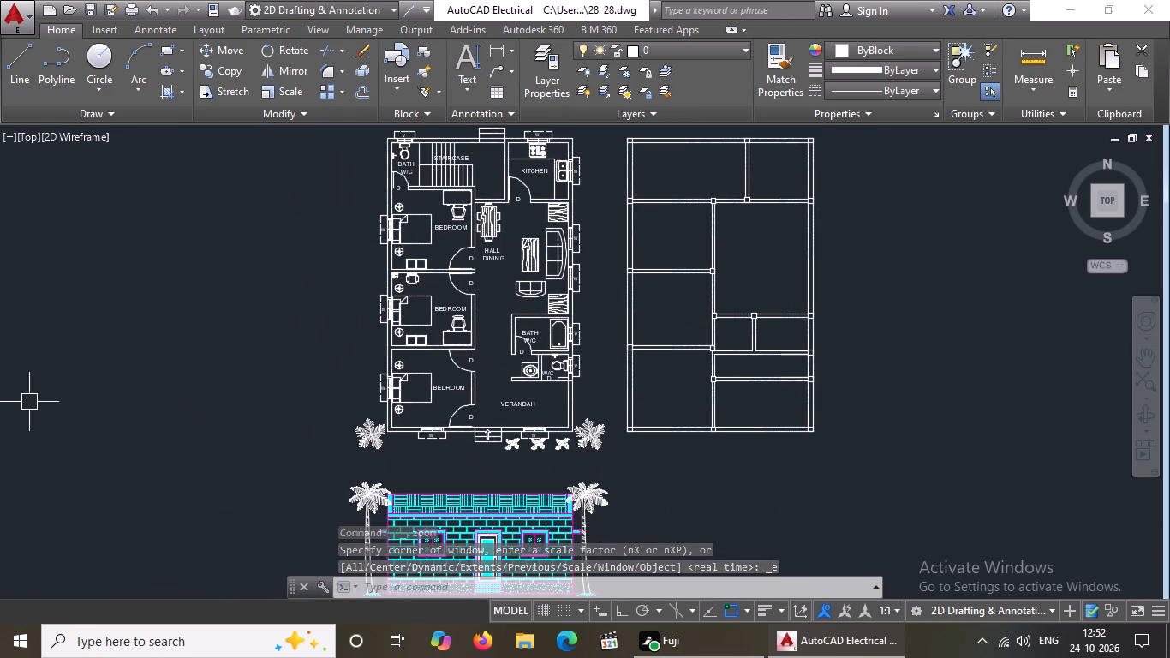
{"action": "scroll", "coordinate": [769, 338], "scroll_direction": "up", "scroll_amount": 3}
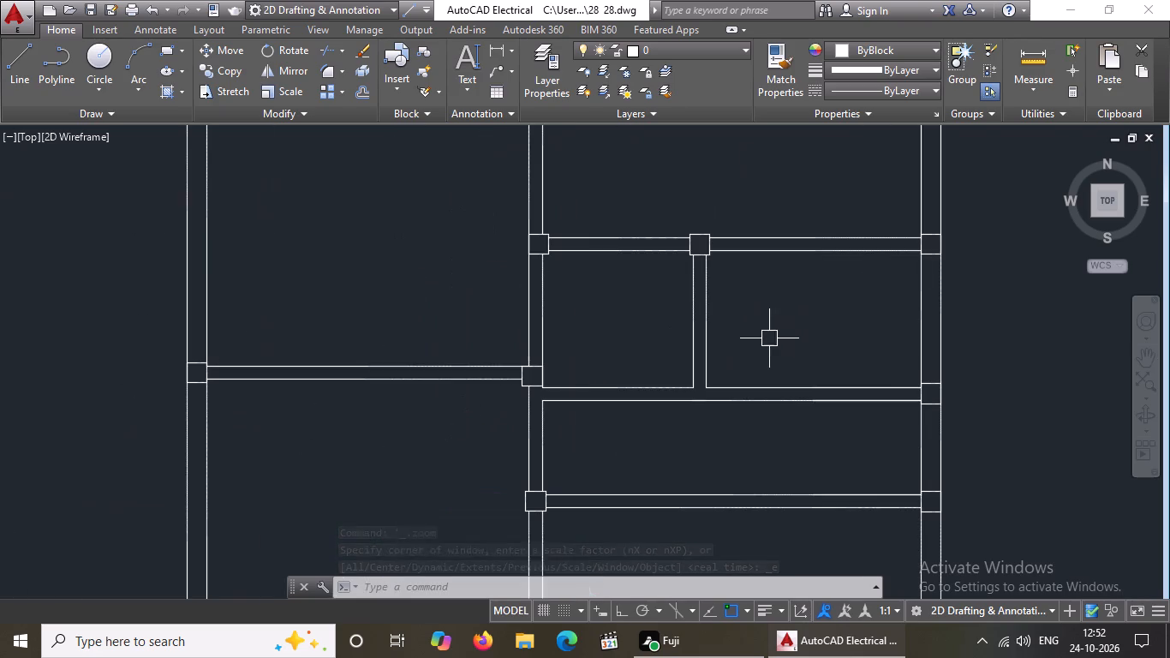
{"action": "scroll", "coordinate": [516, 362], "scroll_direction": "up", "scroll_amount": 3}
{"action": "left_click", "coordinate": [495, 362]}
{"action": "left_click", "coordinate": [665, 485]}
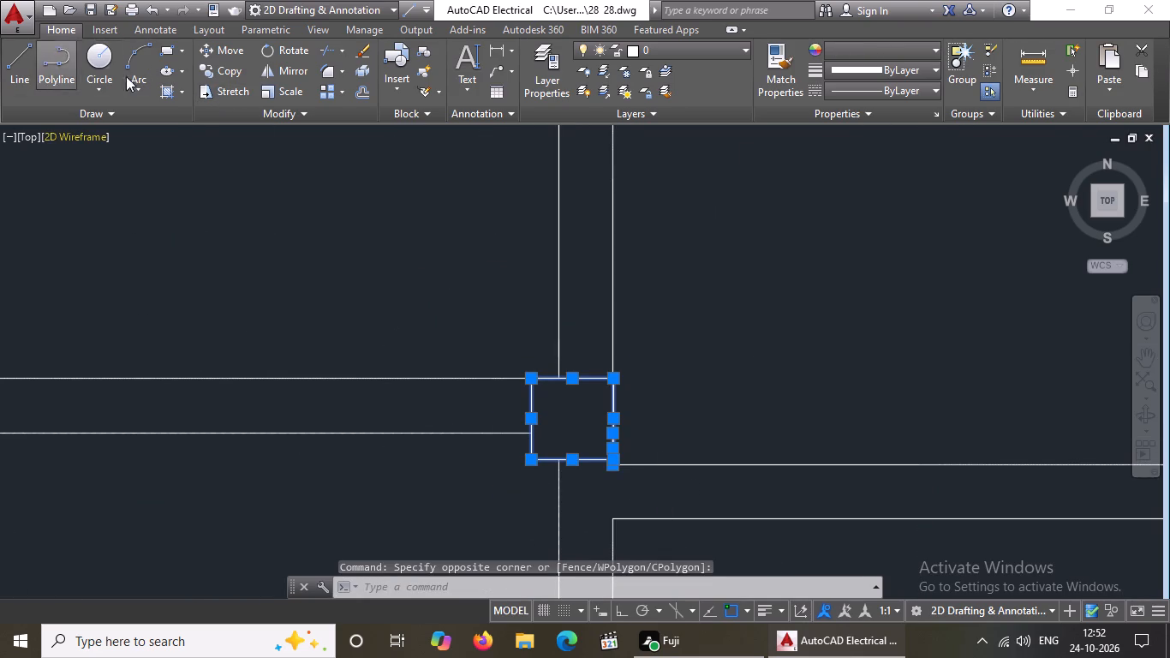
Examine the column squares at the wall plan's corners and partition junctions for leftover wall lines and correct placement.
{"action": "scroll", "coordinate": [436, 263], "scroll_direction": "down", "scroll_amount": 5}
{"action": "middle_click_drag", "start_coordinate": [494, 323], "coordinate": [503, 358]}
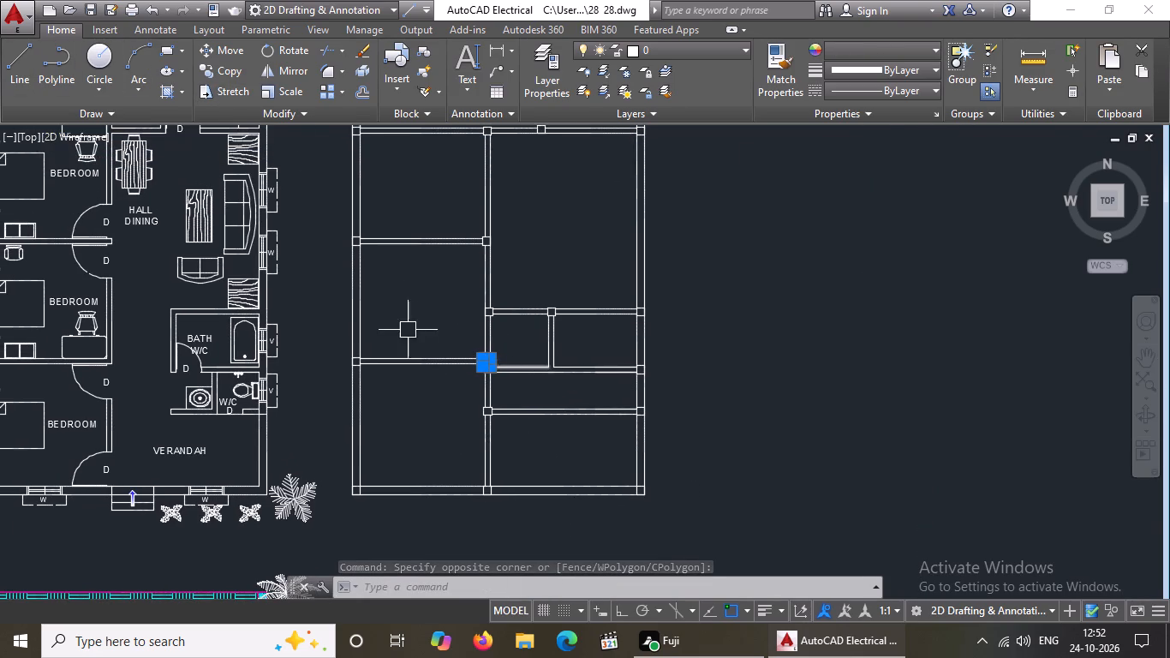
{"action": "scroll", "coordinate": [397, 182], "scroll_direction": "up", "scroll_amount": 2}
{"action": "scroll", "coordinate": [447, 225], "scroll_direction": "down", "scroll_amount": 1}
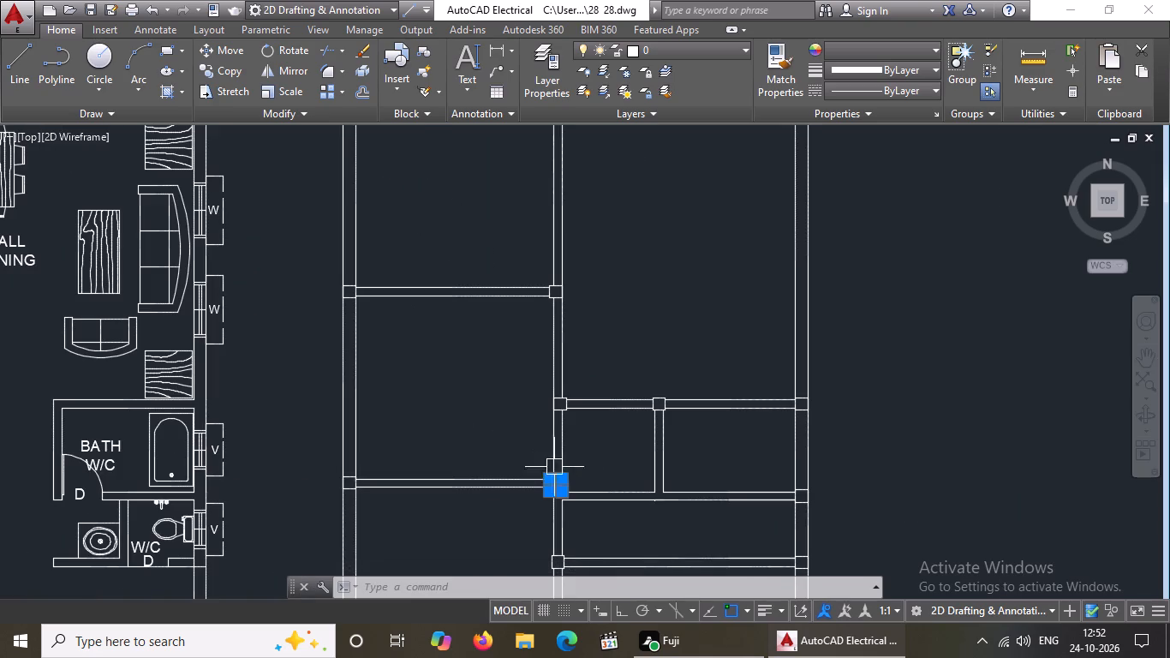
{"action": "scroll", "coordinate": [566, 516], "scroll_direction": "up", "scroll_amount": 2}
{"action": "scroll", "coordinate": [654, 457], "scroll_direction": "down", "scroll_amount": 2}
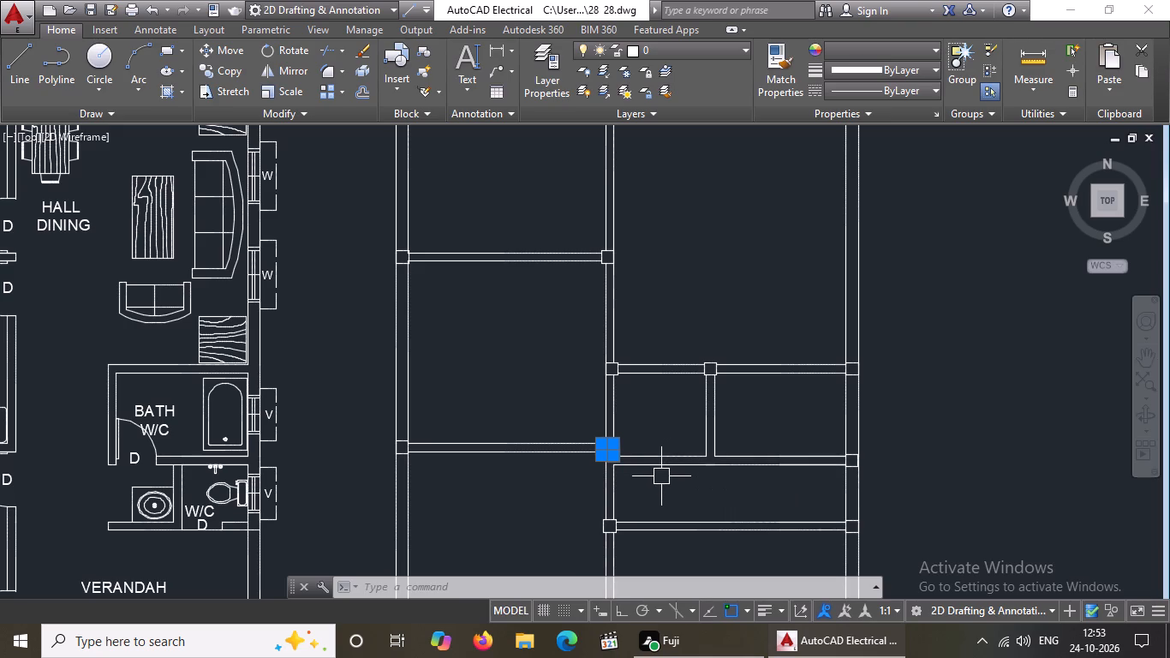
{"action": "scroll", "coordinate": [672, 470], "scroll_direction": "down", "scroll_amount": 3}
{"action": "scroll", "coordinate": [681, 500], "scroll_direction": "up", "scroll_amount": 3}
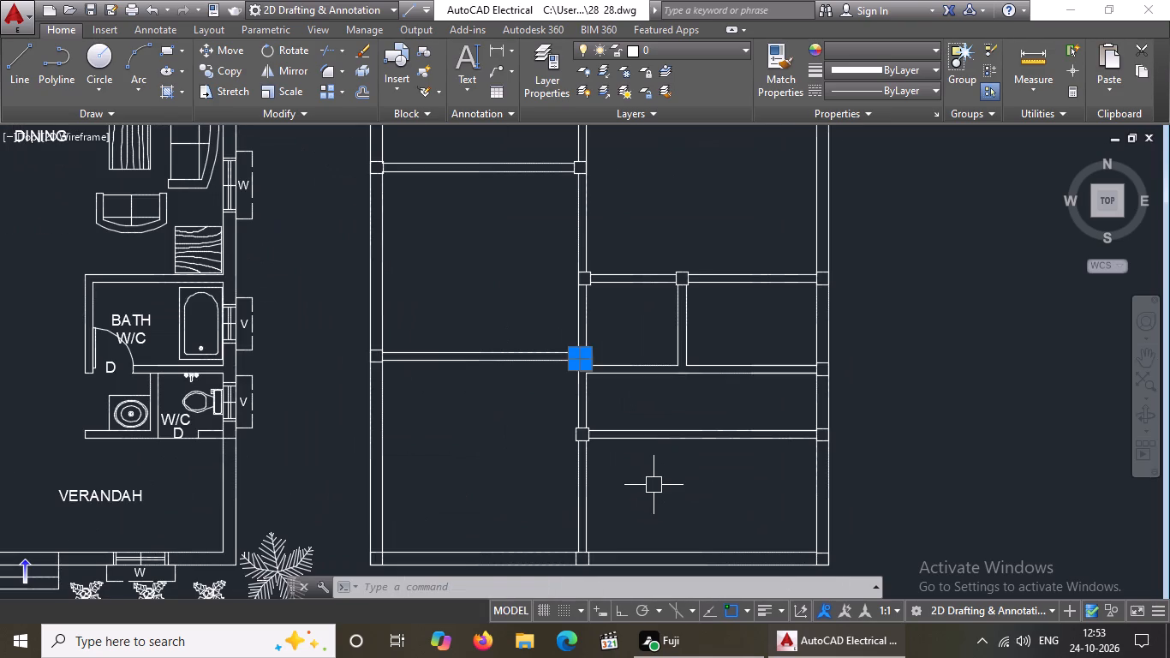
{"action": "scroll", "coordinate": [658, 483], "scroll_direction": "down", "scroll_amount": 2}
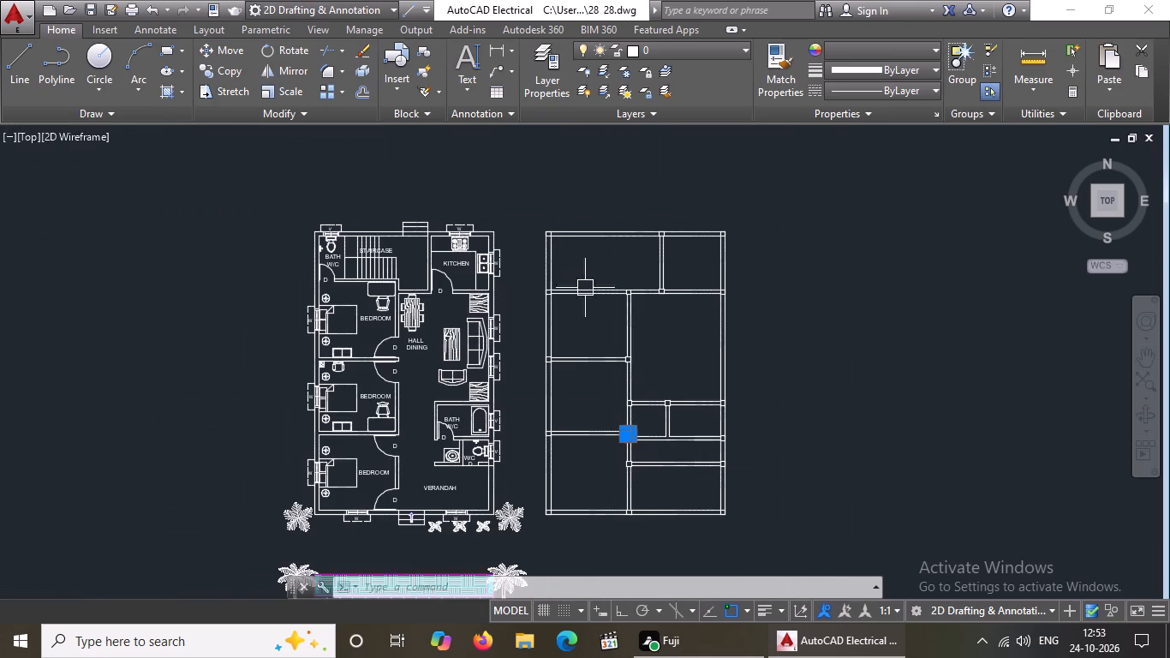
{"action": "scroll", "coordinate": [634, 290], "scroll_direction": "up", "scroll_amount": 2}
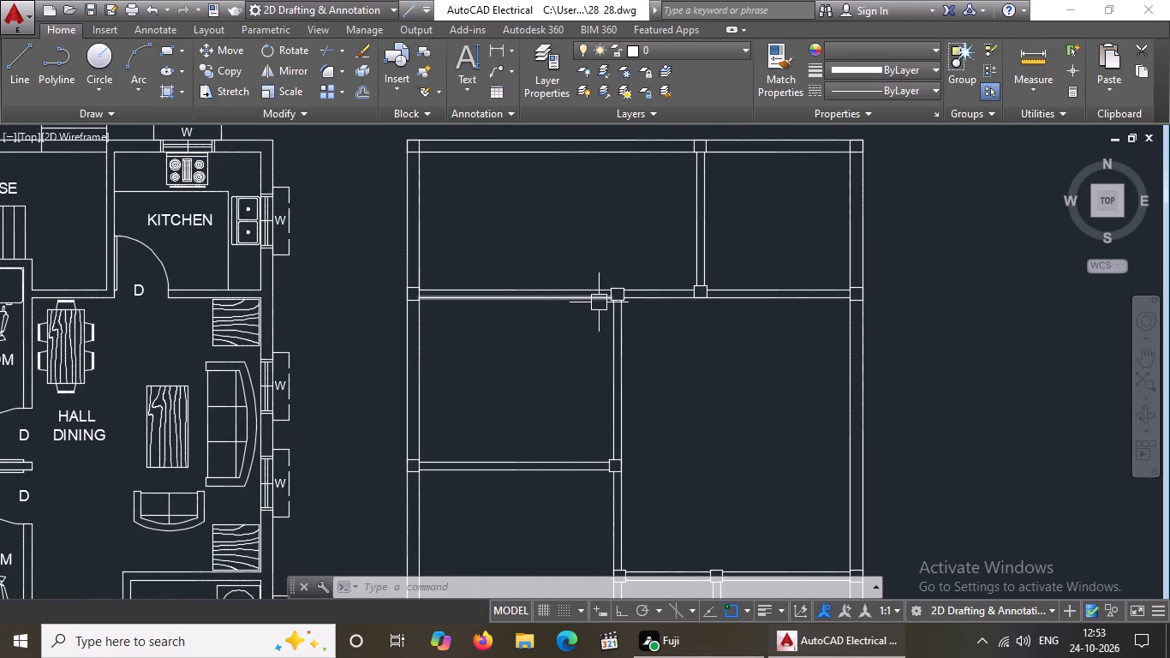
{"action": "middle_click_drag", "start_coordinate": [504, 329], "coordinate": [504, 398]}
{"action": "scroll", "coordinate": [417, 184], "scroll_direction": "up", "scroll_amount": 2}
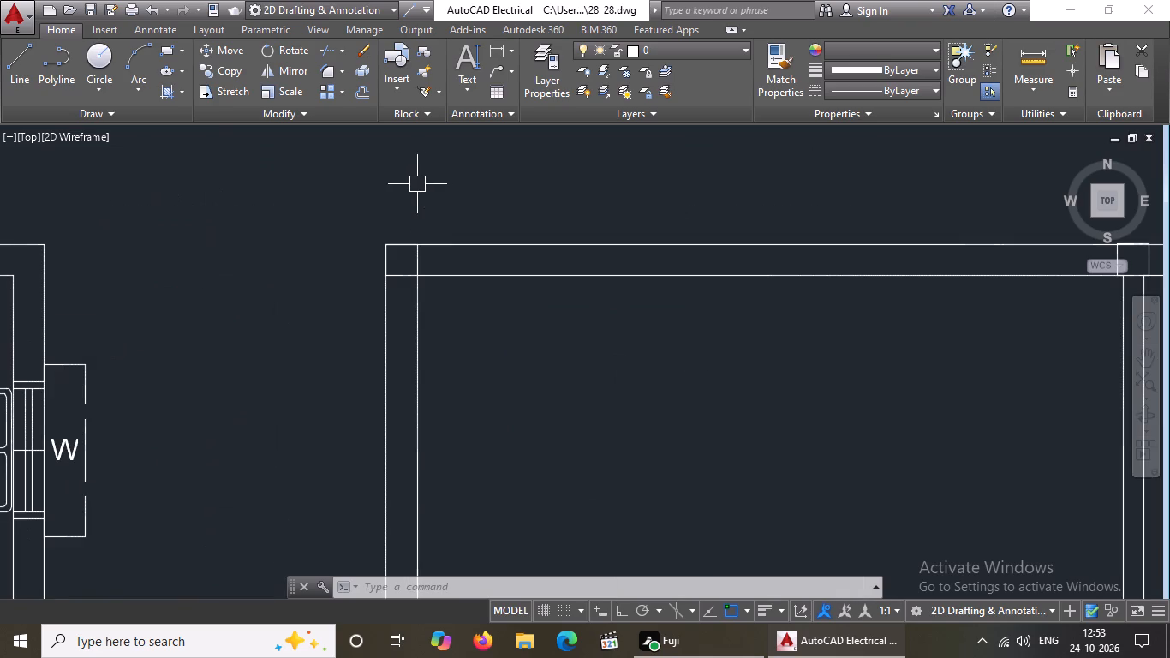
{"action": "scroll", "coordinate": [480, 287], "scroll_direction": "down", "scroll_amount": 2}
{"action": "scroll", "coordinate": [742, 278], "scroll_direction": "up", "scroll_amount": 3}
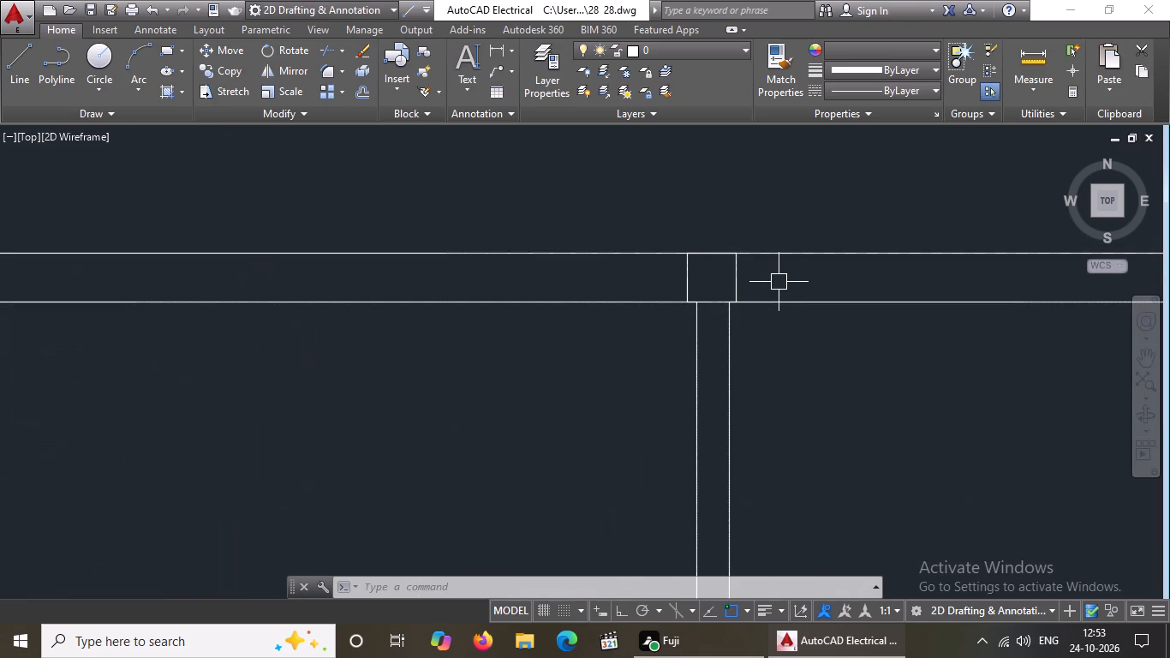
{"action": "scroll", "coordinate": [758, 278], "scroll_direction": "down", "scroll_amount": 3}
{"action": "scroll", "coordinate": [924, 276], "scroll_direction": "up", "scroll_amount": 3}
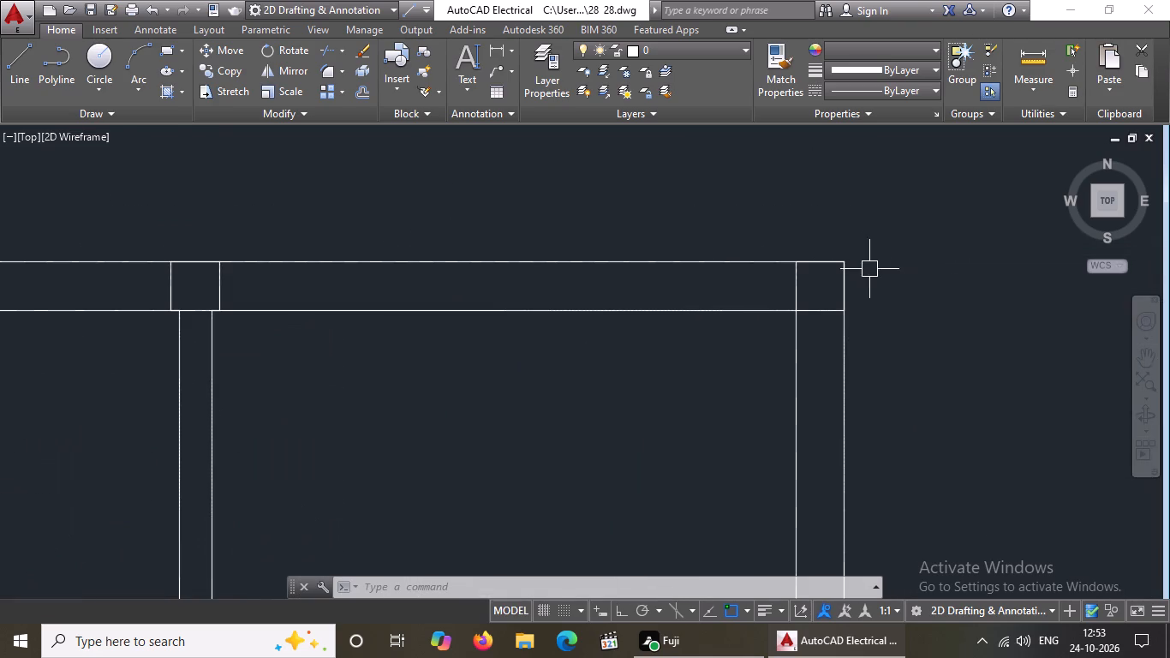
{"action": "scroll", "coordinate": [861, 254], "scroll_direction": "down", "scroll_amount": 5}
{"action": "scroll", "coordinate": [788, 343], "scroll_direction": "up", "scroll_amount": 4}
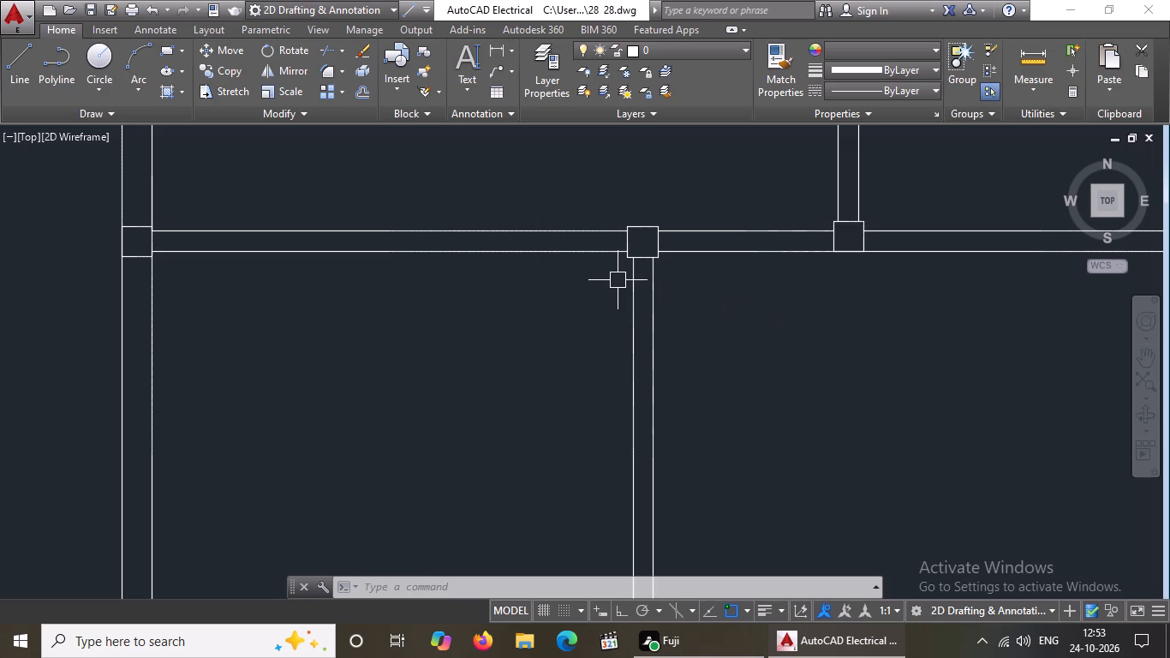
{"action": "scroll", "coordinate": [616, 277], "scroll_direction": "down", "scroll_amount": 5}
{"action": "scroll", "coordinate": [709, 266], "scroll_direction": "up", "scroll_amount": 3}
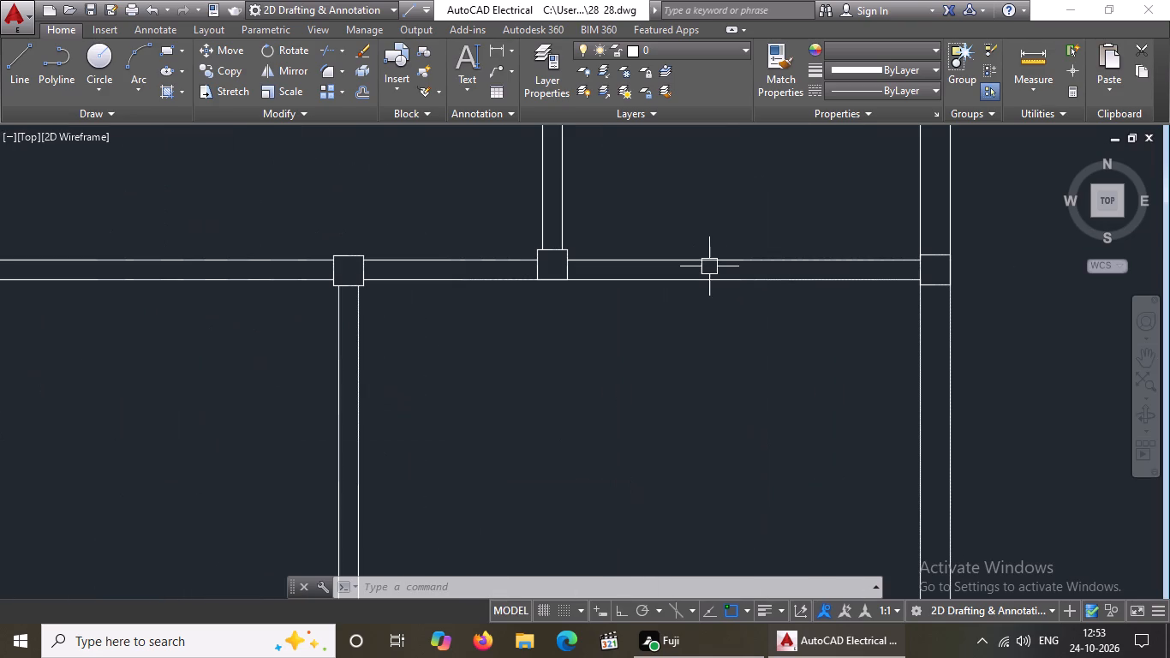
{"action": "scroll", "coordinate": [709, 266], "scroll_direction": "down", "scroll_amount": 4}
{"action": "scroll", "coordinate": [686, 341], "scroll_direction": "up", "scroll_amount": 3}
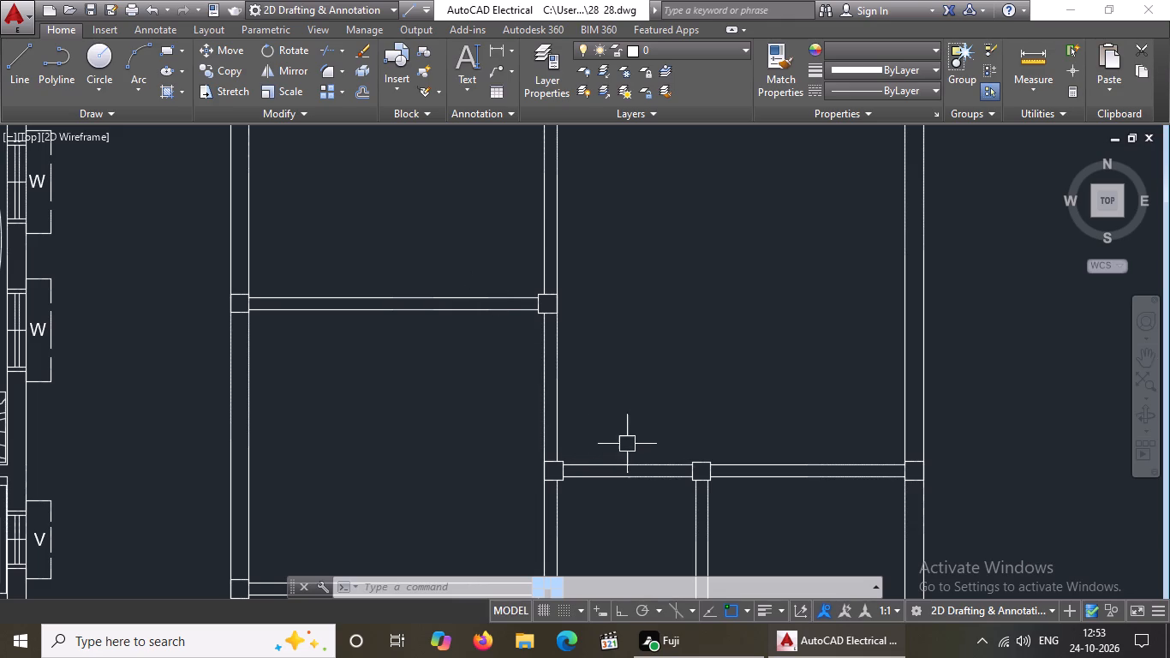
{"action": "scroll", "coordinate": [648, 455], "scroll_direction": "down", "scroll_amount": 4}
{"action": "scroll", "coordinate": [631, 516], "scroll_direction": "up", "scroll_amount": 3}
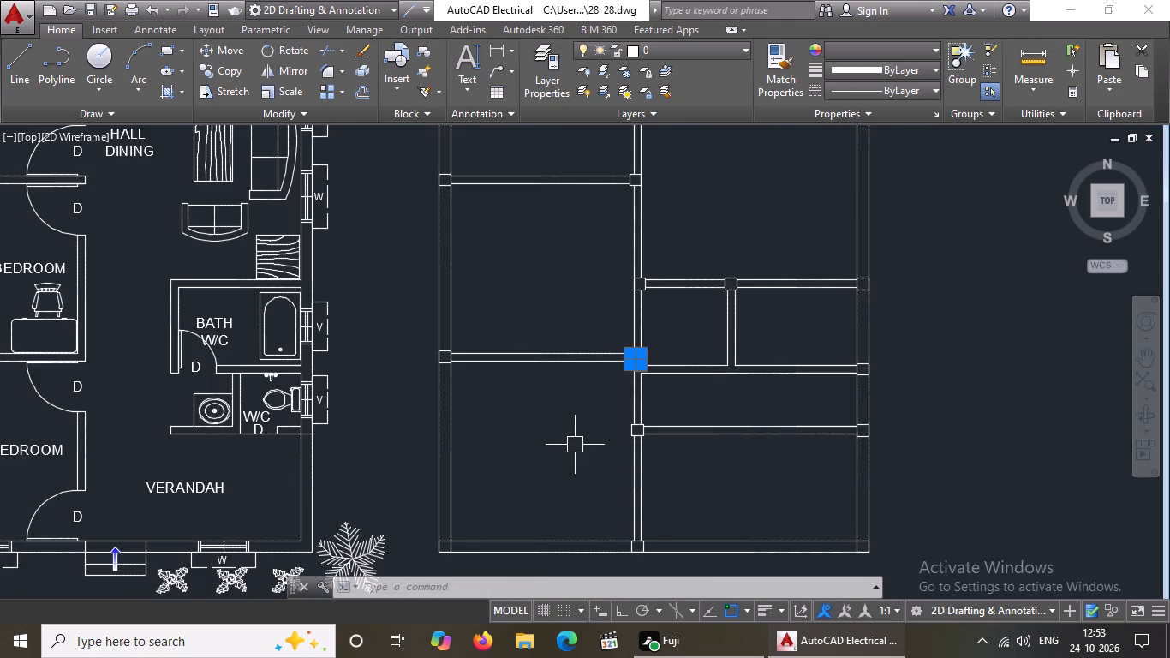
{"action": "scroll", "coordinate": [606, 444], "scroll_direction": "down", "scroll_amount": 1}
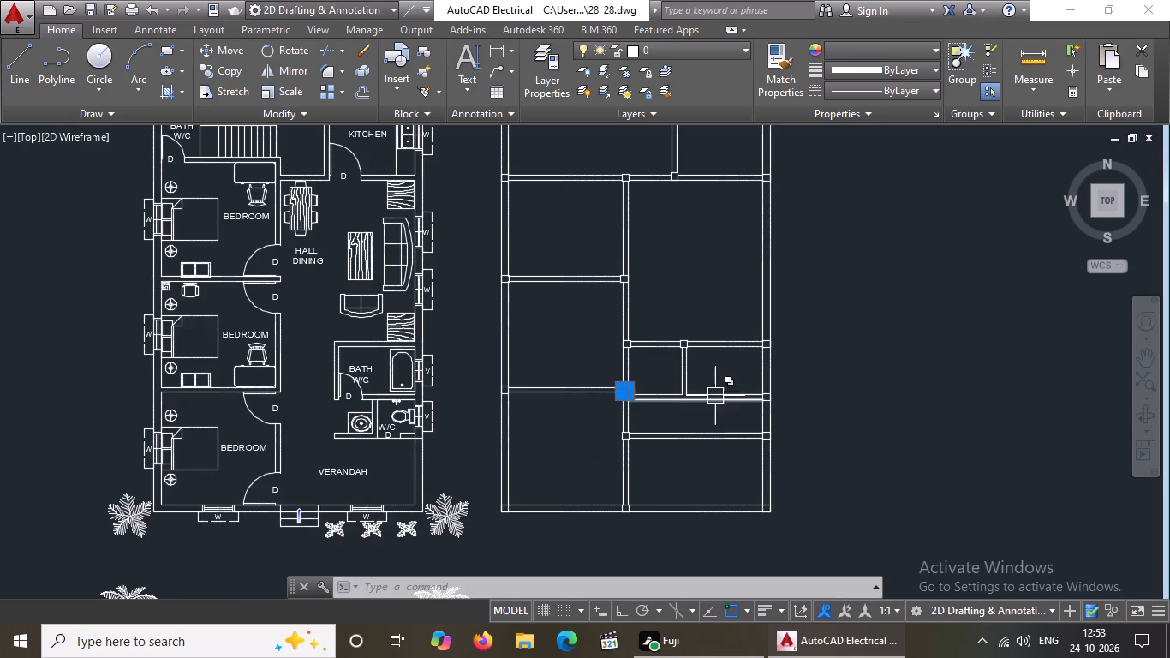
{"action": "middle_click_drag", "start_coordinate": [706, 452], "coordinate": [683, 589]}
{"action": "scroll", "coordinate": [536, 259], "scroll_direction": "up", "scroll_amount": 2}
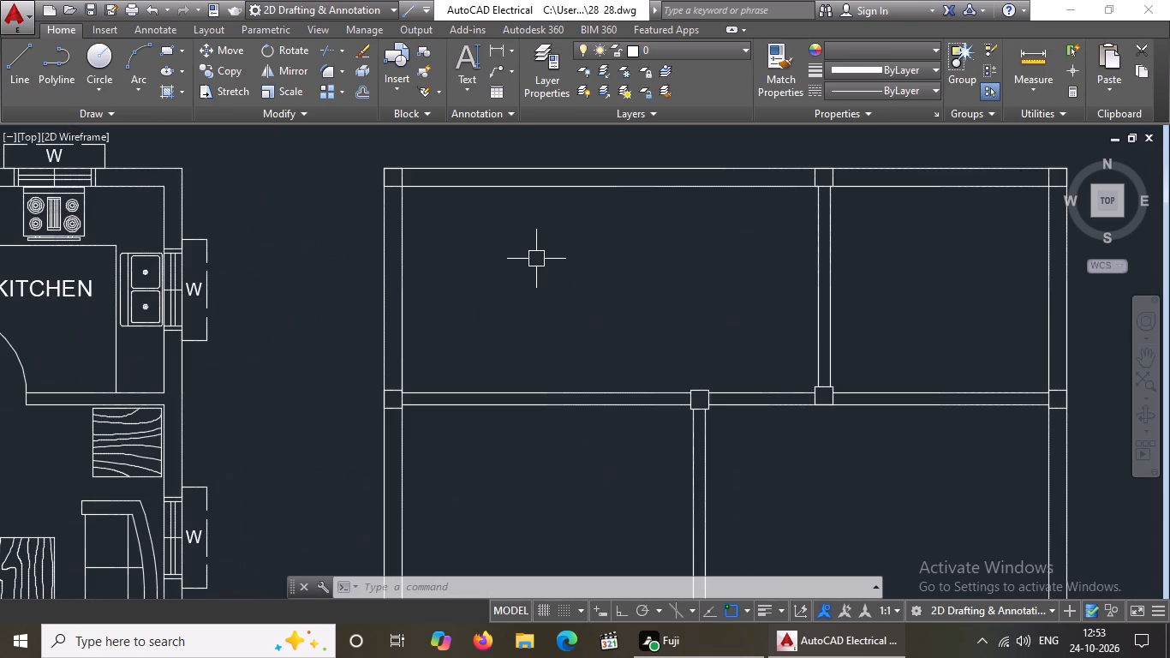
Draw two crossing diagonal lines between opposite corners of the column square at the wall plan's top left corner.
{"action": "key", "text": "Escape"}
{"action": "key", "text": "l"}
{"action": "key", "text": "Return"}
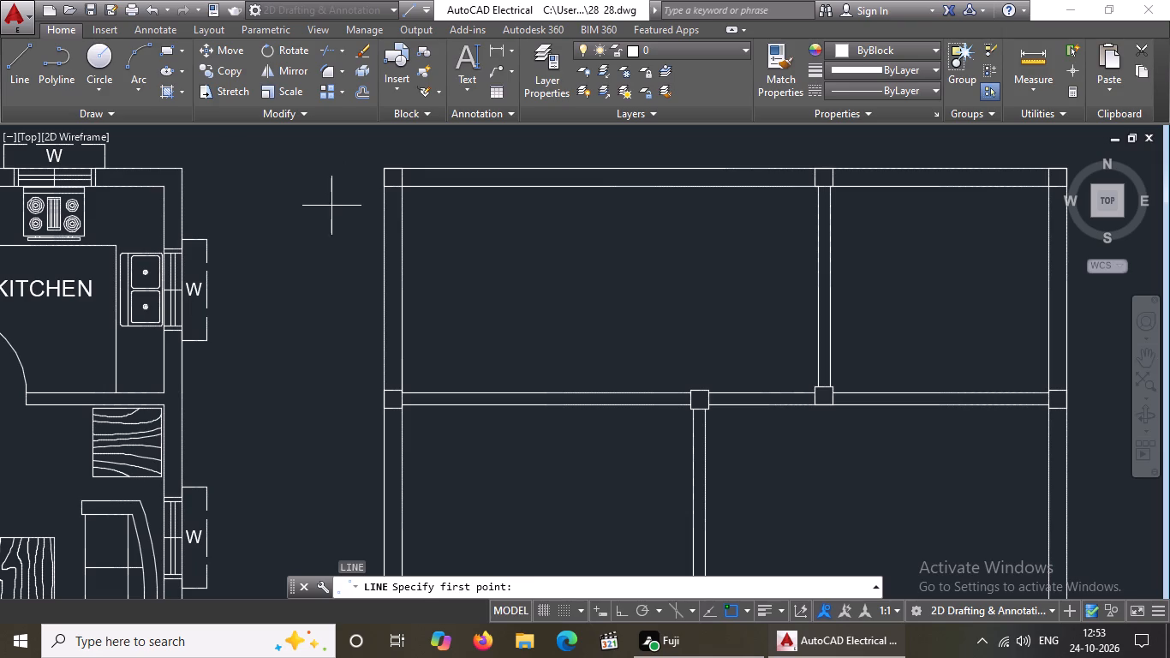
{"action": "left_click", "coordinate": [384, 187]}
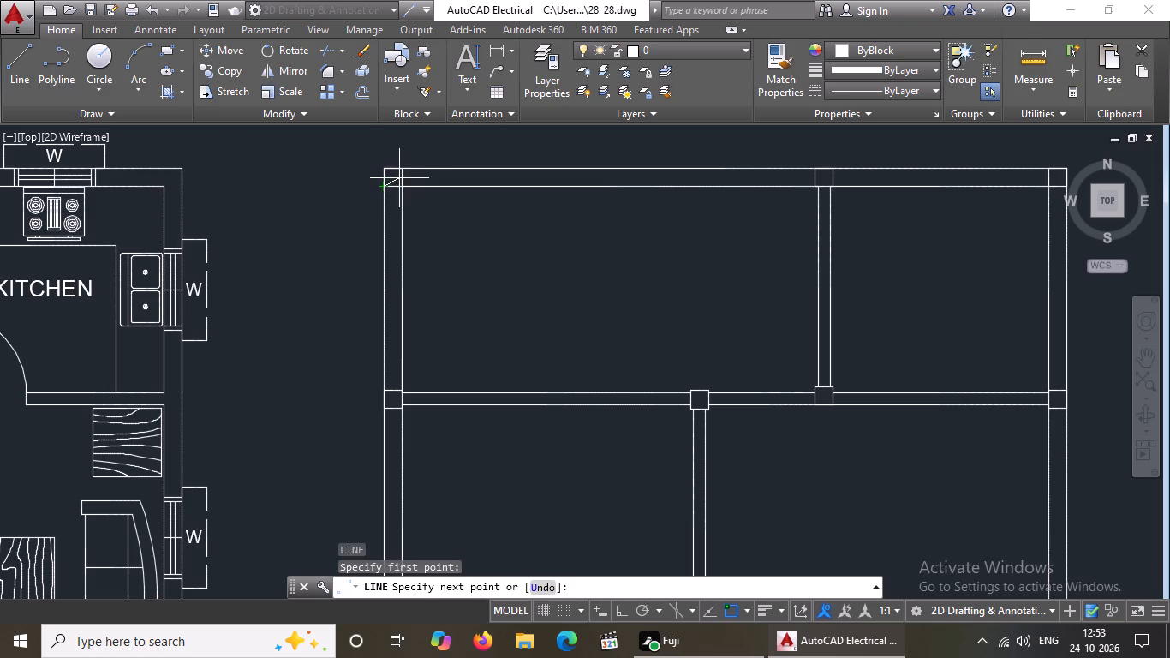
{"action": "left_click_drag", "start_coordinate": [404, 172], "coordinate": [423, 159]}
{"action": "key", "text": "Return"}
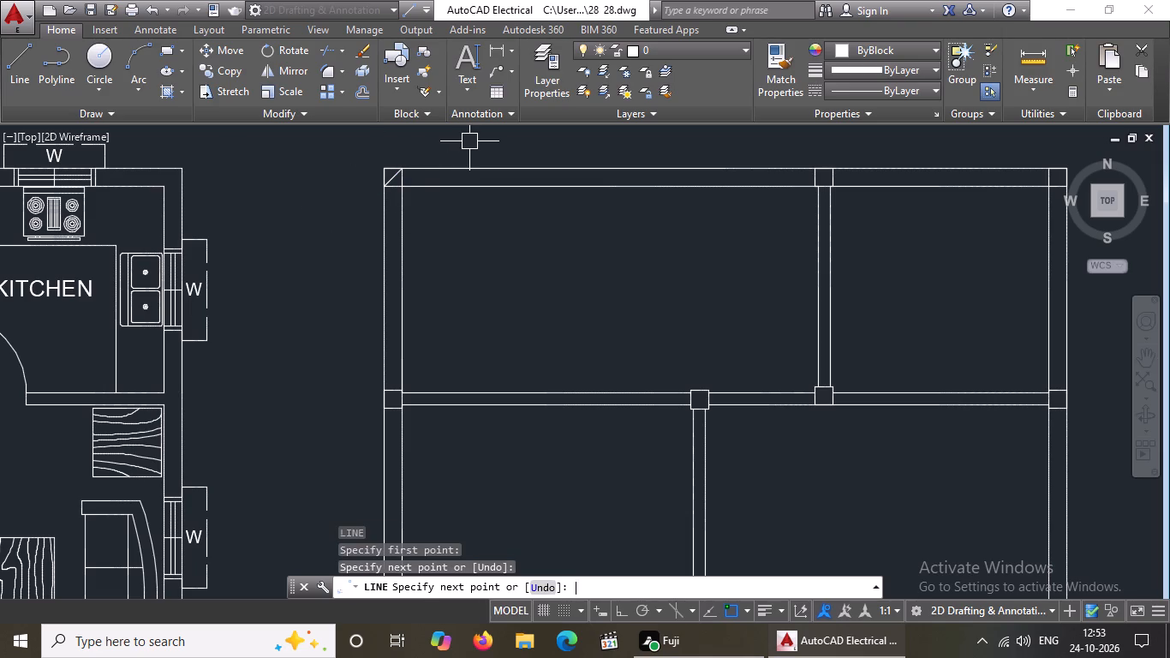
{"action": "key", "text": "l"}
{"action": "key", "text": "Return"}
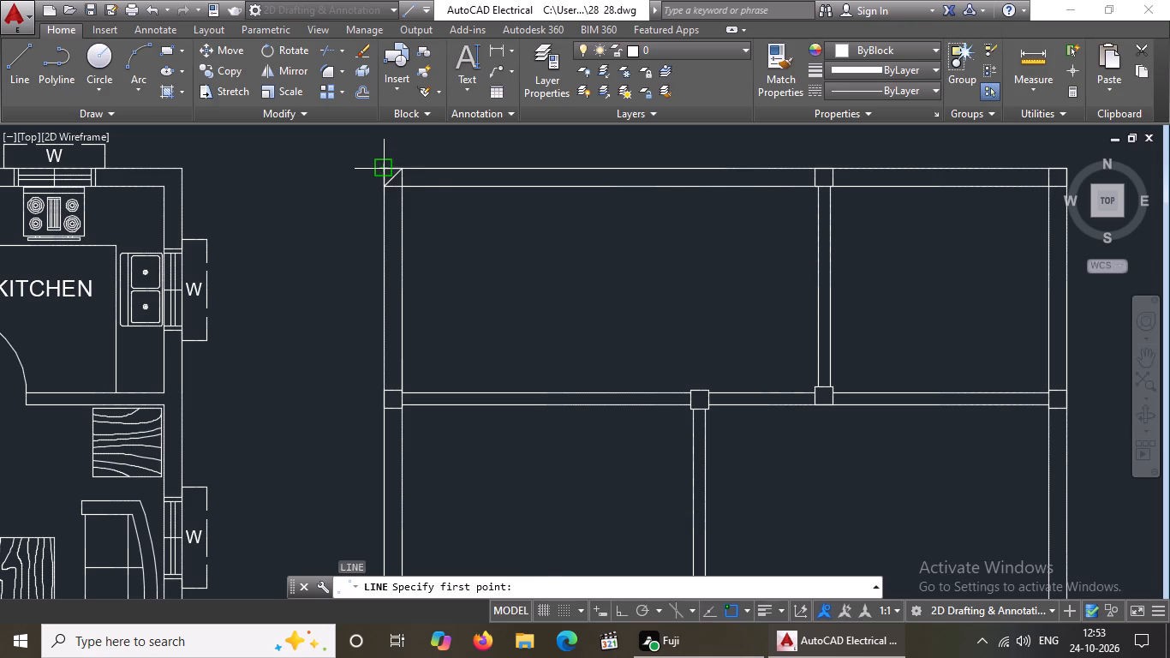
{"action": "left_click", "coordinate": [385, 170]}
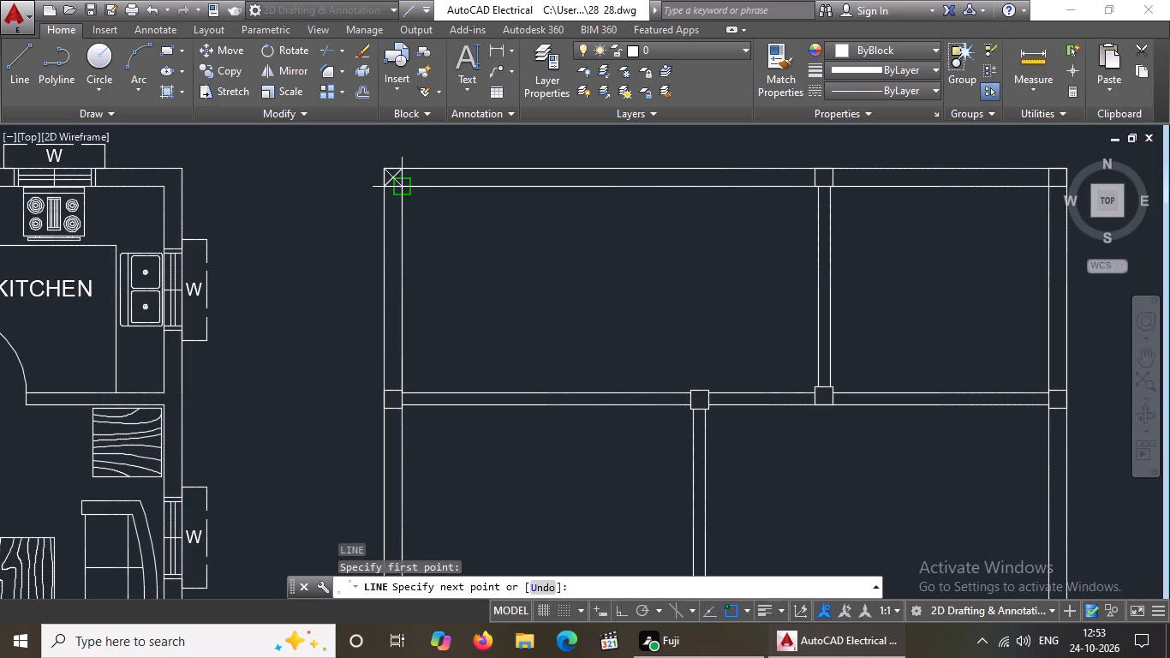
{"action": "left_click_drag", "start_coordinate": [402, 187], "coordinate": [472, 230]}
{"action": "key", "text": "Return"}
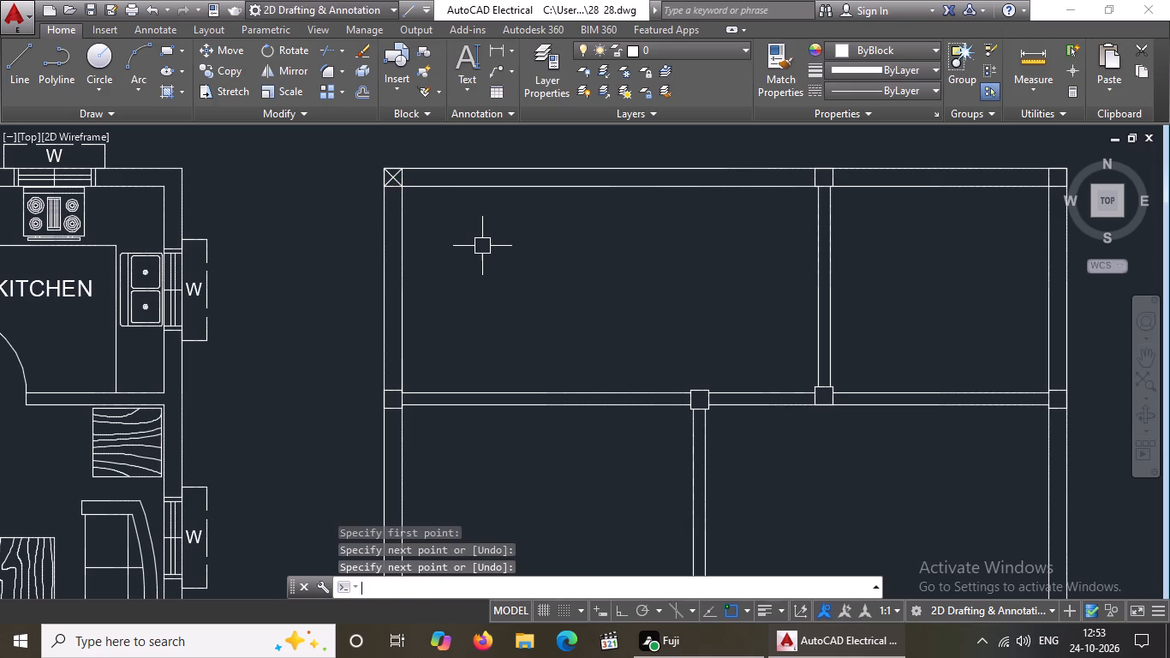
Draw a diagonal from lower left to upper right corner of the column square where the upper partition meets the top wall.
{"action": "key", "text": "l"}
{"action": "key", "text": "Return"}
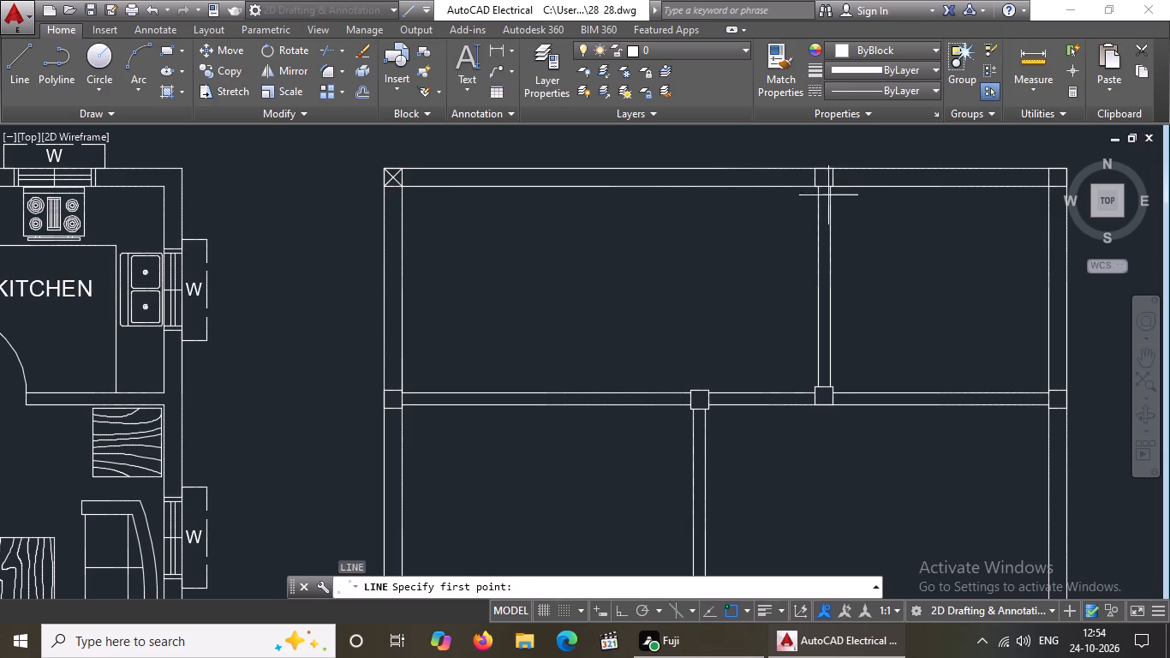
{"action": "left_click", "coordinate": [820, 184]}
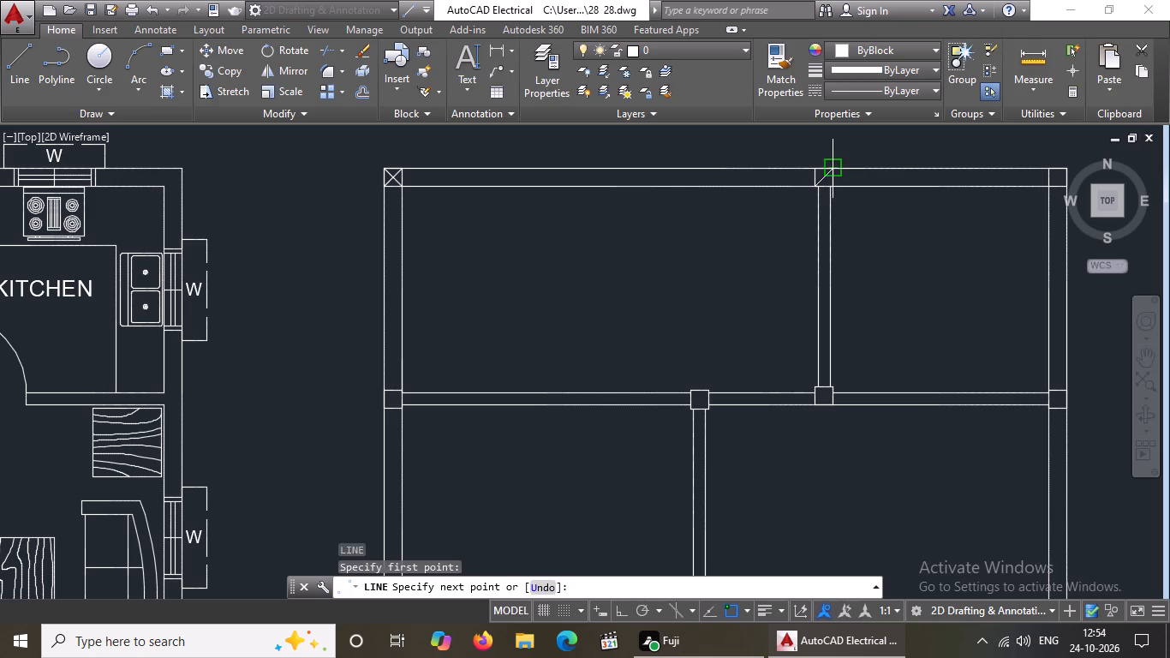
{"action": "left_click", "coordinate": [833, 168]}
{"action": "key", "text": "Return"}
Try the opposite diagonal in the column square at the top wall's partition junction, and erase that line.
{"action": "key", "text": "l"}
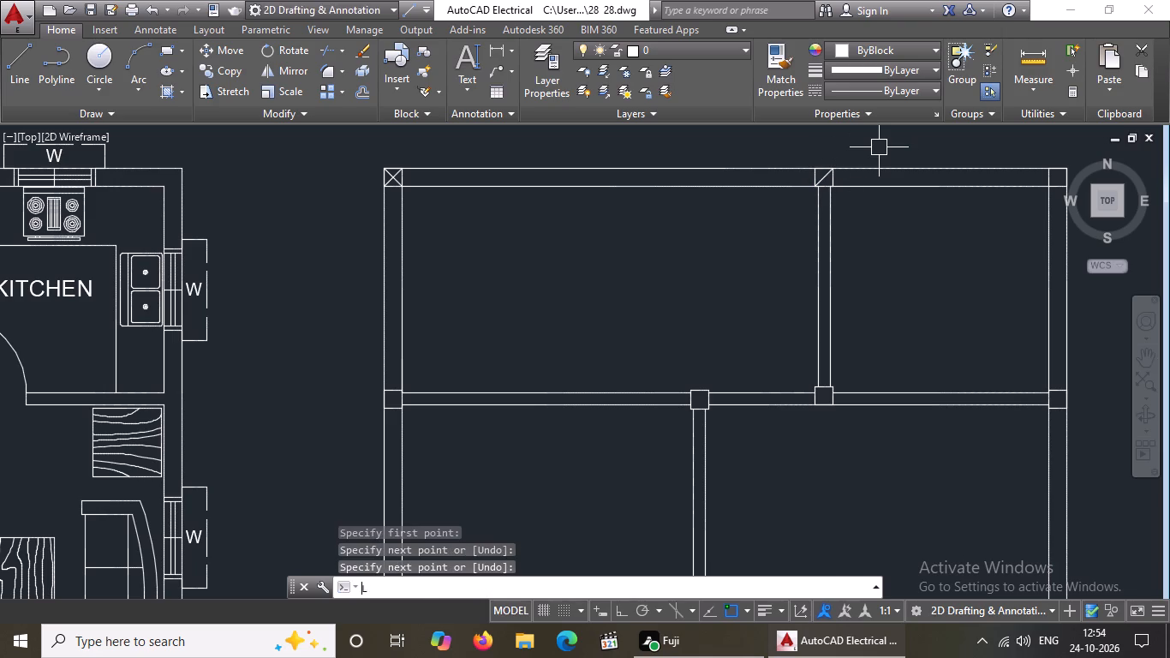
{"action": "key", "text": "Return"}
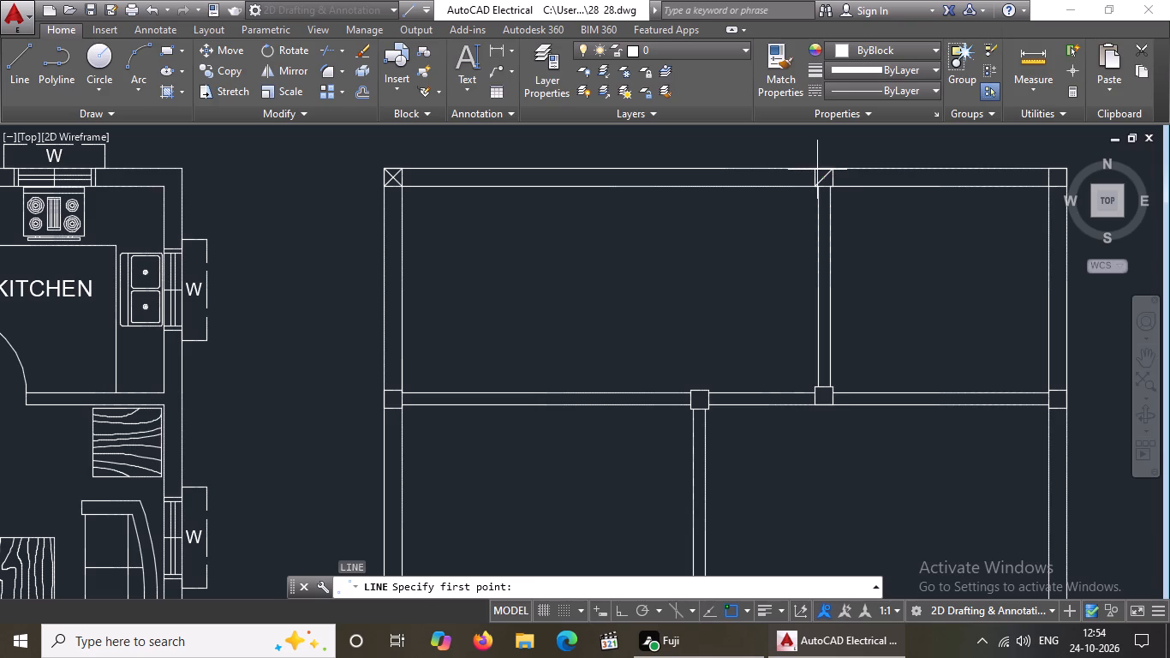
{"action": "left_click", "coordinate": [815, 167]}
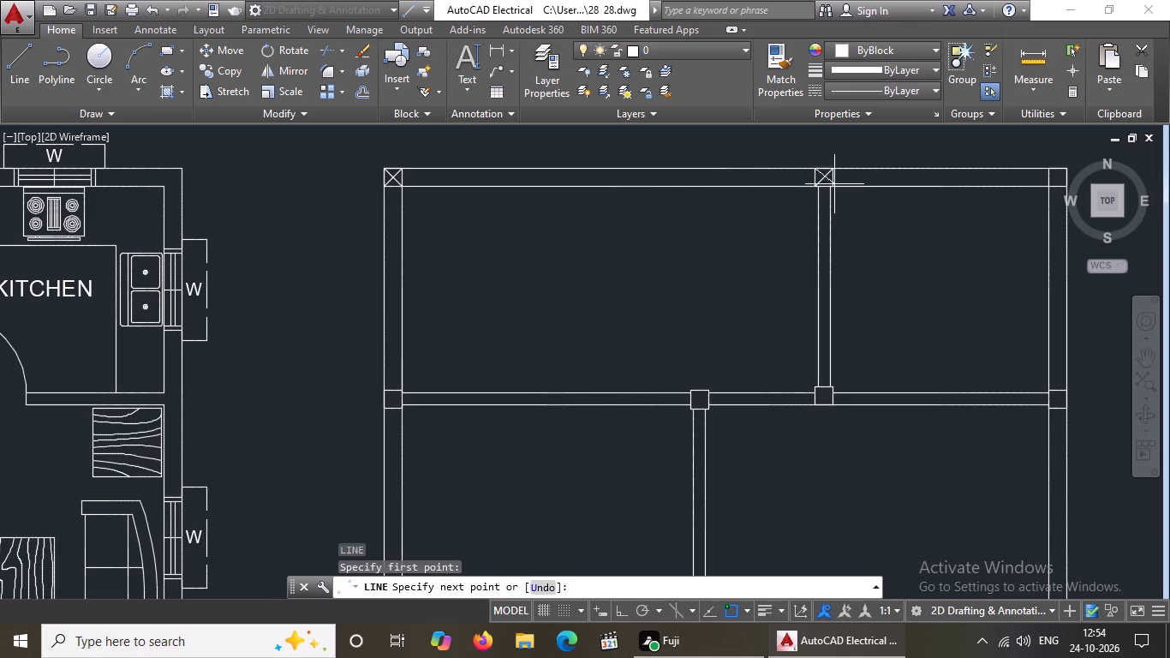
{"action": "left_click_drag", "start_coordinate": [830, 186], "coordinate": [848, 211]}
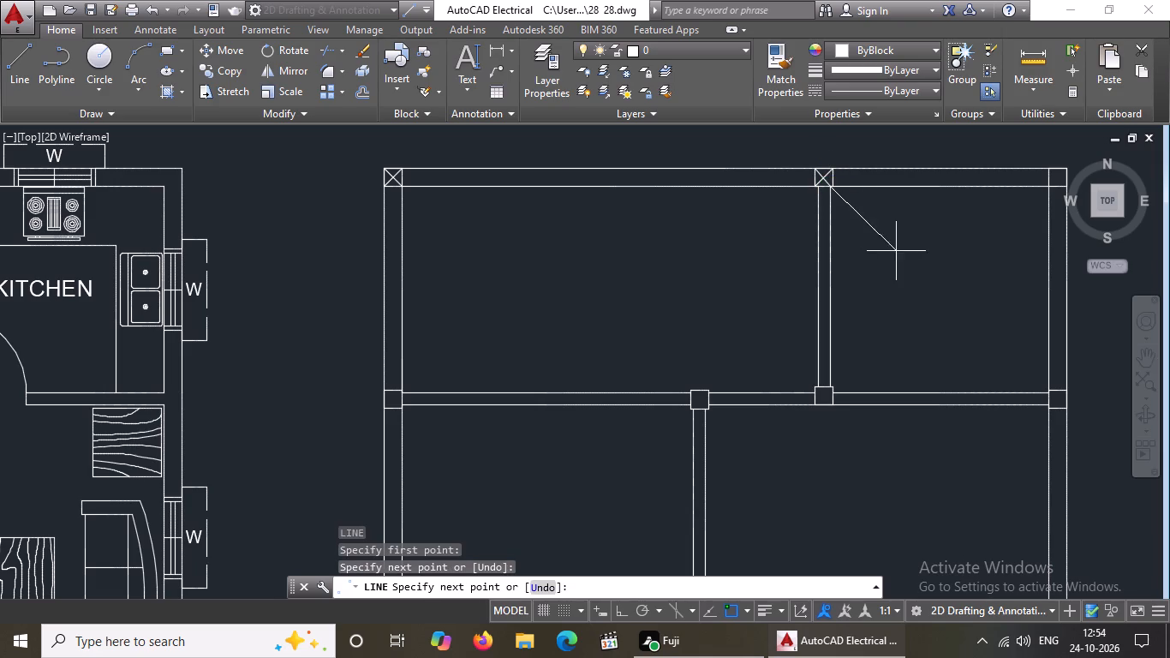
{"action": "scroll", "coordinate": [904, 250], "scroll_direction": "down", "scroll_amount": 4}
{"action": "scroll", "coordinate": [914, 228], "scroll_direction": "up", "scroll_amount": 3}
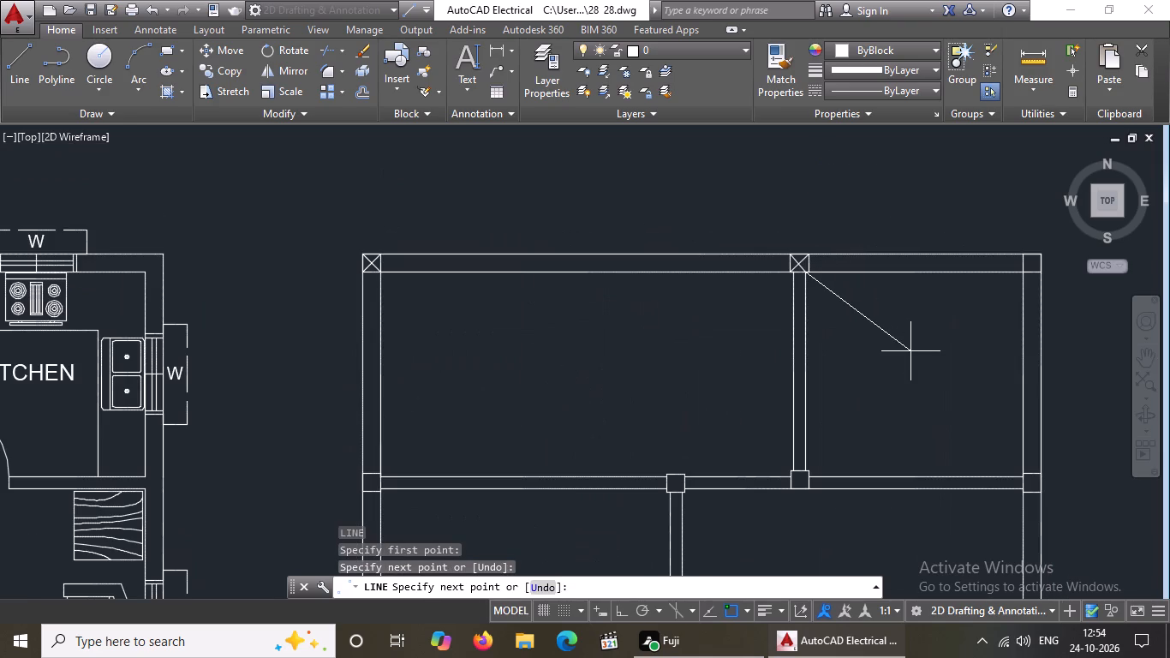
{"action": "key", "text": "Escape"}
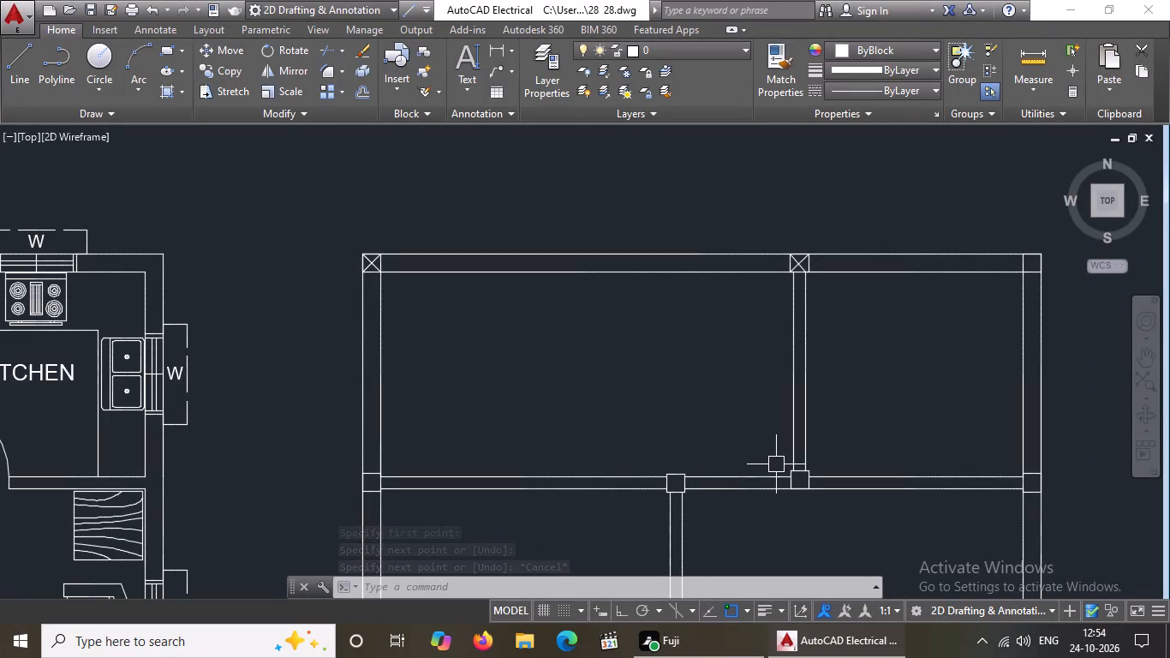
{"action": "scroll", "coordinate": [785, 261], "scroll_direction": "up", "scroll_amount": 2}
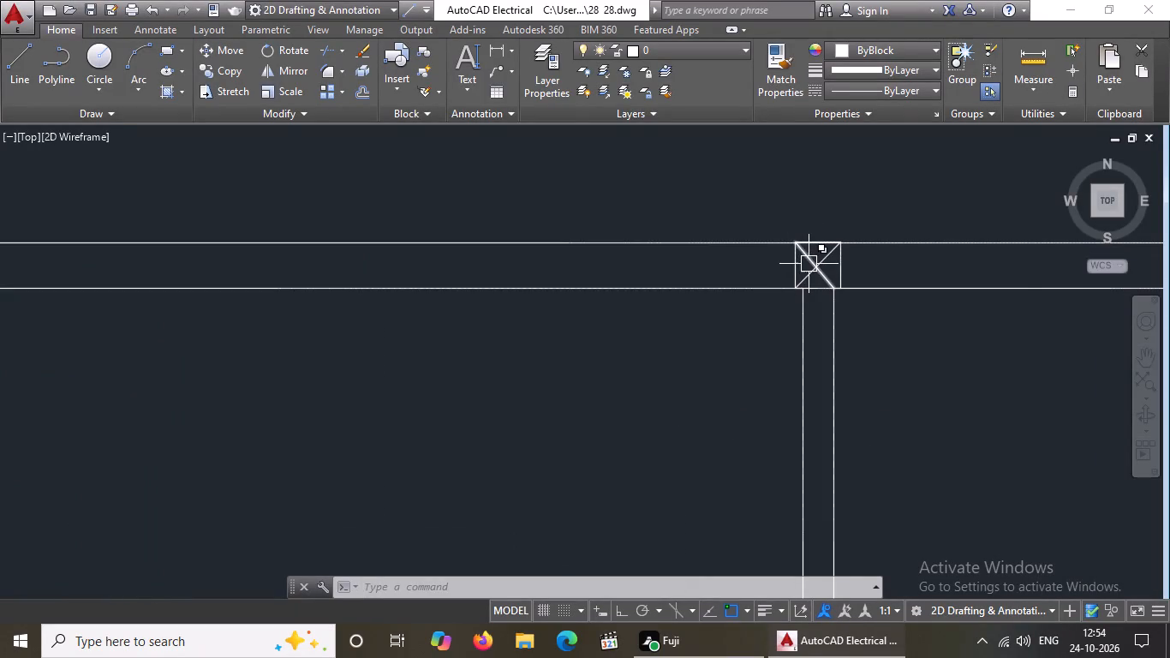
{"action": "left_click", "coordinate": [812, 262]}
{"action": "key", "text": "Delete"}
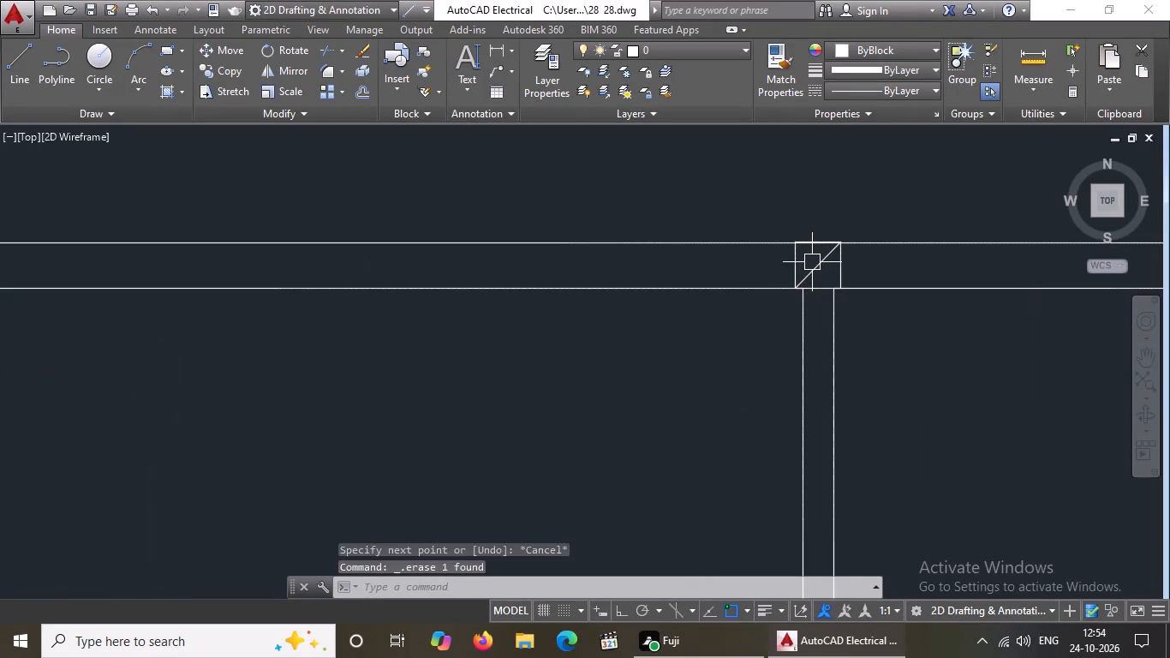
Draw the second diagonal from upper left to lower right corner of the column square at the top wall's partition junction.
{"action": "key", "text": "l"}
{"action": "key", "text": "Return"}
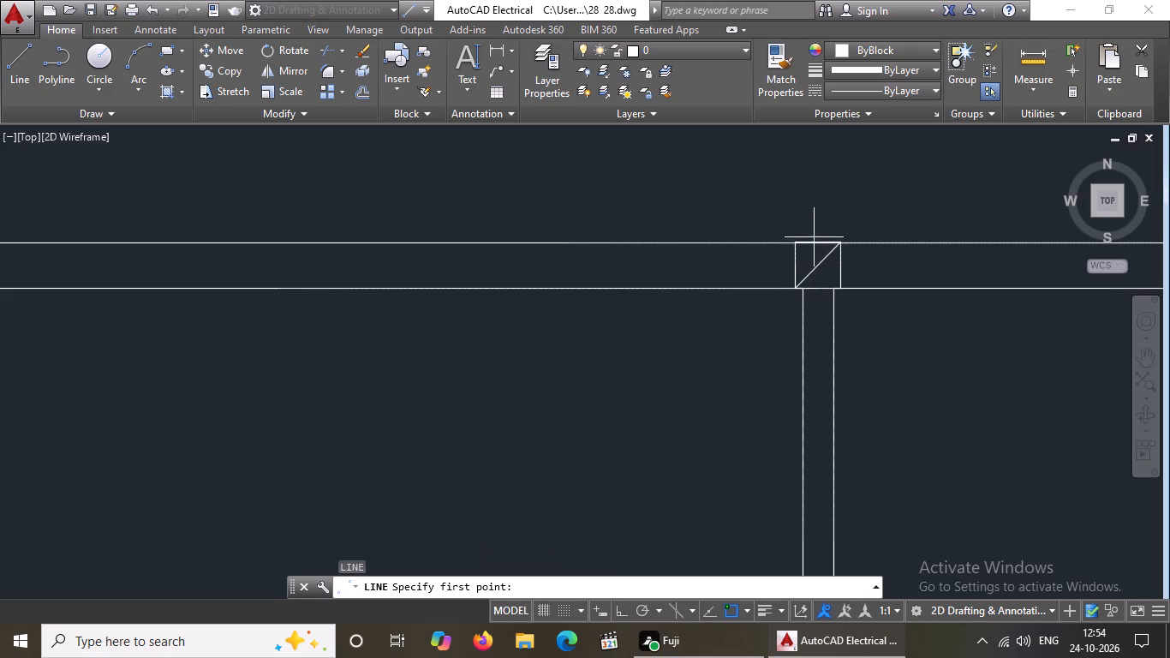
{"action": "scroll", "coordinate": [794, 242], "scroll_direction": "up", "scroll_amount": 1}
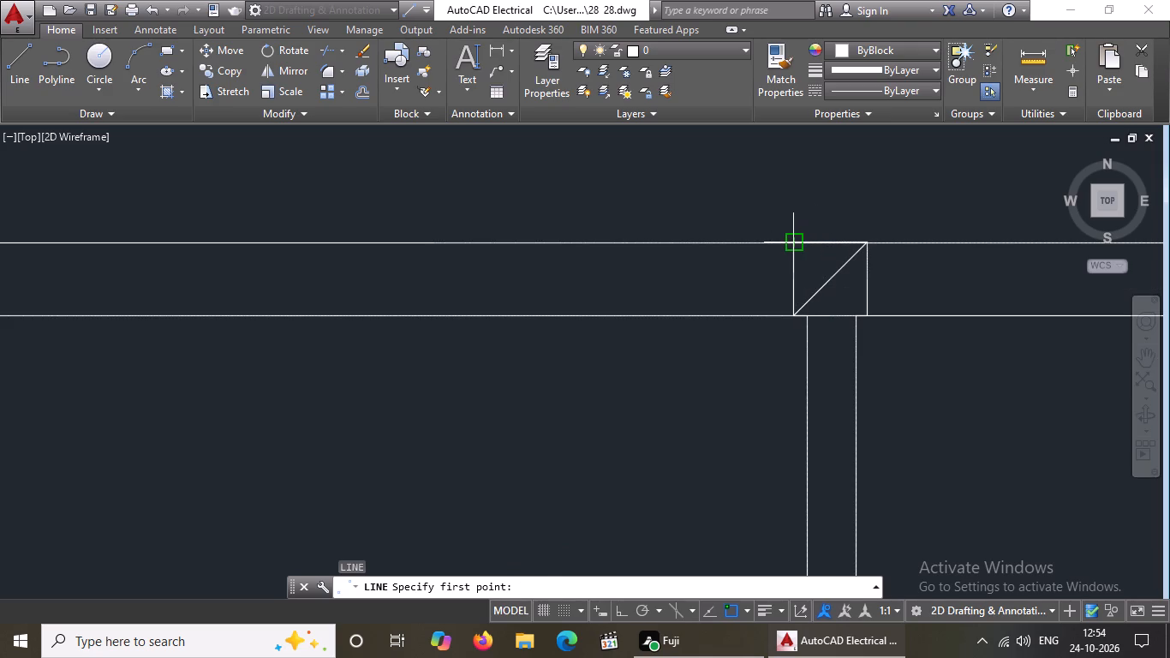
{"action": "left_click", "coordinate": [794, 242]}
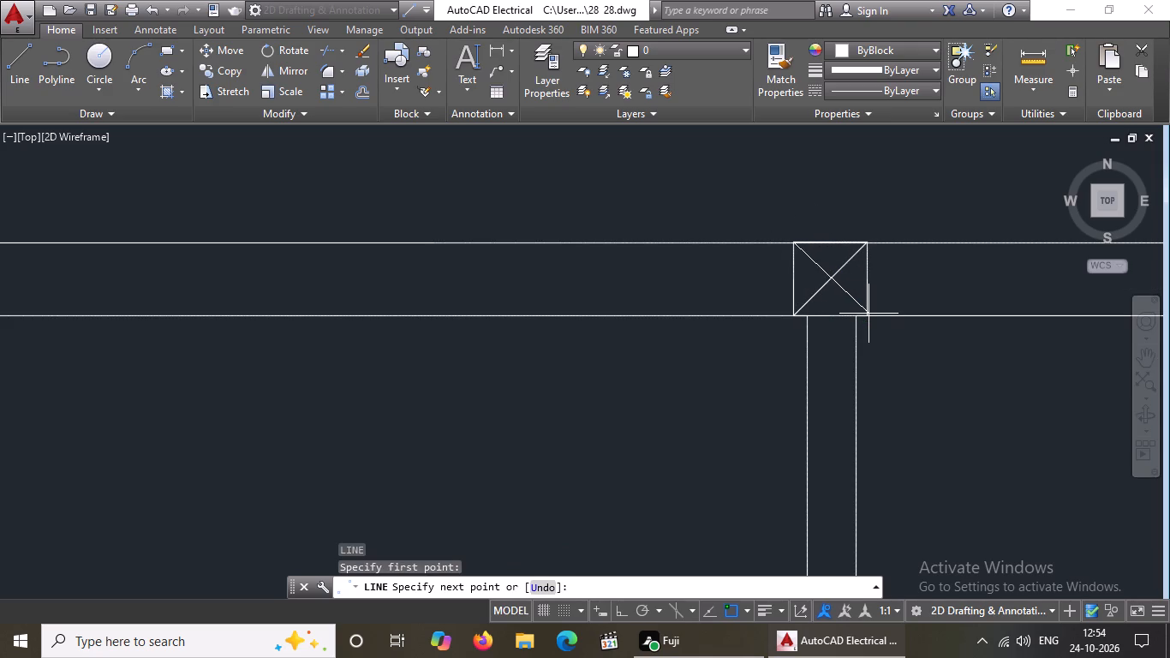
{"action": "left_click_drag", "start_coordinate": [866, 314], "coordinate": [873, 326]}
{"action": "scroll", "coordinate": [896, 354], "scroll_direction": "down", "scroll_amount": 3}
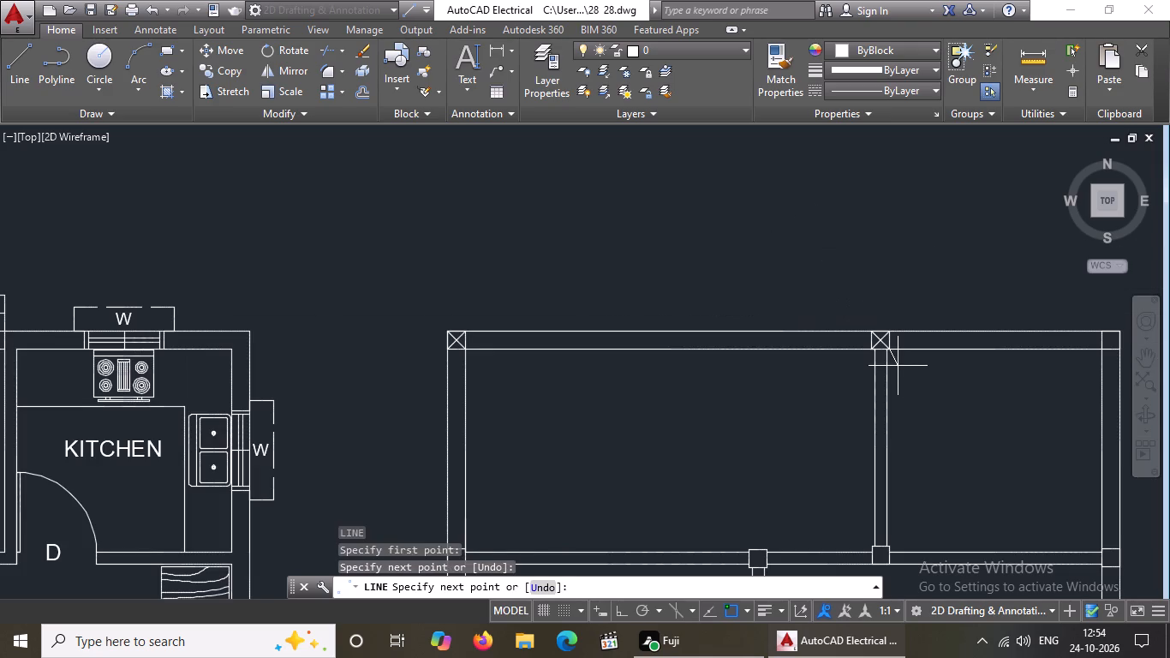
{"action": "key", "text": "Escape"}
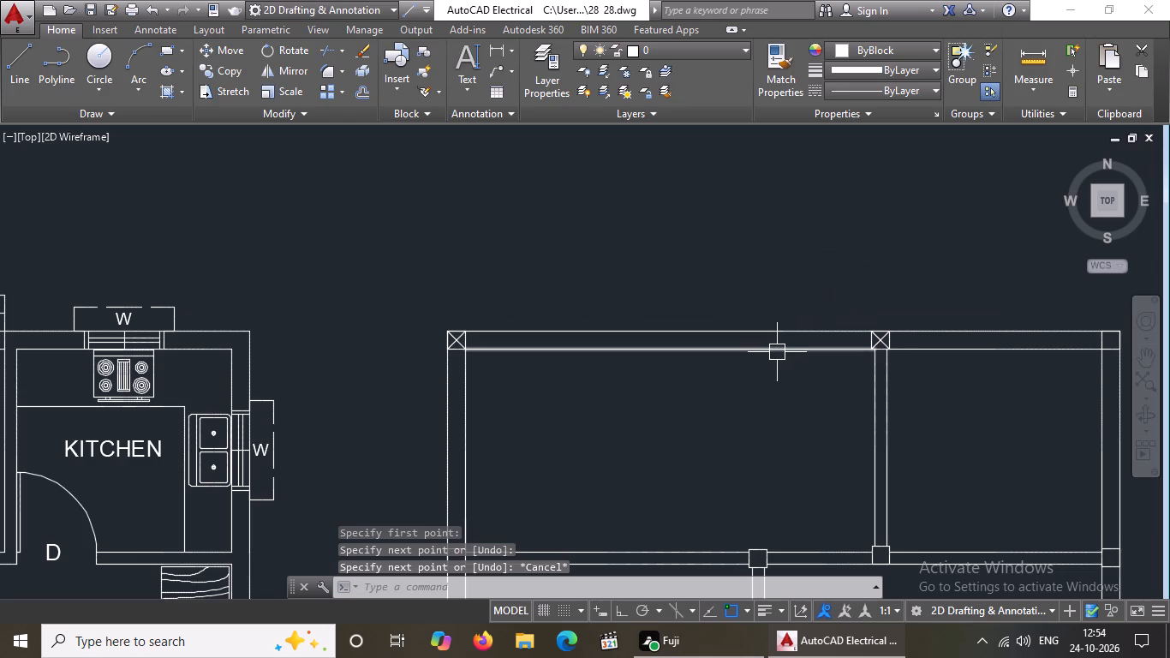
Draw two crossing diagonal lines between opposite corners of the column square at the wall plan's top right corner.
{"action": "scroll", "coordinate": [777, 352], "scroll_direction": "down", "scroll_amount": 2}
{"action": "middle_click_drag", "start_coordinate": [823, 370], "coordinate": [815, 374]}
{"action": "scroll", "coordinate": [894, 355], "scroll_direction": "up", "scroll_amount": 1}
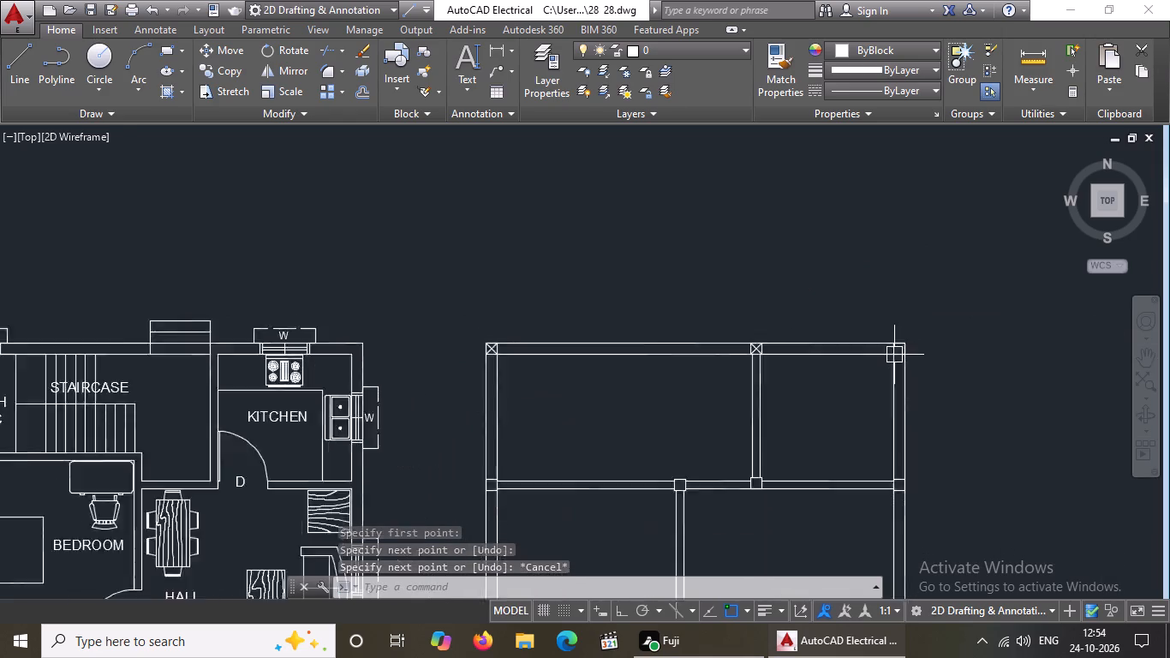
{"action": "scroll", "coordinate": [894, 355], "scroll_direction": "up", "scroll_amount": 3}
{"action": "key", "text": "Escape"}
{"action": "key", "text": "l"}
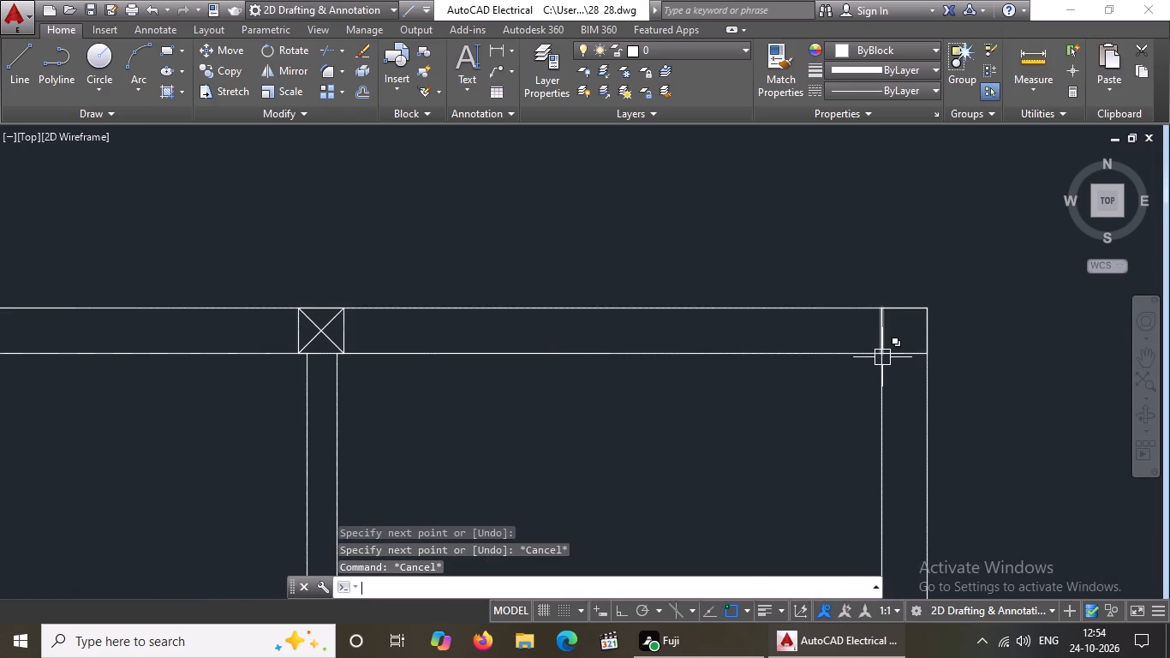
{"action": "key", "text": "Return"}
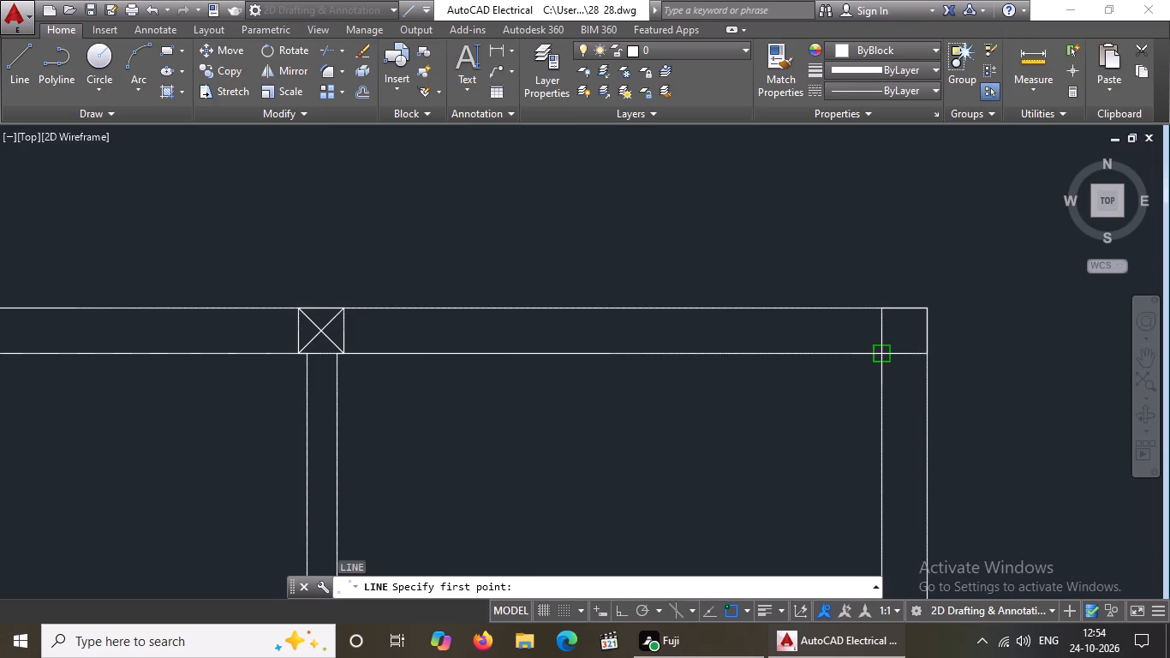
{"action": "left_click_drag", "start_coordinate": [880, 354], "coordinate": [882, 342]}
{"action": "left_click", "coordinate": [927, 310]}
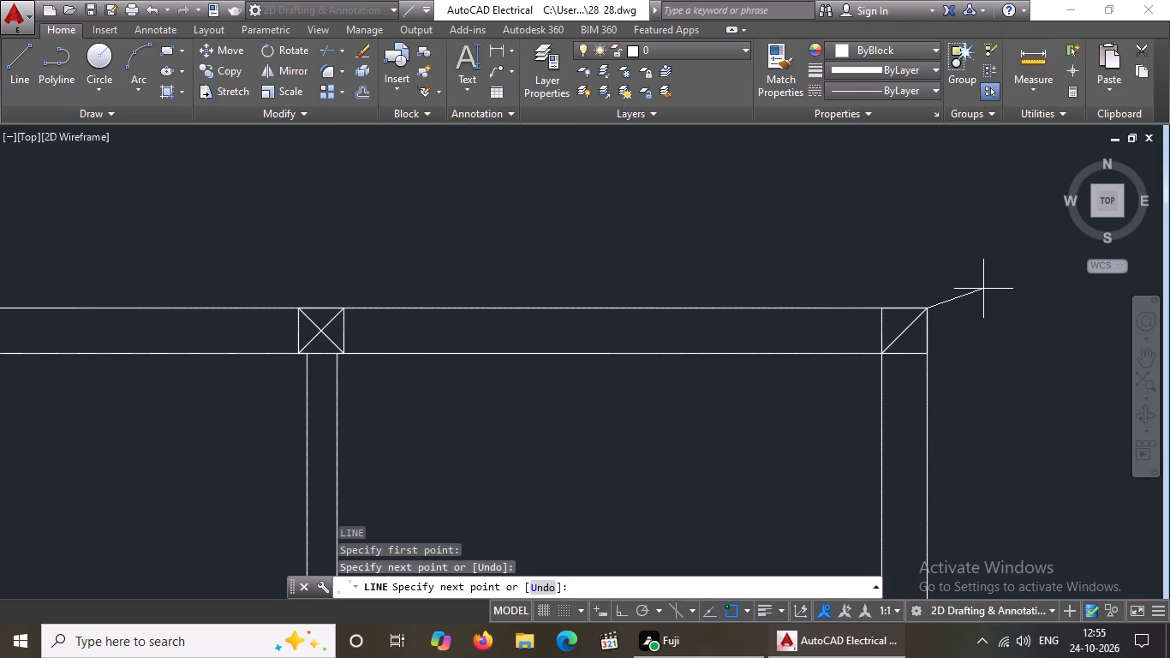
{"action": "key", "text": "Escape"}
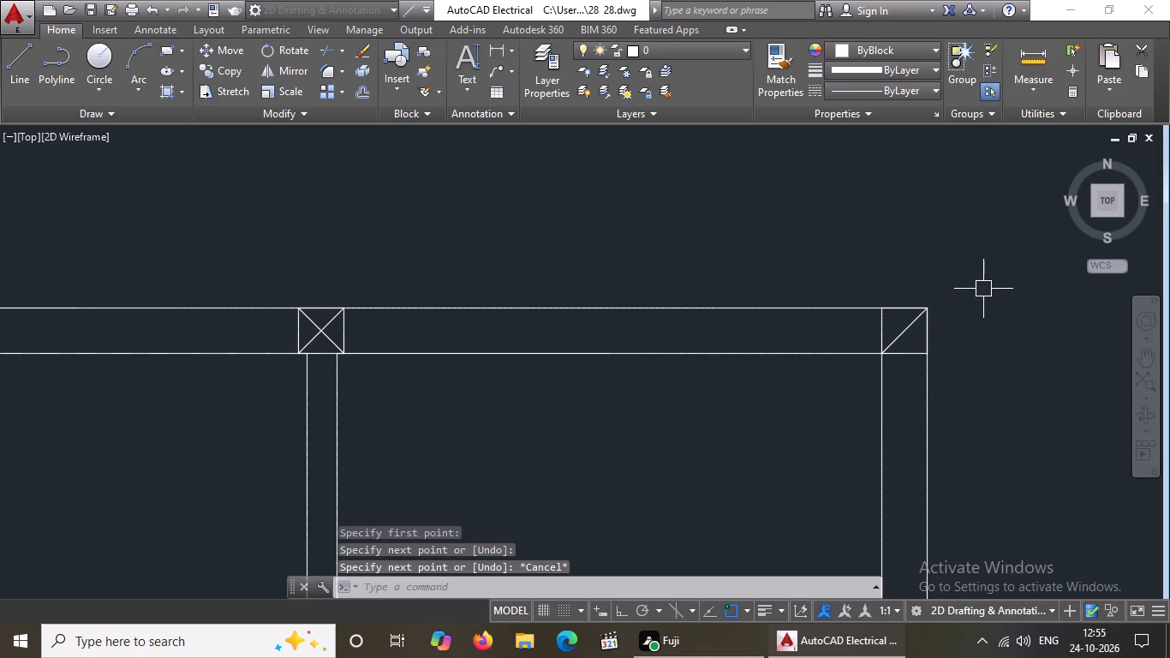
{"action": "key", "text": "l"}
{"action": "key", "text": "Return"}
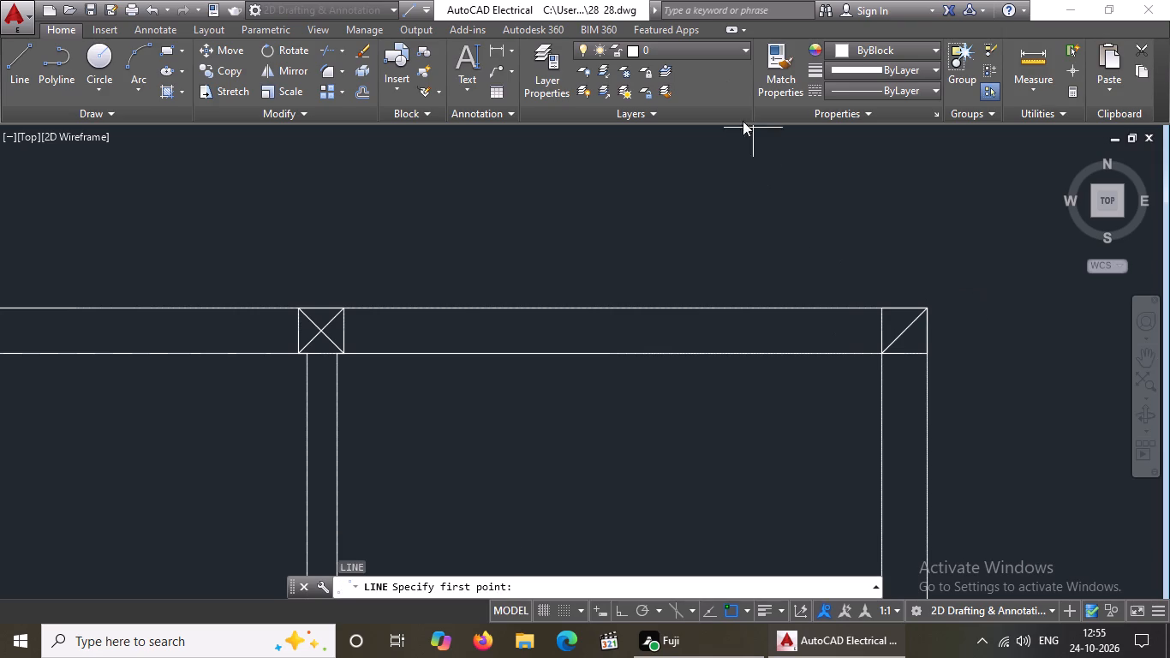
{"action": "left_click", "coordinate": [881, 308]}
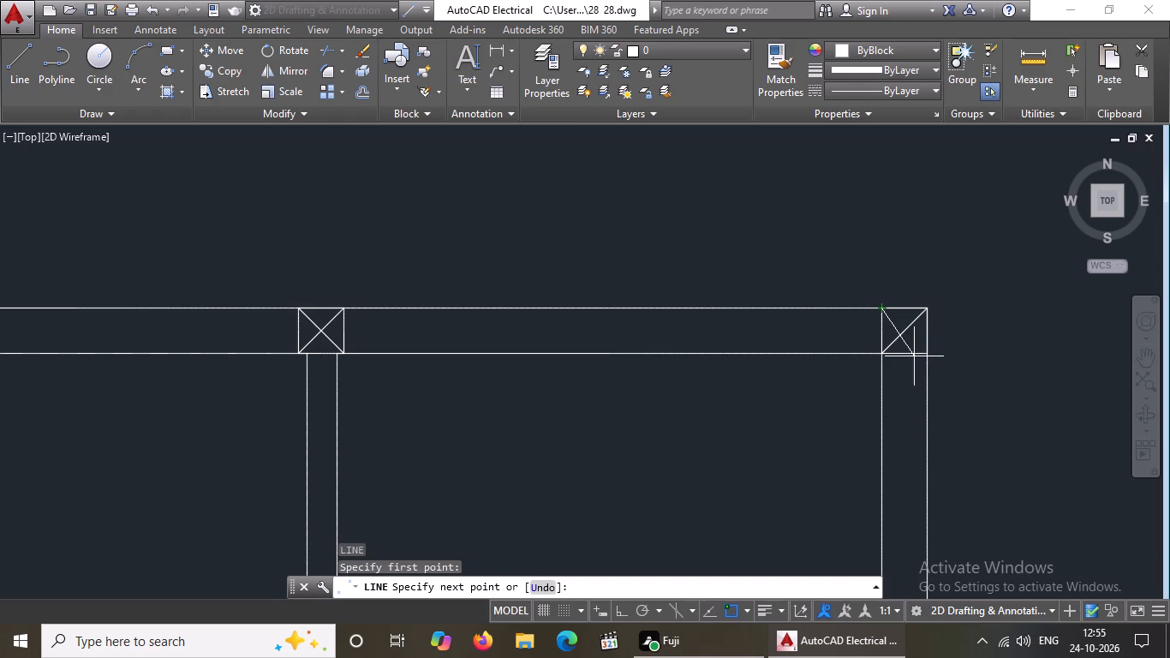
{"action": "left_click_drag", "start_coordinate": [922, 355], "coordinate": [976, 376]}
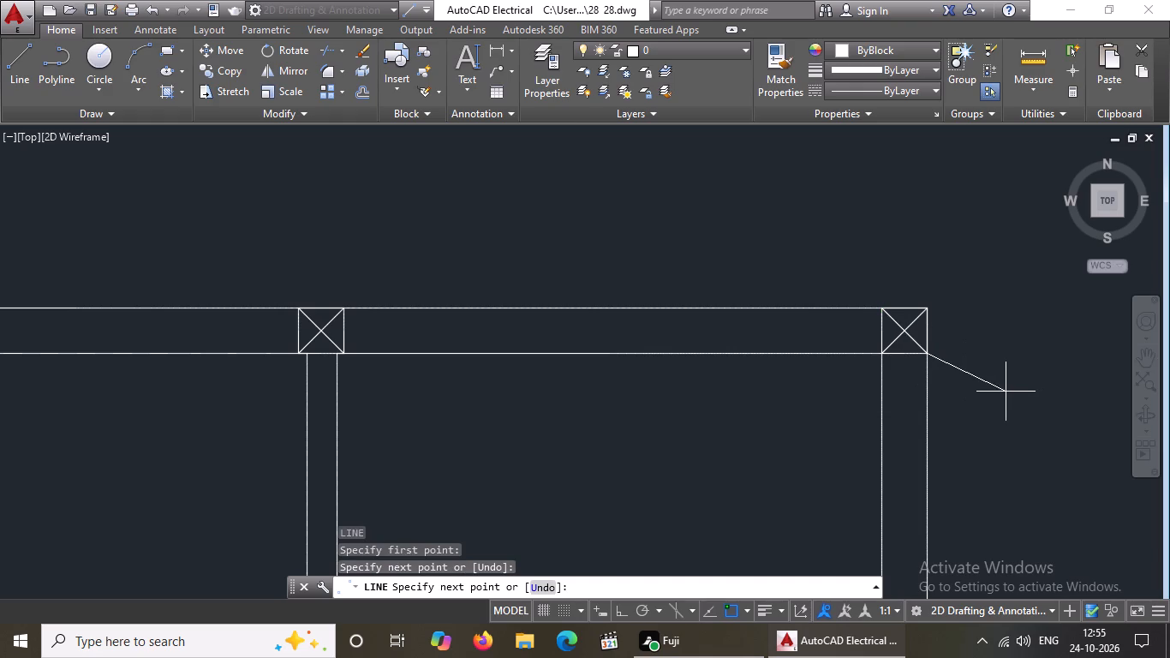
{"action": "key", "text": "Escape"}
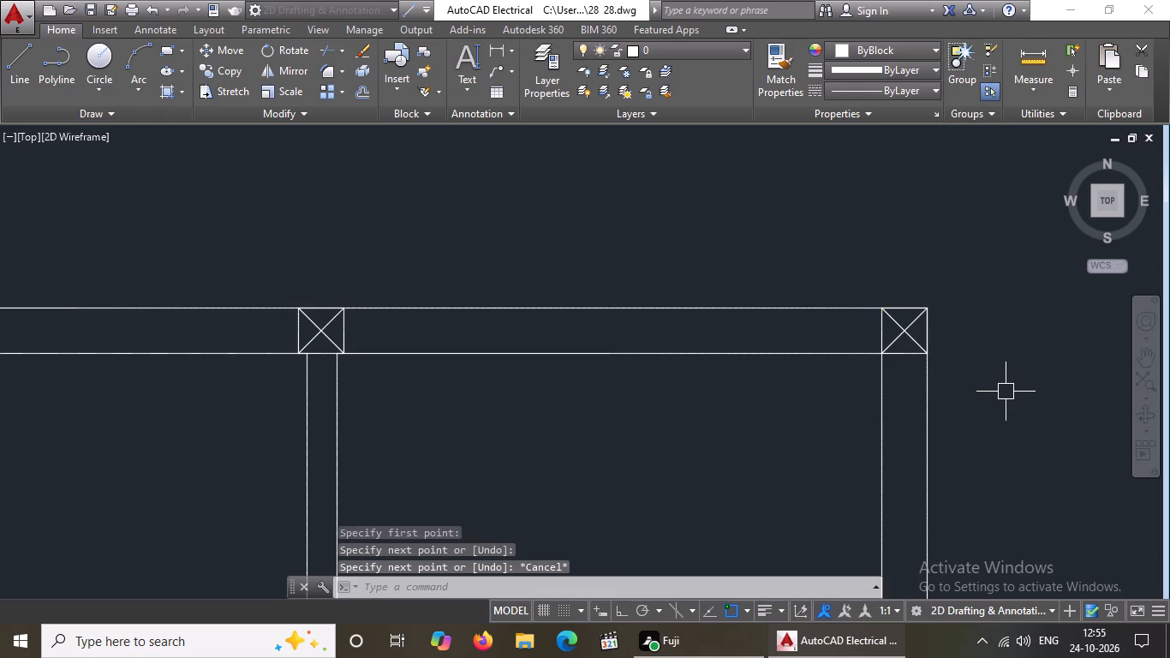
Draw a diagonal from upper left to lower right corner of the column square where the middle partition meets the left outer wall.
{"action": "scroll", "coordinate": [321, 365], "scroll_direction": "down", "scroll_amount": 5}
{"action": "middle_click_drag", "start_coordinate": [279, 437], "coordinate": [353, 406]}
{"action": "scroll", "coordinate": [320, 419], "scroll_direction": "up", "scroll_amount": 2}
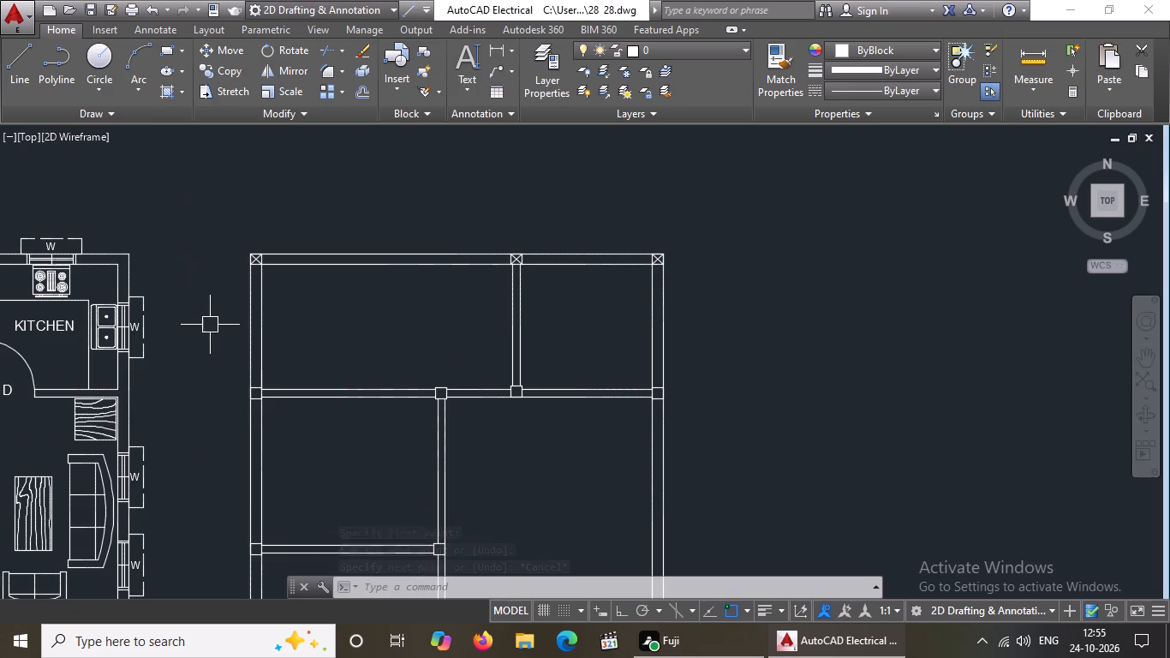
{"action": "scroll", "coordinate": [297, 412], "scroll_direction": "up", "scroll_amount": 2}
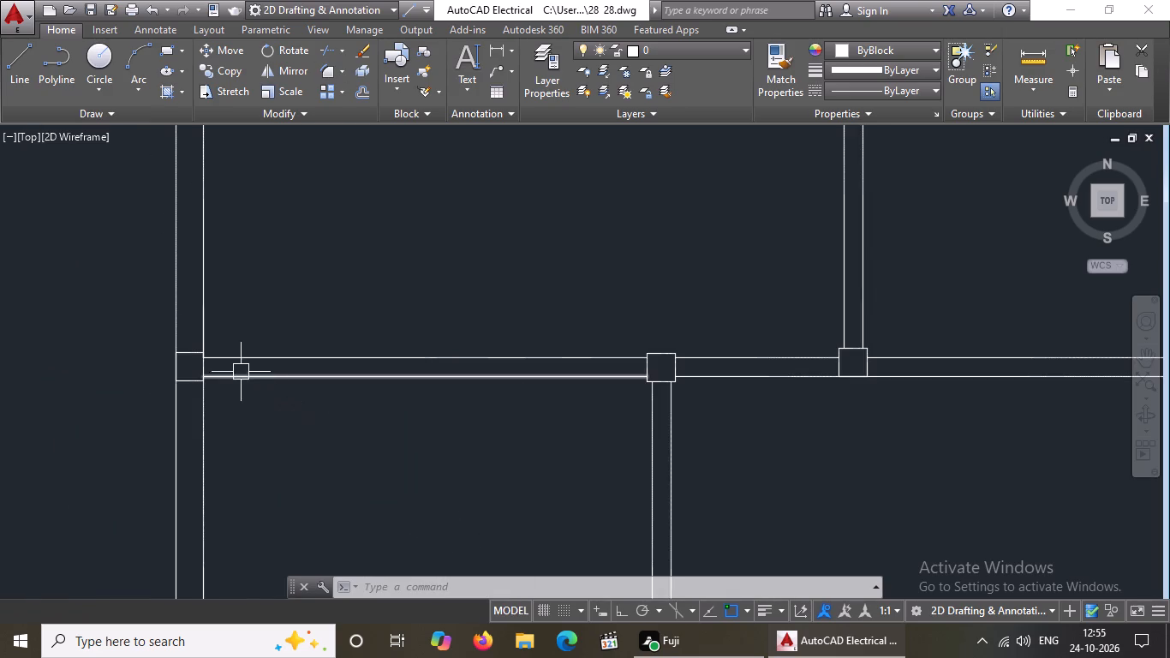
{"action": "scroll", "coordinate": [242, 366], "scroll_direction": "down", "scroll_amount": 2}
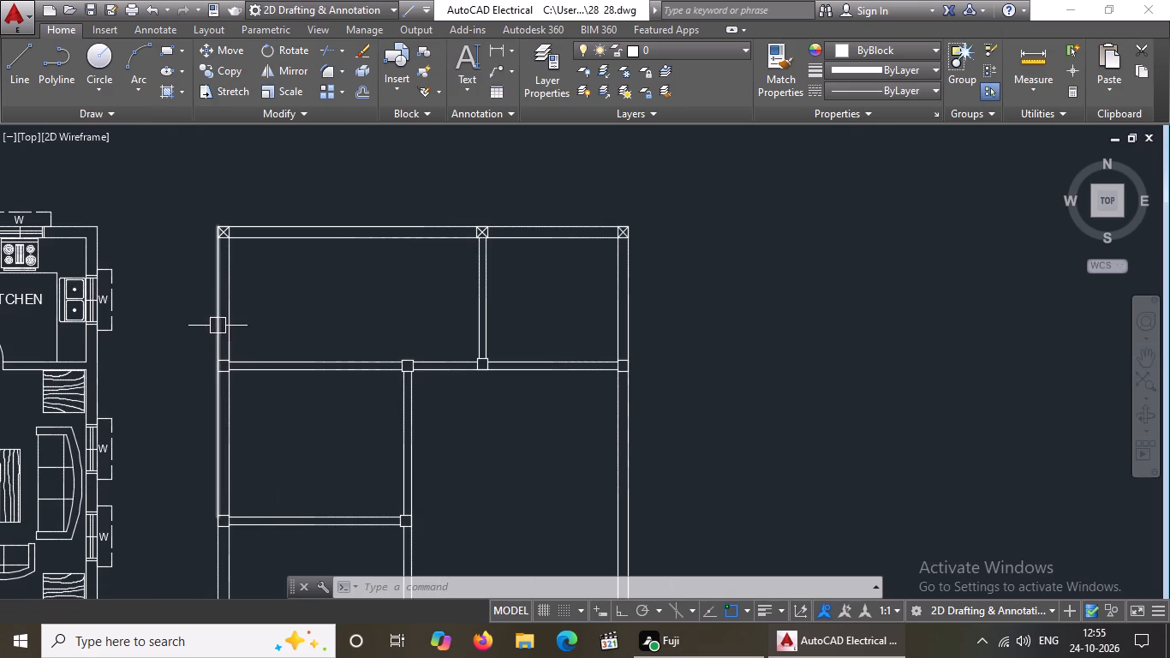
{"action": "scroll", "coordinate": [229, 364], "scroll_direction": "up", "scroll_amount": 3}
{"action": "scroll", "coordinate": [233, 355], "scroll_direction": "down", "scroll_amount": 3}
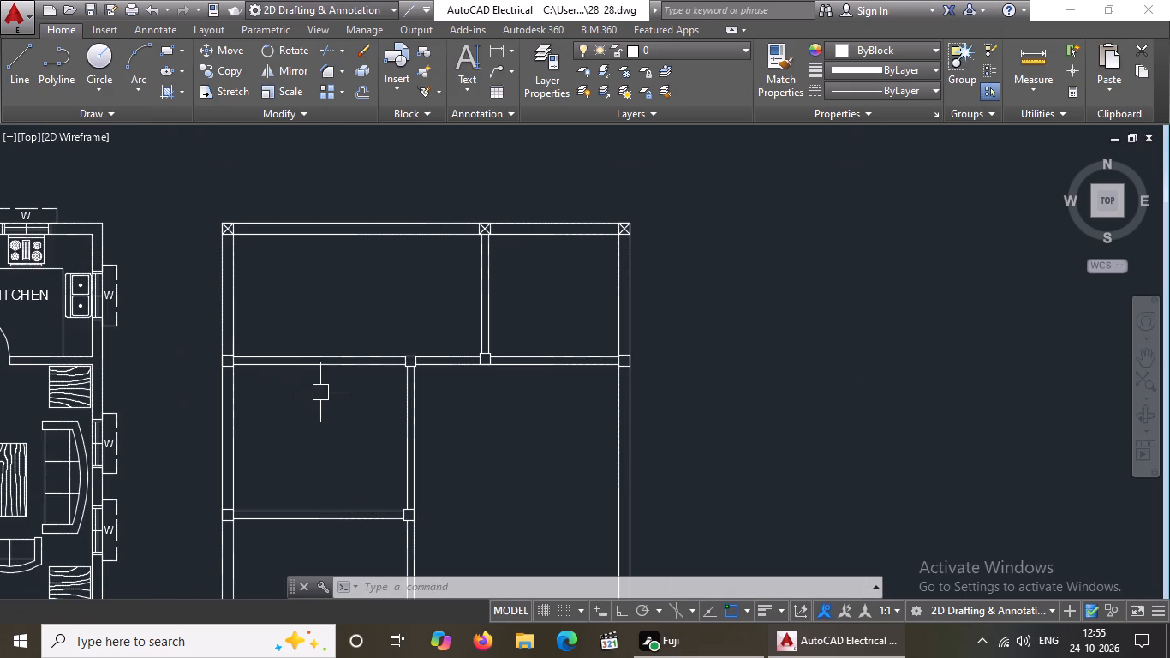
{"action": "left_click", "coordinate": [10, 65]}
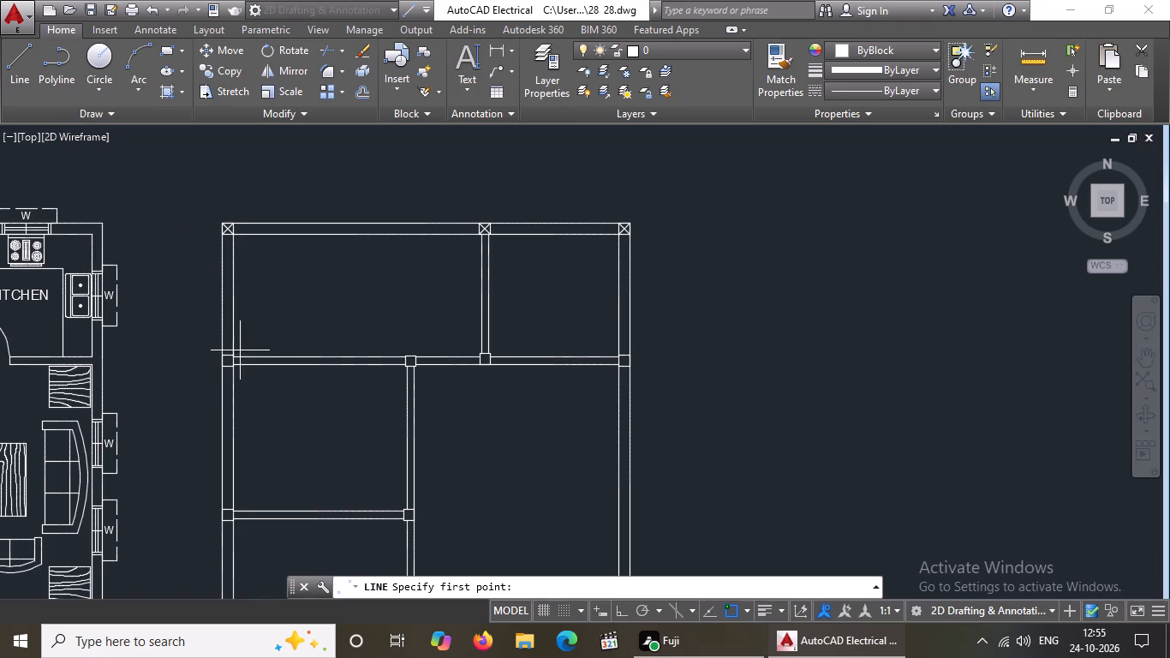
{"action": "scroll", "coordinate": [222, 358], "scroll_direction": "up", "scroll_amount": 3}
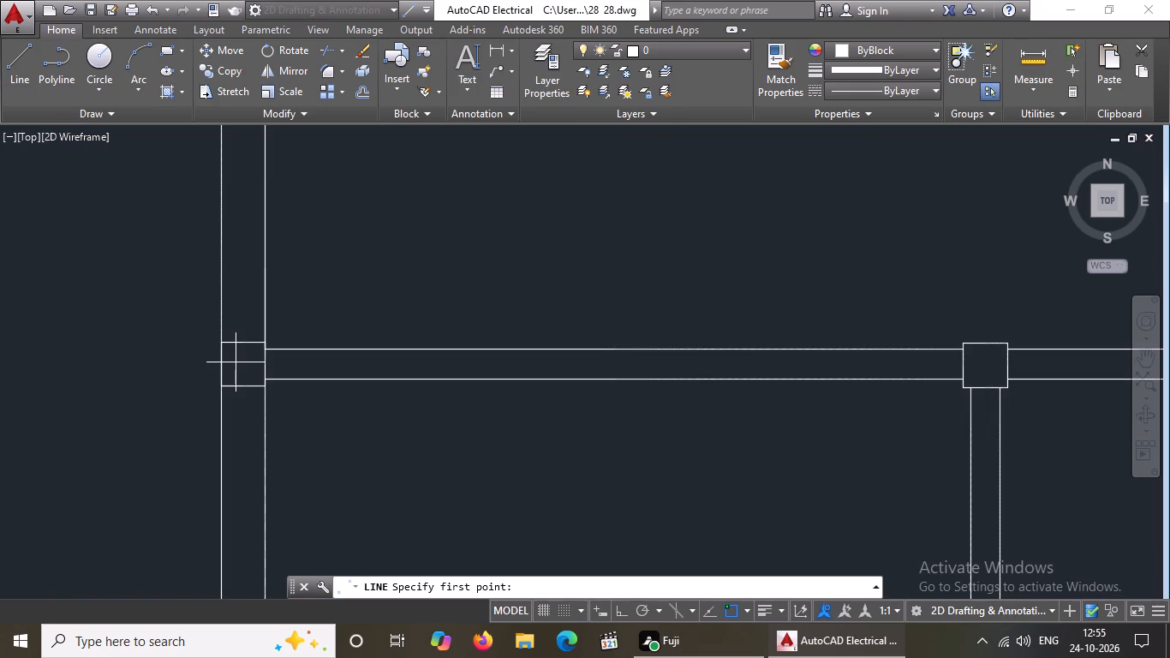
{"action": "scroll", "coordinate": [239, 353], "scroll_direction": "up", "scroll_amount": 2}
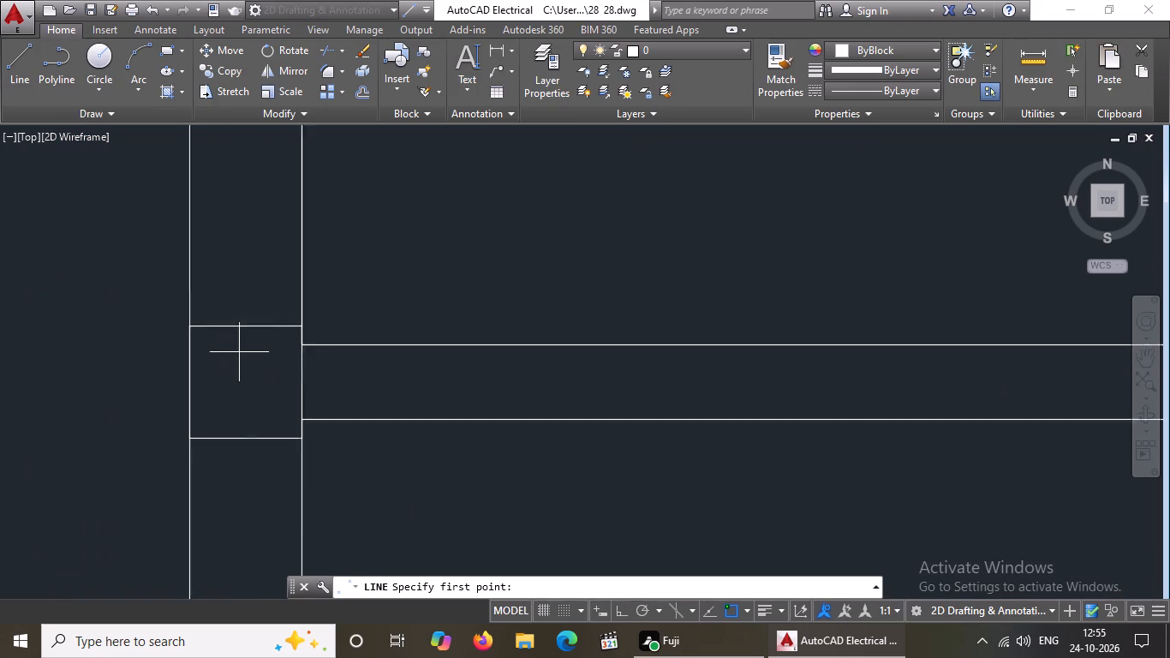
{"action": "scroll", "coordinate": [239, 352], "scroll_direction": "up", "scroll_amount": 1}
{"action": "left_click", "coordinate": [159, 308]}
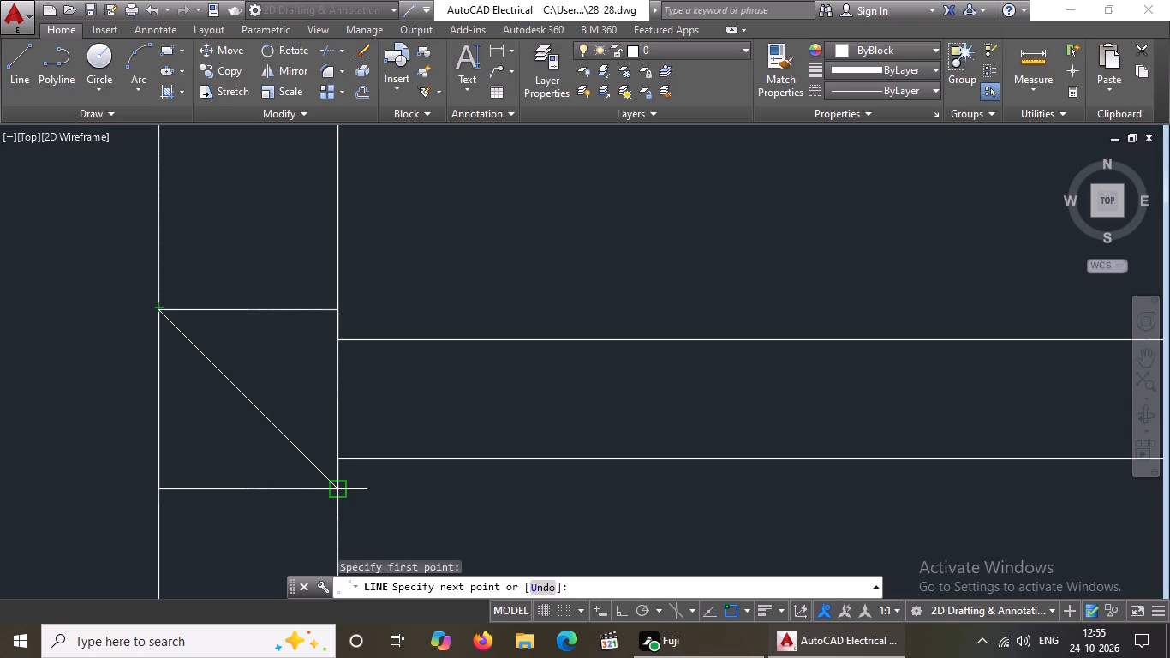
{"action": "left_click_drag", "start_coordinate": [337, 490], "coordinate": [433, 525]}
{"action": "key", "text": "Return"}
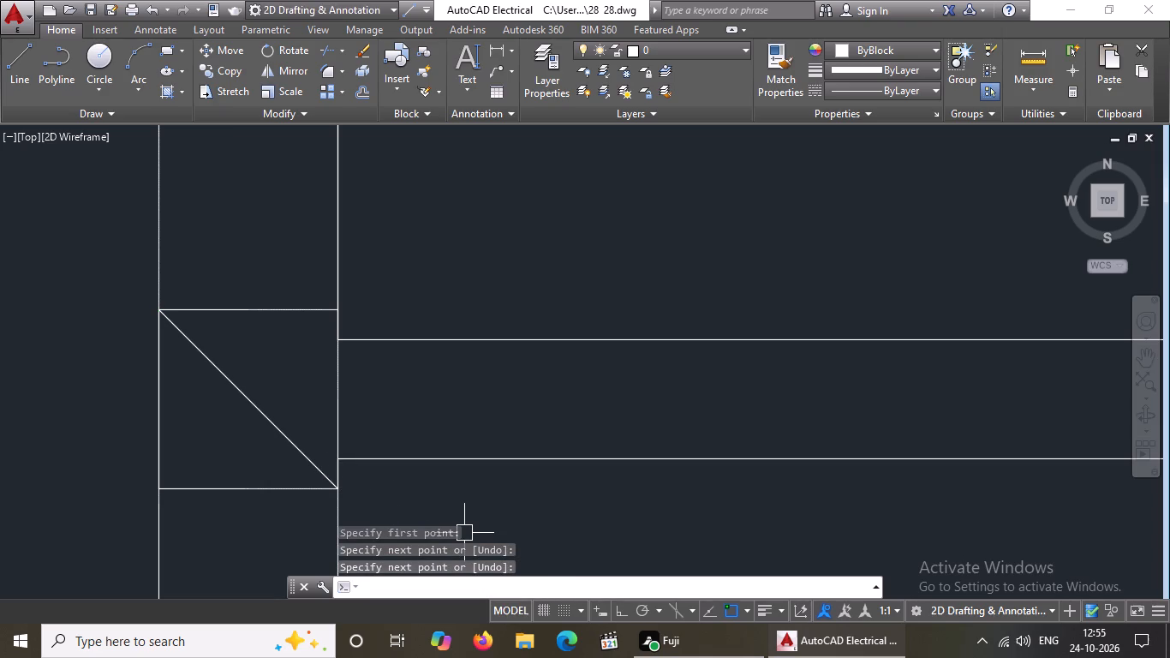
Draw the opposite diagonal from lower left to upper right corner of the same column square on the left outer wall.
{"action": "key", "text": "l"}
{"action": "key", "text": "Return"}
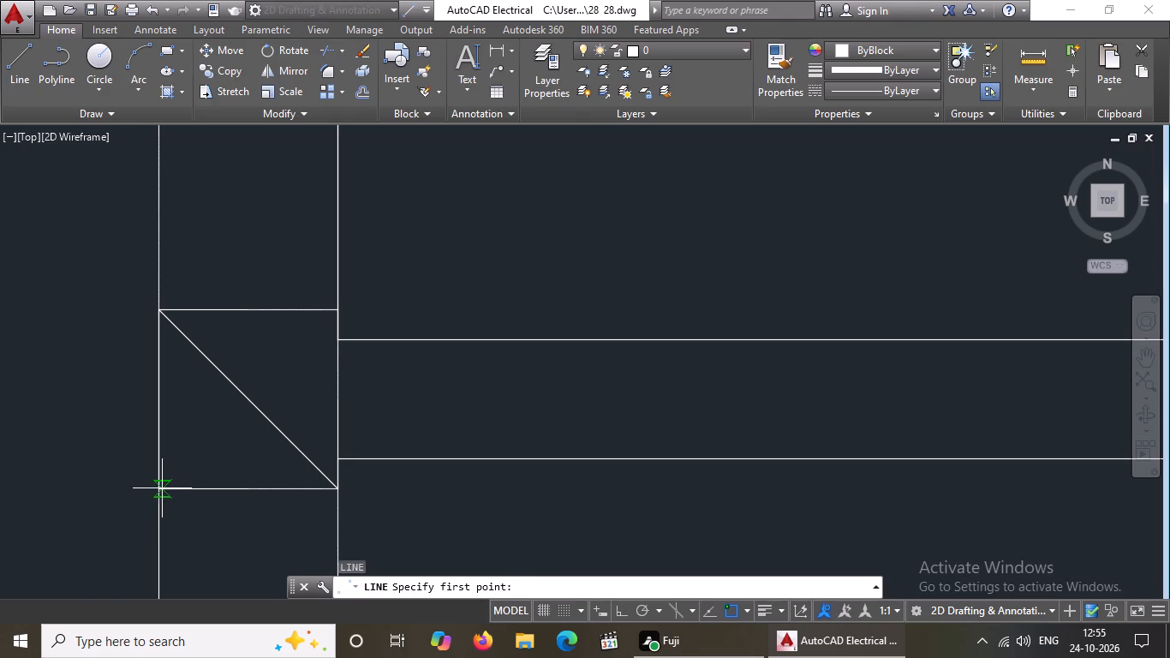
{"action": "left_click_drag", "start_coordinate": [154, 492], "coordinate": [176, 483]}
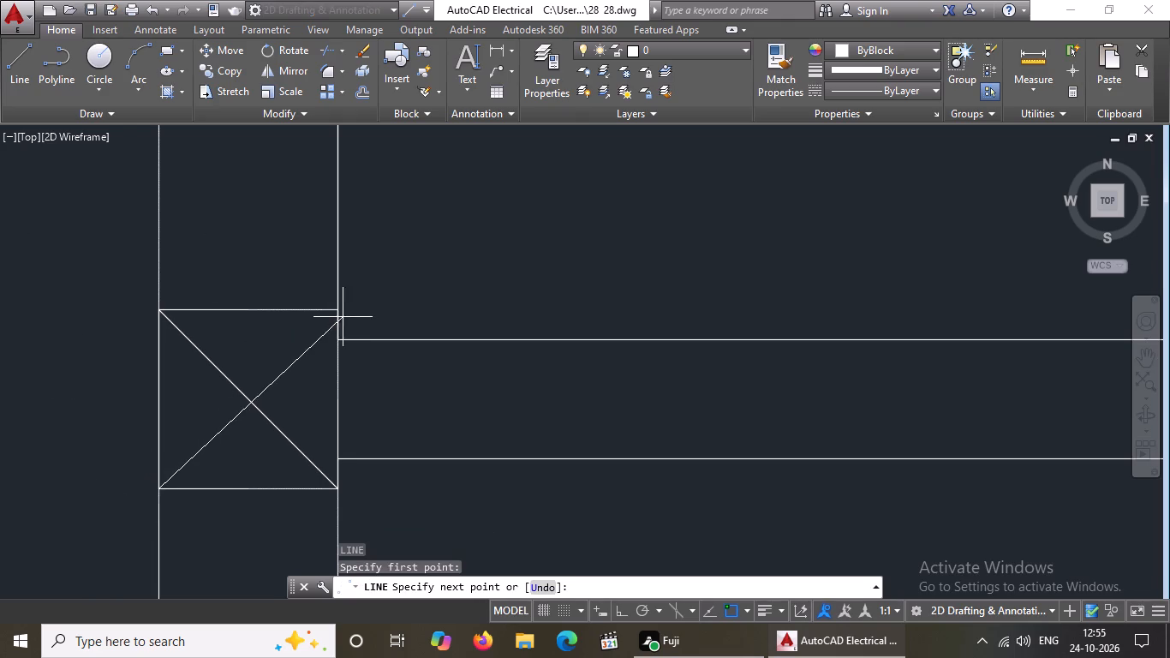
{"action": "left_click_drag", "start_coordinate": [338, 309], "coordinate": [395, 296]}
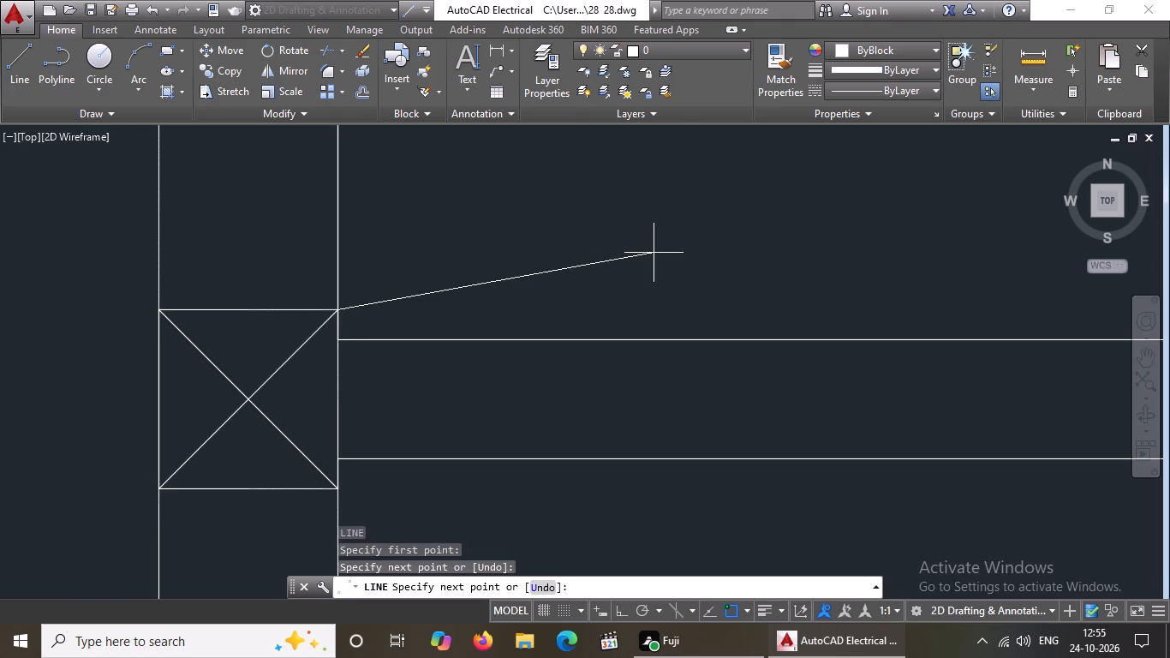
{"action": "key", "text": "Return"}
Examine how the column squares along the middle horizontal partition align with the wall lines.
{"action": "scroll", "coordinate": [643, 303], "scroll_direction": "down", "scroll_amount": 6}
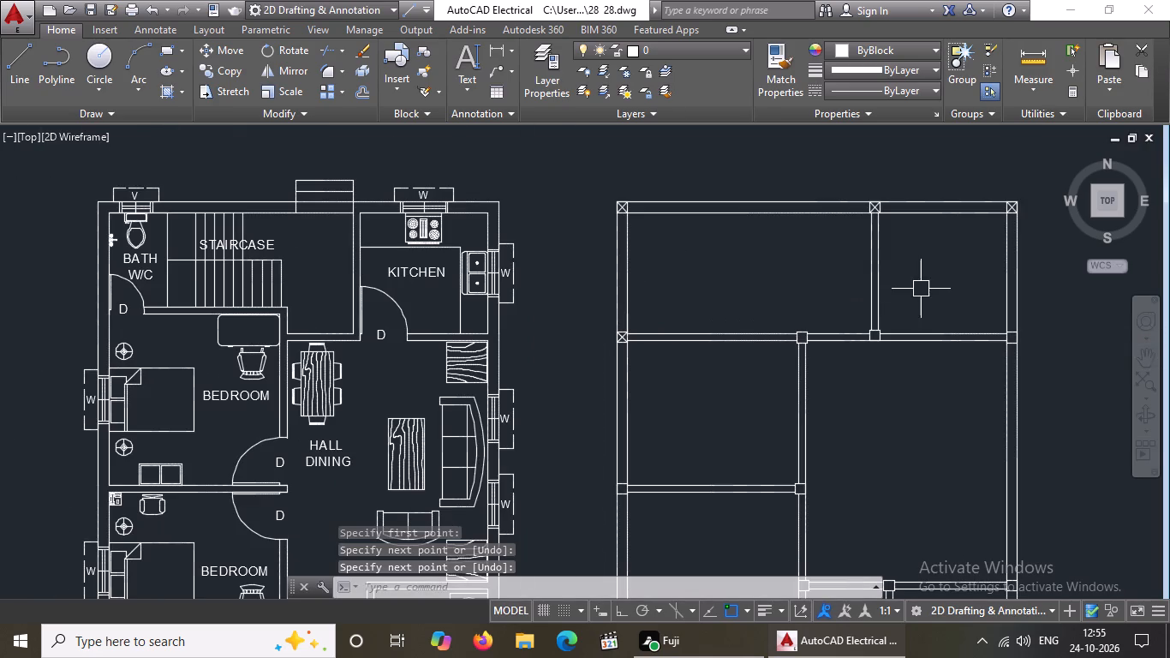
{"action": "scroll", "coordinate": [944, 307], "scroll_direction": "up", "scroll_amount": 3}
{"action": "scroll", "coordinate": [939, 311], "scroll_direction": "down", "scroll_amount": 3}
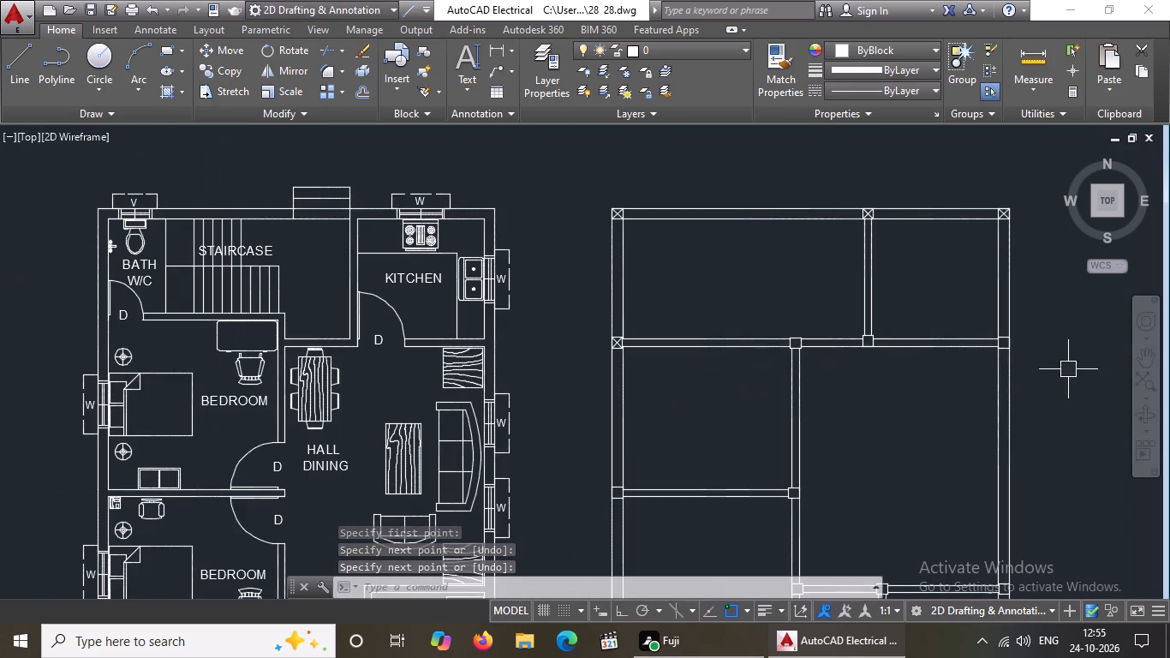
{"action": "scroll", "coordinate": [1072, 343], "scroll_direction": "up", "scroll_amount": 2}
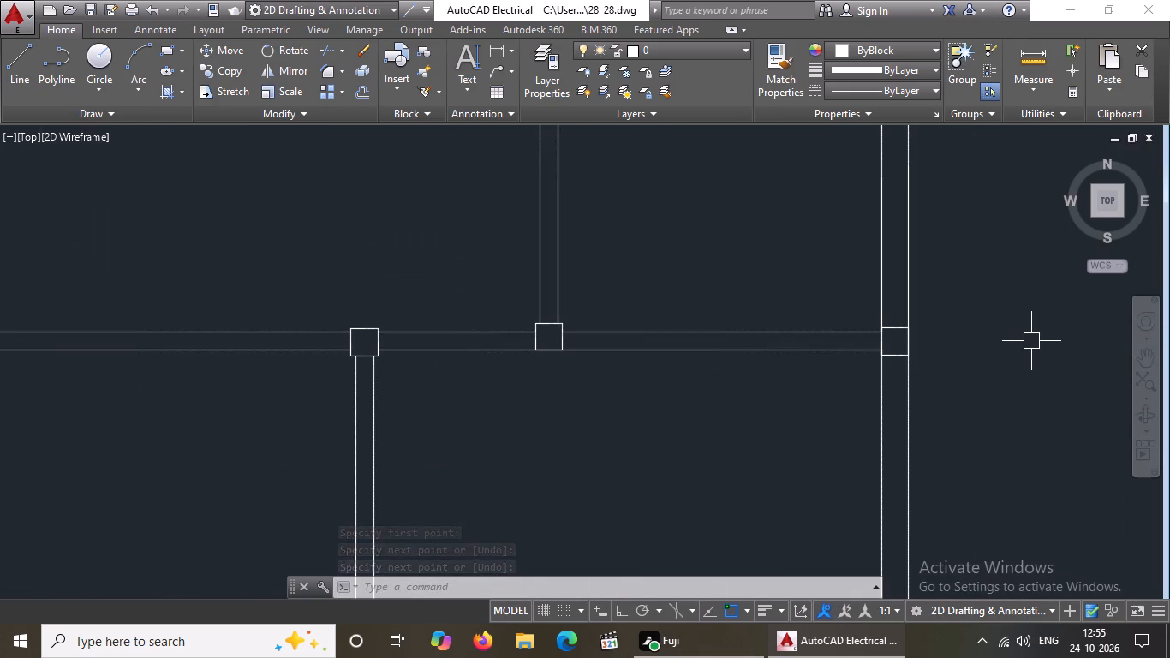
{"action": "scroll", "coordinate": [1030, 341], "scroll_direction": "down", "scroll_amount": 3}
{"action": "scroll", "coordinate": [1026, 331], "scroll_direction": "up", "scroll_amount": 2}
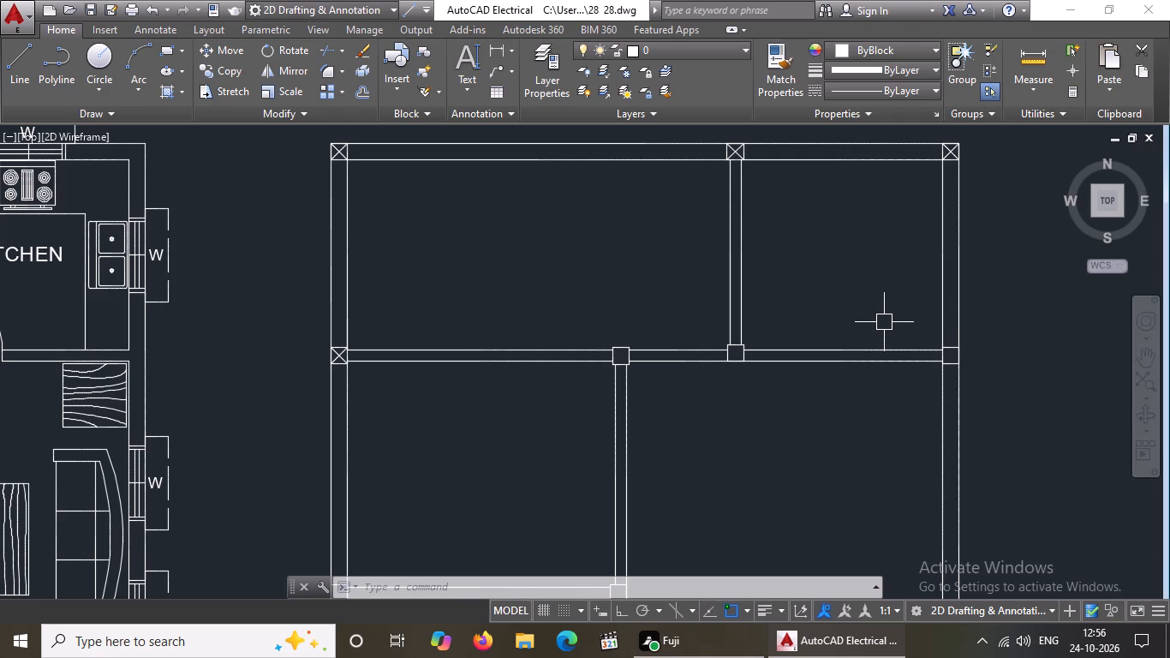
{"action": "middle_click_drag", "start_coordinate": [857, 320], "coordinate": [863, 419]}
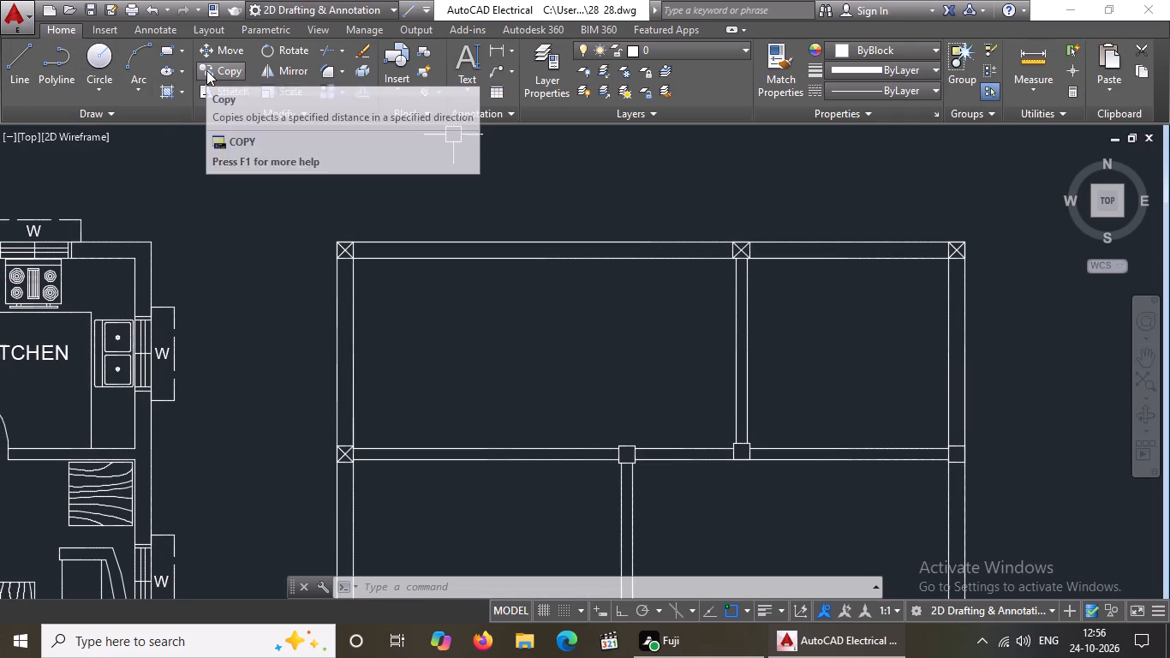
{"action": "scroll", "coordinate": [813, 266], "scroll_direction": "up", "scroll_amount": 3}
{"action": "scroll", "coordinate": [797, 261], "scroll_direction": "down", "scroll_amount": 3}
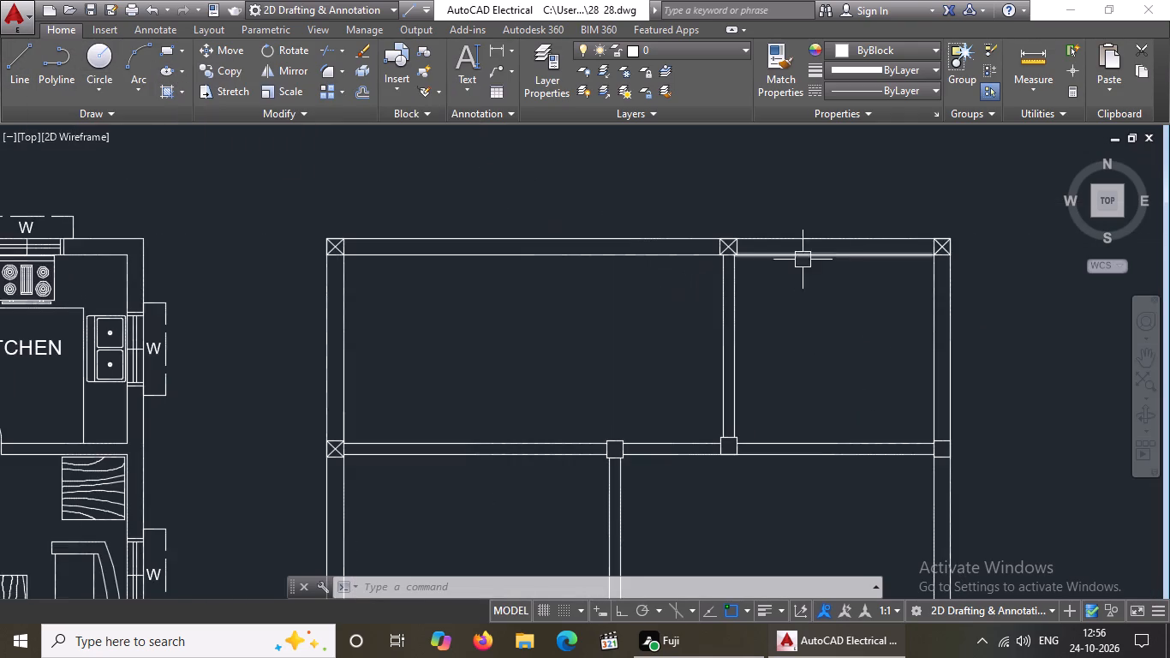
{"action": "scroll", "coordinate": [989, 218], "scroll_direction": "up", "scroll_amount": 4}
{"action": "scroll", "coordinate": [945, 220], "scroll_direction": "down", "scroll_amount": 5}
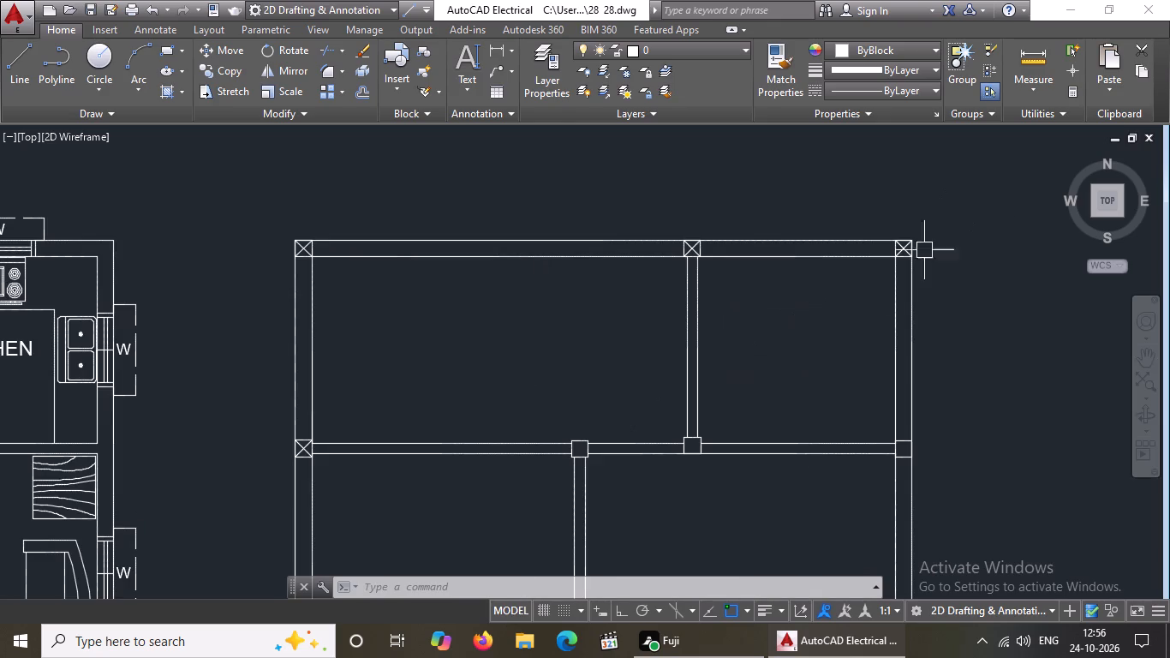
{"action": "scroll", "coordinate": [276, 472], "scroll_direction": "up", "scroll_amount": 3}
{"action": "scroll", "coordinate": [367, 401], "scroll_direction": "down", "scroll_amount": 3}
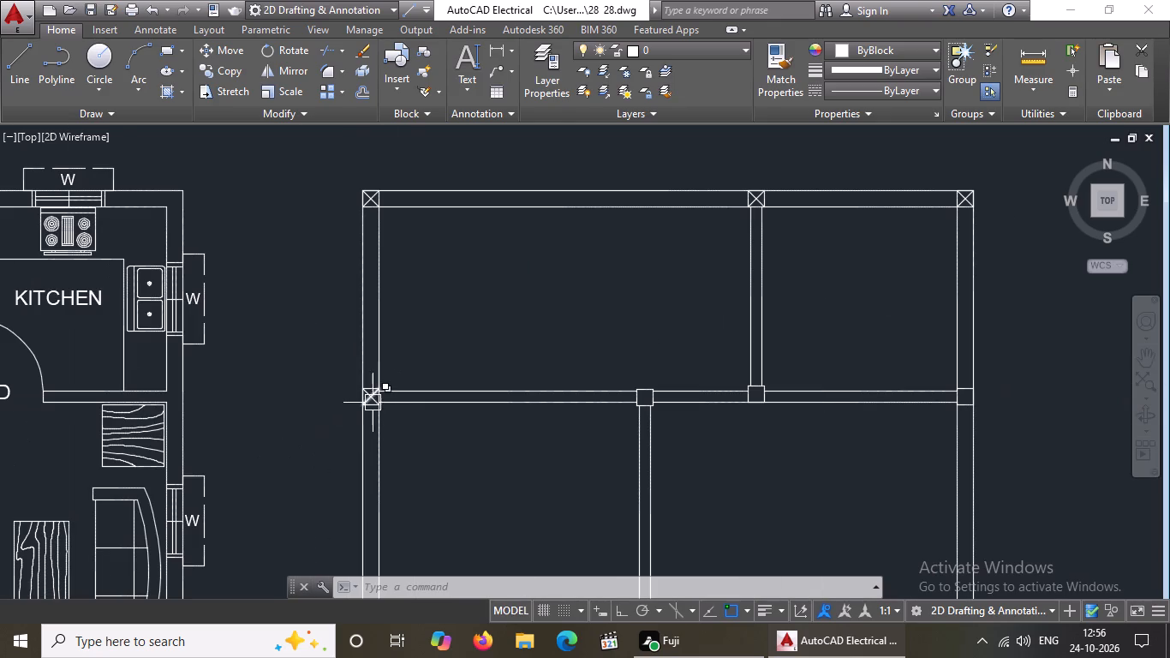
{"action": "scroll", "coordinate": [627, 434], "scroll_direction": "up", "scroll_amount": 2}
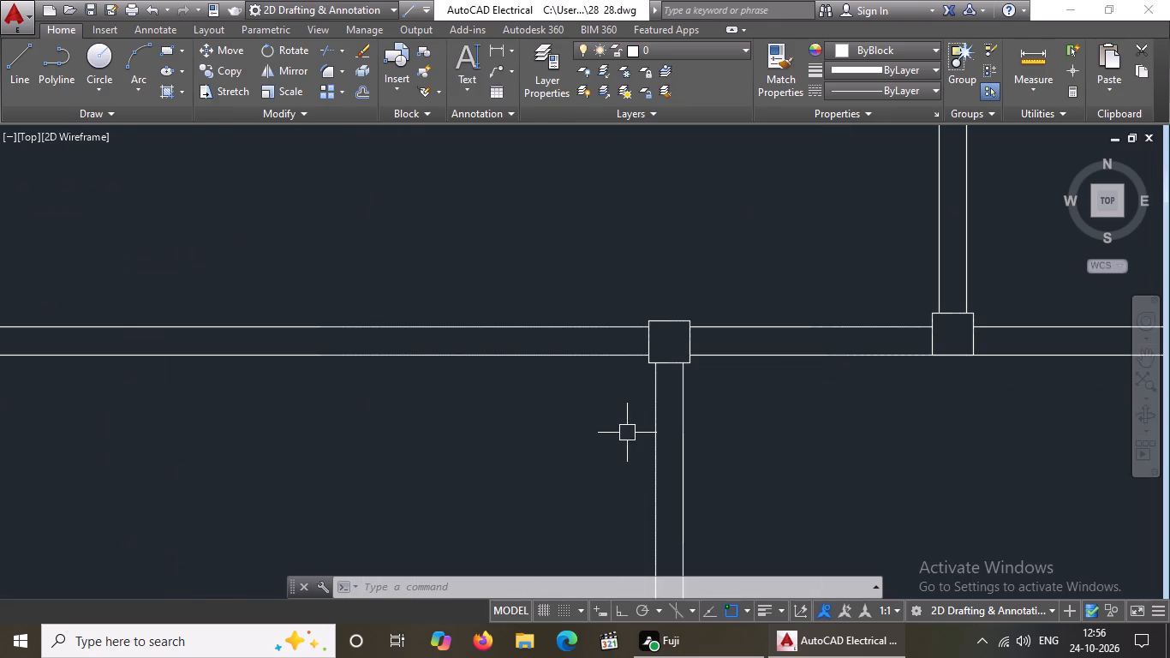
{"action": "scroll", "coordinate": [627, 433], "scroll_direction": "down", "scroll_amount": 2}
Move the crossed column square on the left outer wall up so its lower right corner meets the middle partition's lower line.
{"action": "left_click_drag", "start_coordinate": [314, 364], "coordinate": [323, 368]}
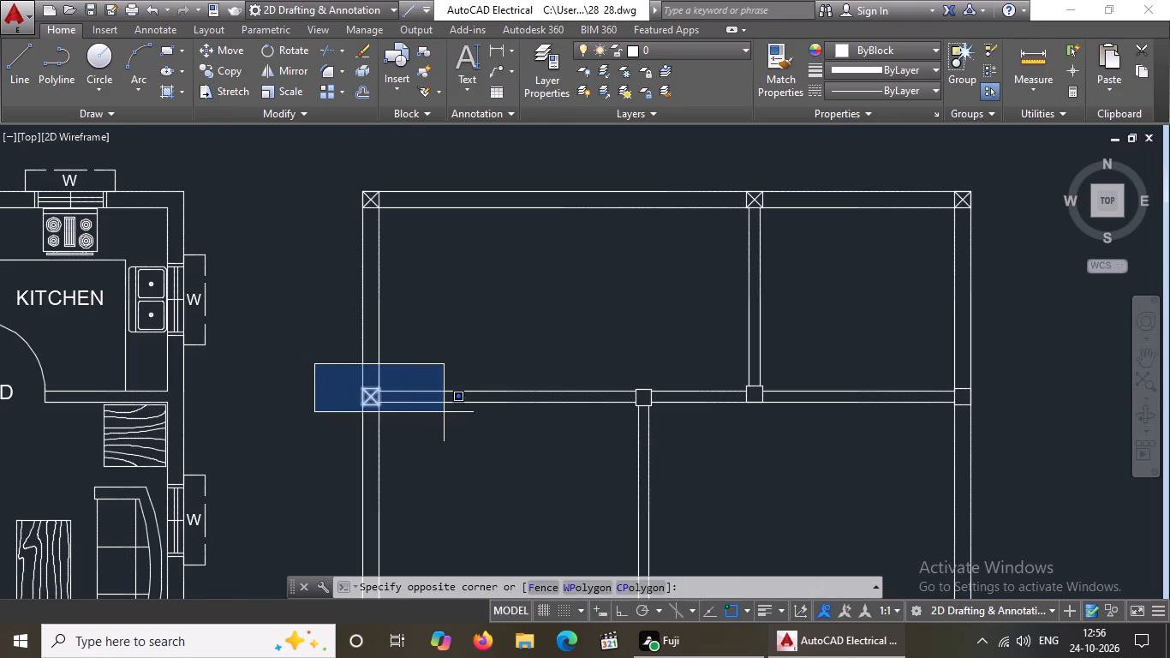
{"action": "left_click", "coordinate": [455, 419]}
{"action": "left_click_drag", "start_coordinate": [222, 51], "coordinate": [231, 73]}
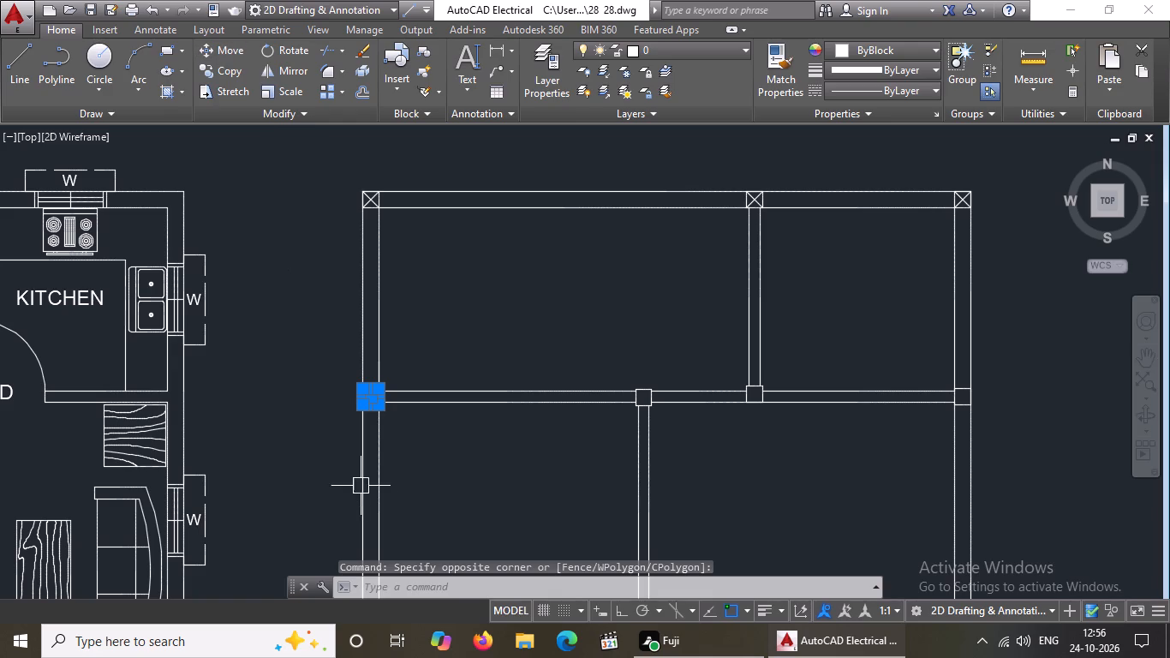
{"action": "left_click", "coordinate": [234, 47]}
{"action": "scroll", "coordinate": [396, 399], "scroll_direction": "up", "scroll_amount": 6}
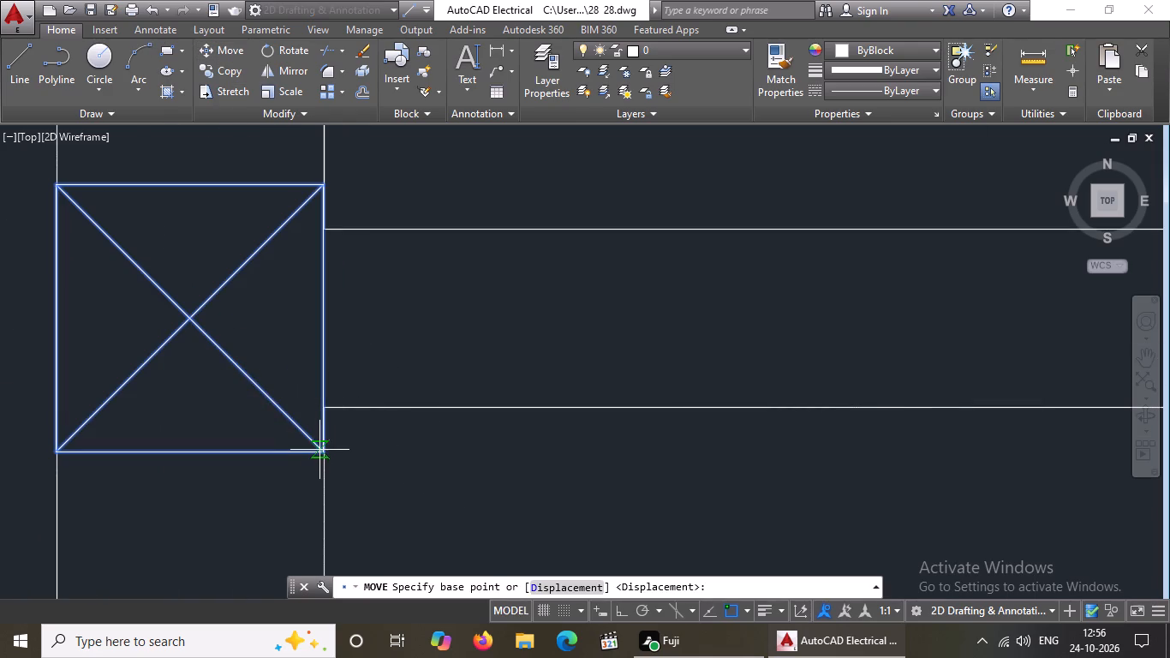
{"action": "left_click", "coordinate": [323, 452]}
{"action": "left_click", "coordinate": [326, 406]}
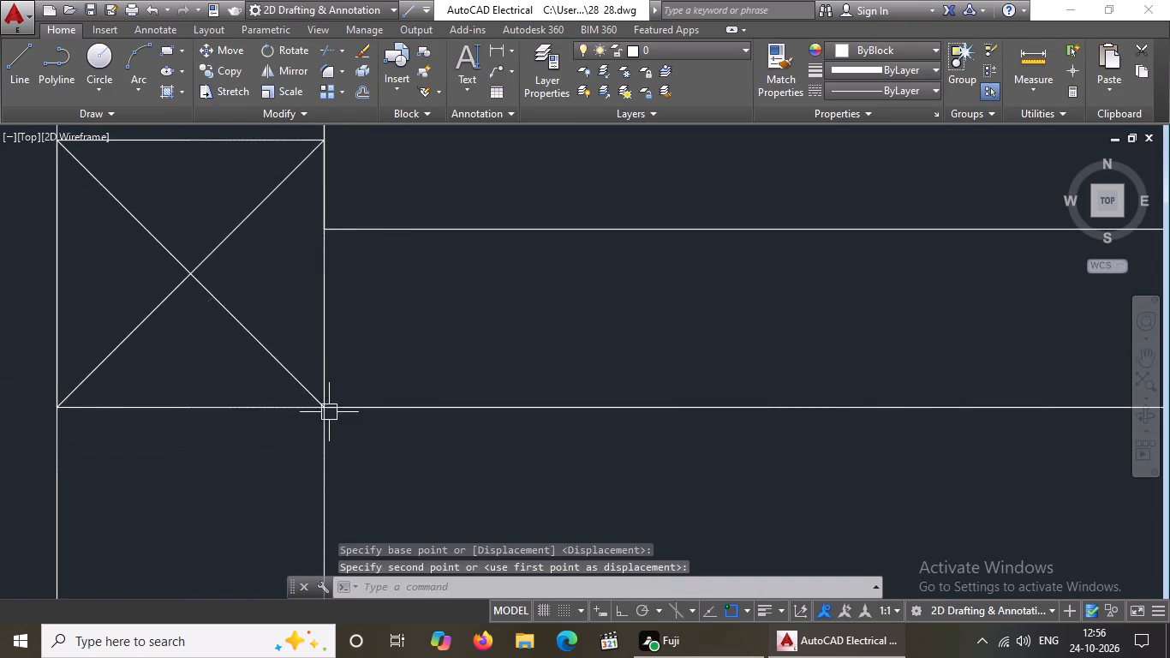
Move the column square above the lower vertical partition straight up so its bottom edge aligns with the middle partition's lower line.
{"action": "scroll", "coordinate": [329, 425], "scroll_direction": "down", "scroll_amount": 4}
{"action": "scroll", "coordinate": [668, 423], "scroll_direction": "down", "scroll_amount": 1}
{"action": "scroll", "coordinate": [940, 436], "scroll_direction": "up", "scroll_amount": 3}
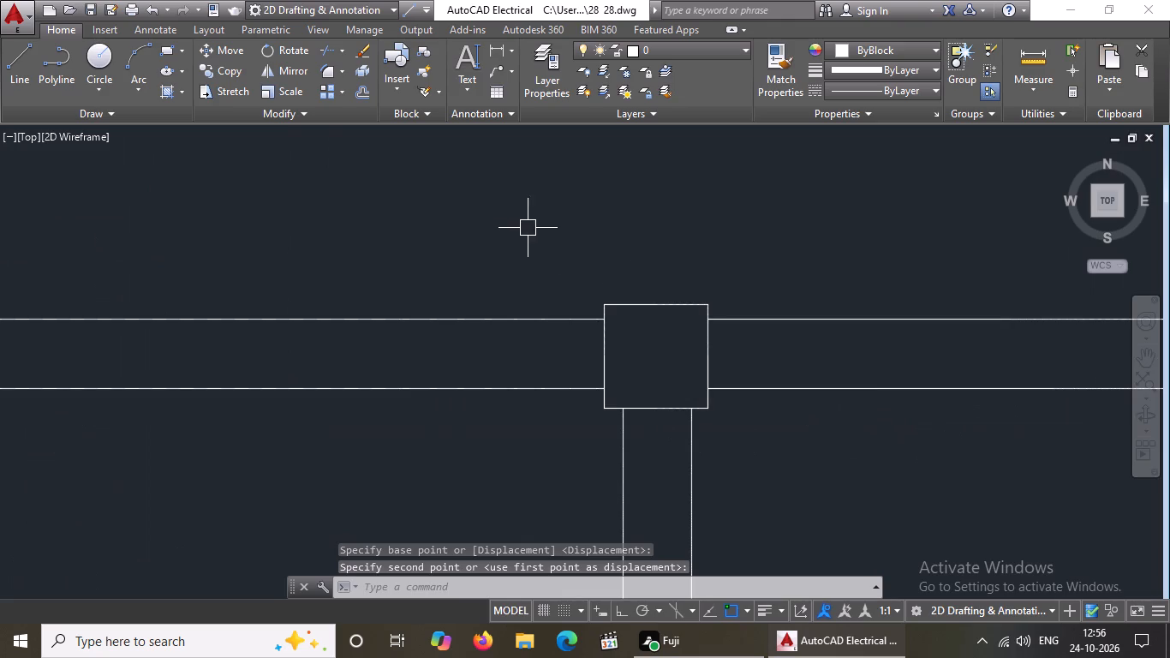
{"action": "left_click_drag", "start_coordinate": [508, 232], "coordinate": [595, 315]}
{"action": "left_click", "coordinate": [827, 486]}
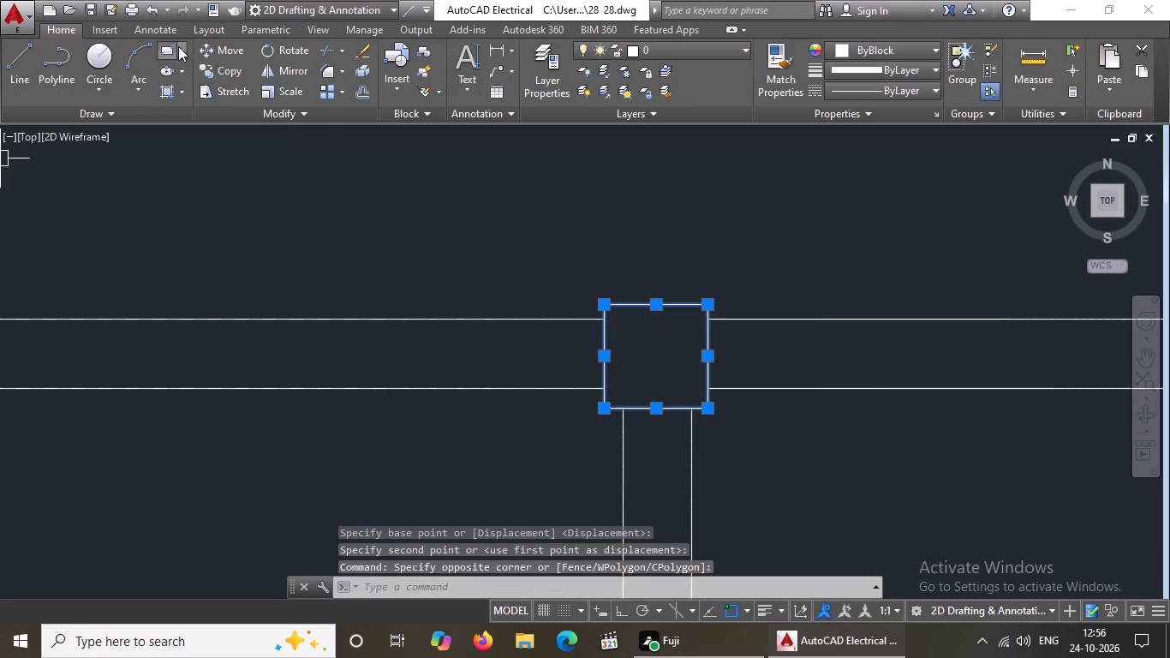
{"action": "left_click_drag", "start_coordinate": [216, 45], "coordinate": [220, 54]}
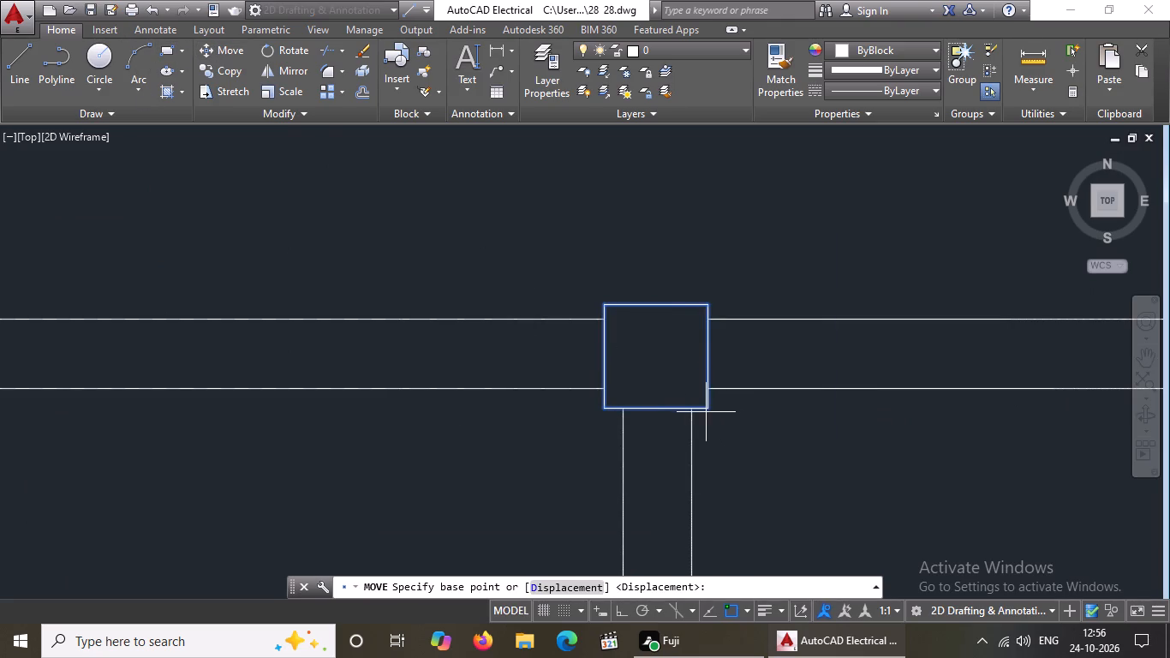
{"action": "left_click", "coordinate": [708, 409]}
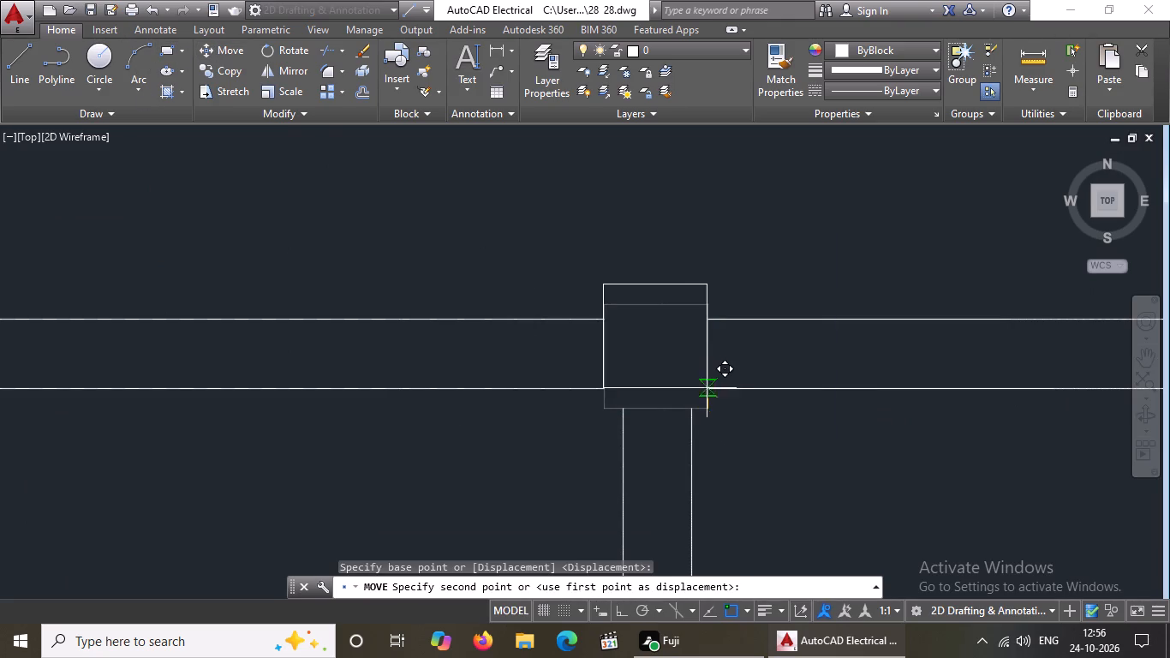
{"action": "left_click", "coordinate": [707, 388]}
Extend both lines of the lower vertical partition up to the bottom edge of the moved column square.
{"action": "scroll", "coordinate": [712, 384], "scroll_direction": "down", "scroll_amount": 4}
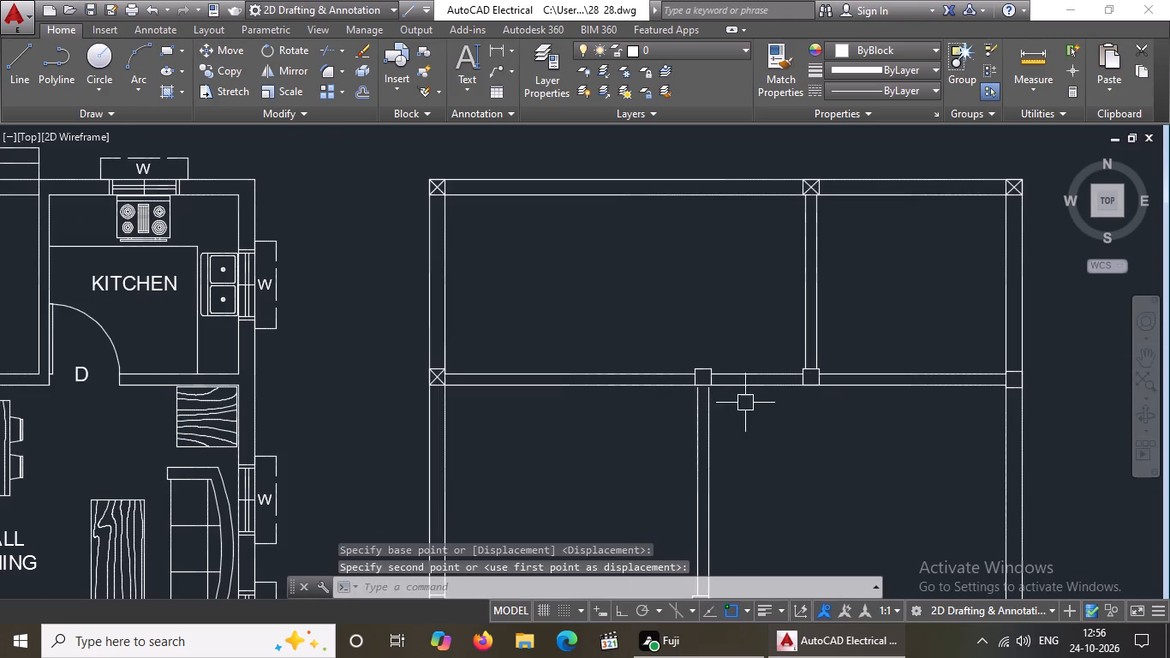
{"action": "scroll", "coordinate": [725, 382], "scroll_direction": "up", "scroll_amount": 2}
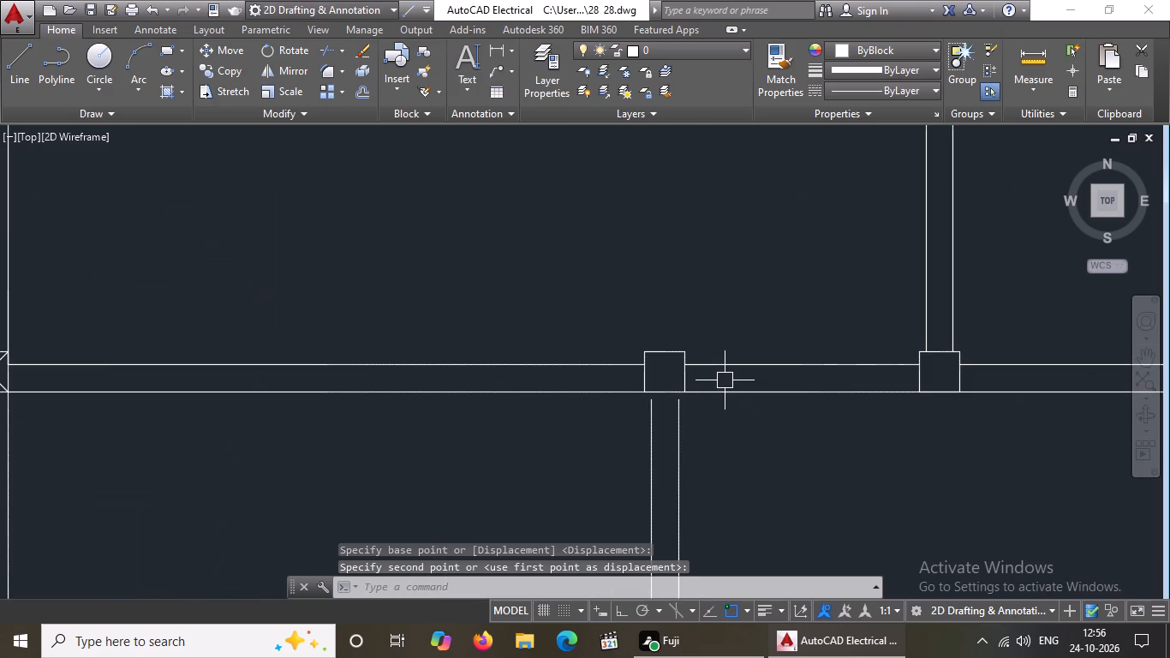
{"action": "key", "text": "Escape"}
{"action": "key", "text": "e"}
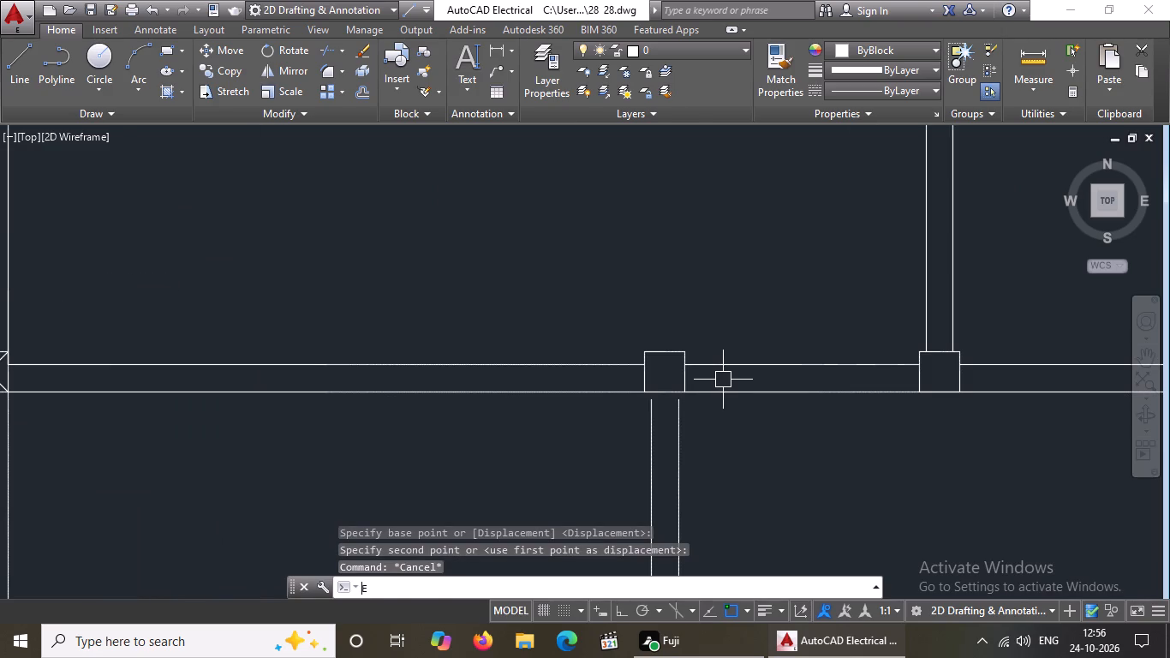
{"action": "type", "text": "X"}
{"action": "key", "text": "space"}
{"action": "key", "text": "space"}
{"action": "left_click", "coordinate": [649, 426]}
{"action": "left_click", "coordinate": [678, 418]}
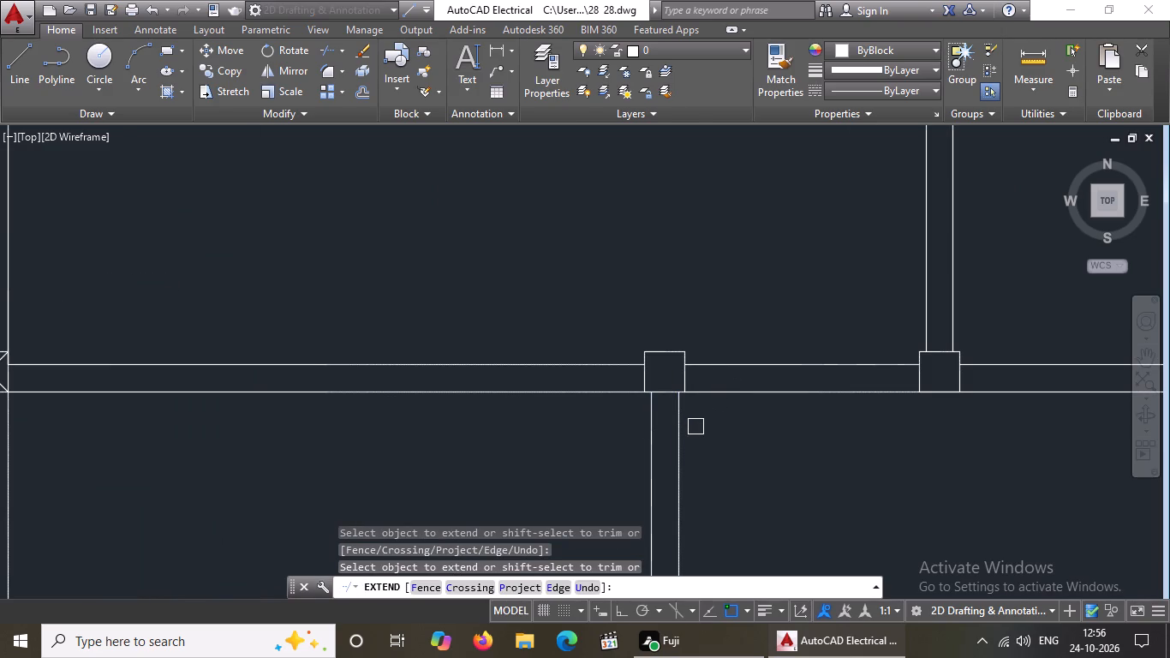
{"action": "key", "text": "Escape"}
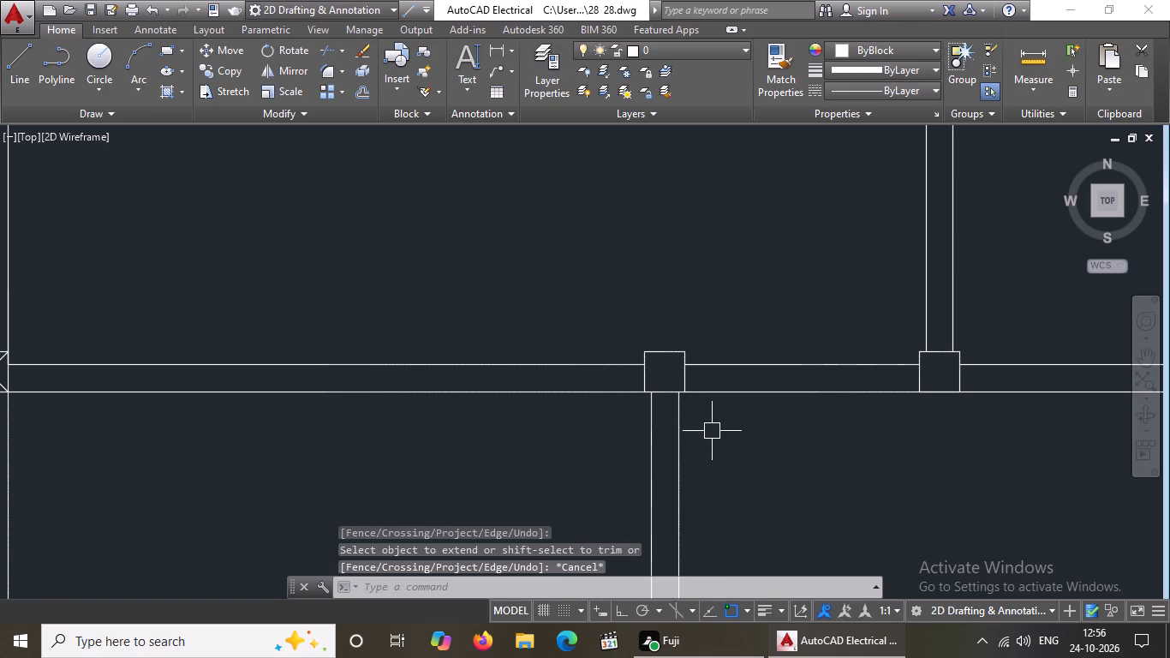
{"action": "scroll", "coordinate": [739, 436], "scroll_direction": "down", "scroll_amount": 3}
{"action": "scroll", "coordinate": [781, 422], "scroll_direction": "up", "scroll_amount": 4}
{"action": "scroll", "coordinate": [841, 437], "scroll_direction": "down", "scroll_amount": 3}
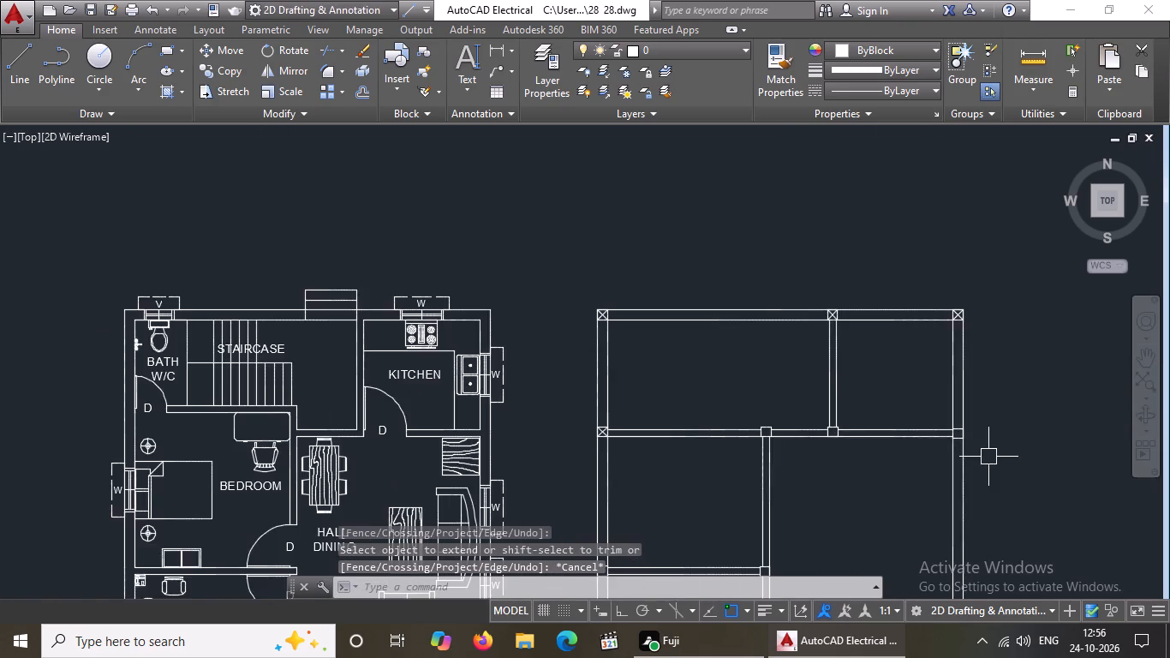
Move the column square on the right outer wall up so its lower left corner meets the middle partition's lower line.
{"action": "scroll", "coordinate": [992, 456], "scroll_direction": "up", "scroll_amount": 3}
{"action": "left_click_drag", "start_coordinate": [791, 331], "coordinate": [818, 350]}
{"action": "left_click", "coordinate": [946, 432]}
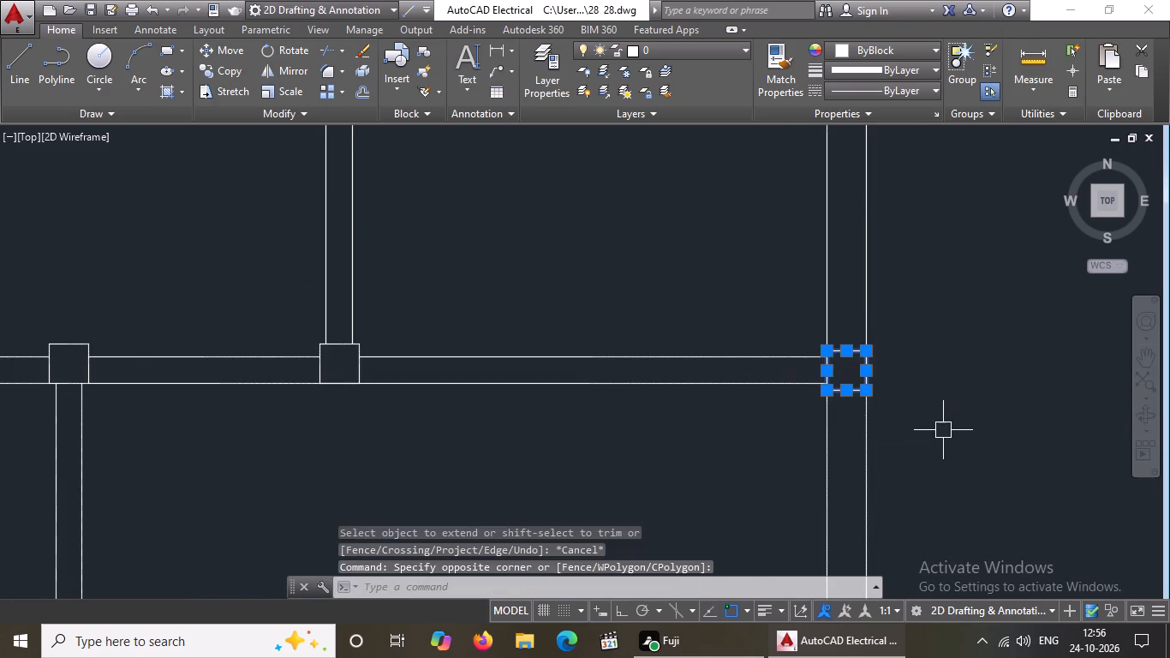
{"action": "left_click_drag", "start_coordinate": [211, 52], "coordinate": [226, 68]}
{"action": "left_click", "coordinate": [229, 50]}
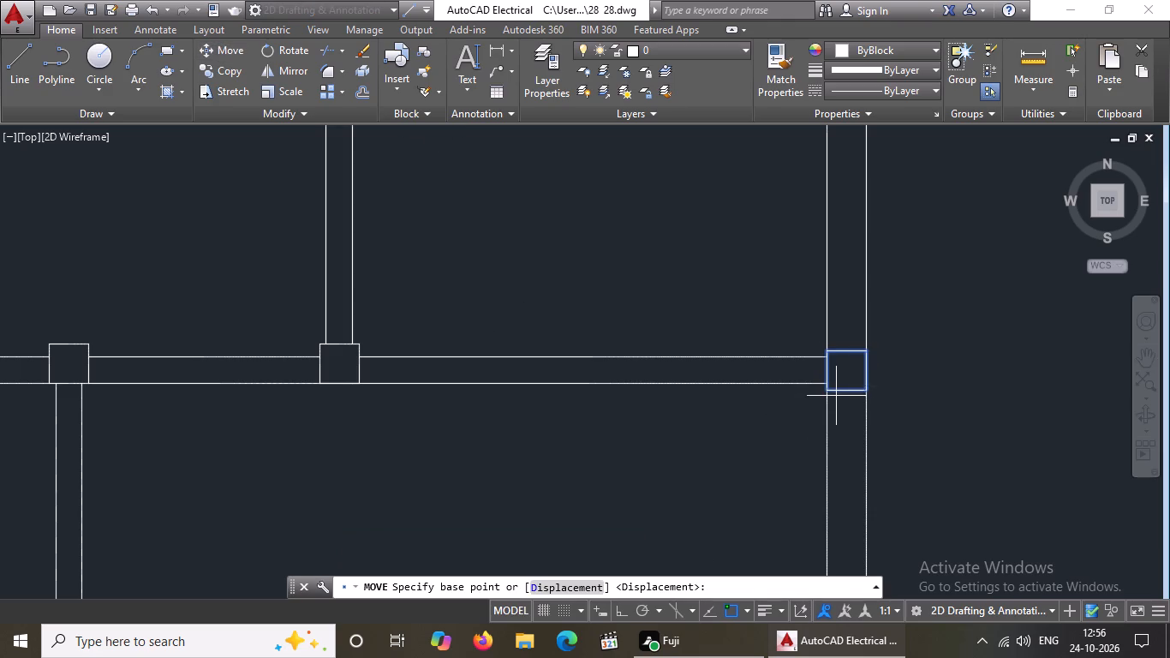
{"action": "scroll", "coordinate": [828, 392], "scroll_direction": "up", "scroll_amount": 3}
{"action": "left_click", "coordinate": [818, 392]}
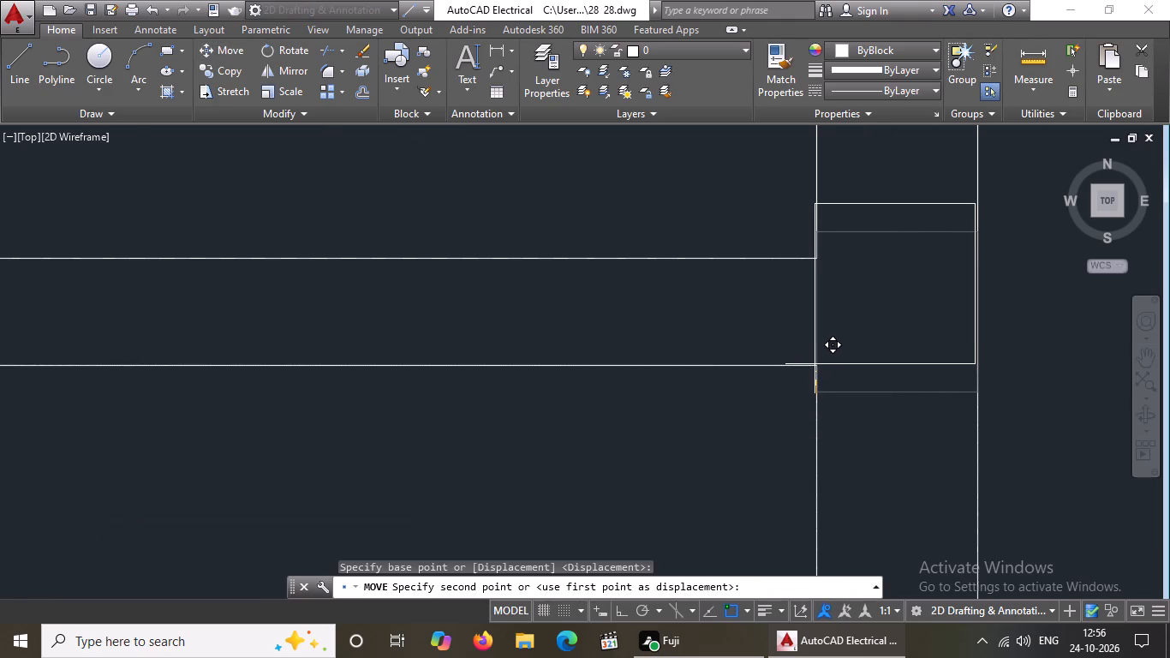
{"action": "left_click", "coordinate": [816, 364]}
{"action": "scroll", "coordinate": [817, 362], "scroll_direction": "down", "scroll_amount": 3}
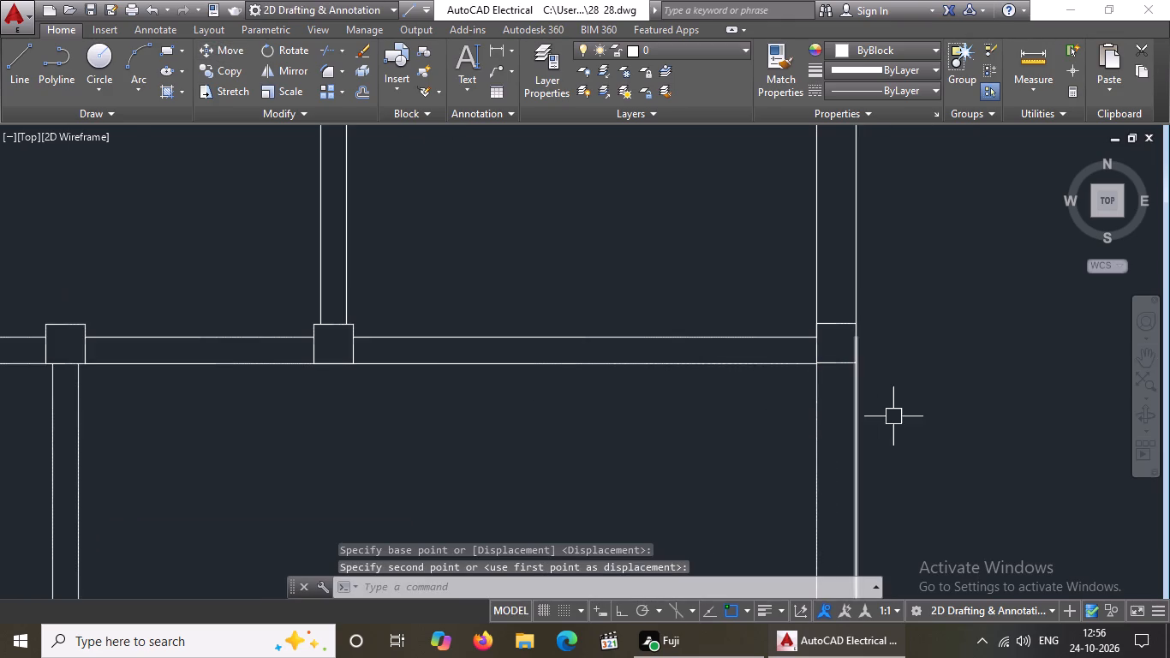
Fine-tune the right outer wall square's position, moving its lower left corner exactly onto the end of the middle partition's lower line.
{"action": "scroll", "coordinate": [833, 362], "scroll_direction": "up", "scroll_amount": 2}
{"action": "left_click_drag", "start_coordinate": [717, 230], "coordinate": [726, 235]}
{"action": "left_click", "coordinate": [994, 446]}
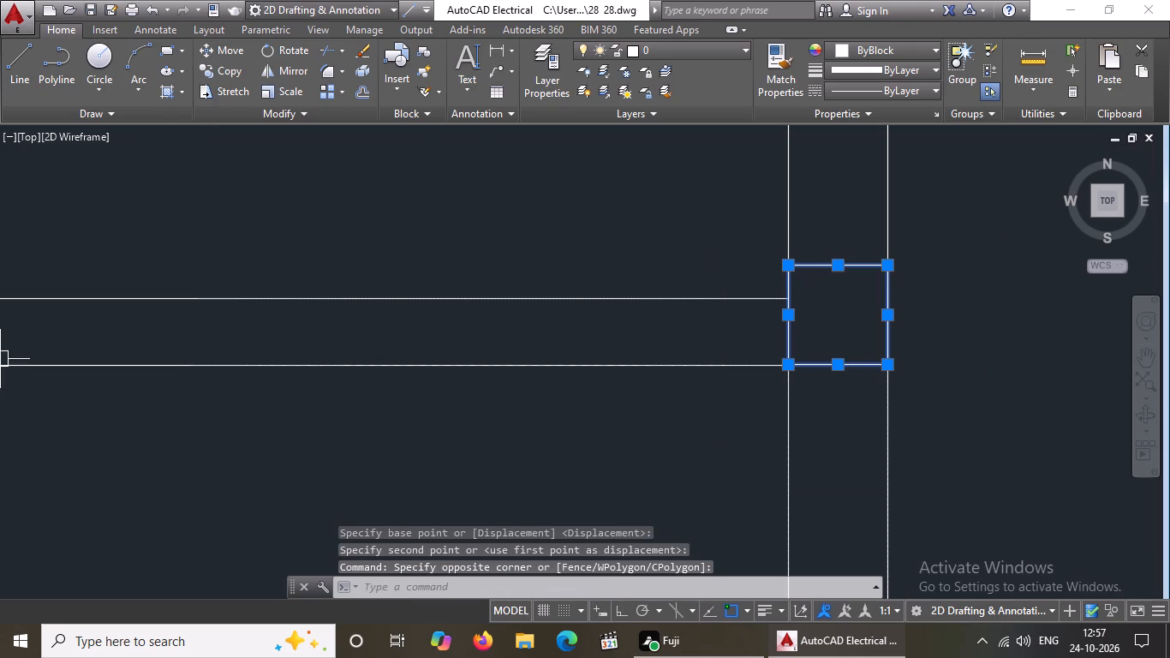
{"action": "left_click", "coordinate": [229, 48]}
{"action": "scroll", "coordinate": [805, 371], "scroll_direction": "up", "scroll_amount": 2}
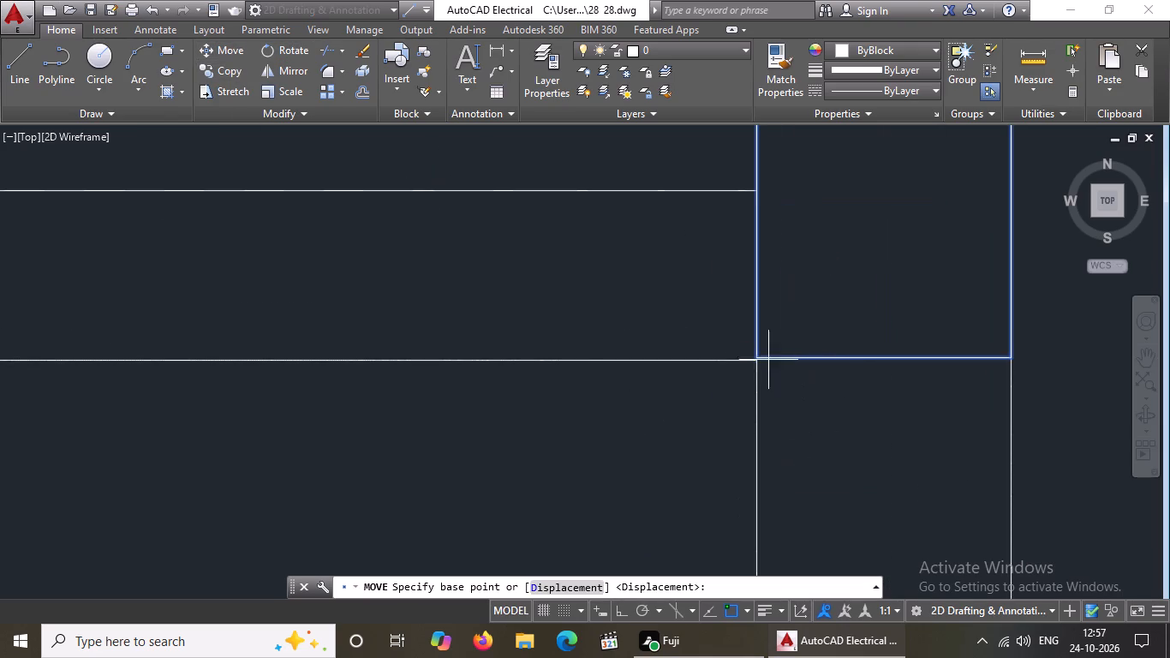
{"action": "scroll", "coordinate": [749, 350], "scroll_direction": "up", "scroll_amount": 4}
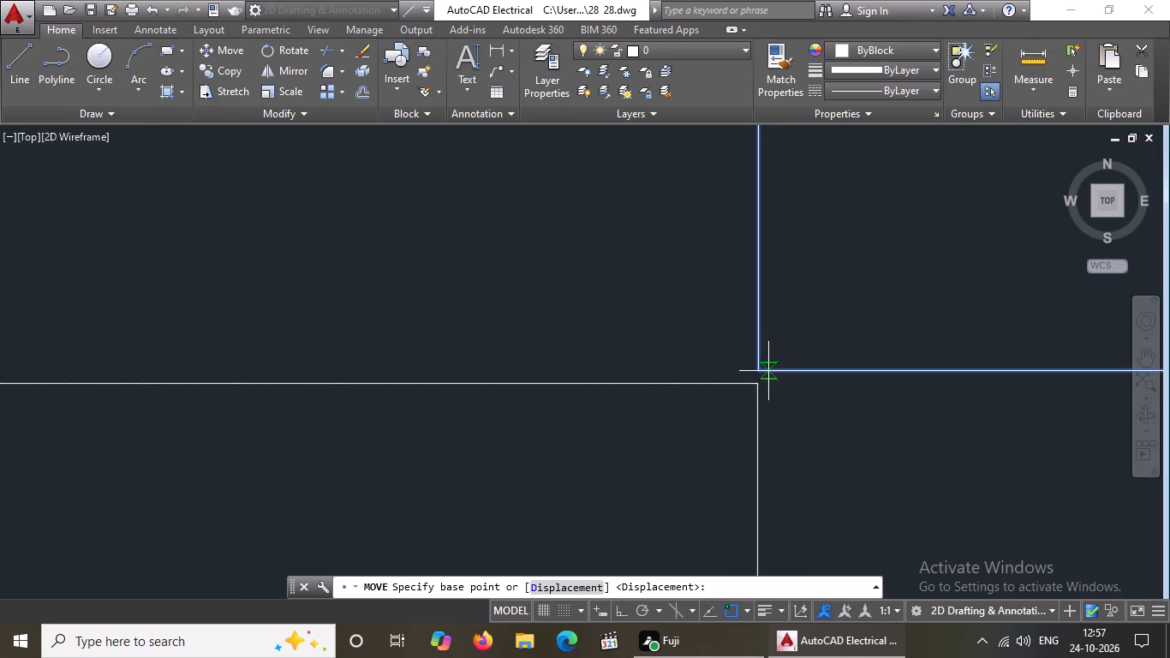
{"action": "left_click", "coordinate": [755, 371]}
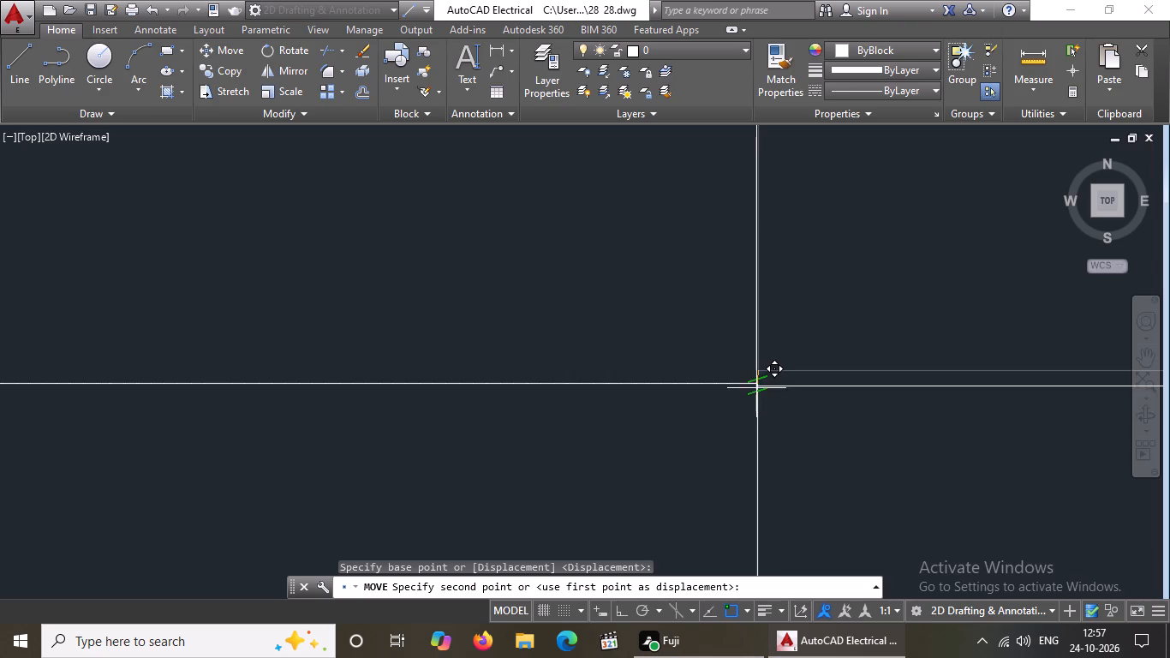
{"action": "left_click", "coordinate": [758, 383]}
{"action": "scroll", "coordinate": [773, 385], "scroll_direction": "down", "scroll_amount": 10}
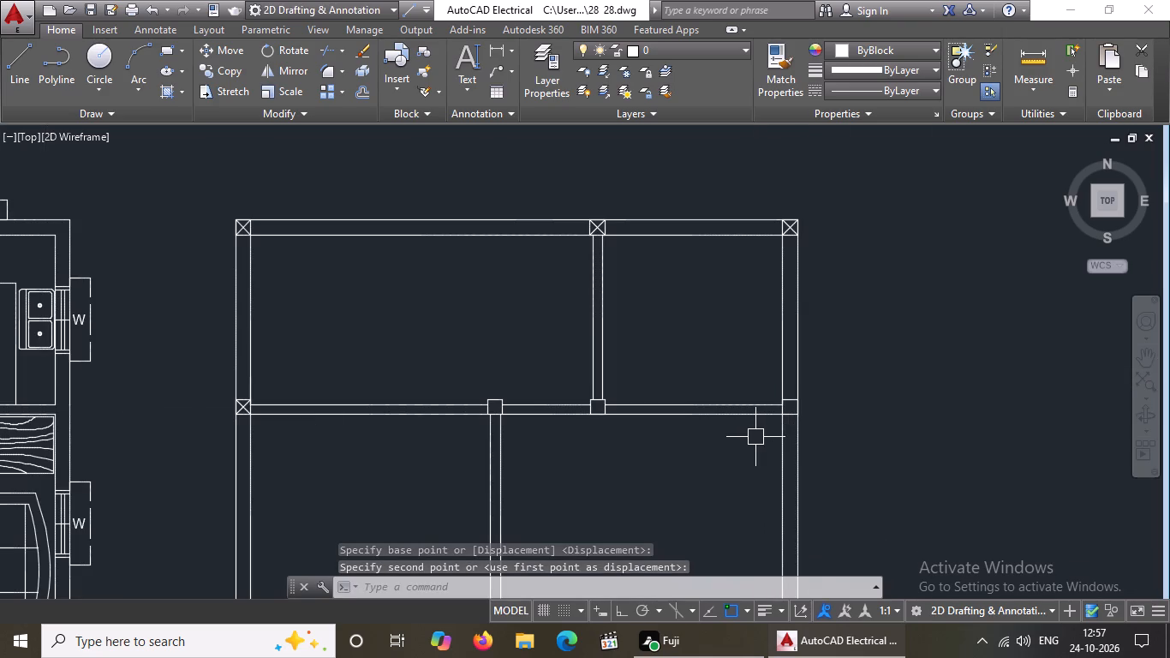
{"action": "key", "text": "Escape"}
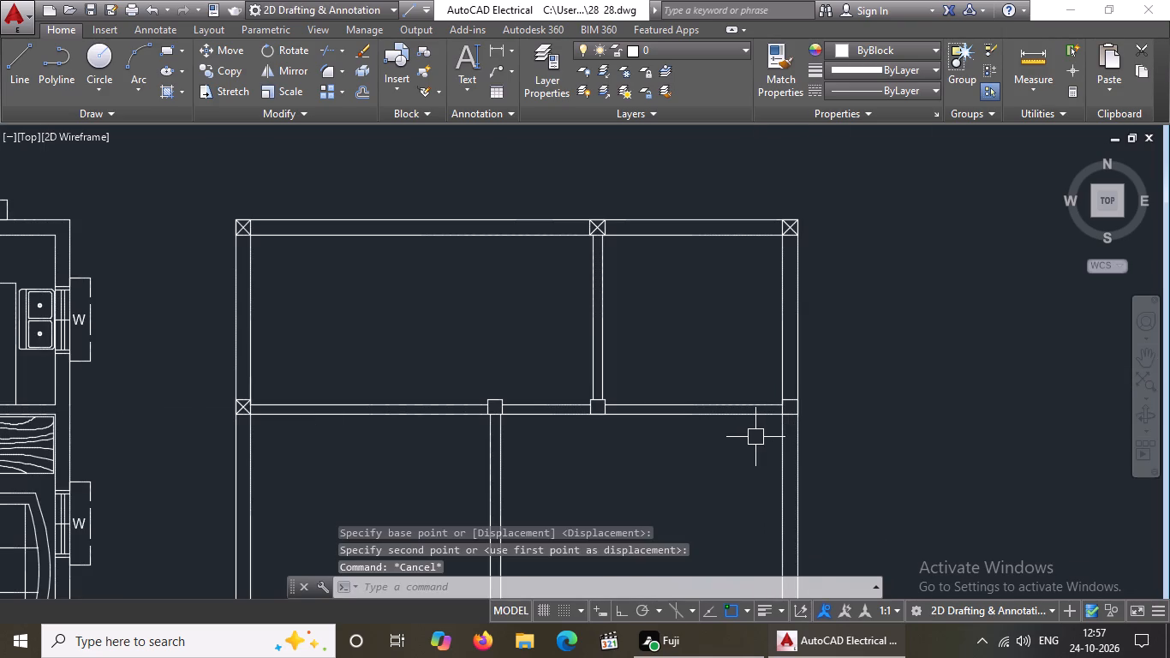
{"action": "type", "text": "LK"}
{"action": "key", "text": "Escape"}
{"action": "key", "text": "Escape"}
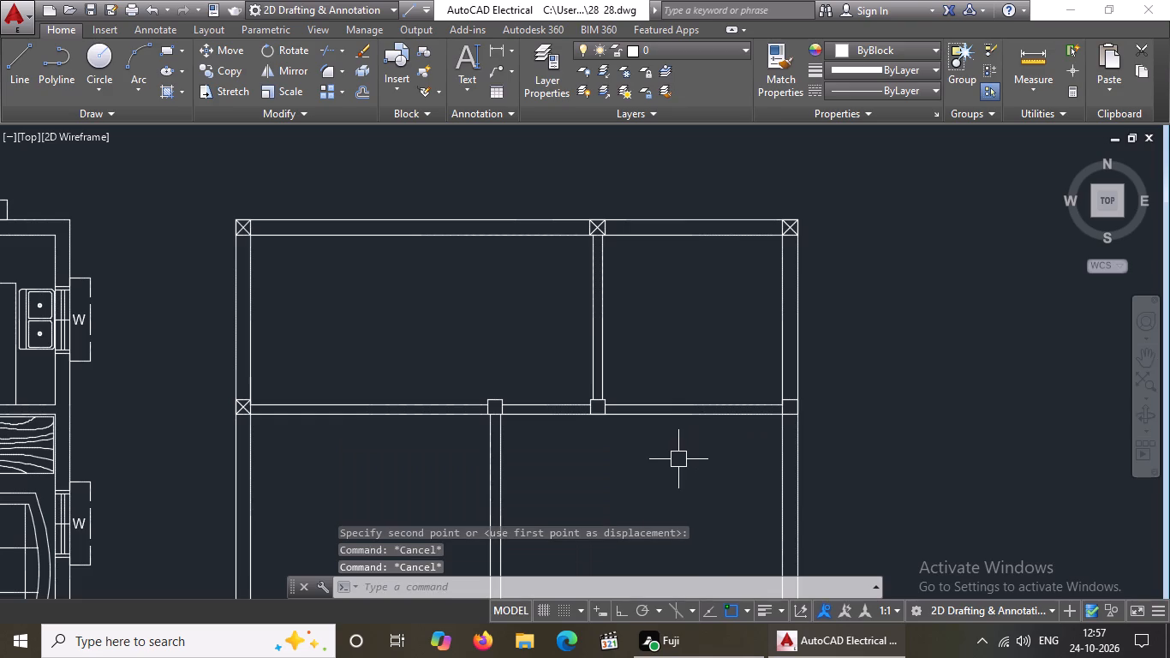
Move the left outer wall's column square at the next partition below up so its lower right corner meets that partition's lower line.
{"action": "scroll", "coordinate": [678, 459], "scroll_direction": "down", "scroll_amount": 1}
{"action": "middle_click_drag", "start_coordinate": [629, 486], "coordinate": [633, 422]}
{"action": "scroll", "coordinate": [564, 522], "scroll_direction": "up", "scroll_amount": 2}
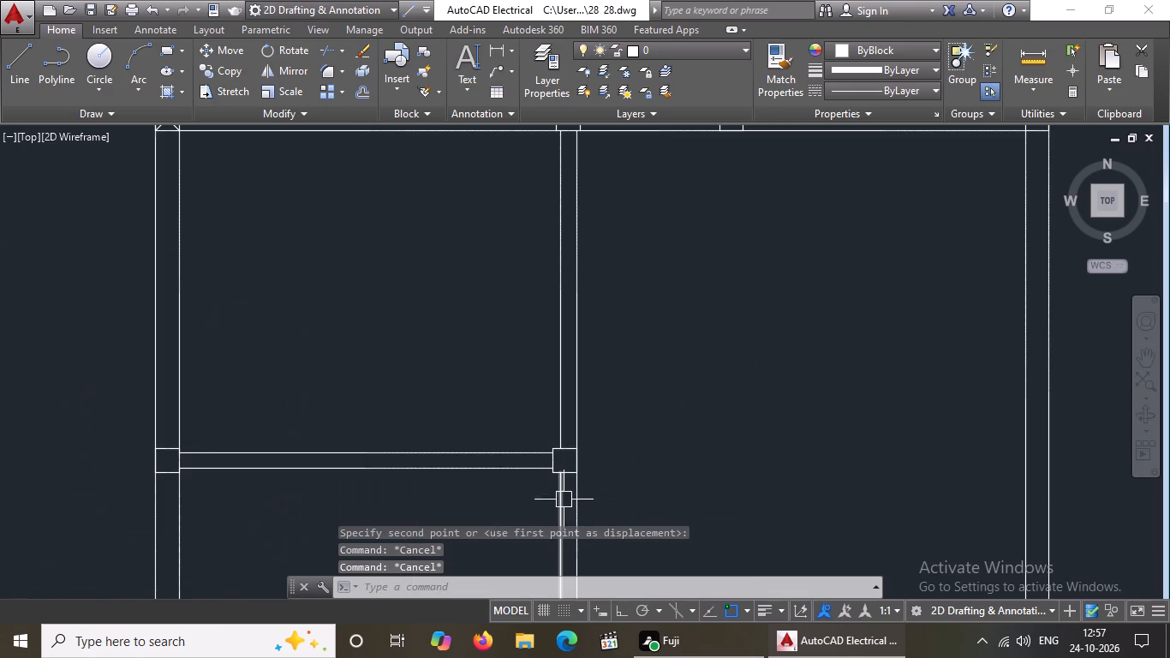
{"action": "scroll", "coordinate": [122, 479], "scroll_direction": "up", "scroll_amount": 4}
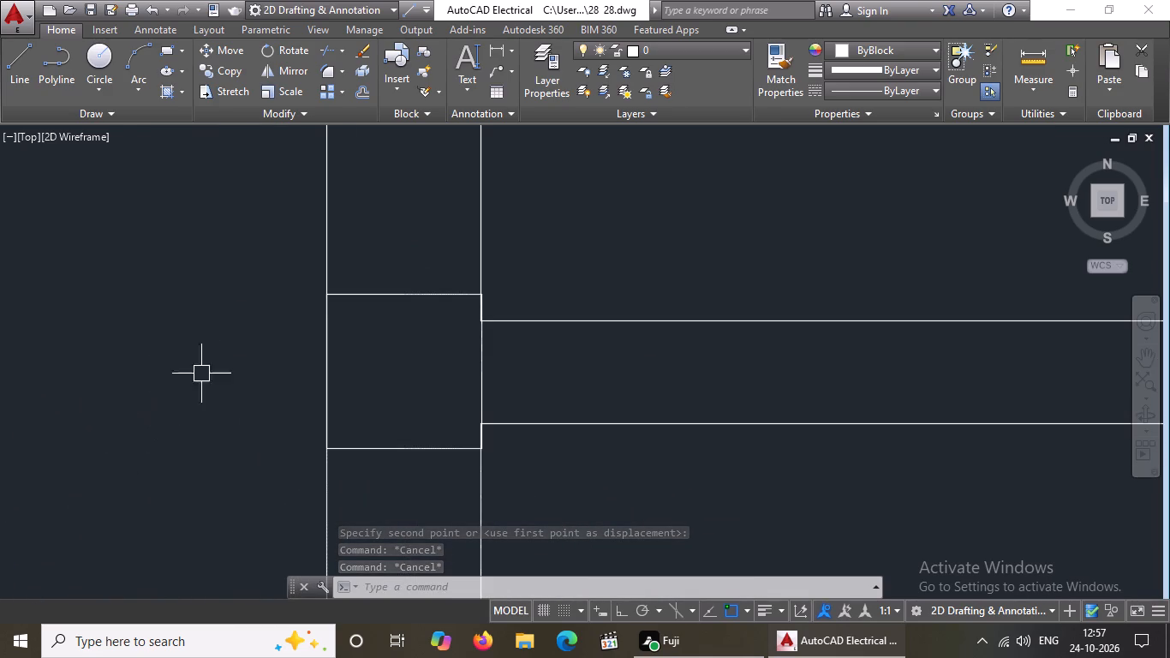
{"action": "left_click", "coordinate": [250, 252]}
{"action": "left_click", "coordinate": [571, 499]}
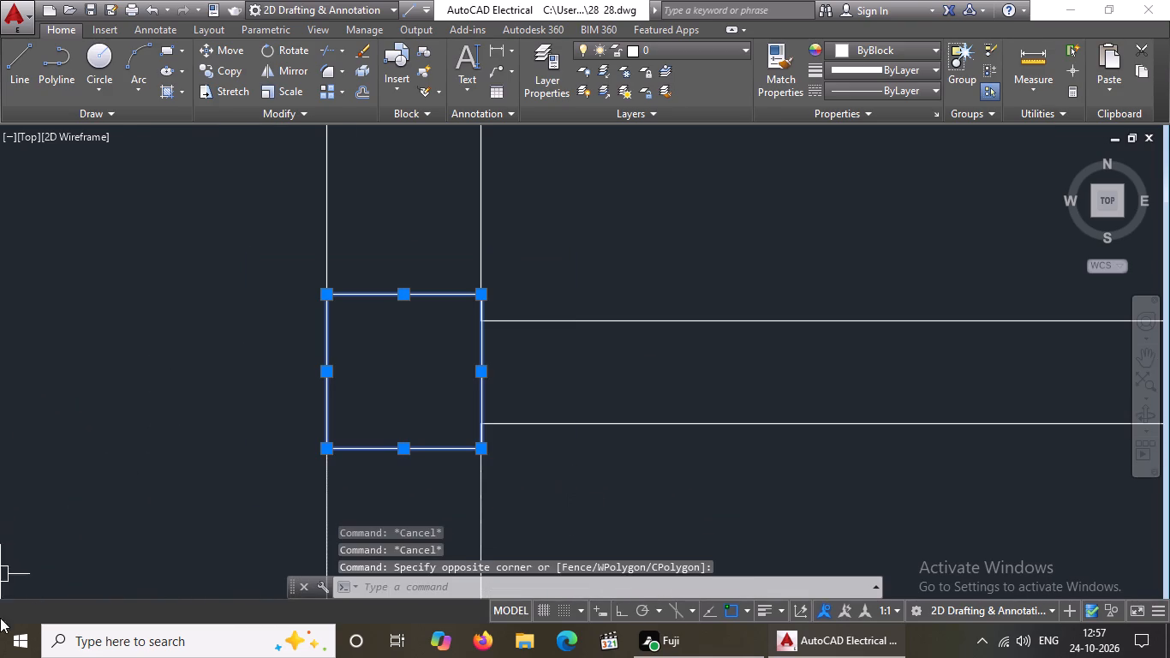
{"action": "left_click_drag", "start_coordinate": [218, 49], "coordinate": [219, 57]}
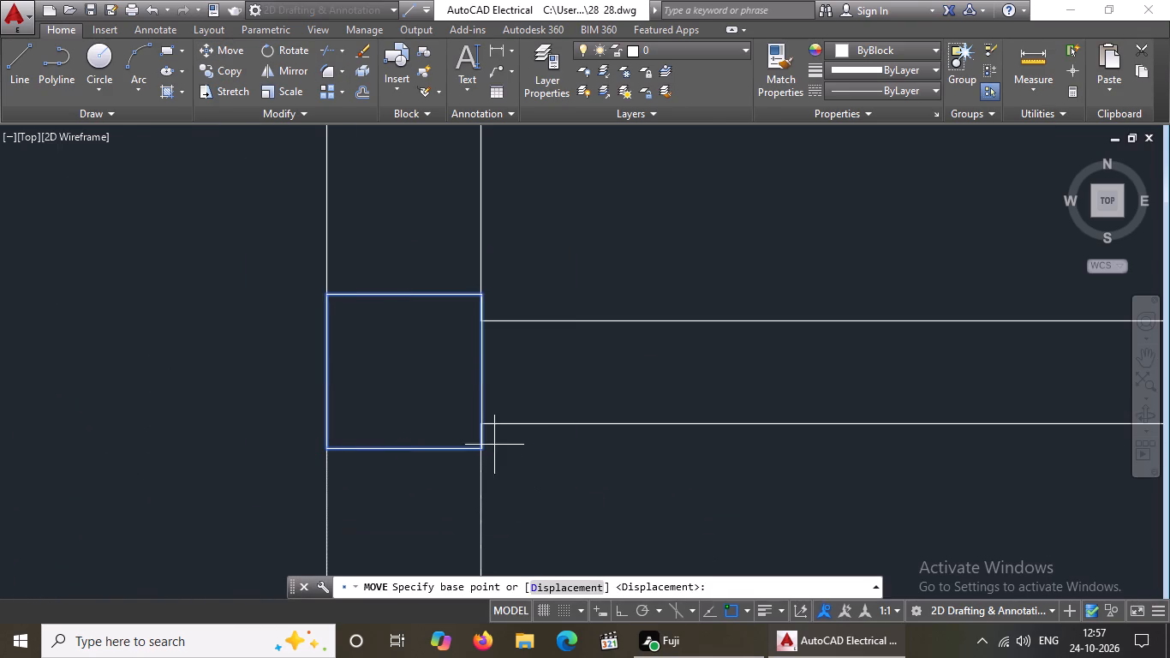
{"action": "left_click", "coordinate": [481, 449]}
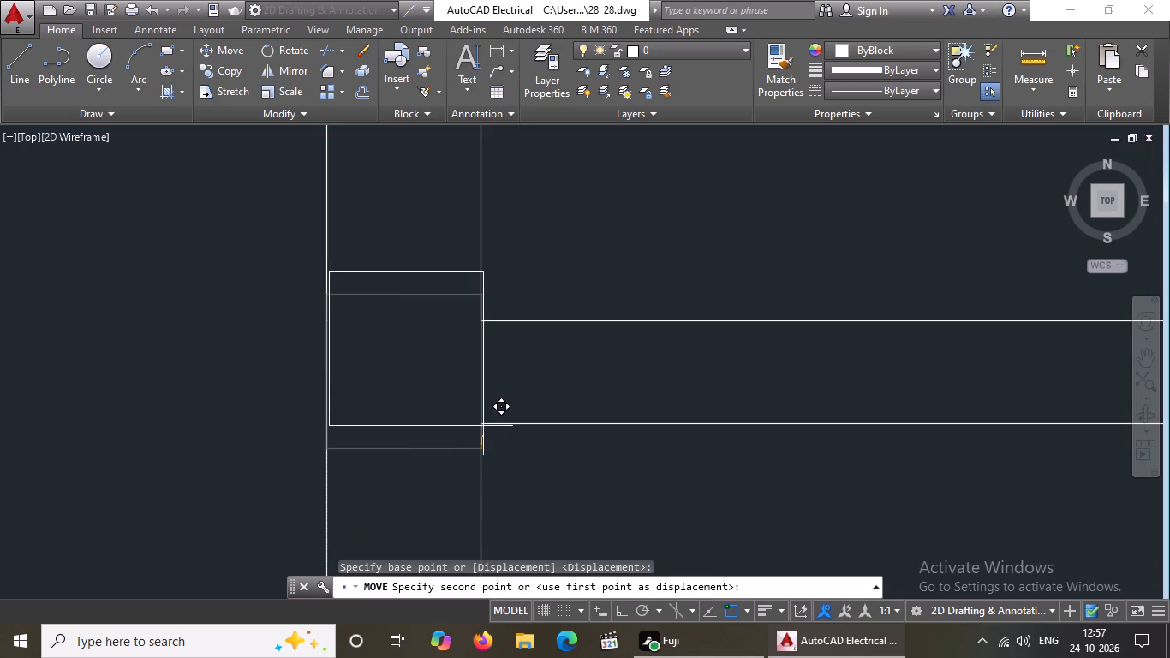
{"action": "left_click", "coordinate": [480, 420]}
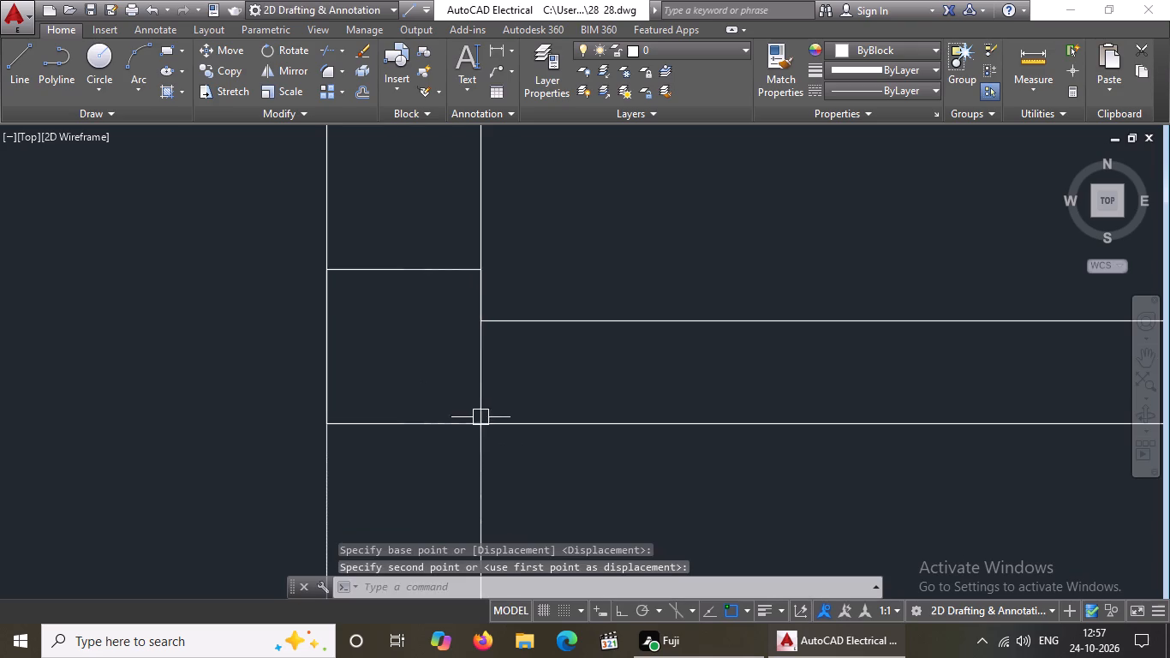
Move the column square at the right end of that partition up so its bottom edge aligns with the partition's lower line.
{"action": "scroll", "coordinate": [483, 414], "scroll_direction": "down", "scroll_amount": 4}
{"action": "left_click", "coordinate": [787, 352]}
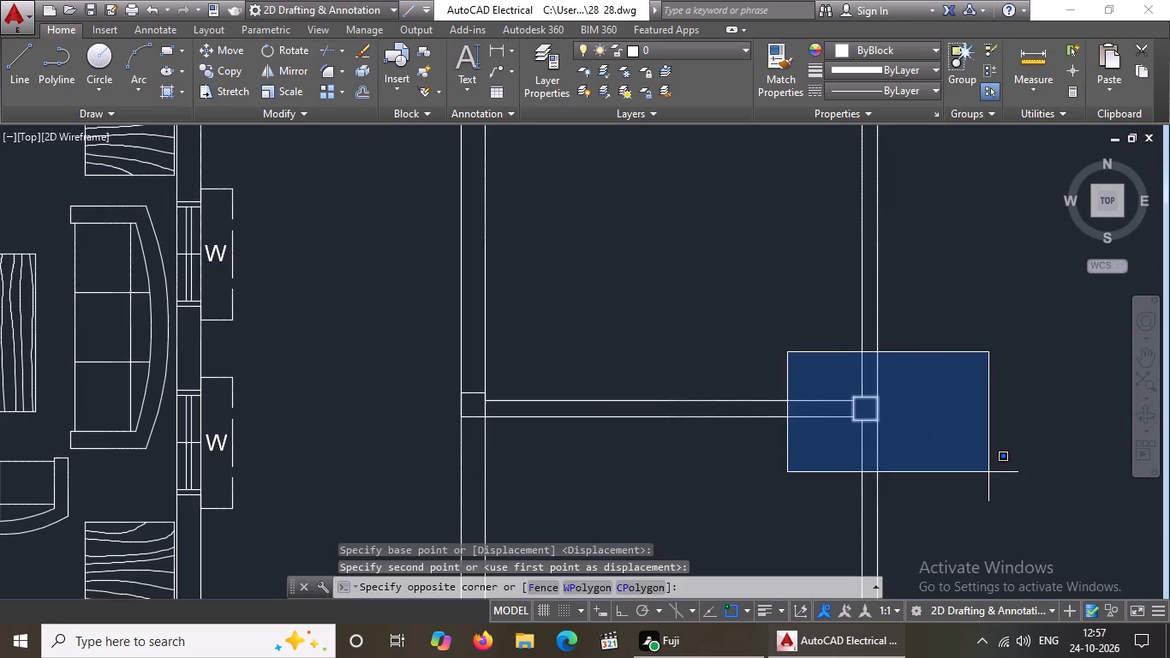
{"action": "left_click", "coordinate": [989, 472]}
{"action": "left_click", "coordinate": [217, 47]}
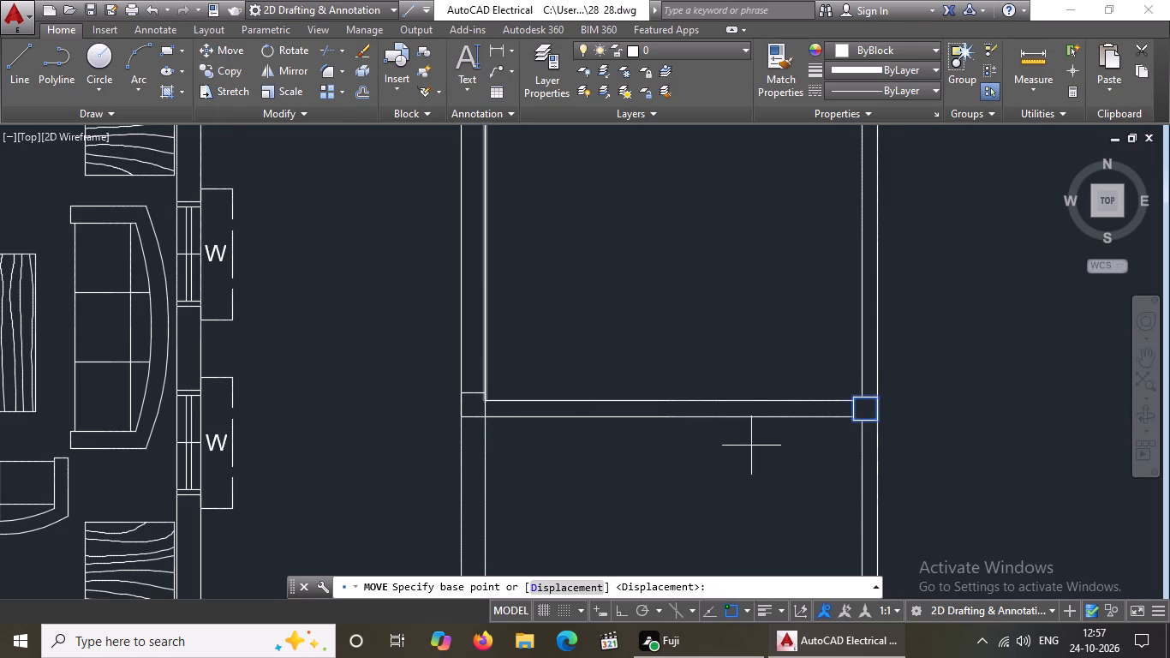
{"action": "scroll", "coordinate": [868, 433], "scroll_direction": "up", "scroll_amount": 2}
{"action": "left_click", "coordinate": [846, 403]}
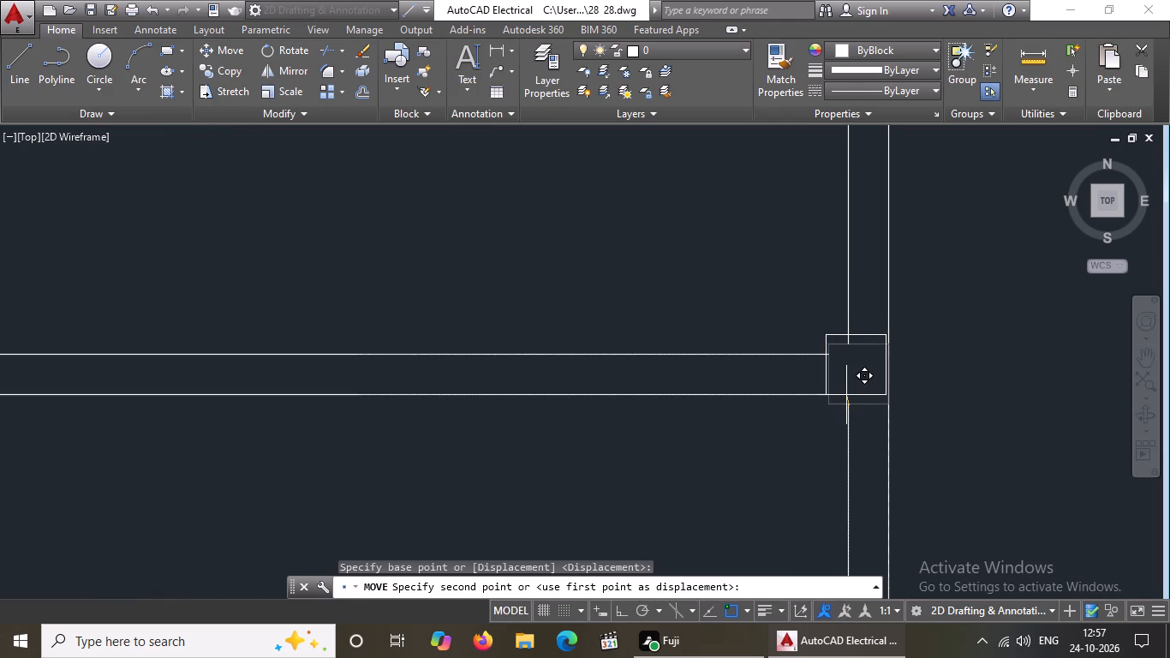
{"action": "left_click", "coordinate": [846, 395]}
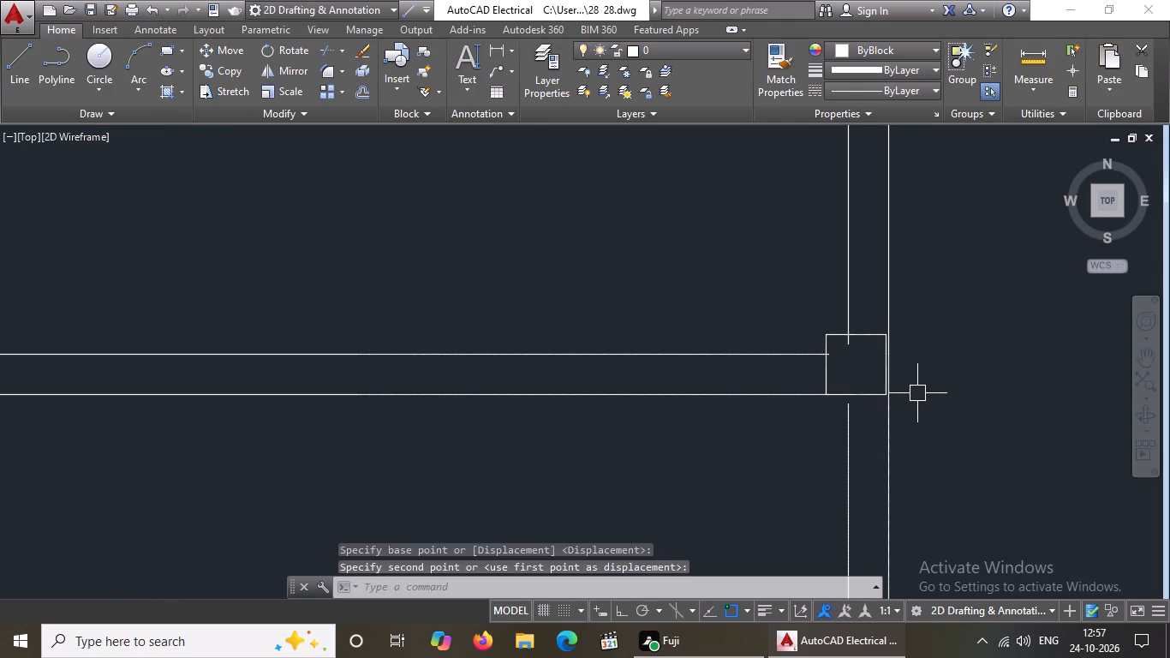
Move the same column square right so its lower right corner sits on the vertical partition's right line, level with the horizontal partition's lower line.
{"action": "scroll", "coordinate": [855, 382], "scroll_direction": "up", "scroll_amount": 2}
{"action": "left_click_drag", "start_coordinate": [710, 191], "coordinate": [810, 296]}
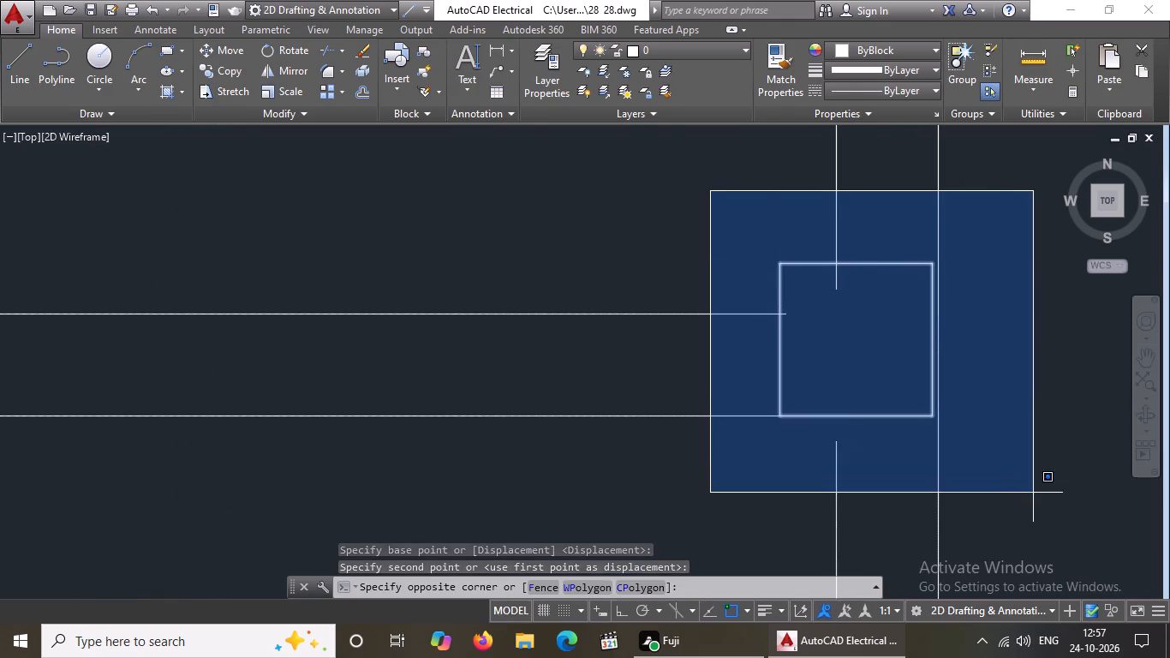
{"action": "left_click", "coordinate": [1033, 493]}
{"action": "left_click", "coordinate": [219, 52]}
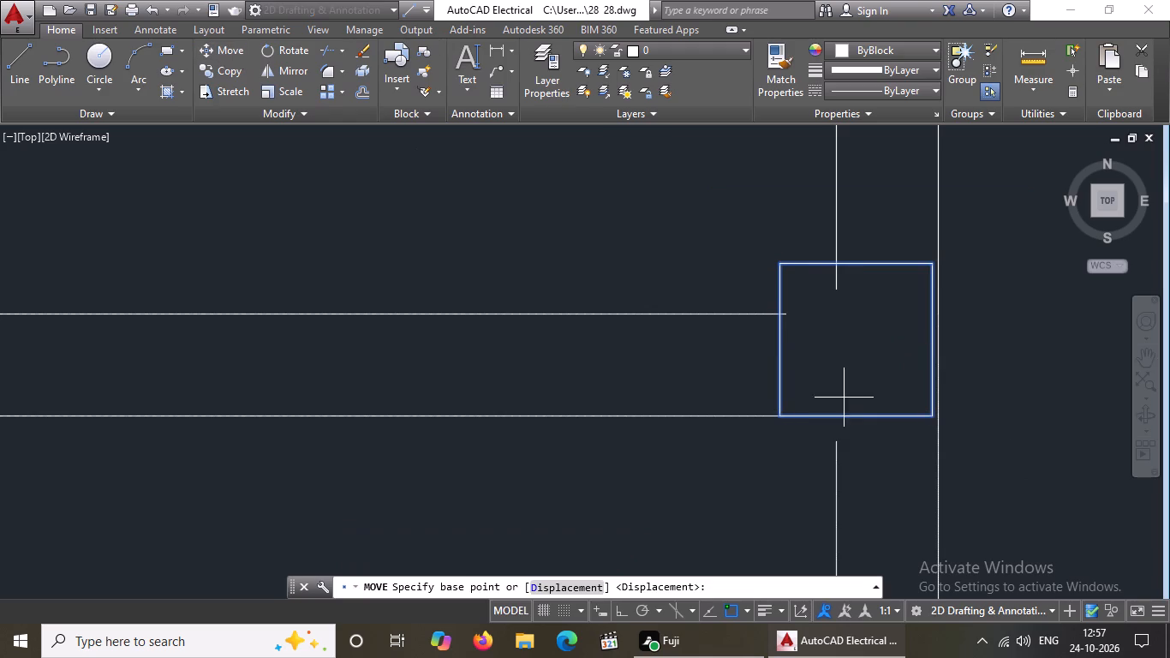
{"action": "left_click", "coordinate": [931, 418]}
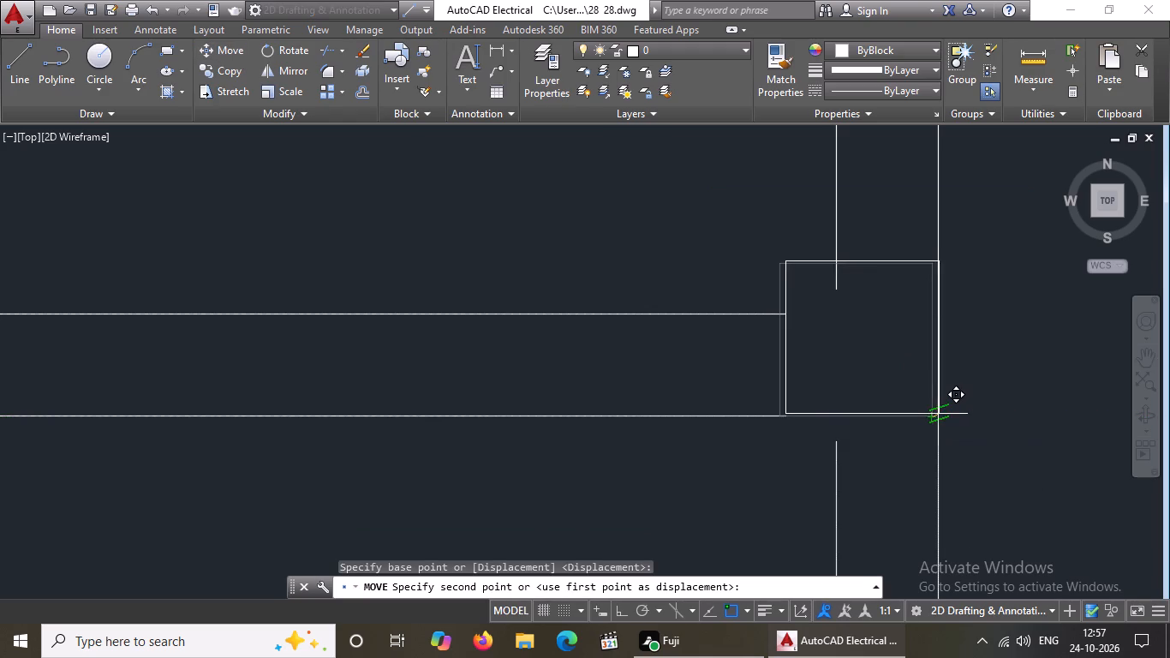
{"action": "scroll", "coordinate": [932, 415], "scroll_direction": "up", "scroll_amount": 2}
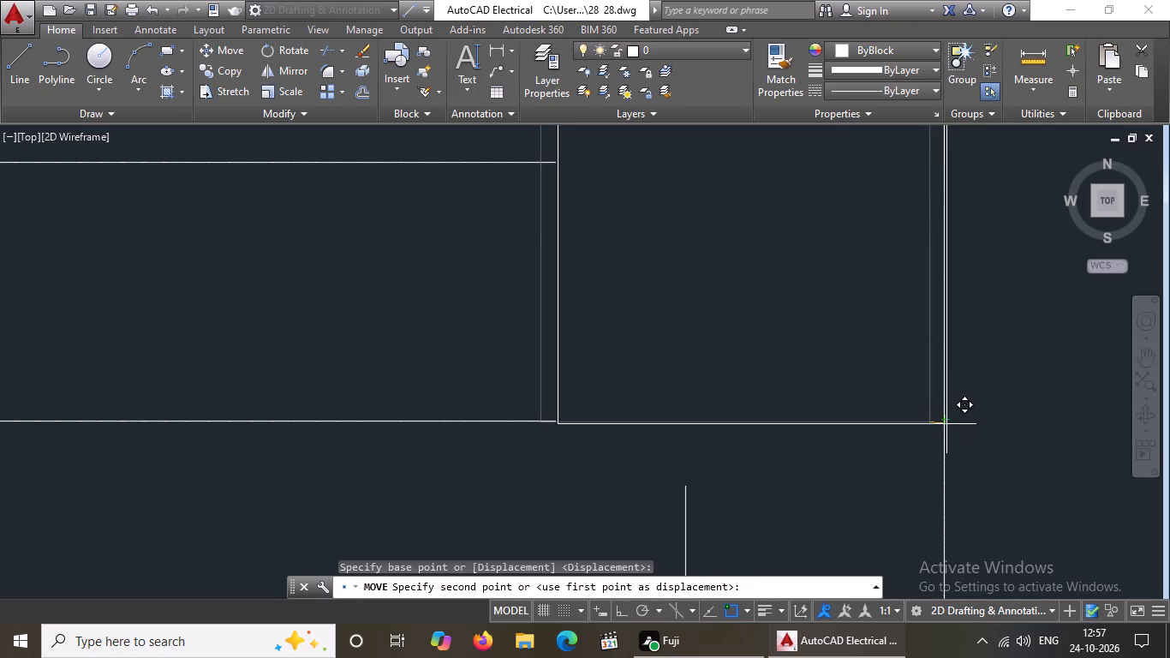
{"action": "left_click", "coordinate": [944, 423]}
{"action": "scroll", "coordinate": [979, 413], "scroll_direction": "down", "scroll_amount": 3}
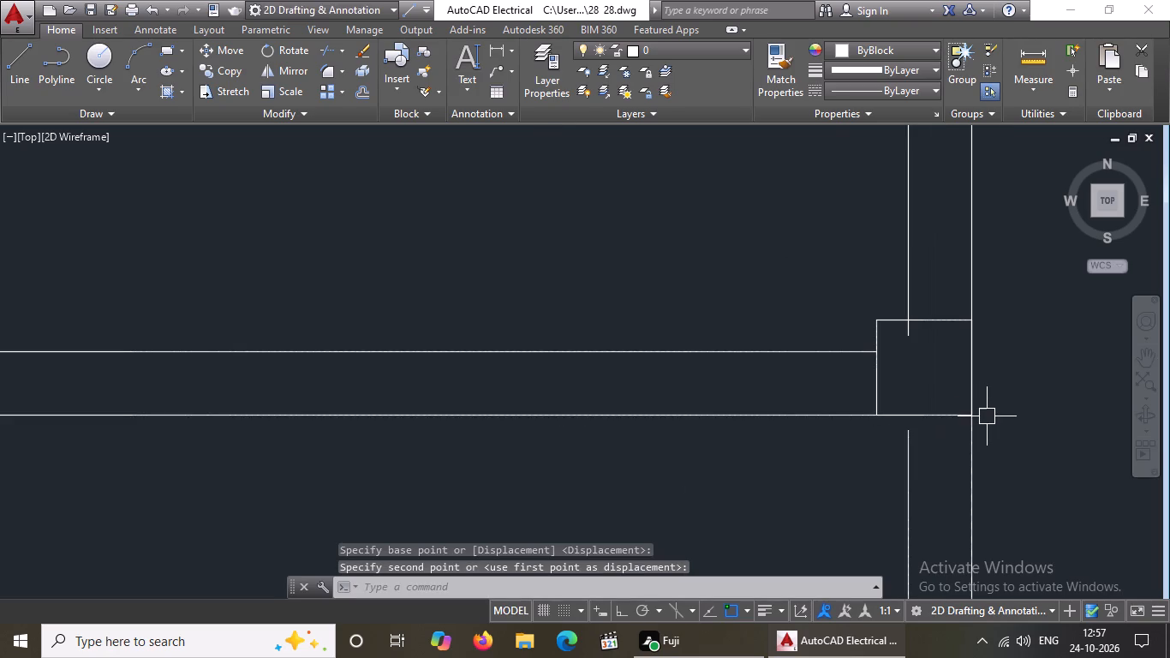
{"action": "key", "text": "Escape"}
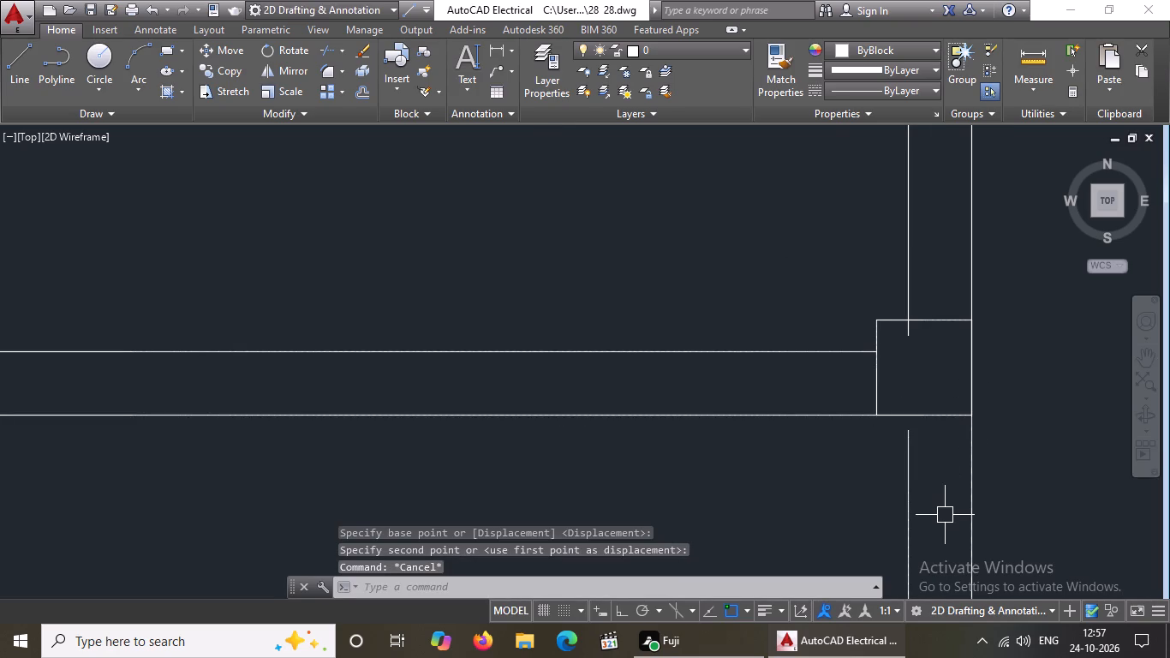
Trim the piece of the vertical partition's left line that projects inside the top of the moved column square.
{"action": "key", "text": "t"}
{"action": "key", "text": "r"}
{"action": "key", "text": "space"}
{"action": "key", "text": "space"}
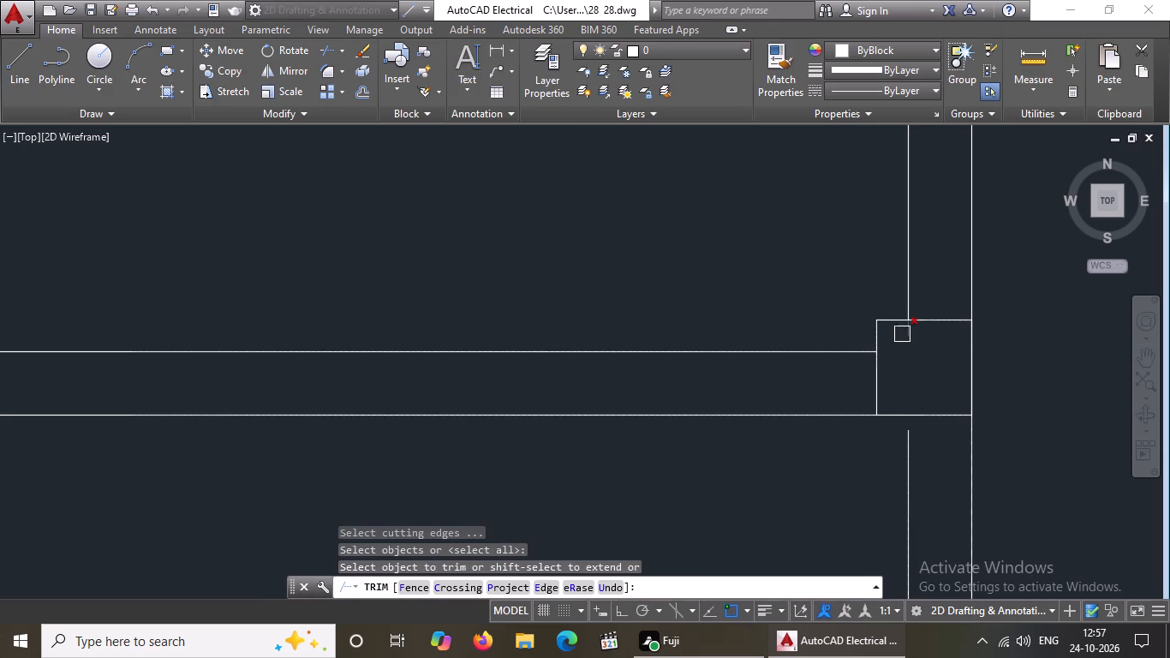
{"action": "left_click", "coordinate": [901, 339]}
{"action": "key", "text": "Escape"}
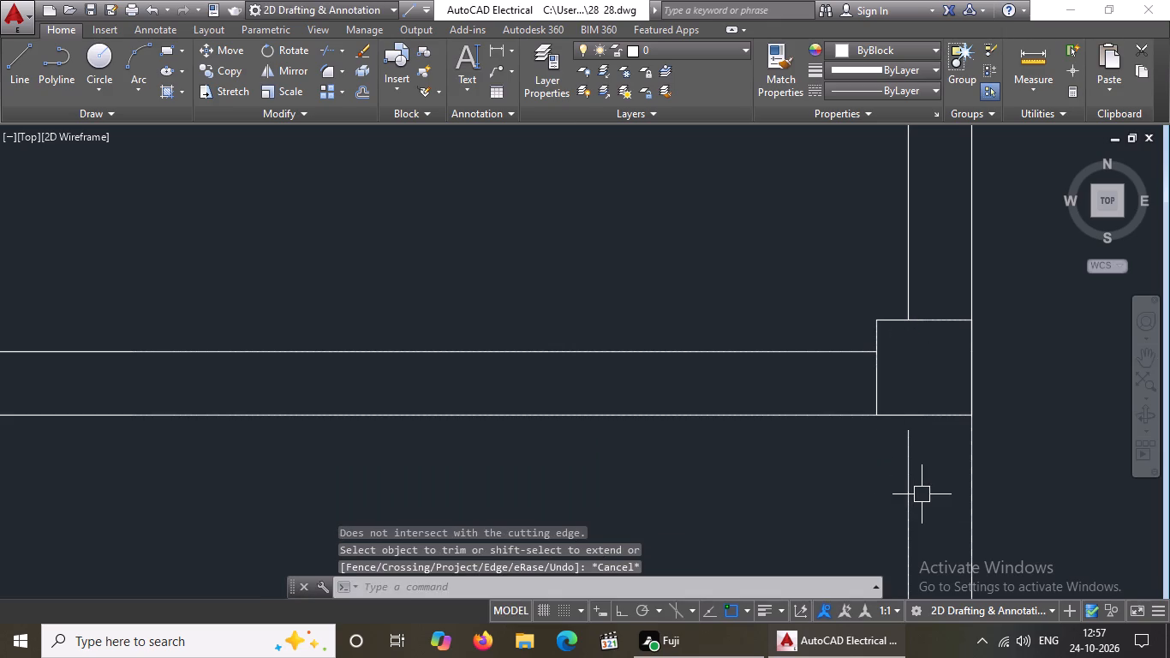
Extend the vertical partition's left line up to the bottom edge of the moved column square.
{"action": "key", "text": "e"}
{"action": "key", "text": "x"}
{"action": "key", "text": "space"}
{"action": "key", "text": "space"}
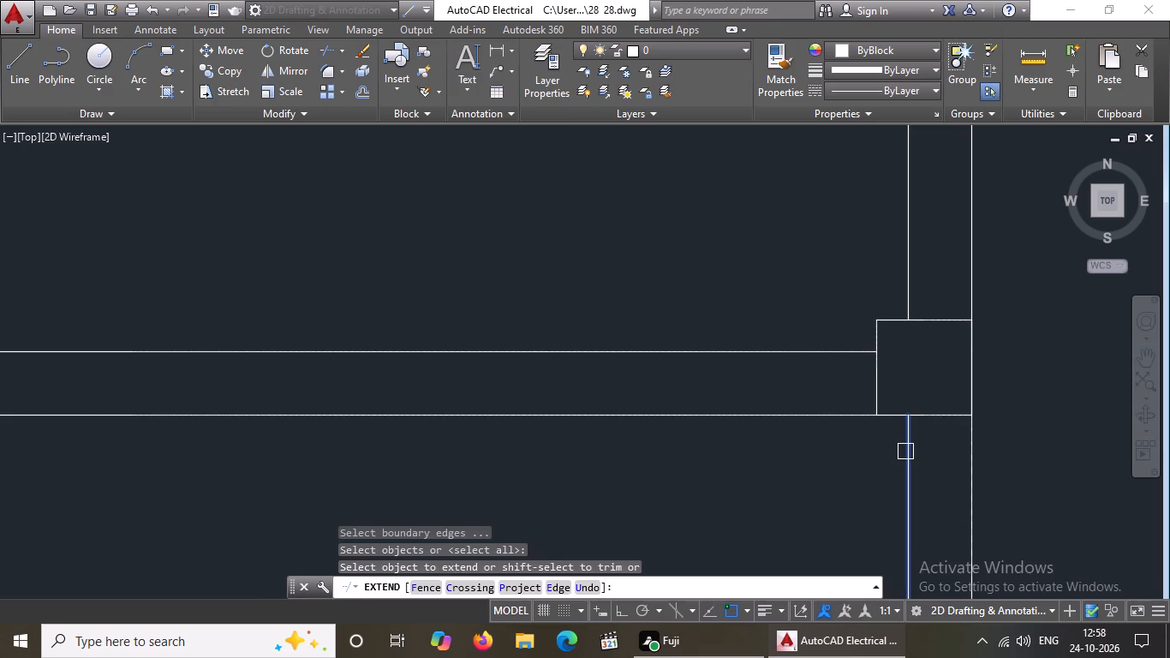
{"action": "left_click", "coordinate": [905, 452]}
{"action": "scroll", "coordinate": [1005, 462], "scroll_direction": "down", "scroll_amount": 4}
{"action": "key", "text": "Escape"}
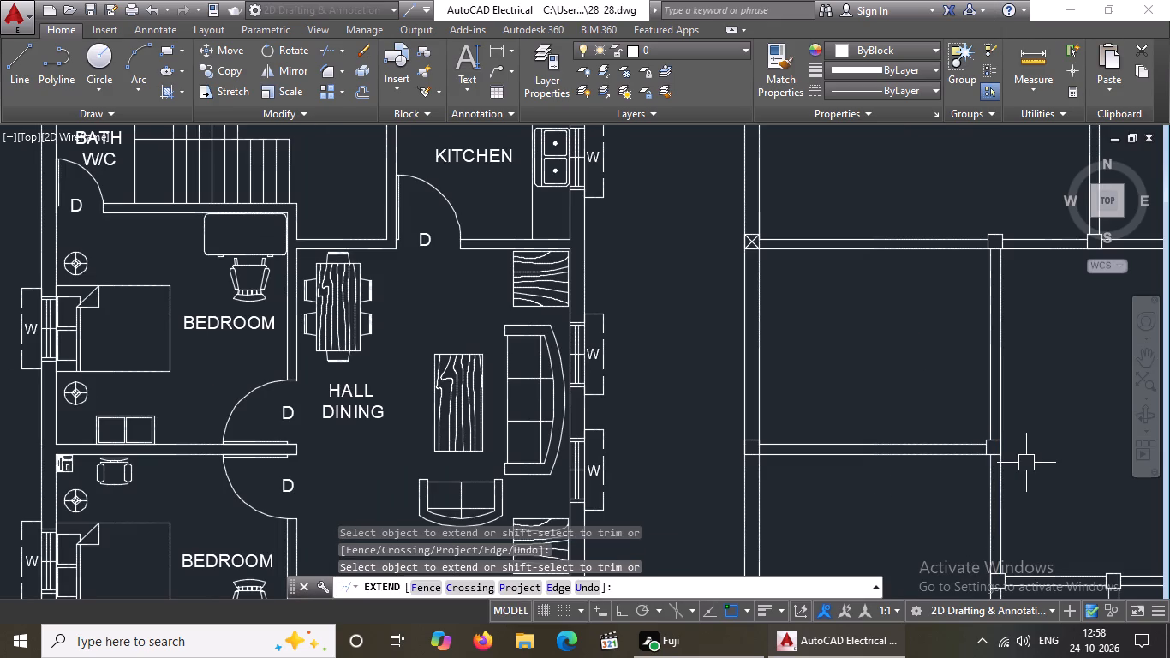
Move the column square at the left end of the small rooms' upper partition up so its bottom edge aligns with the partition's lower line.
{"action": "scroll", "coordinate": [976, 446], "scroll_direction": "down", "scroll_amount": 3}
{"action": "middle_click_drag", "start_coordinate": [1026, 446], "coordinate": [1015, 446]}
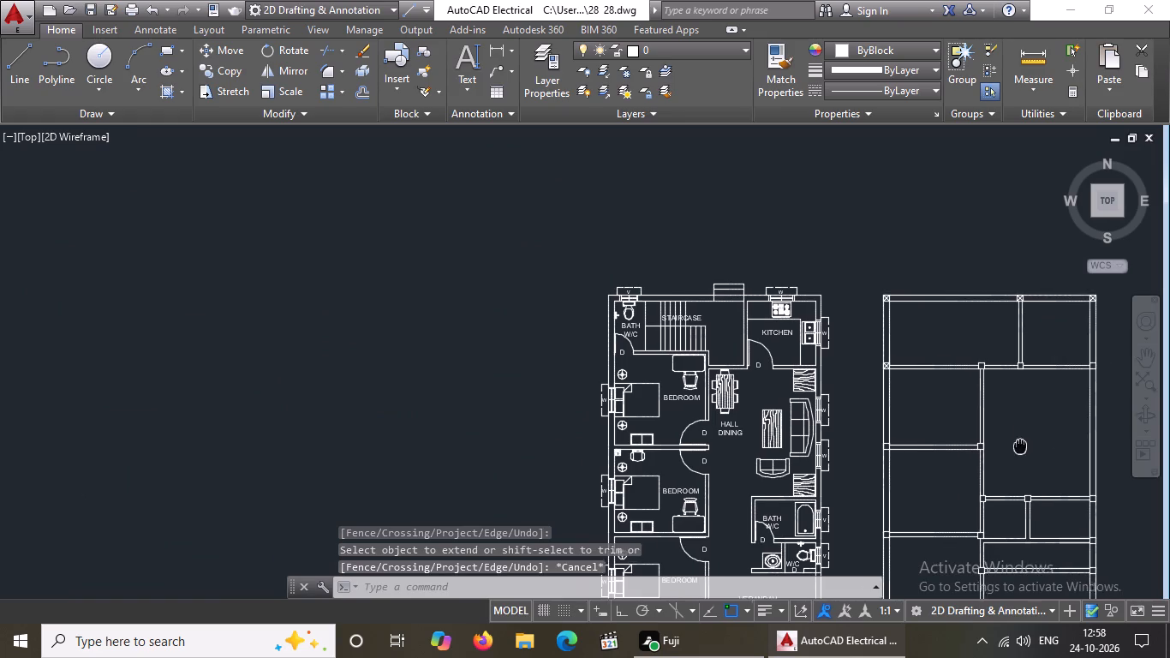
{"action": "middle_click_drag", "start_coordinate": [1015, 446], "coordinate": [934, 444]}
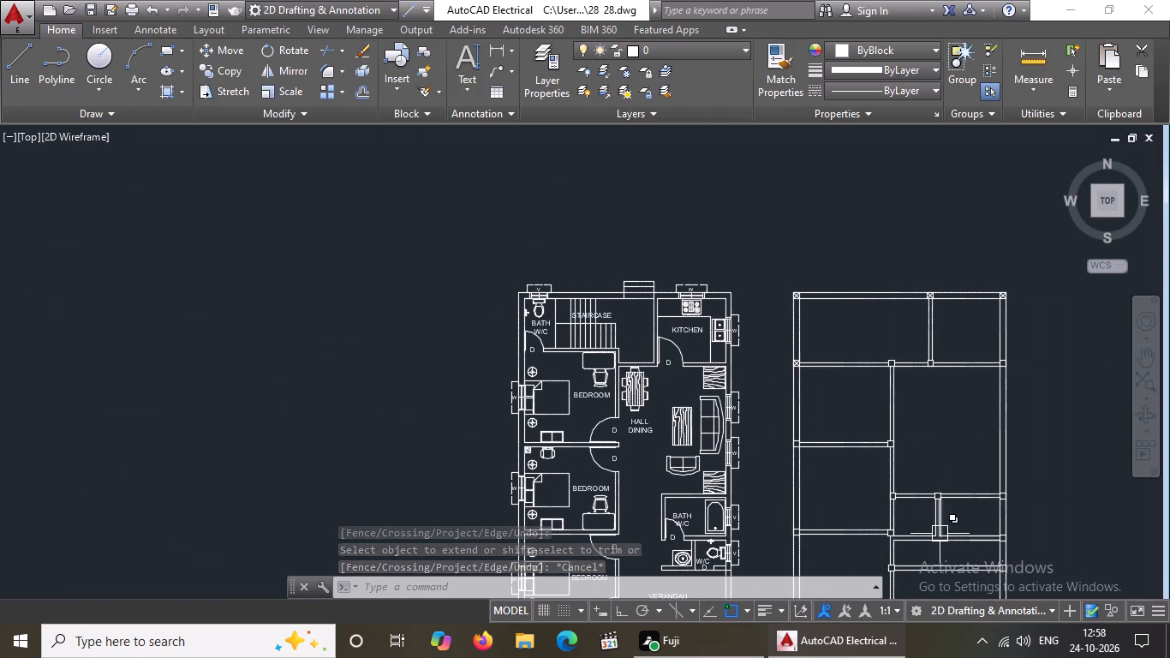
{"action": "scroll", "coordinate": [937, 526], "scroll_direction": "up", "scroll_amount": 5}
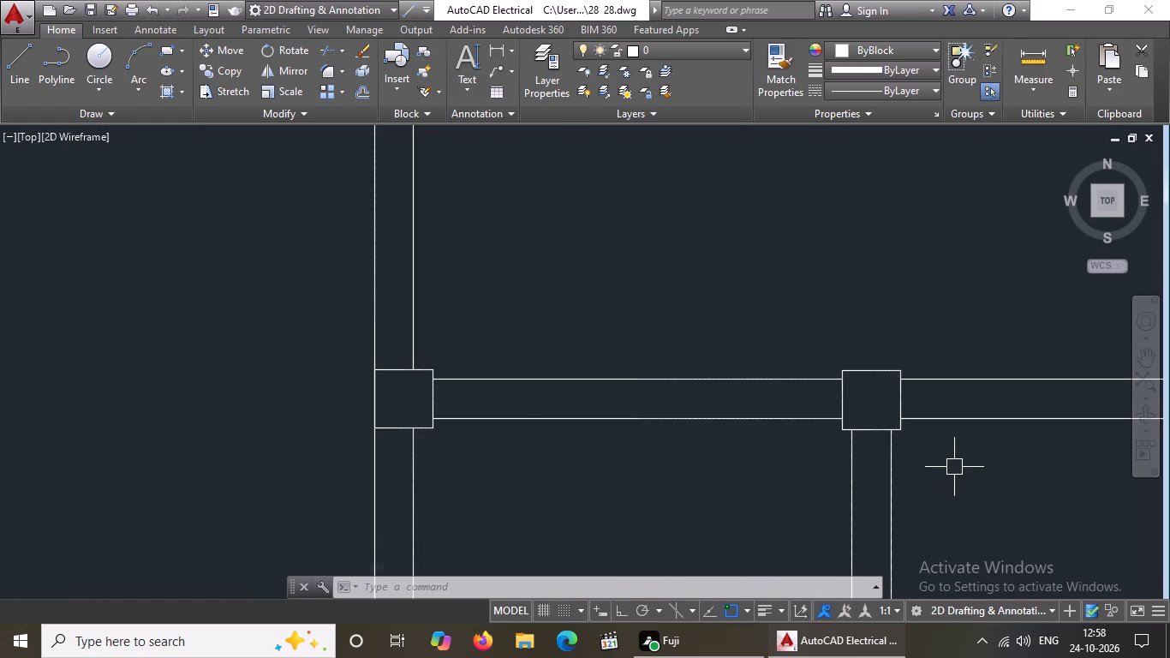
{"action": "scroll", "coordinate": [954, 467], "scroll_direction": "down", "scroll_amount": 4}
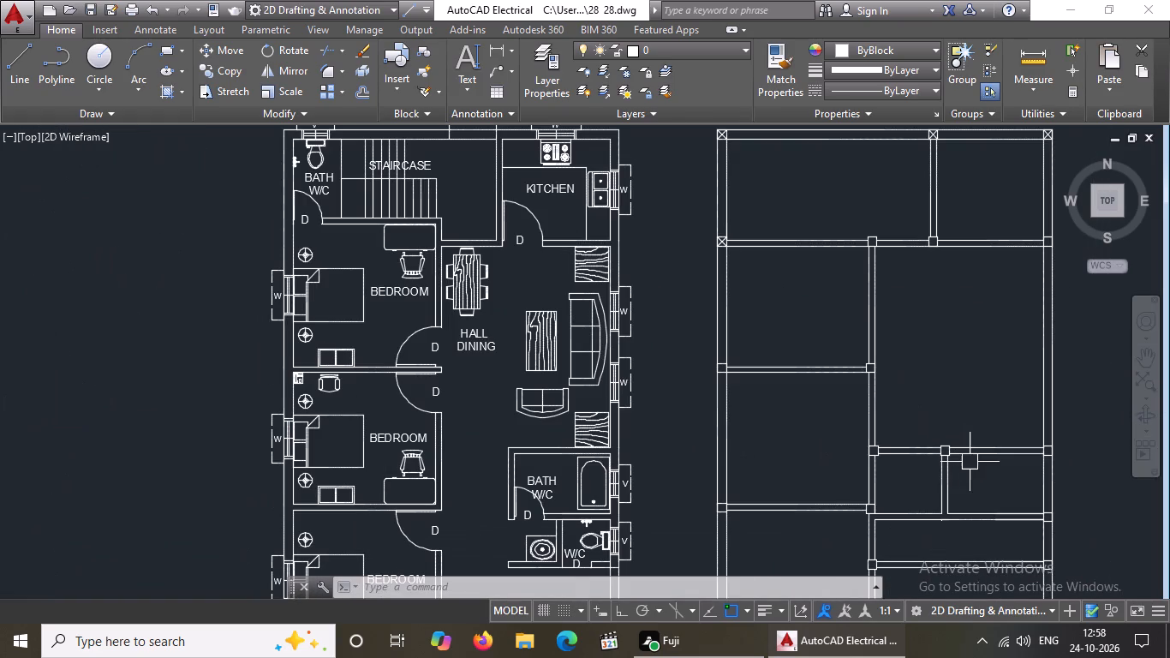
{"action": "scroll", "coordinate": [1079, 433], "scroll_direction": "up", "scroll_amount": 2}
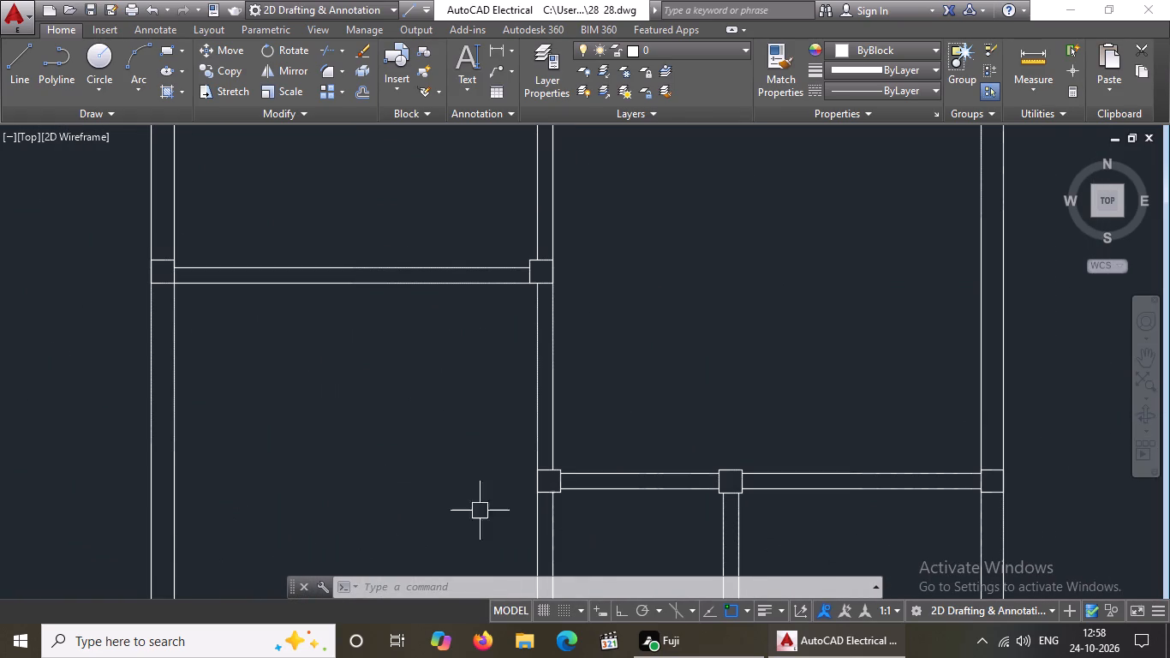
{"action": "scroll", "coordinate": [547, 511], "scroll_direction": "up", "scroll_amount": 3}
{"action": "left_click_drag", "start_coordinate": [462, 306], "coordinate": [471, 319]}
{"action": "left_click", "coordinate": [631, 482]}
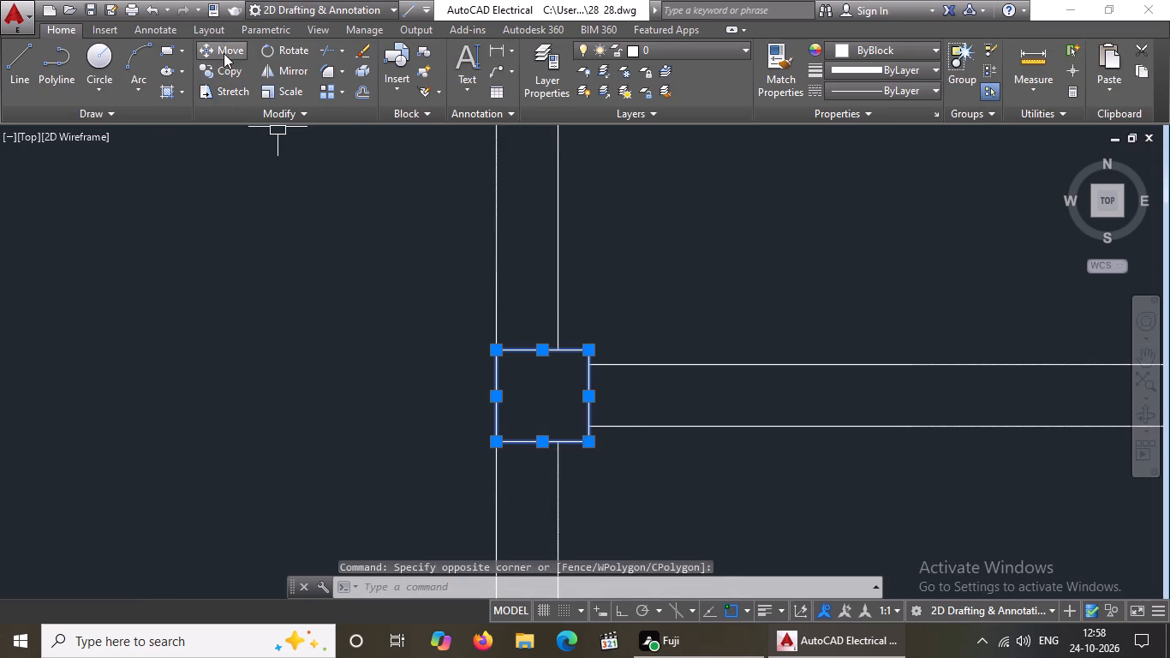
{"action": "left_click_drag", "start_coordinate": [226, 39], "coordinate": [233, 55]}
{"action": "left_click_drag", "start_coordinate": [233, 51], "coordinate": [242, 81]}
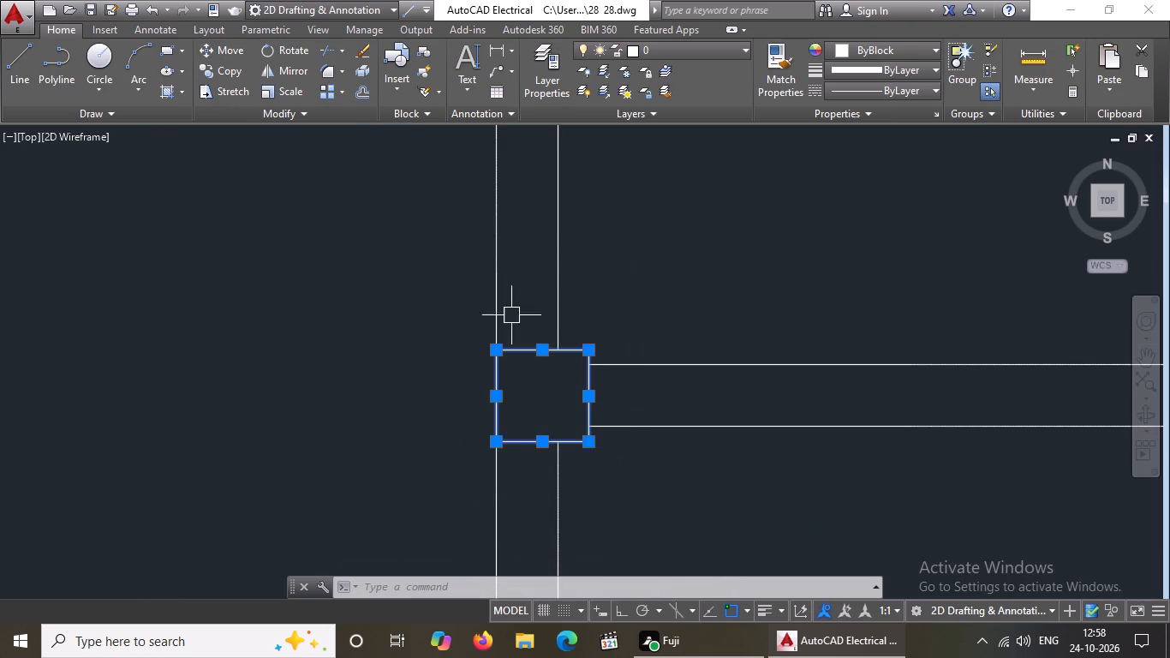
{"action": "left_click", "coordinate": [227, 54]}
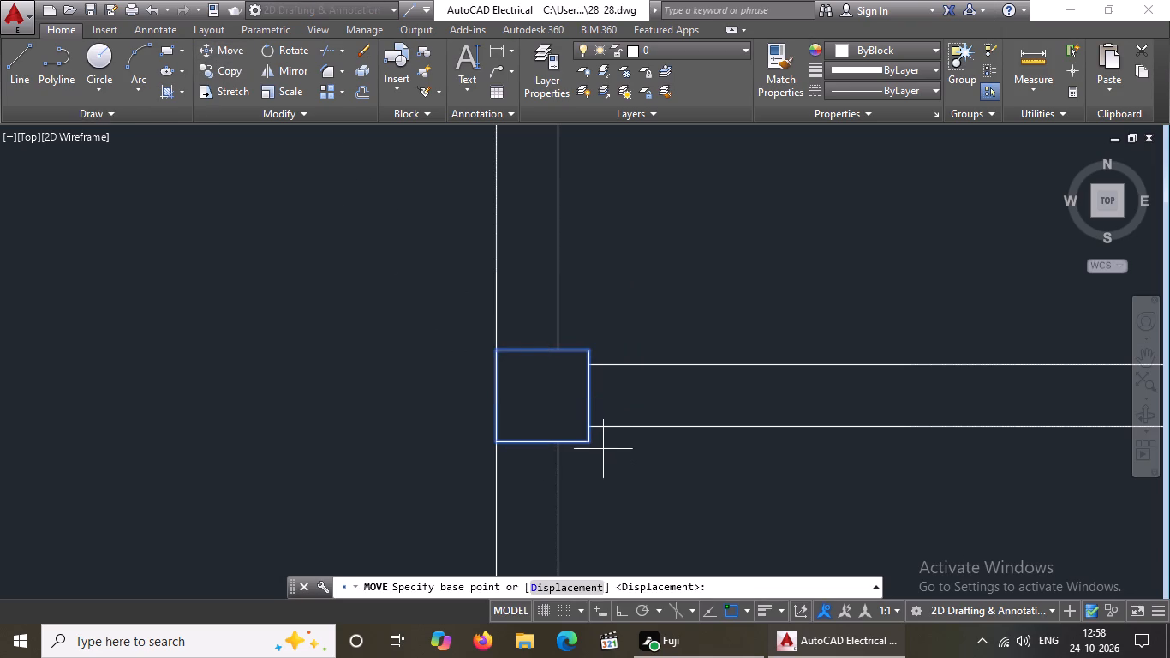
{"action": "left_click", "coordinate": [588, 442]}
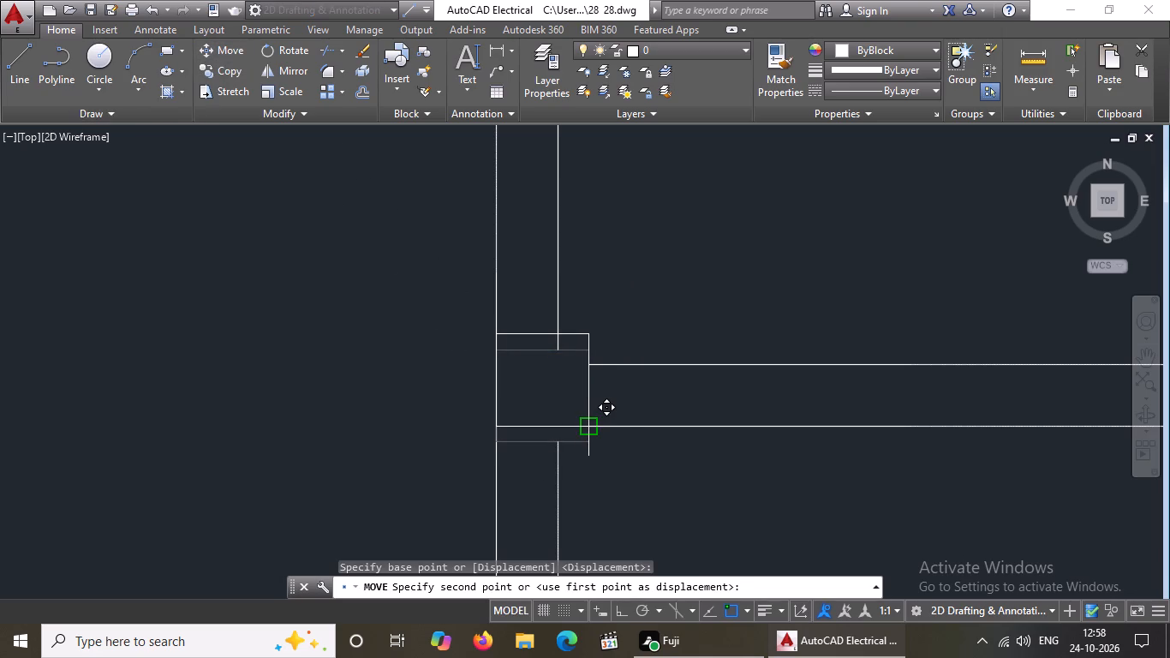
{"action": "left_click", "coordinate": [589, 427]}
Move the middle column square on the same partition up so its bottom edge aligns with the partition's lower line.
{"action": "scroll", "coordinate": [605, 430], "scroll_direction": "down", "scroll_amount": 3}
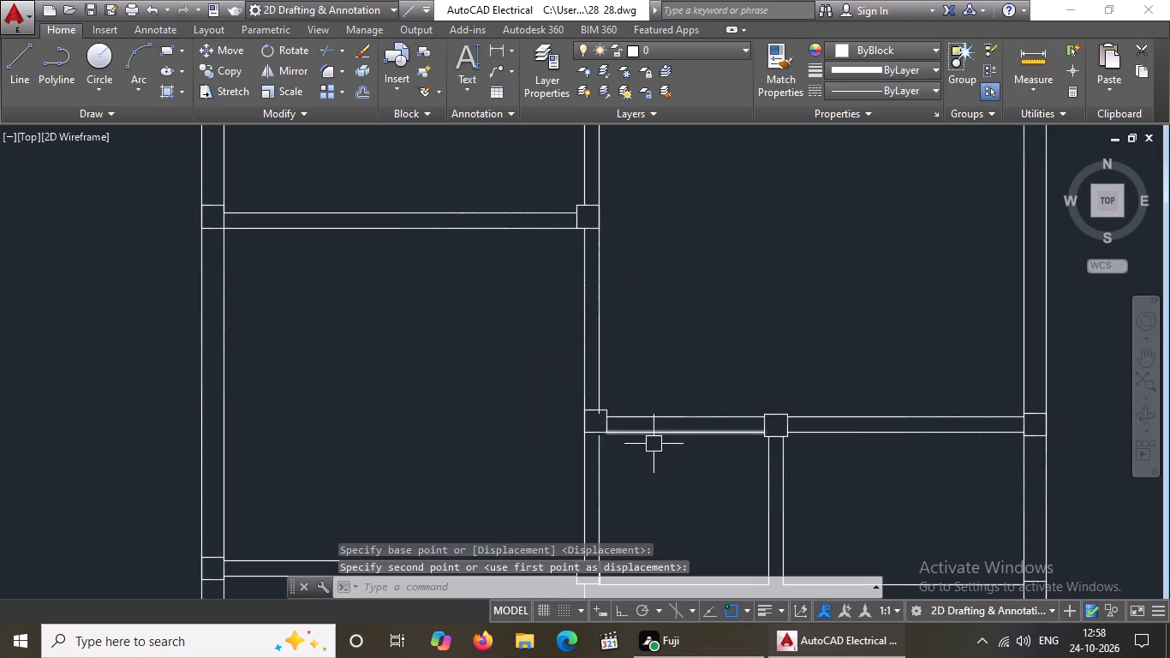
{"action": "scroll", "coordinate": [666, 440], "scroll_direction": "down", "scroll_amount": 3}
{"action": "scroll", "coordinate": [702, 440], "scroll_direction": "up", "scroll_amount": 4}
{"action": "left_click_drag", "start_coordinate": [611, 359], "coordinate": [618, 379]}
{"action": "left_click", "coordinate": [716, 466]}
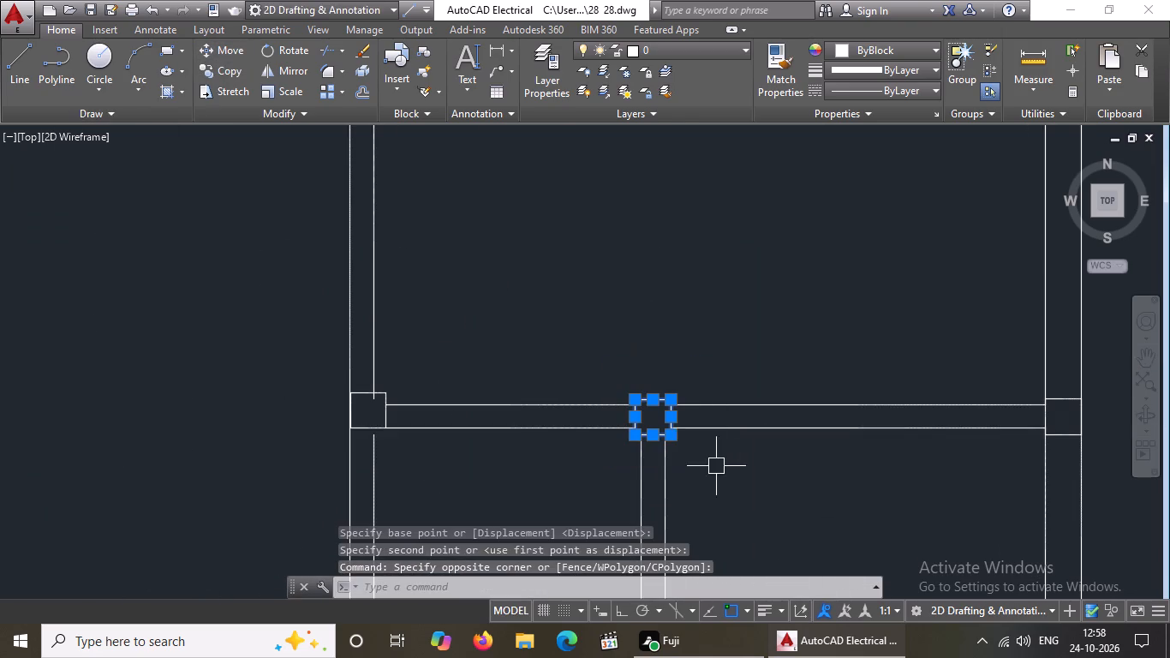
{"action": "left_click", "coordinate": [218, 49]}
{"action": "scroll", "coordinate": [647, 428], "scroll_direction": "up", "scroll_amount": 1}
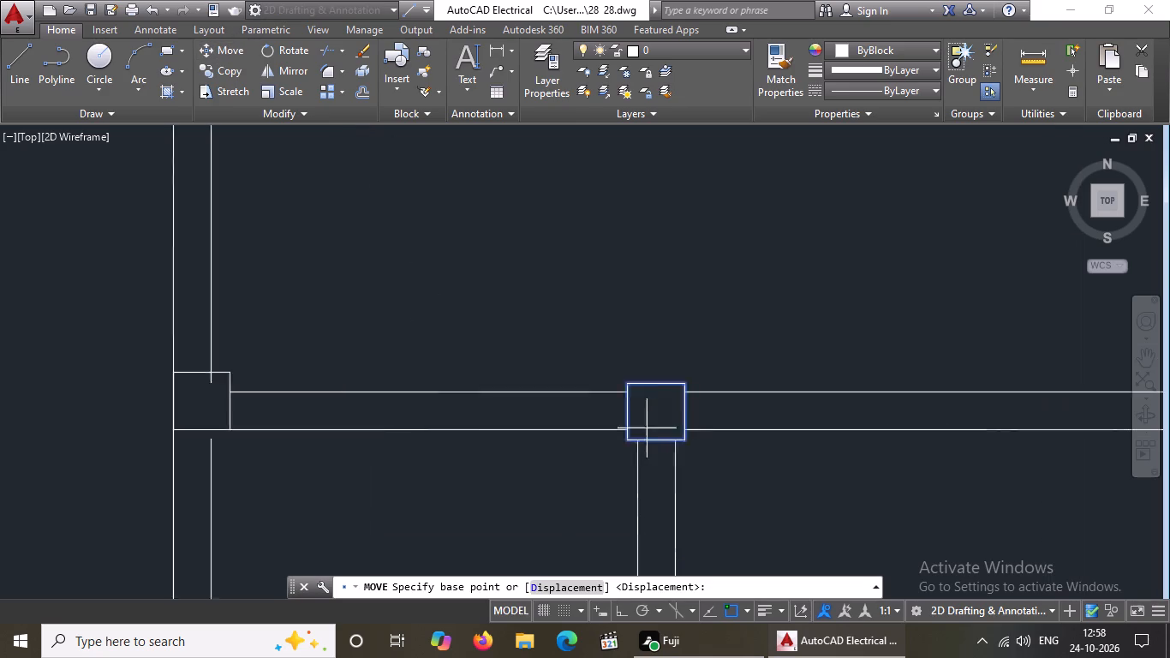
{"action": "scroll", "coordinate": [647, 428], "scroll_direction": "up", "scroll_amount": 2}
{"action": "left_click", "coordinate": [594, 463]}
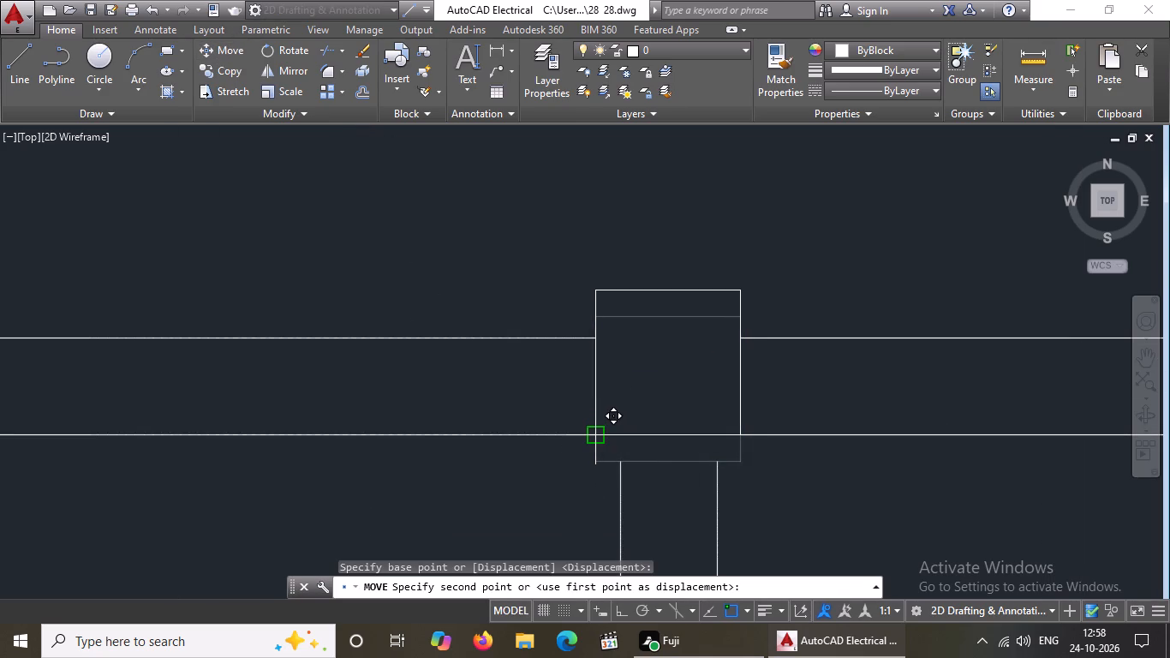
{"action": "left_click", "coordinate": [595, 435]}
Move the column square where the same partition meets the outer wall up so its bottom edge aligns with the partition's lower line.
{"action": "scroll", "coordinate": [595, 434], "scroll_direction": "down", "scroll_amount": 4}
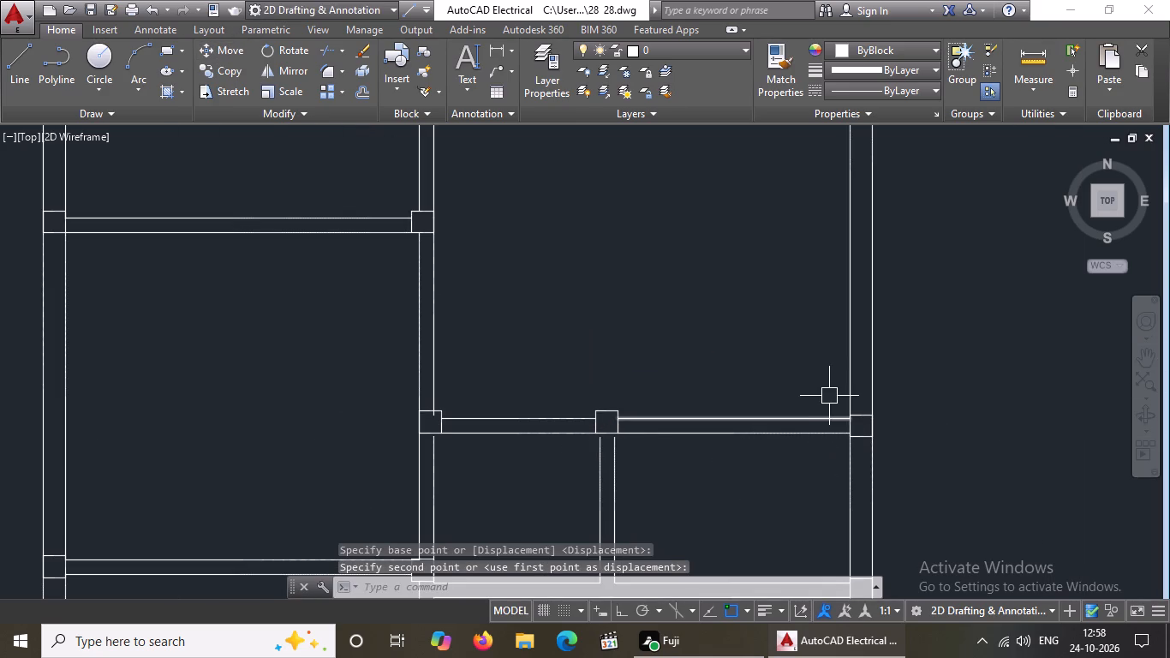
{"action": "left_click_drag", "start_coordinate": [828, 392], "coordinate": [837, 399]}
{"action": "left_click", "coordinate": [910, 451]}
{"action": "left_click", "coordinate": [212, 35]}
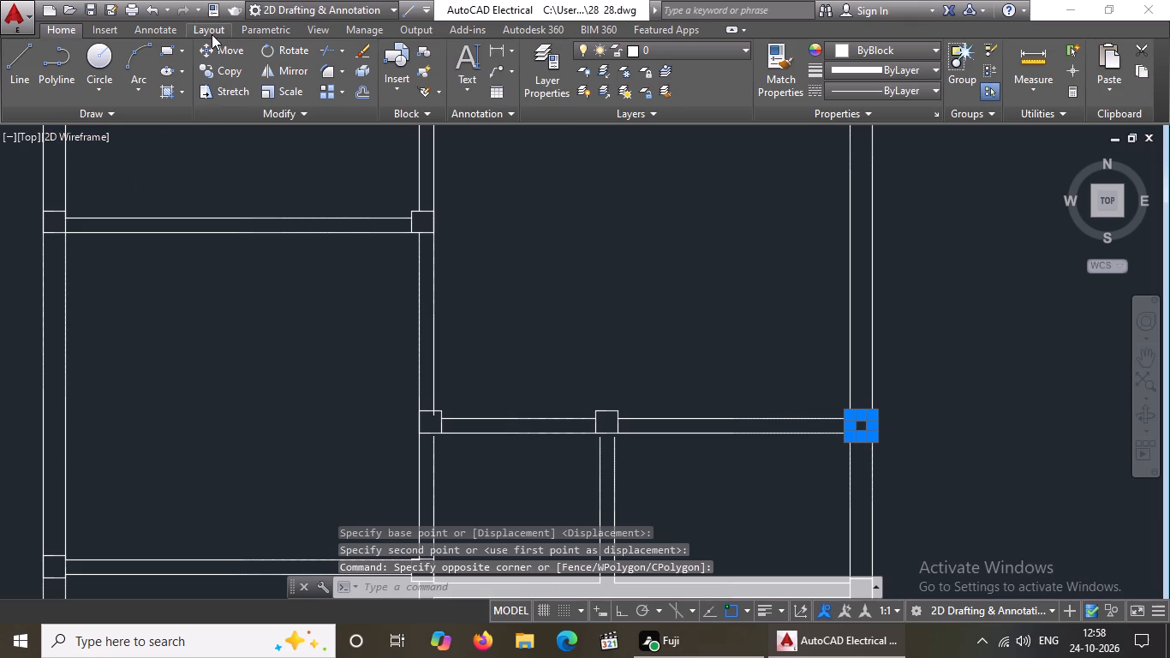
{"action": "left_click_drag", "start_coordinate": [61, 32], "coordinate": [79, 49]}
{"action": "left_click_drag", "start_coordinate": [79, 49], "coordinate": [69, 40]}
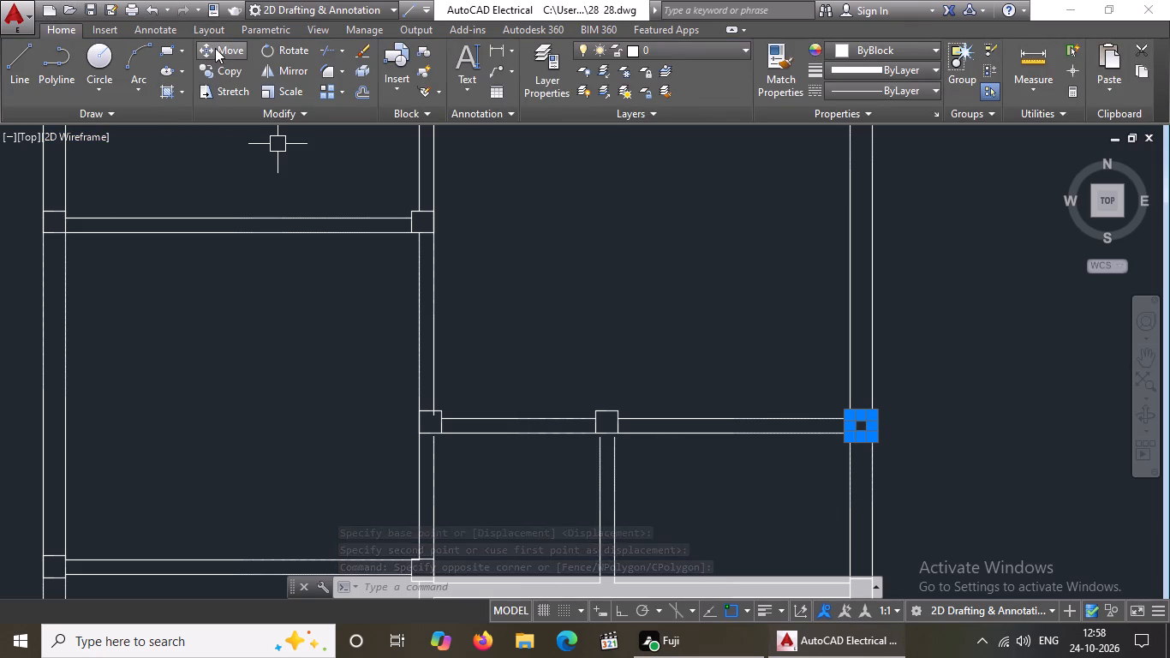
{"action": "left_click", "coordinate": [215, 48]}
{"action": "scroll", "coordinate": [863, 442], "scroll_direction": "up", "scroll_amount": 2}
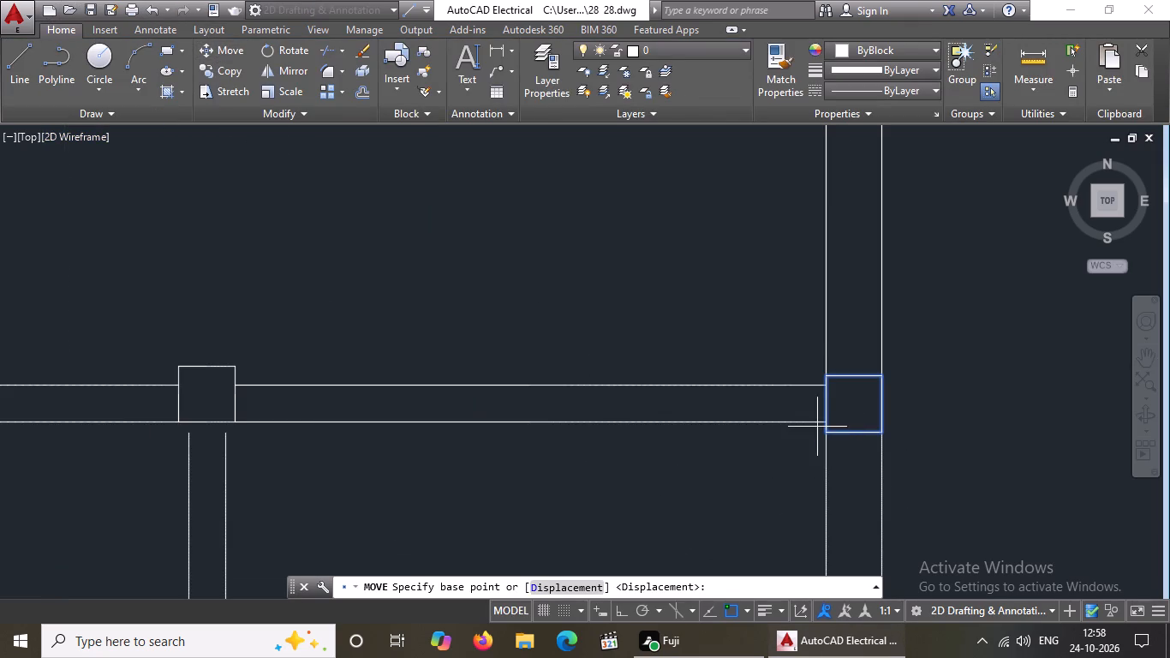
{"action": "scroll", "coordinate": [821, 433], "scroll_direction": "up", "scroll_amount": 3}
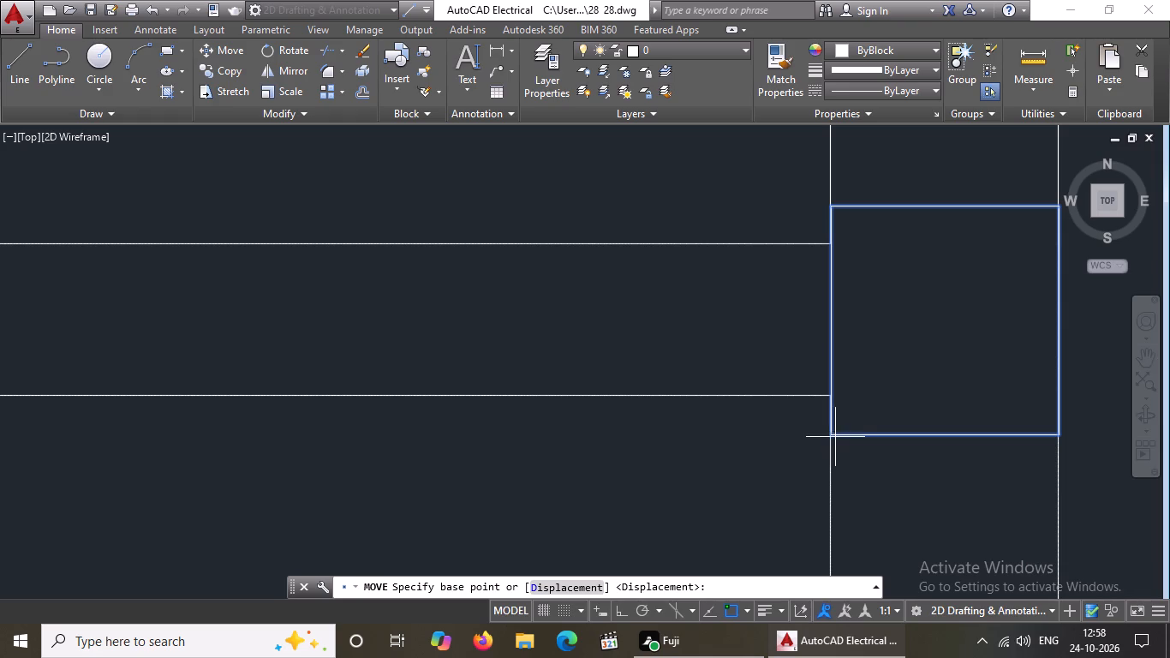
{"action": "left_click", "coordinate": [830, 435]}
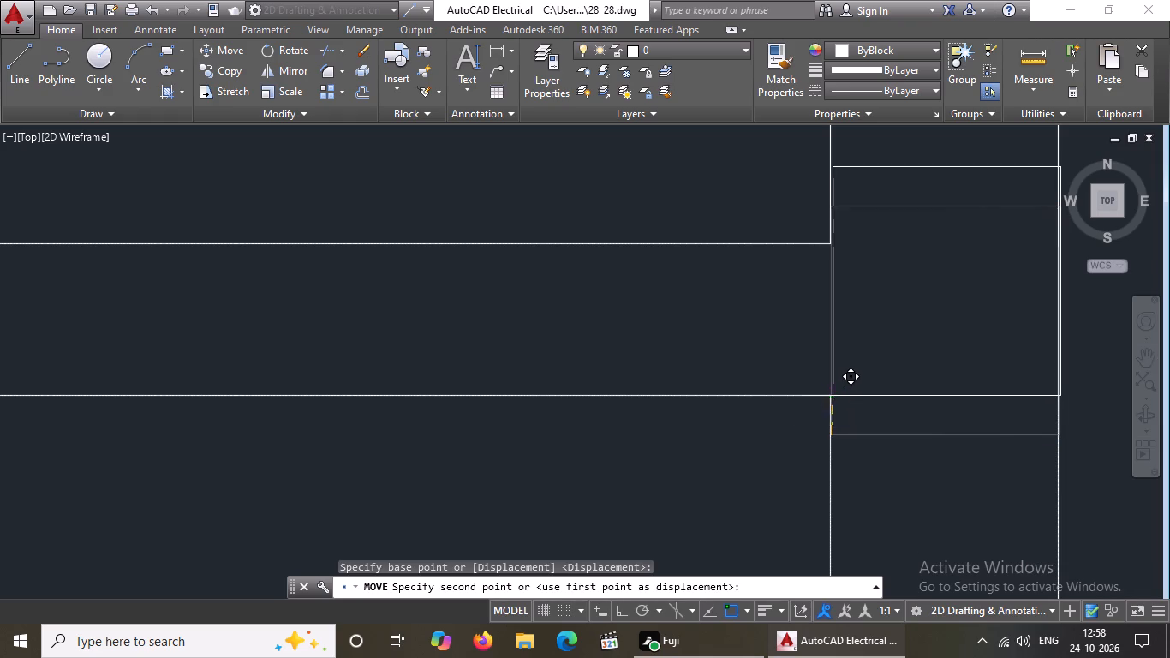
{"action": "left_click", "coordinate": [829, 392]}
Extend the vertical partition's right line and both lines of the short dividing wall up to the bottom edges of their moved column squares.
{"action": "scroll", "coordinate": [835, 391], "scroll_direction": "down", "scroll_amount": 8}
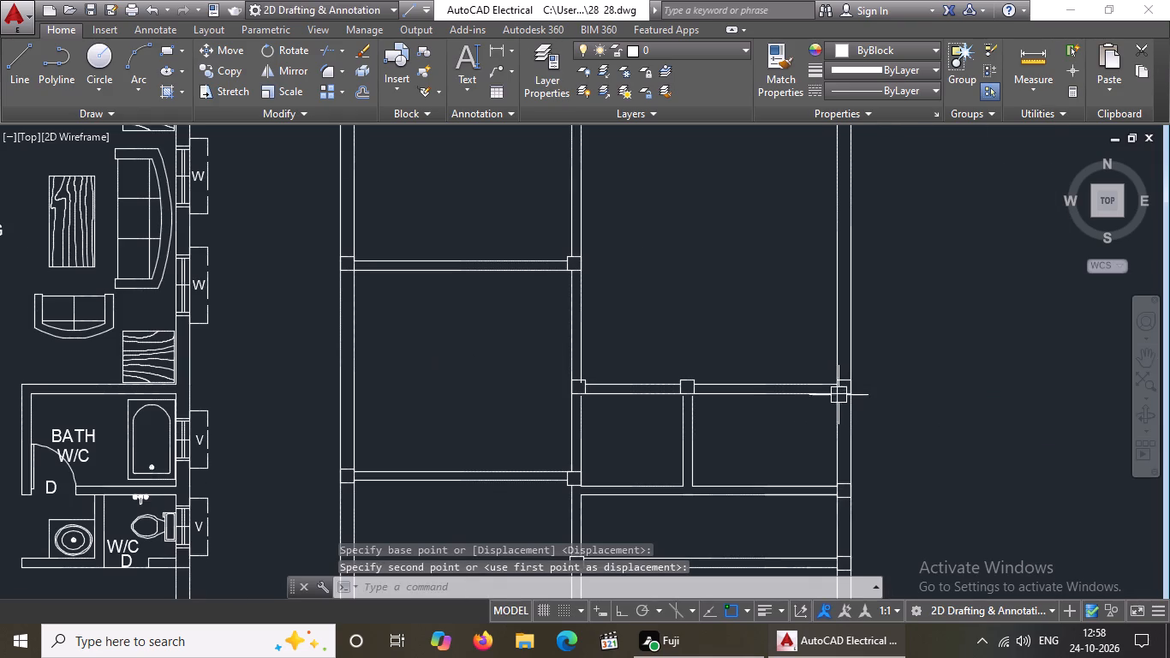
{"action": "middle_click_drag", "start_coordinate": [666, 414], "coordinate": [665, 486]}
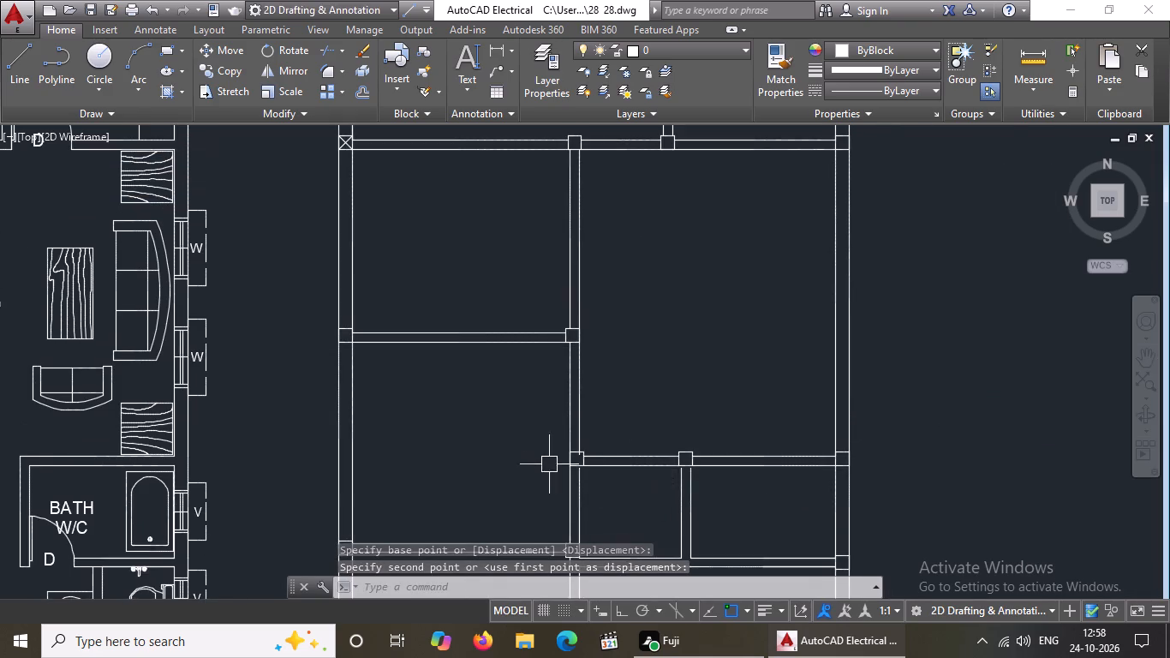
{"action": "scroll", "coordinate": [534, 458], "scroll_direction": "up", "scroll_amount": 2}
{"action": "scroll", "coordinate": [704, 515], "scroll_direction": "up", "scroll_amount": 2}
{"action": "key", "text": "Escape"}
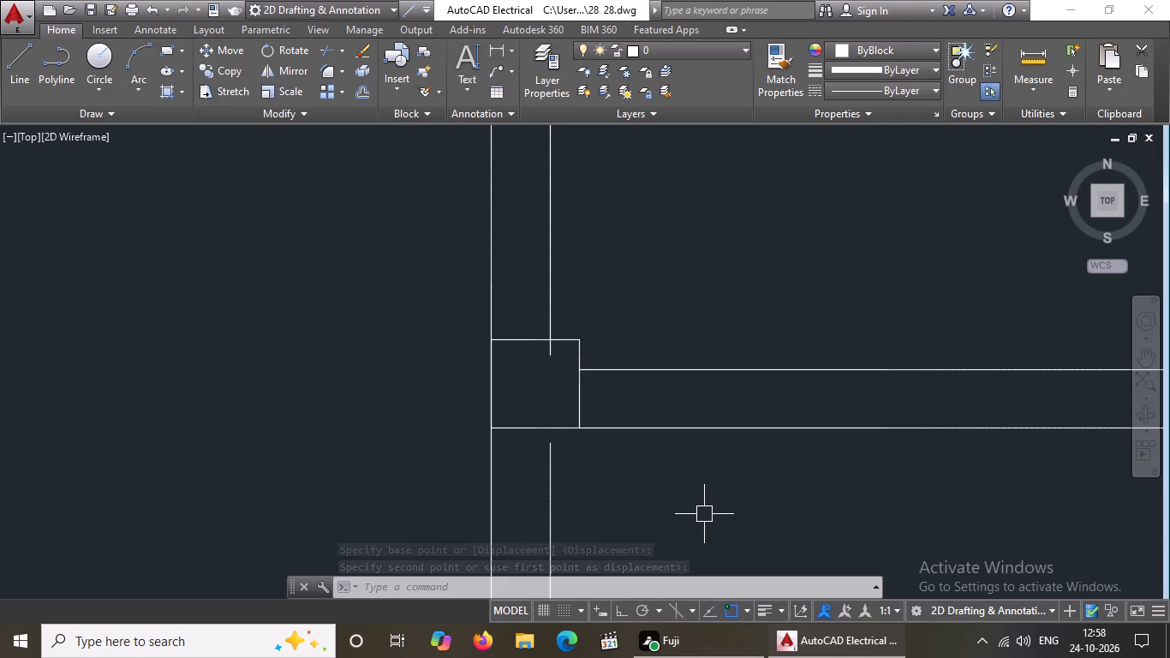
{"action": "type", "text": "EX"}
{"action": "key", "text": "Return"}
{"action": "key", "text": "Return"}
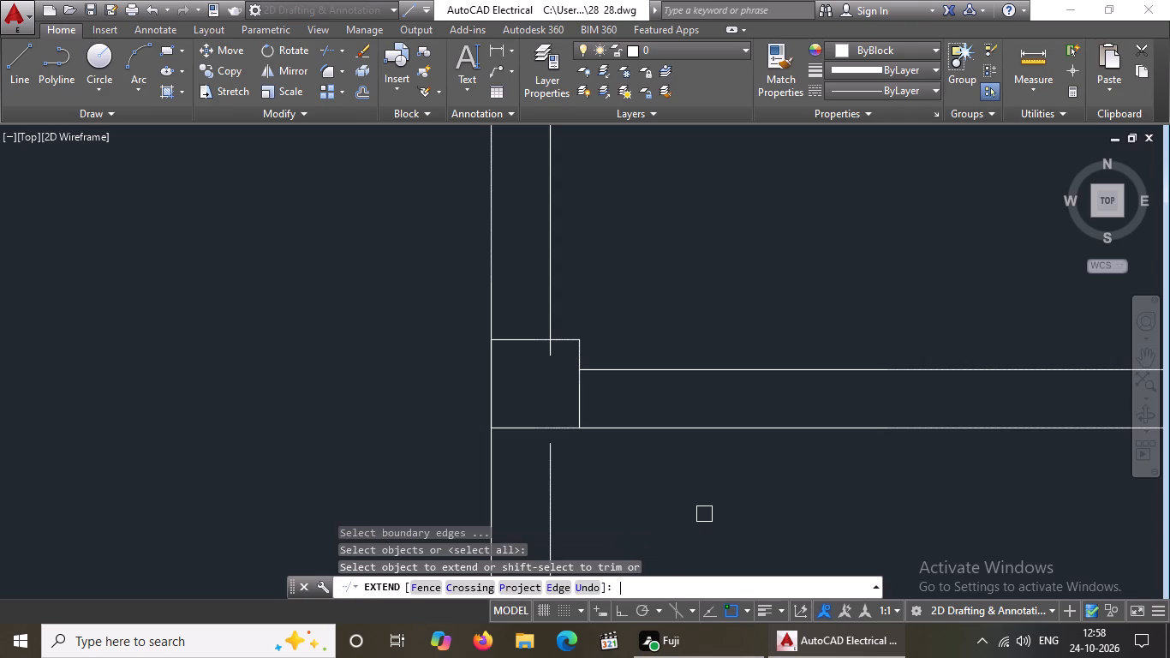
{"action": "left_click", "coordinate": [546, 469]}
{"action": "scroll", "coordinate": [562, 463], "scroll_direction": "down", "scroll_amount": 2}
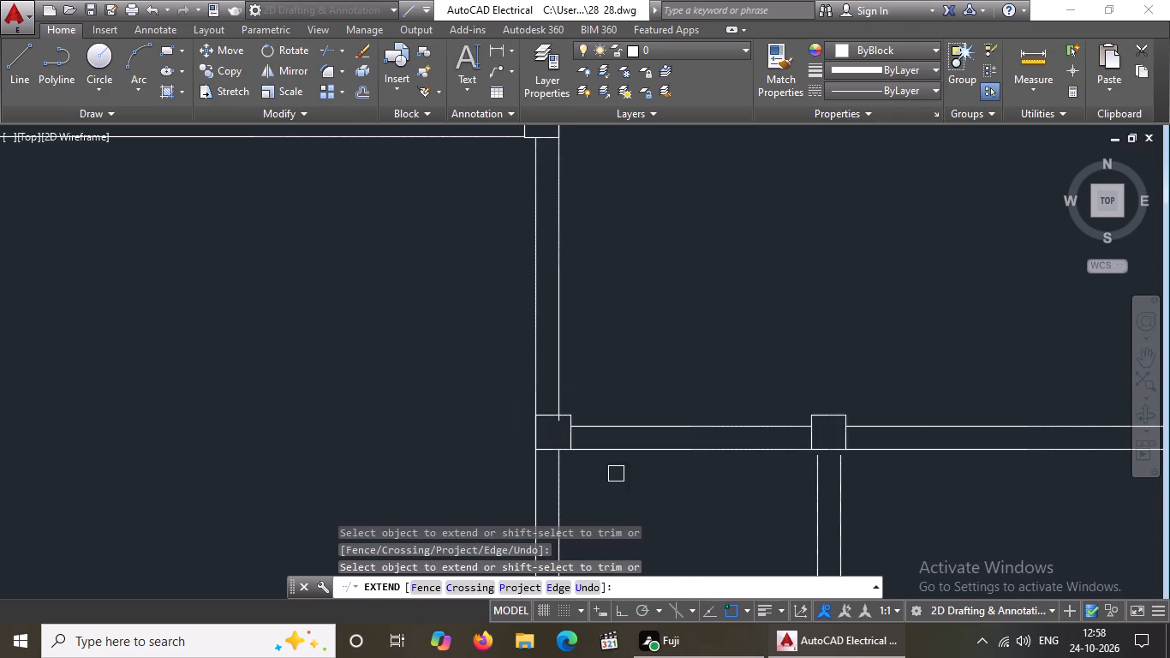
{"action": "left_click", "coordinate": [839, 478]}
{"action": "left_click", "coordinate": [815, 470]}
{"action": "scroll", "coordinate": [813, 472], "scroll_direction": "down", "scroll_amount": 3}
{"action": "scroll", "coordinate": [928, 475], "scroll_direction": "up", "scroll_amount": 3}
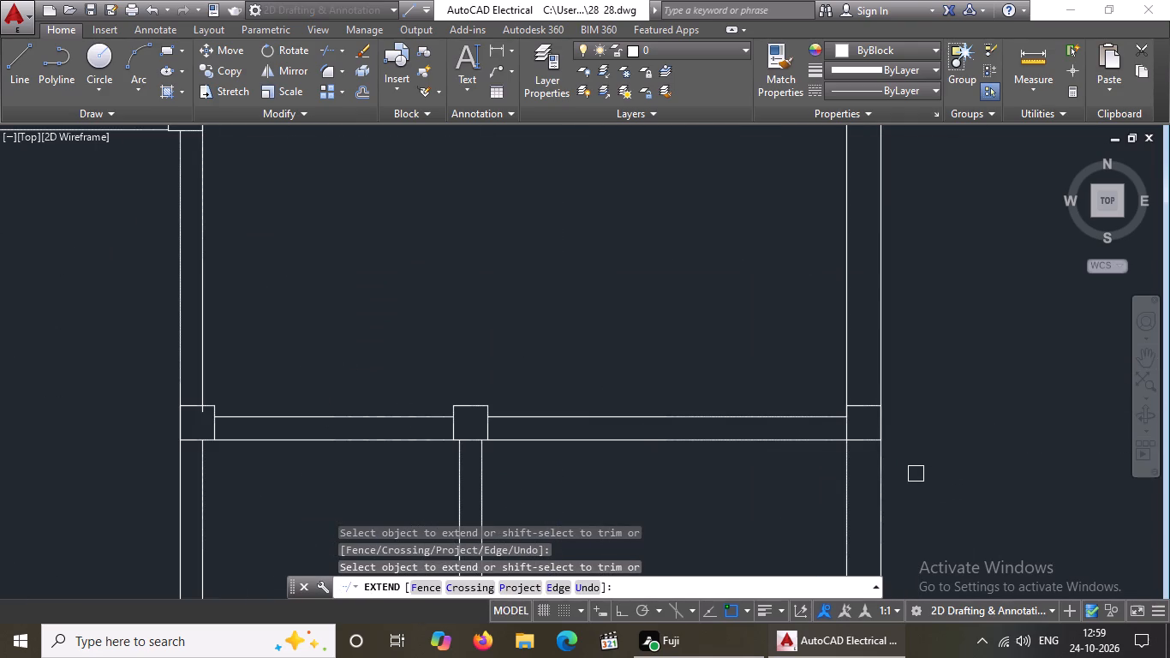
Trim the piece of the vertical partition's right line that projects inside the top of the moved left-end column square.
{"action": "key", "text": "Escape"}
{"action": "type", "text": "TR"}
{"action": "key", "text": "Return"}
{"action": "key", "text": "Return"}
{"action": "scroll", "coordinate": [144, 380], "scroll_direction": "up", "scroll_amount": 2}
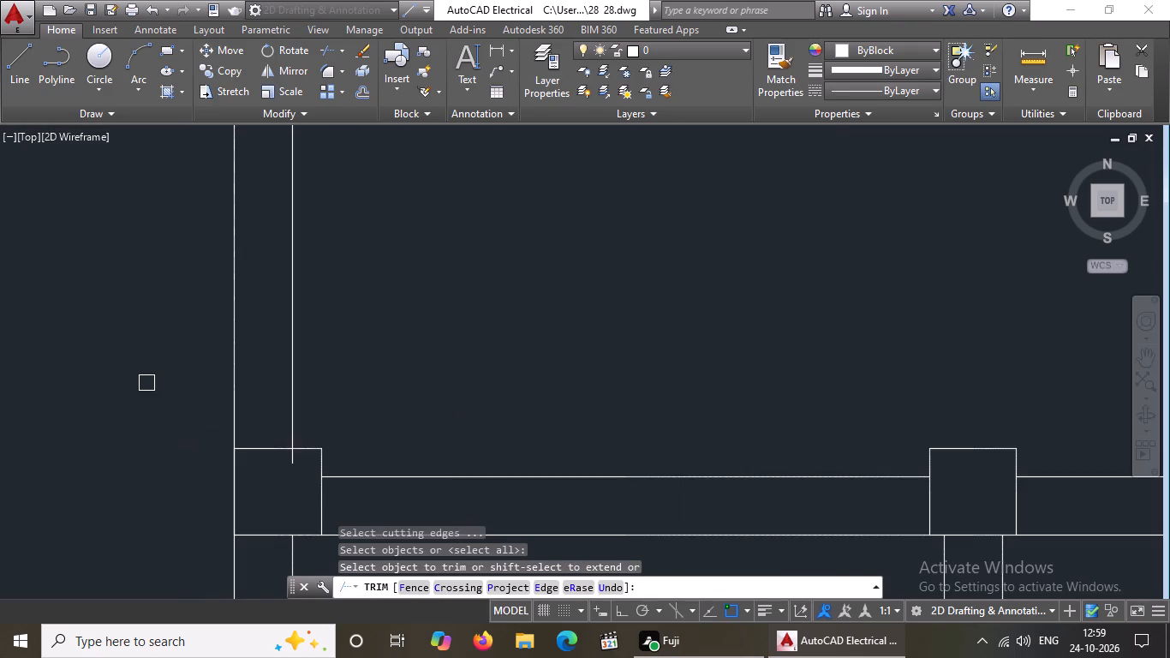
{"action": "left_click", "coordinate": [290, 461]}
Examine how the column squares sit against the wall lines at the next lower partitions of the wall plan.
{"action": "scroll", "coordinate": [401, 441], "scroll_direction": "down", "scroll_amount": 4}
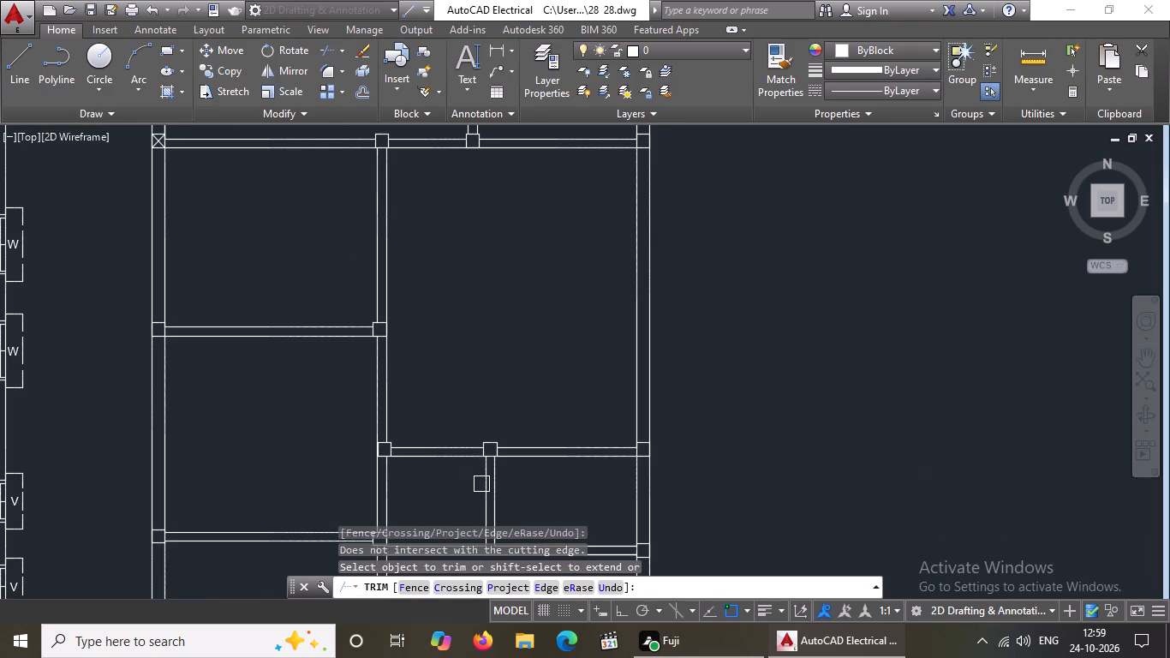
{"action": "scroll", "coordinate": [567, 435], "scroll_direction": "down", "scroll_amount": 3}
{"action": "scroll", "coordinate": [518, 476], "scroll_direction": "up", "scroll_amount": 1}
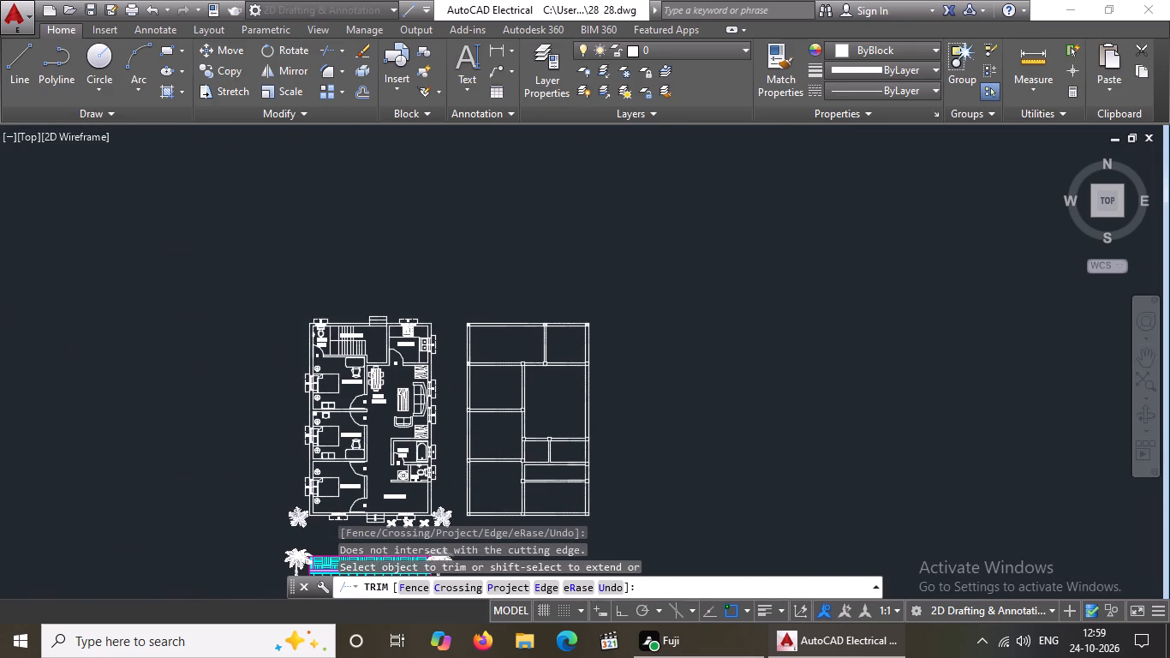
{"action": "scroll", "coordinate": [518, 476], "scroll_direction": "up", "scroll_amount": 4}
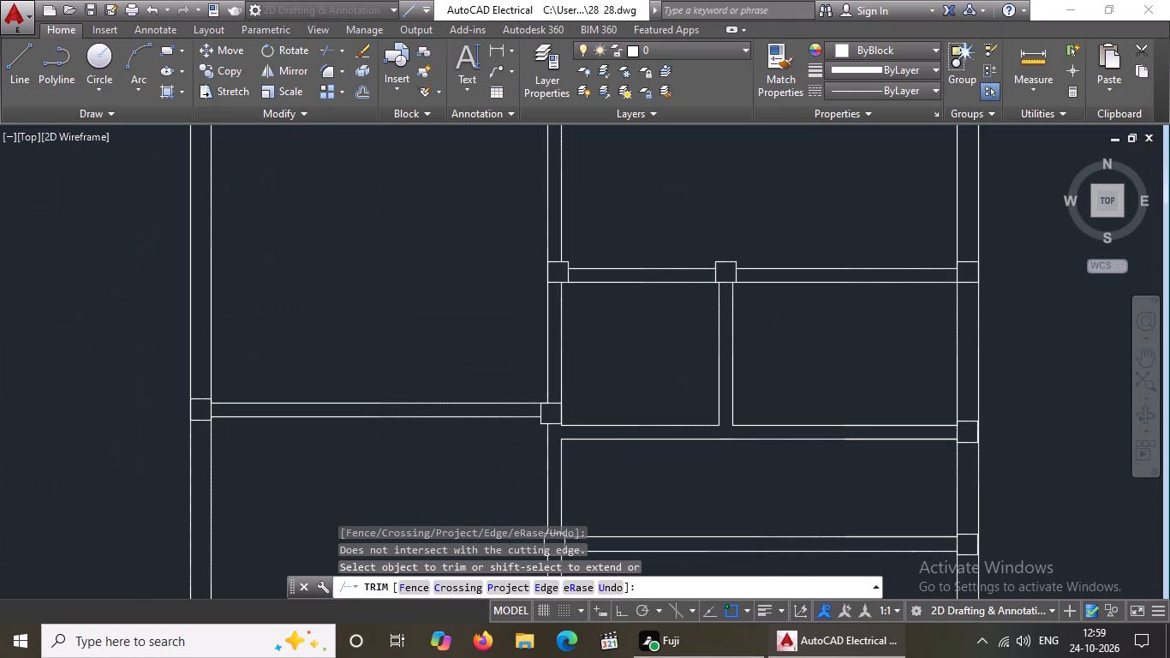
{"action": "scroll", "coordinate": [633, 451], "scroll_direction": "down", "scroll_amount": 2}
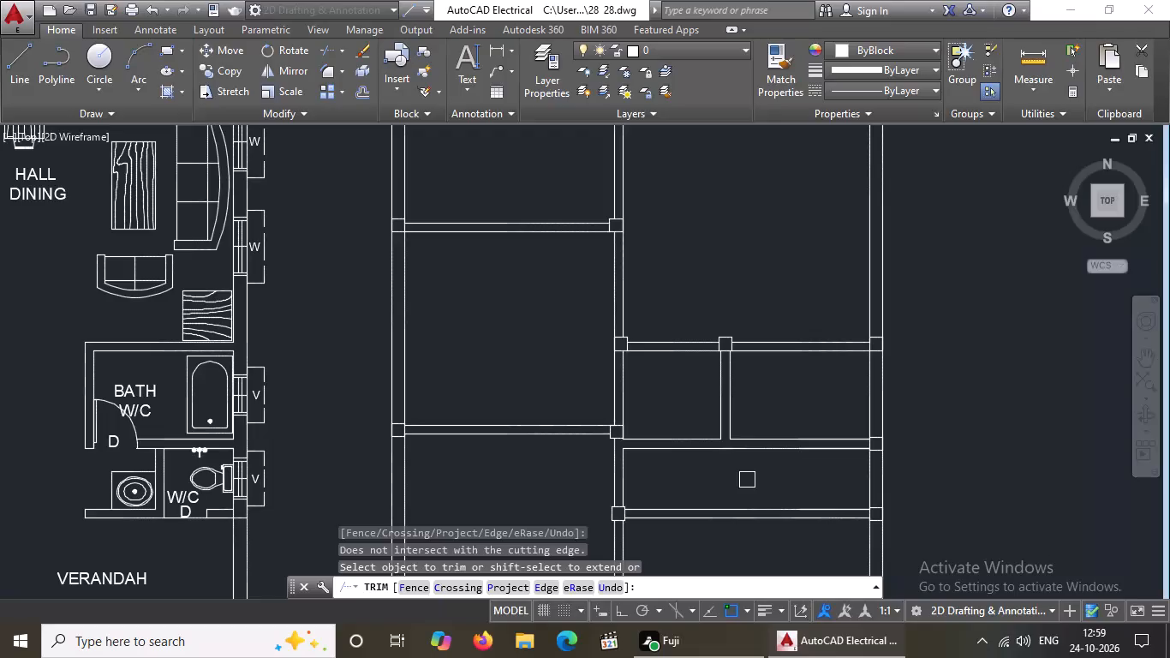
{"action": "scroll", "coordinate": [734, 454], "scroll_direction": "up", "scroll_amount": 2}
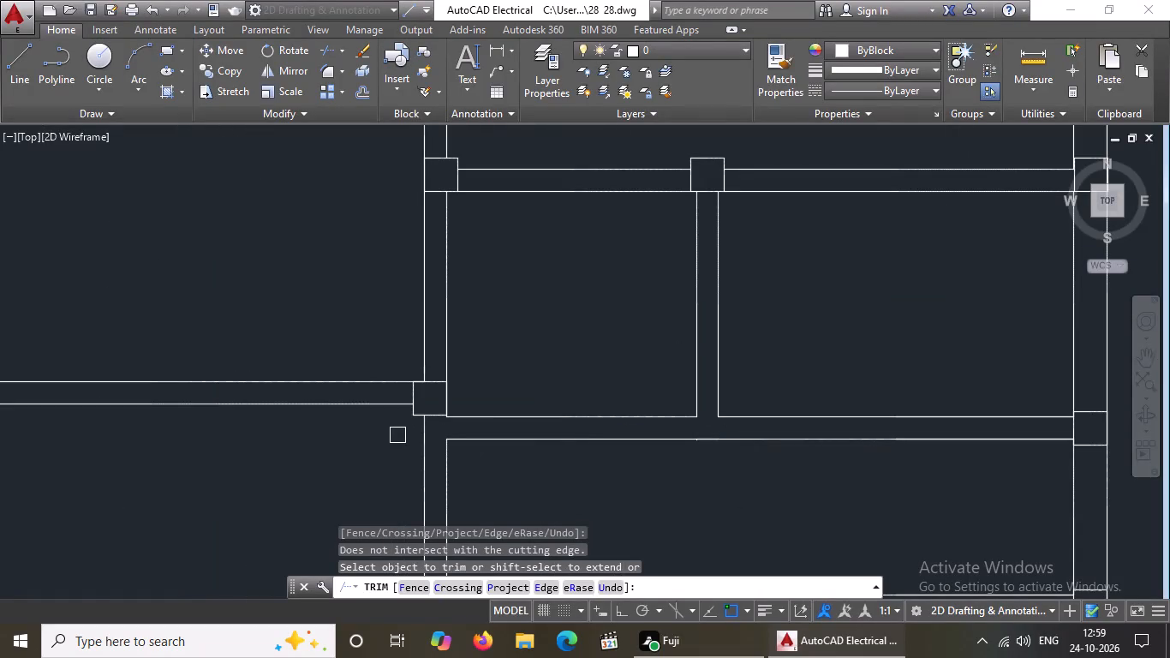
{"action": "scroll", "coordinate": [397, 434], "scroll_direction": "down", "scroll_amount": 2}
{"action": "scroll", "coordinate": [150, 396], "scroll_direction": "up", "scroll_amount": 3}
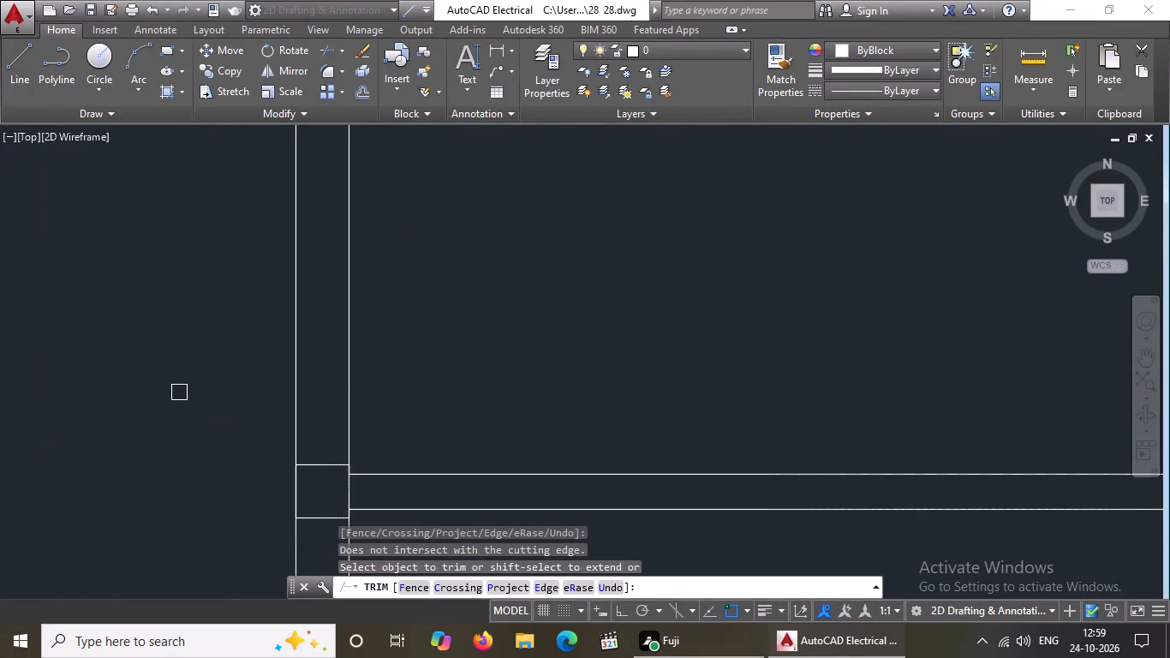
{"action": "scroll", "coordinate": [180, 392], "scroll_direction": "down", "scroll_amount": 2}
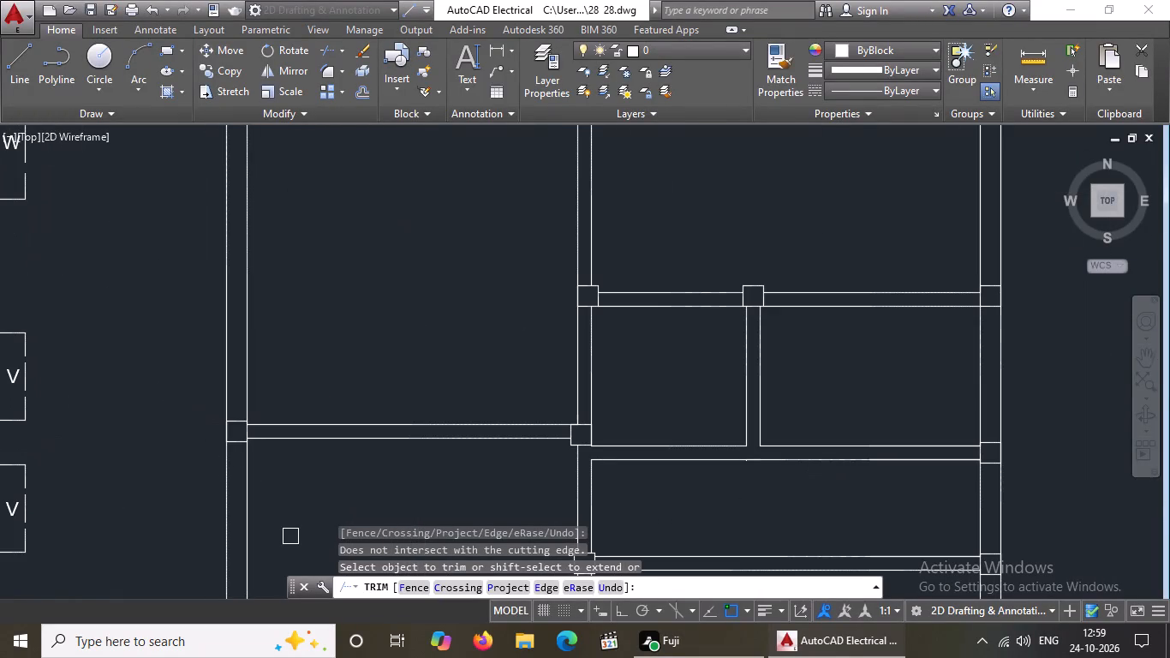
Move the column square where the left room's lower horizontal partition meets the outer wall up so its bottom edge aligns with the partition's lower line.
{"action": "key", "text": "Escape"}
{"action": "scroll", "coordinate": [177, 416], "scroll_direction": "up", "scroll_amount": 2}
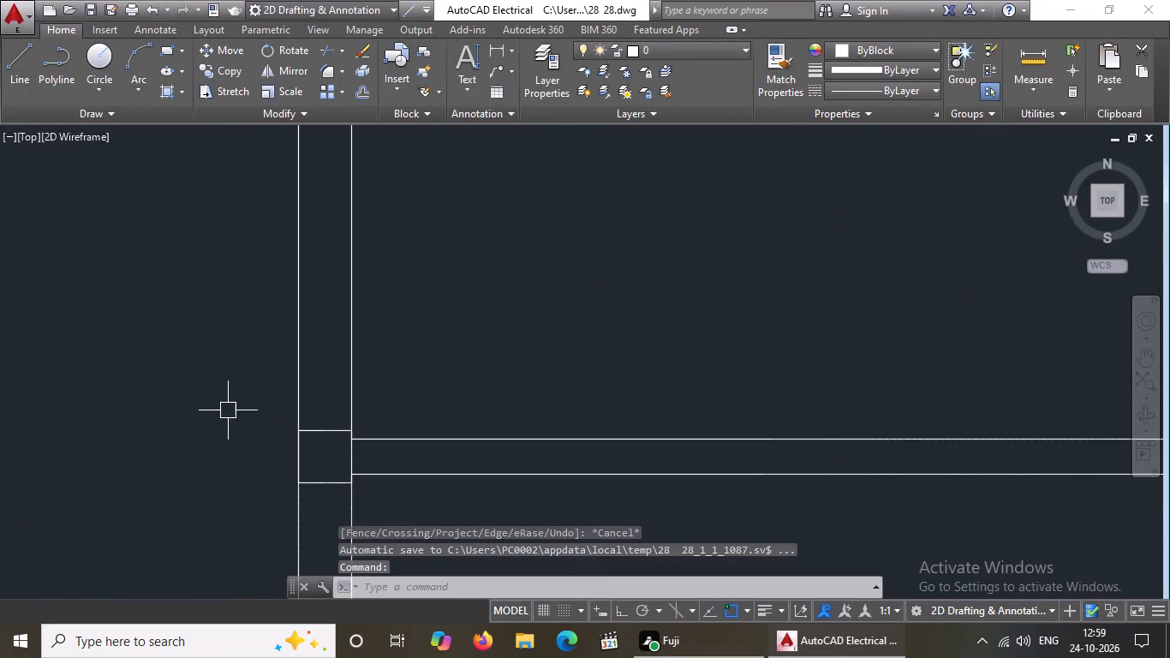
{"action": "left_click_drag", "start_coordinate": [230, 398], "coordinate": [239, 401]}
{"action": "left_click", "coordinate": [390, 520]}
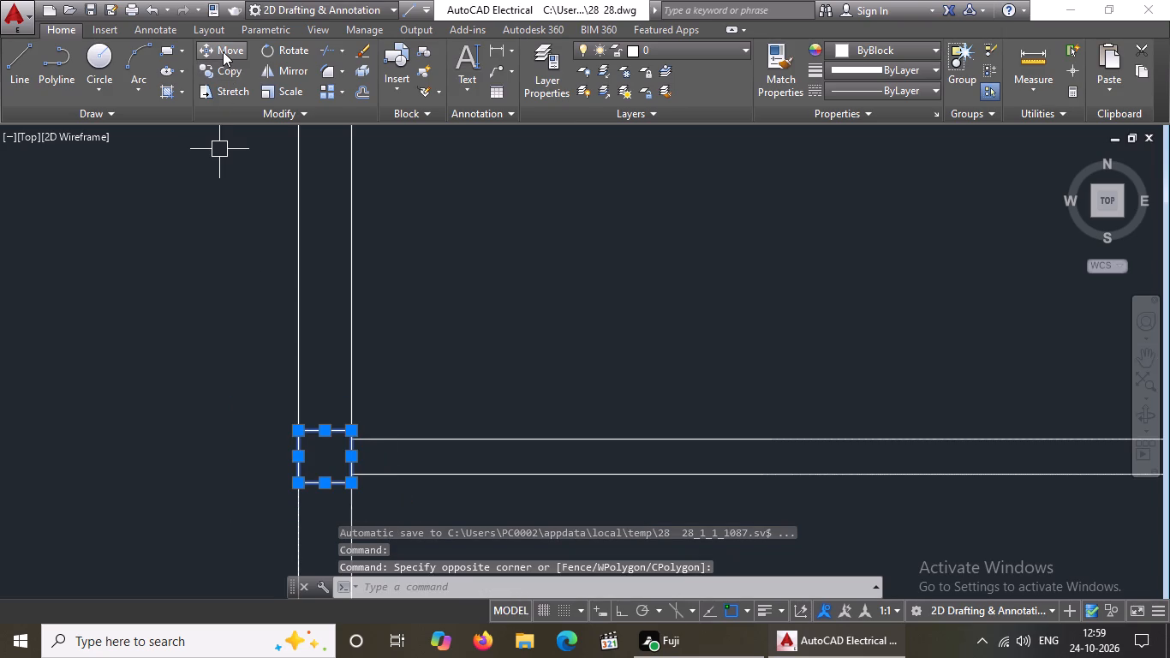
{"action": "left_click", "coordinate": [223, 51]}
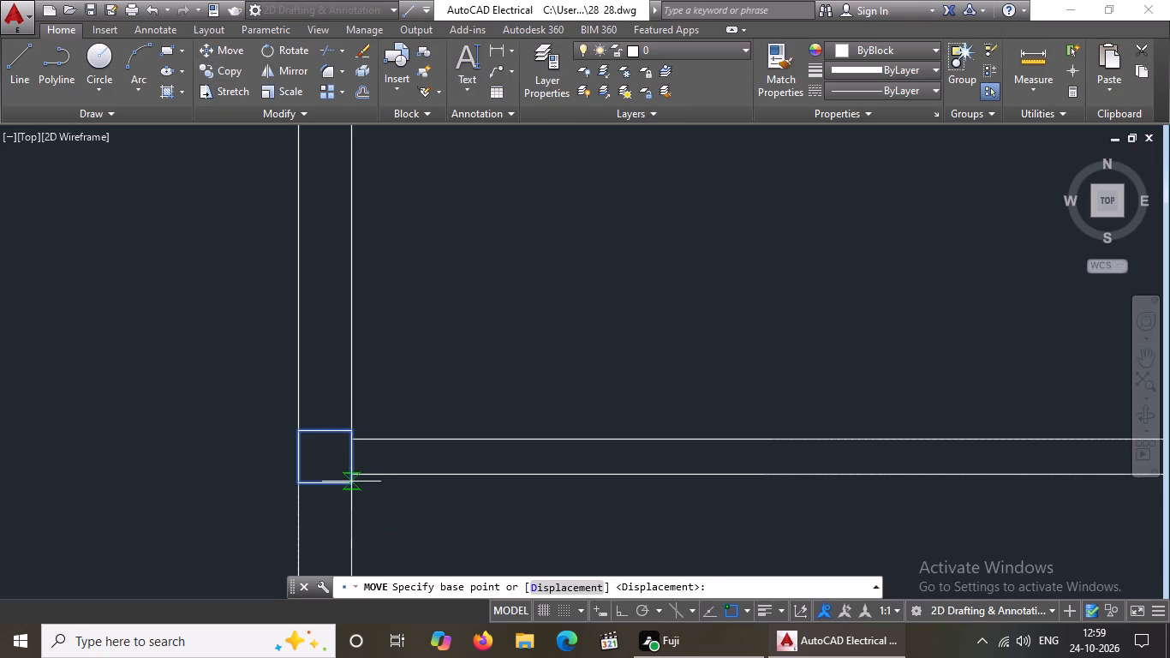
{"action": "left_click", "coordinate": [350, 484]}
{"action": "left_click", "coordinate": [350, 467]}
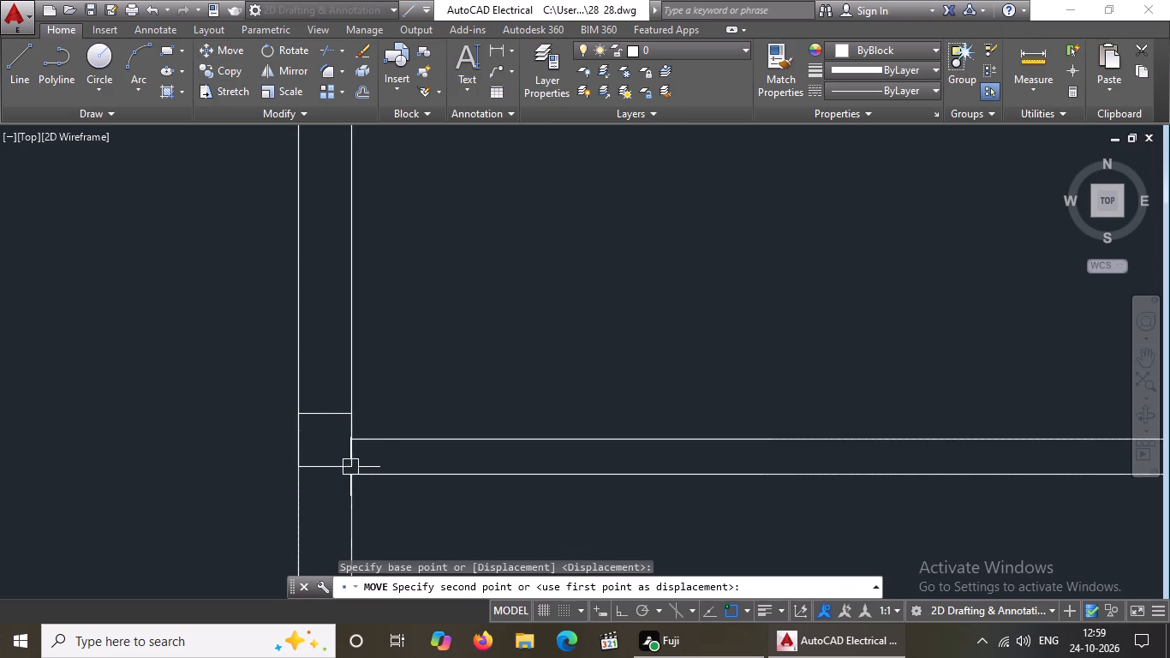
{"action": "left_click_drag", "start_coordinate": [242, 380], "coordinate": [277, 401]}
{"action": "left_click", "coordinate": [370, 485]}
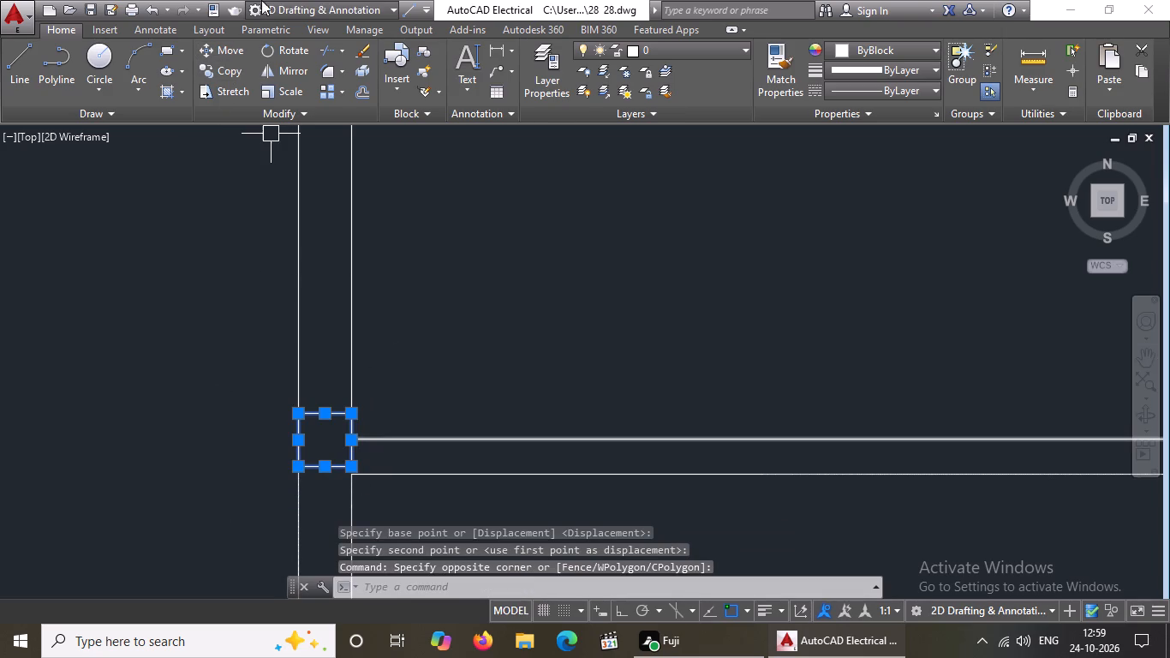
{"action": "left_click", "coordinate": [224, 47]}
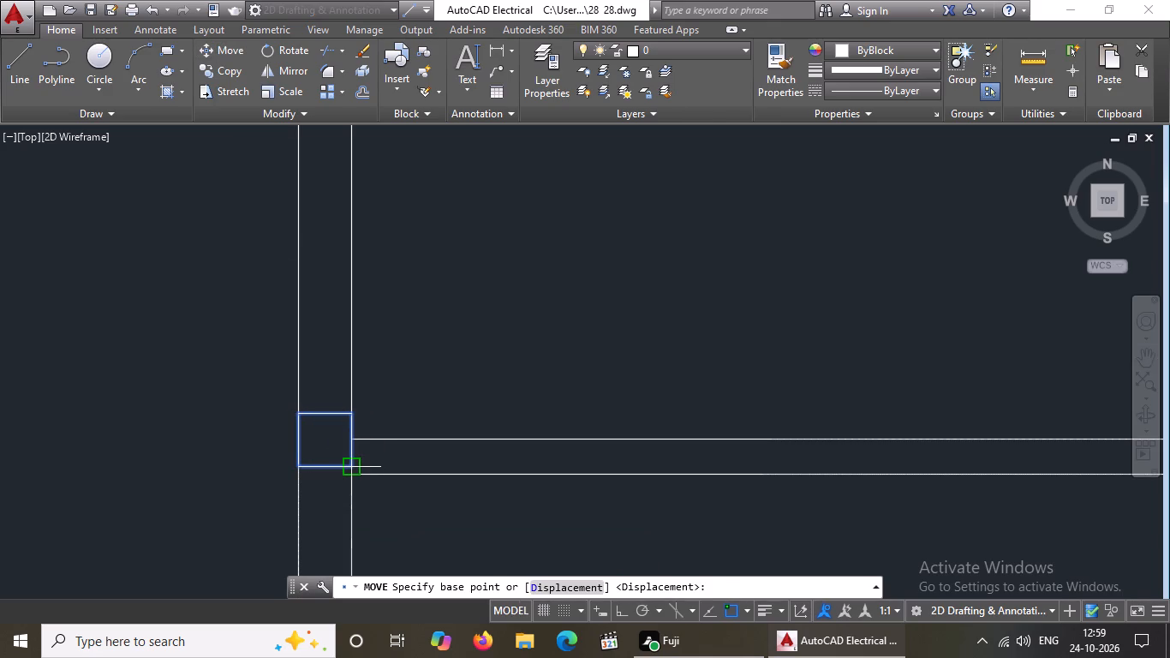
{"action": "left_click", "coordinate": [351, 468]}
{"action": "left_click", "coordinate": [350, 470]}
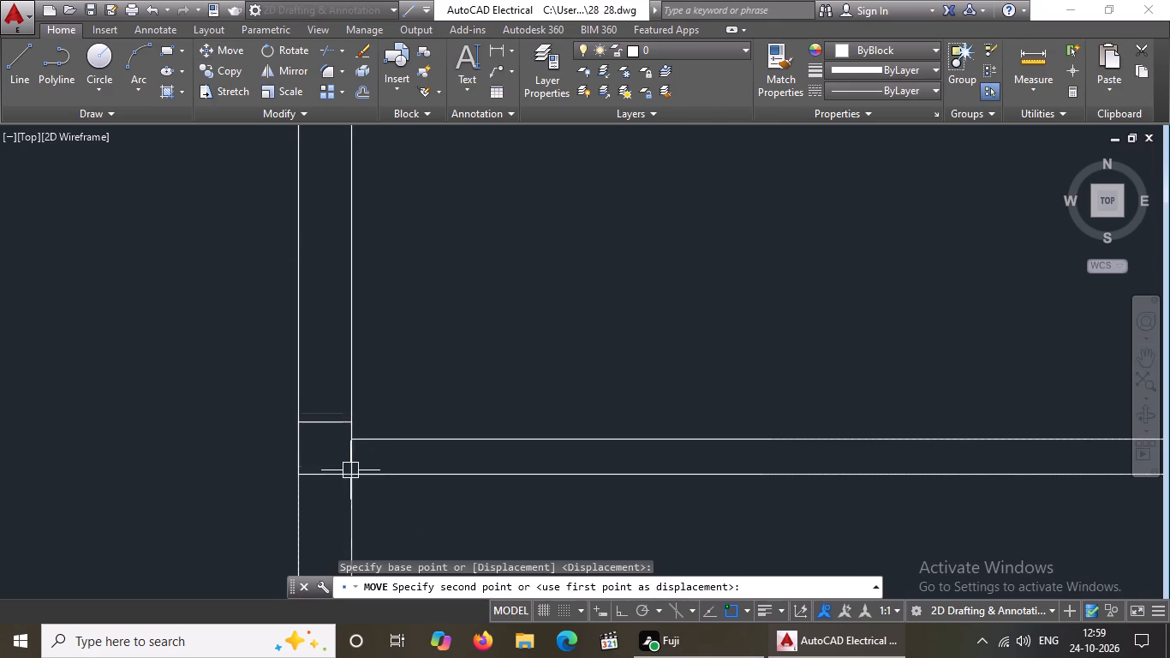
Move the column square where the same partition meets the central vertical wall up so its bottom edge aligns with the partition's lower line.
{"action": "scroll", "coordinate": [367, 463], "scroll_direction": "down", "scroll_amount": 4}
{"action": "scroll", "coordinate": [519, 479], "scroll_direction": "up", "scroll_amount": 3}
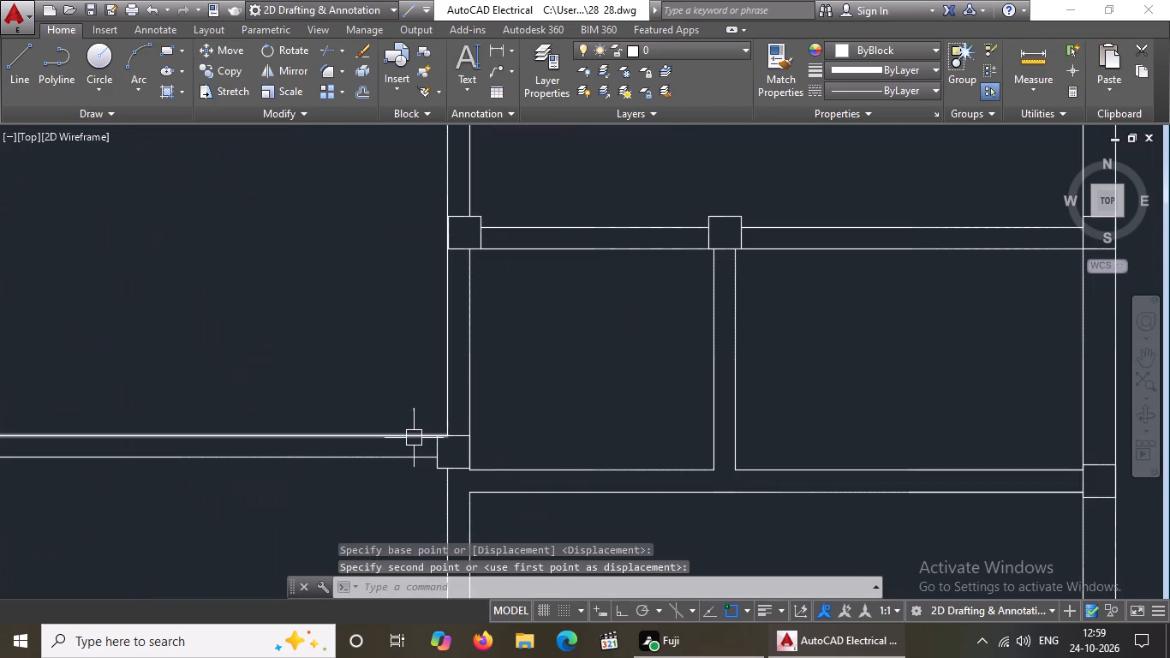
{"action": "left_click", "coordinate": [407, 408]}
{"action": "left_click", "coordinate": [528, 503]}
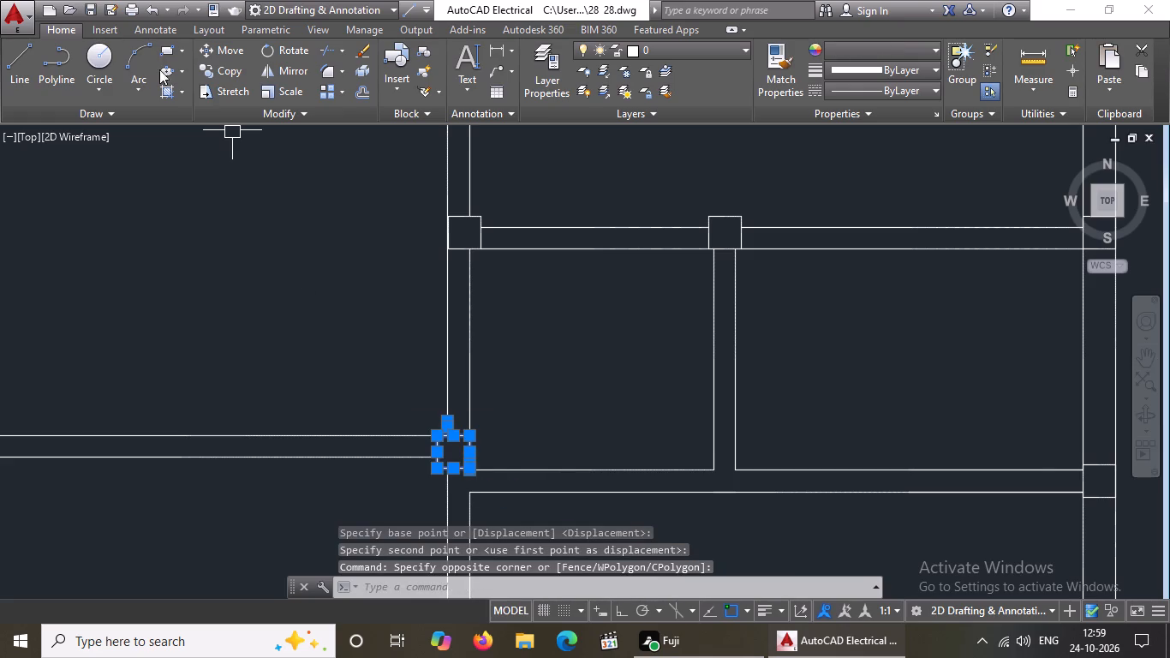
{"action": "left_click", "coordinate": [222, 49]}
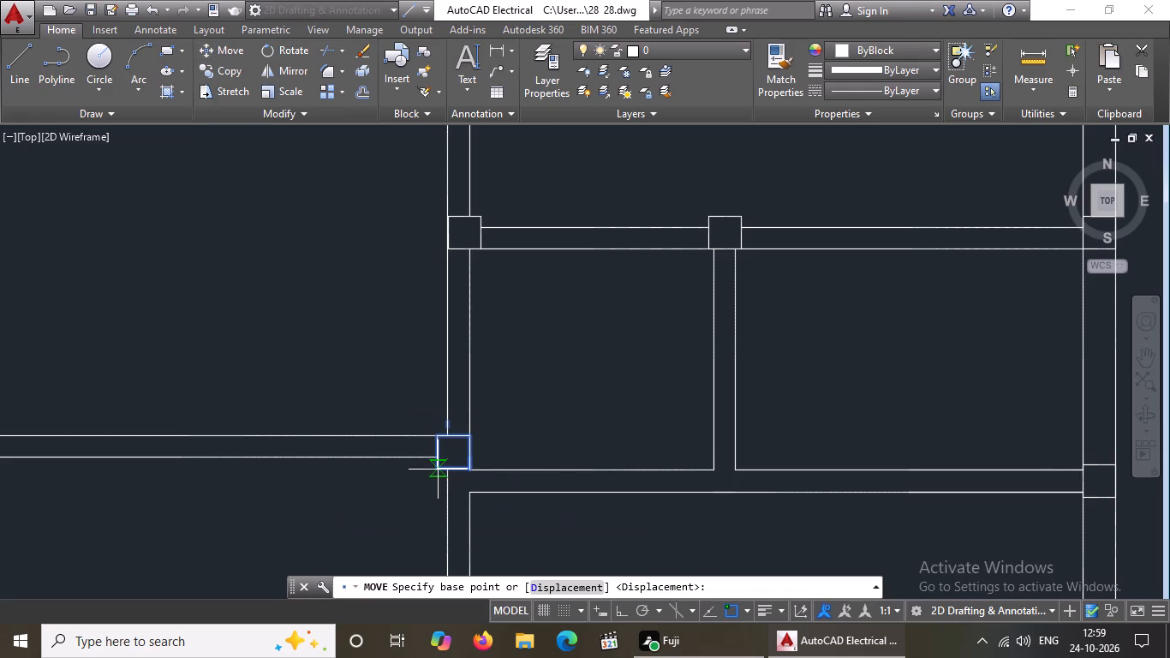
{"action": "scroll", "coordinate": [438, 470], "scroll_direction": "up", "scroll_amount": 2}
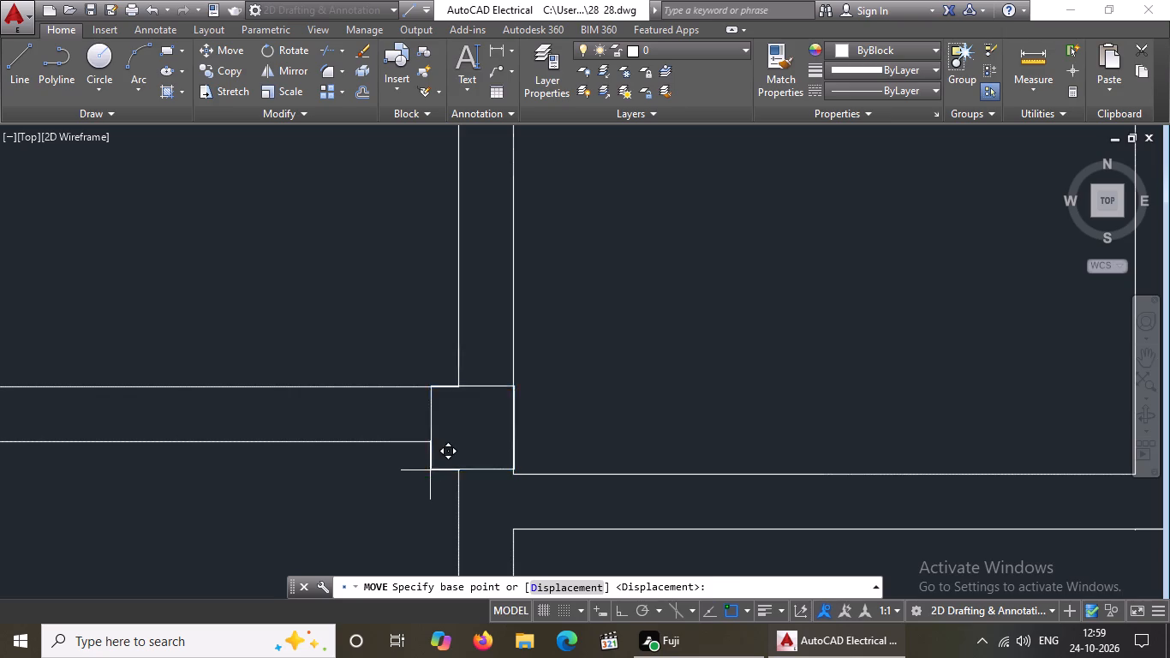
{"action": "left_click", "coordinate": [430, 470]}
{"action": "left_click", "coordinate": [430, 437]}
Extend the central vertical wall's right line below the moved column square down to the upper line of the adjoining right-hand partition.
{"action": "scroll", "coordinate": [481, 445], "scroll_direction": "down", "scroll_amount": 4}
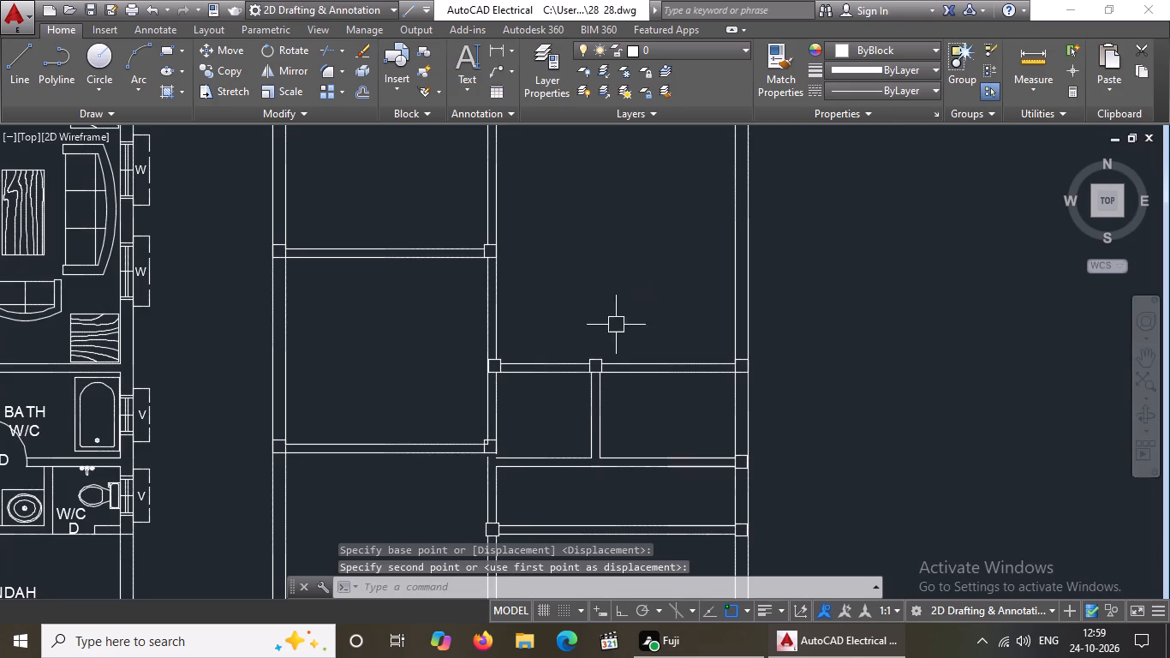
{"action": "left_click", "coordinate": [443, 340]}
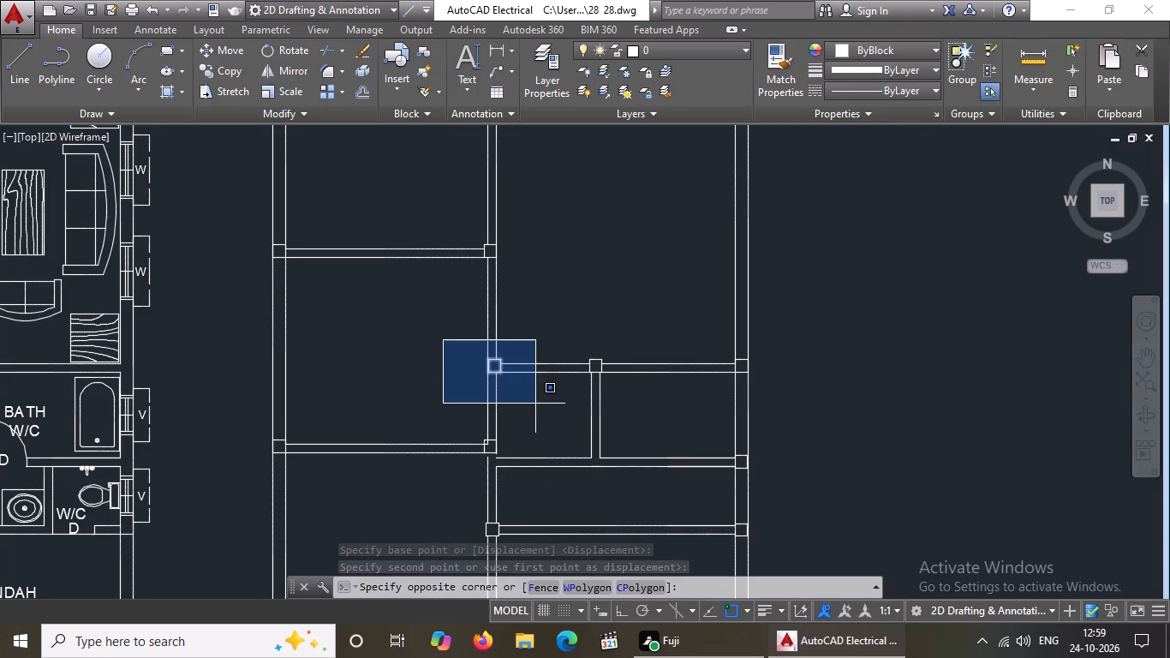
{"action": "left_click", "coordinate": [407, 362]}
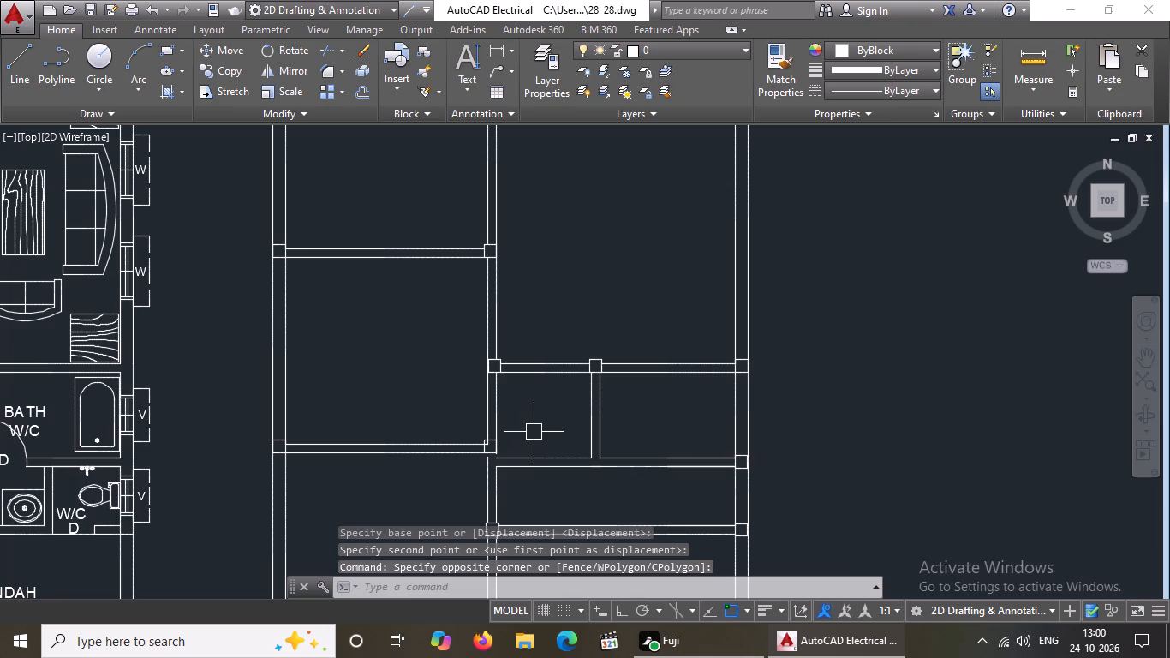
{"action": "scroll", "coordinate": [495, 448], "scroll_direction": "up", "scroll_amount": 2}
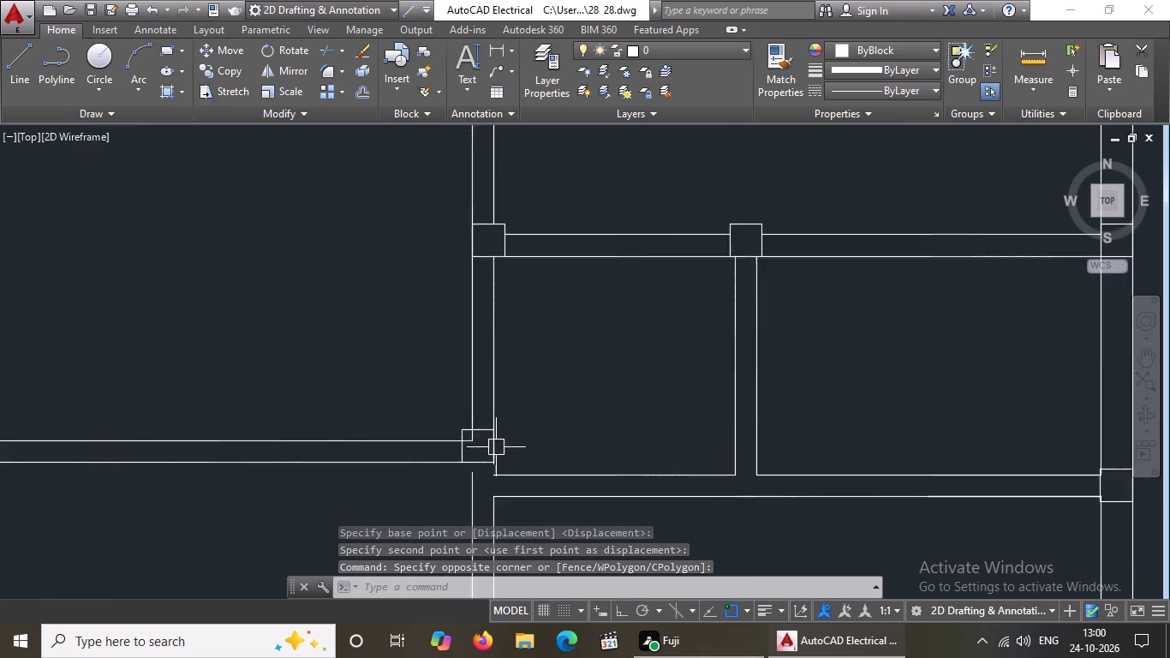
{"action": "scroll", "coordinate": [498, 446], "scroll_direction": "up", "scroll_amount": 1}
{"action": "key", "text": "Escape"}
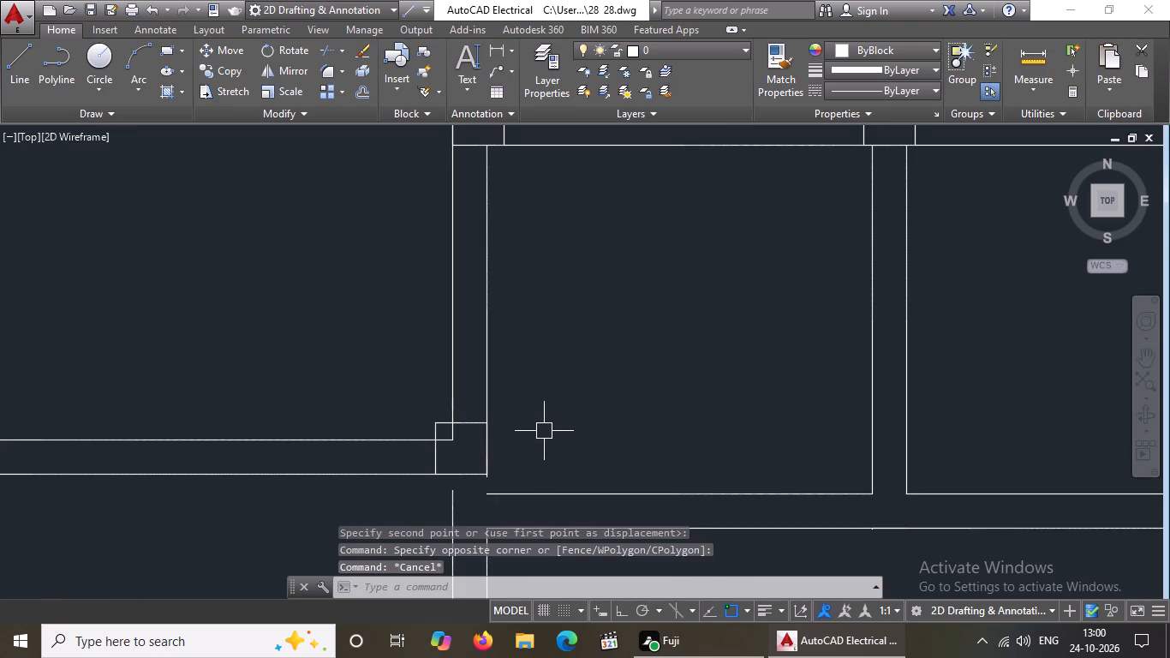
{"action": "key", "text": "e"}
{"action": "key", "text": "x"}
{"action": "key", "text": "space"}
{"action": "scroll", "coordinate": [498, 482], "scroll_direction": "up", "scroll_amount": 3}
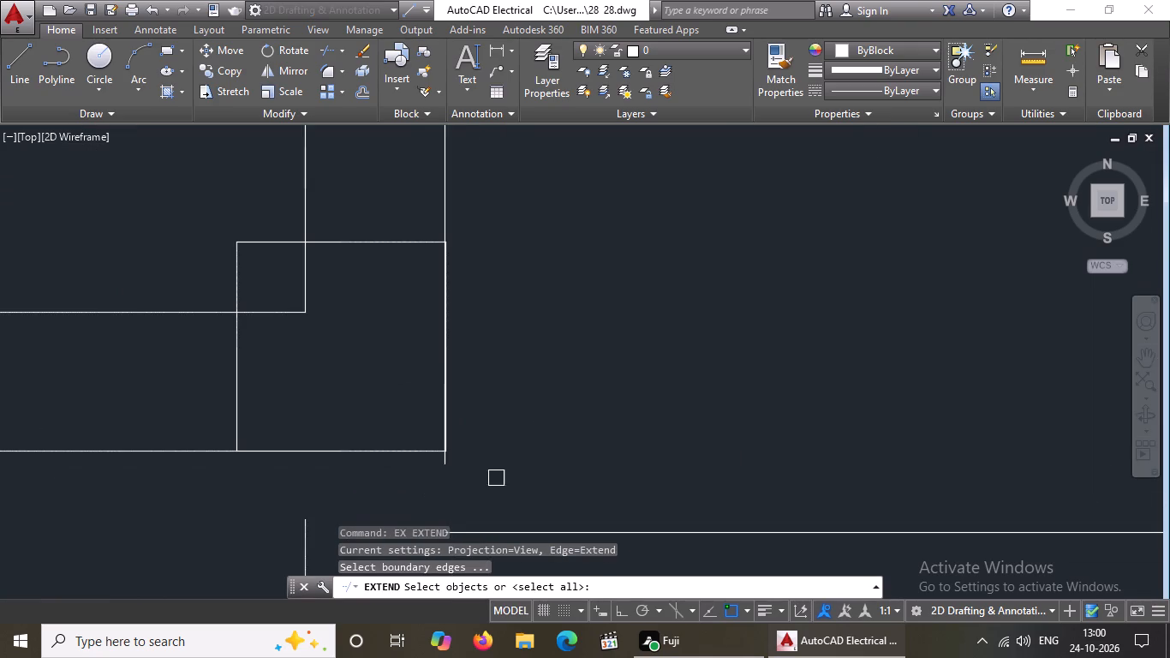
{"action": "key", "text": "space"}
{"action": "left_click", "coordinate": [443, 463]}
{"action": "scroll", "coordinate": [549, 444], "scroll_direction": "down", "scroll_amount": 3}
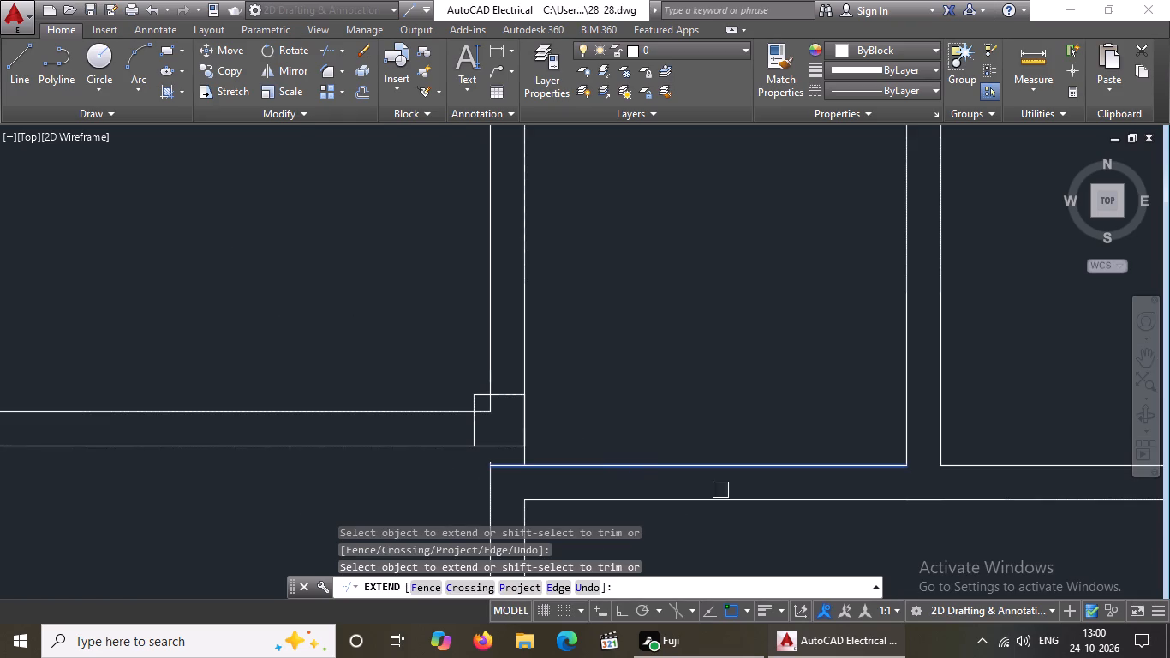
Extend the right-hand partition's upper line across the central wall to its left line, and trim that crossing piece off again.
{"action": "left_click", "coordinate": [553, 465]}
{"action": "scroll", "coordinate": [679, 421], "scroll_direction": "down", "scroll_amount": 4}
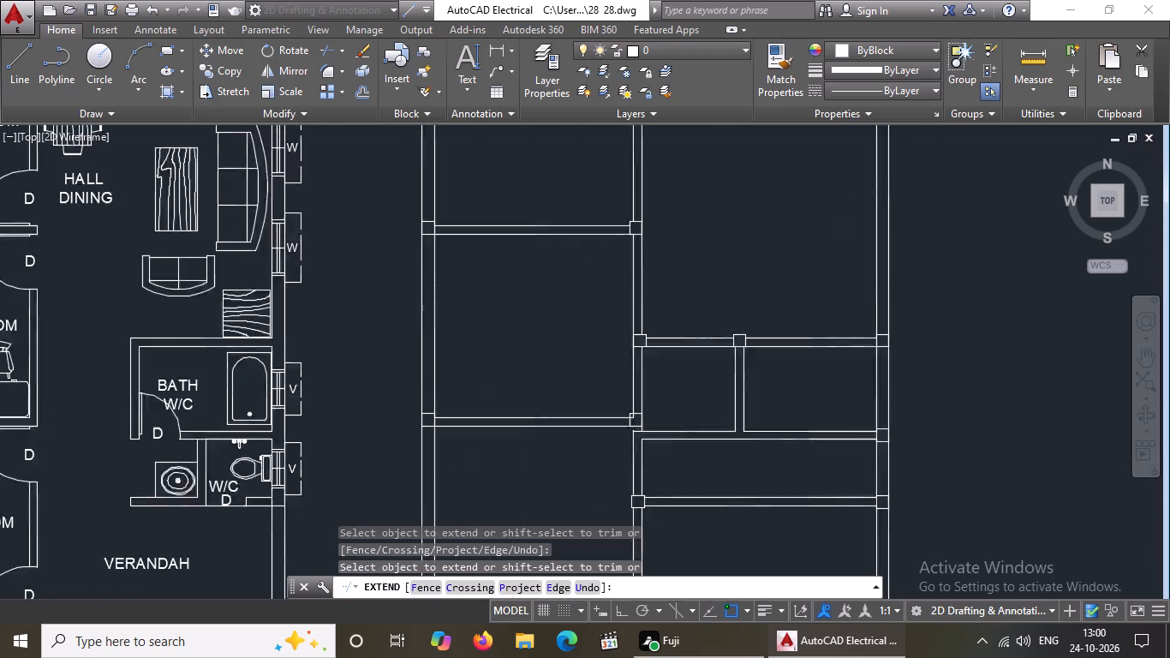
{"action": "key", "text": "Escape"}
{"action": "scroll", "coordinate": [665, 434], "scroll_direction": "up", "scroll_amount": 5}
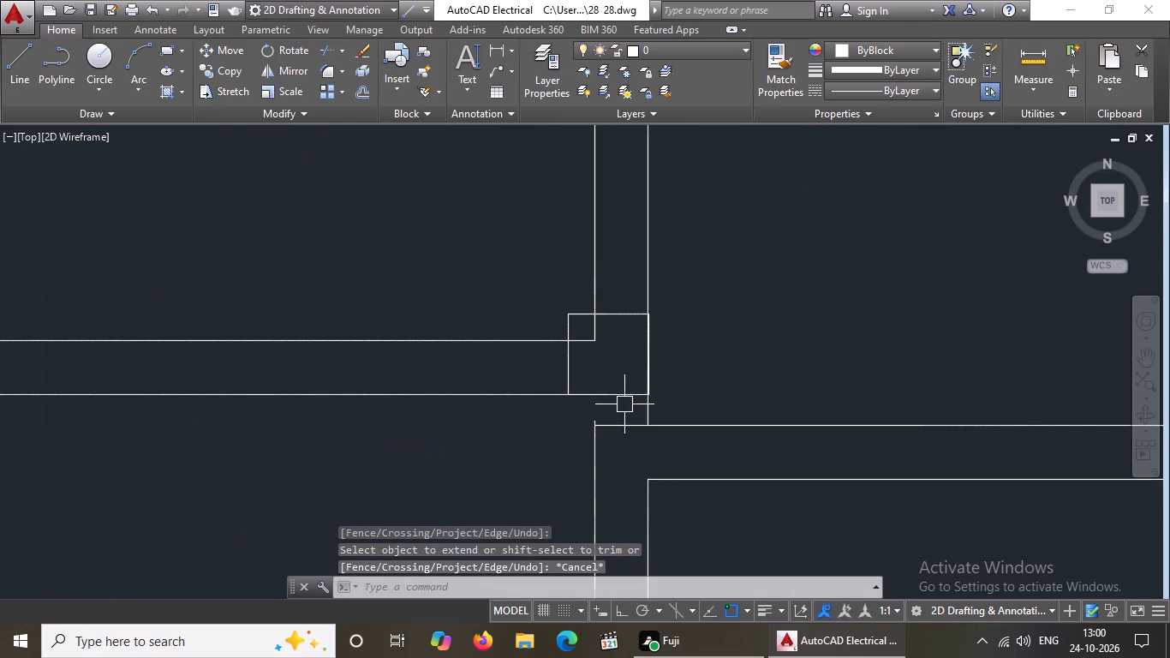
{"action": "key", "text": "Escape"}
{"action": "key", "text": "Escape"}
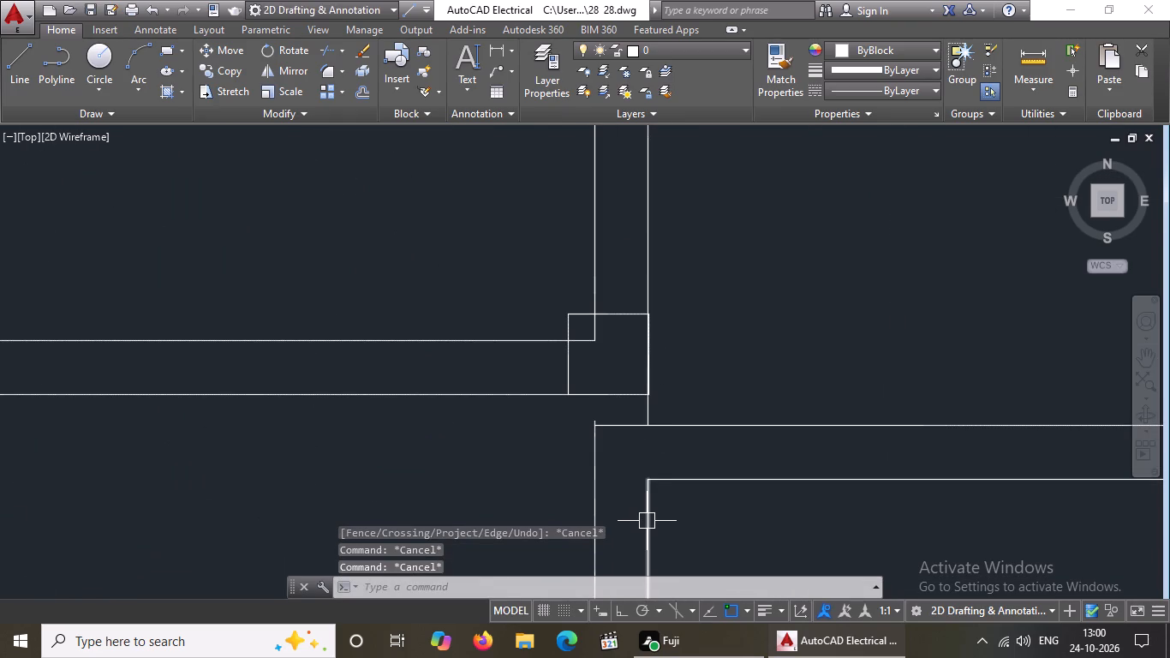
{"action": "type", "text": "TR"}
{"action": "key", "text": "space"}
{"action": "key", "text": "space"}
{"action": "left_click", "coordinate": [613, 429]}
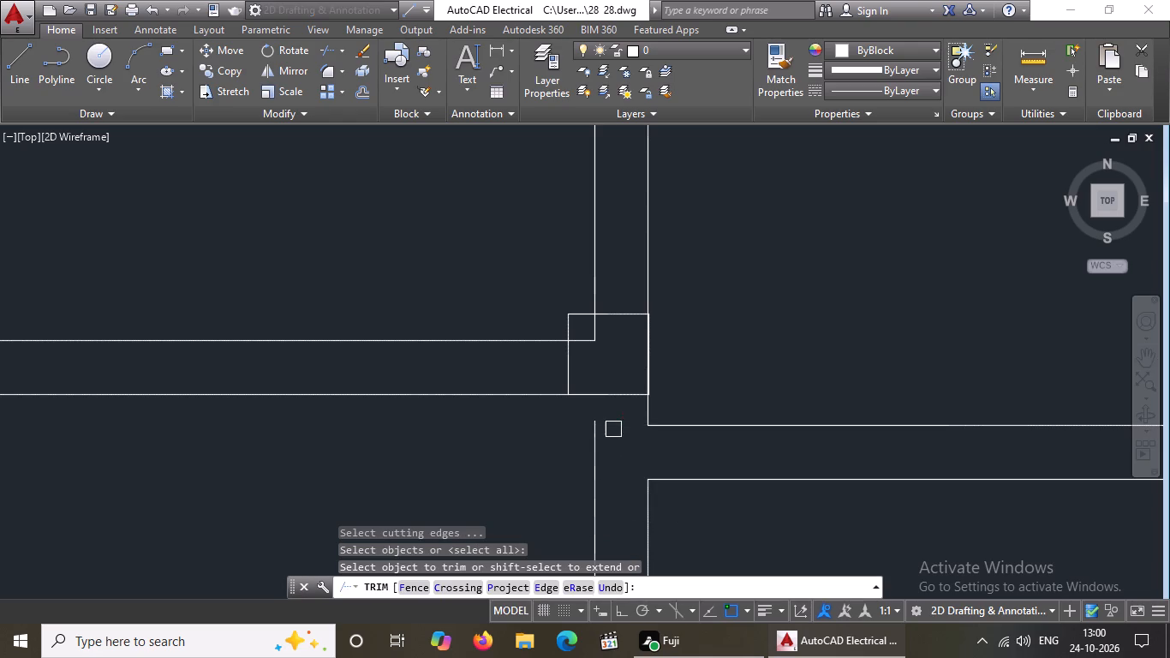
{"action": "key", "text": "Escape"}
Extend the central wall's lower left line up to the bottom edge of the moved column square.
{"action": "type", "text": "EX"}
{"action": "key", "text": "space"}
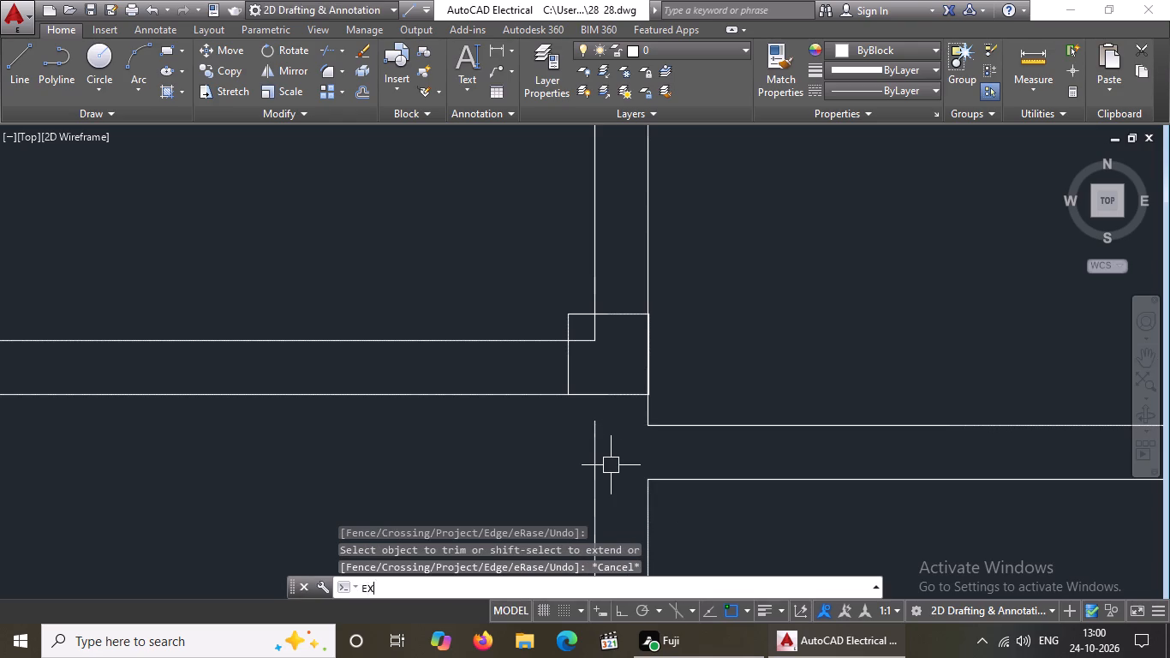
{"action": "key", "text": "space"}
{"action": "left_click", "coordinate": [595, 431]}
{"action": "scroll", "coordinate": [666, 445], "scroll_direction": "down", "scroll_amount": 3}
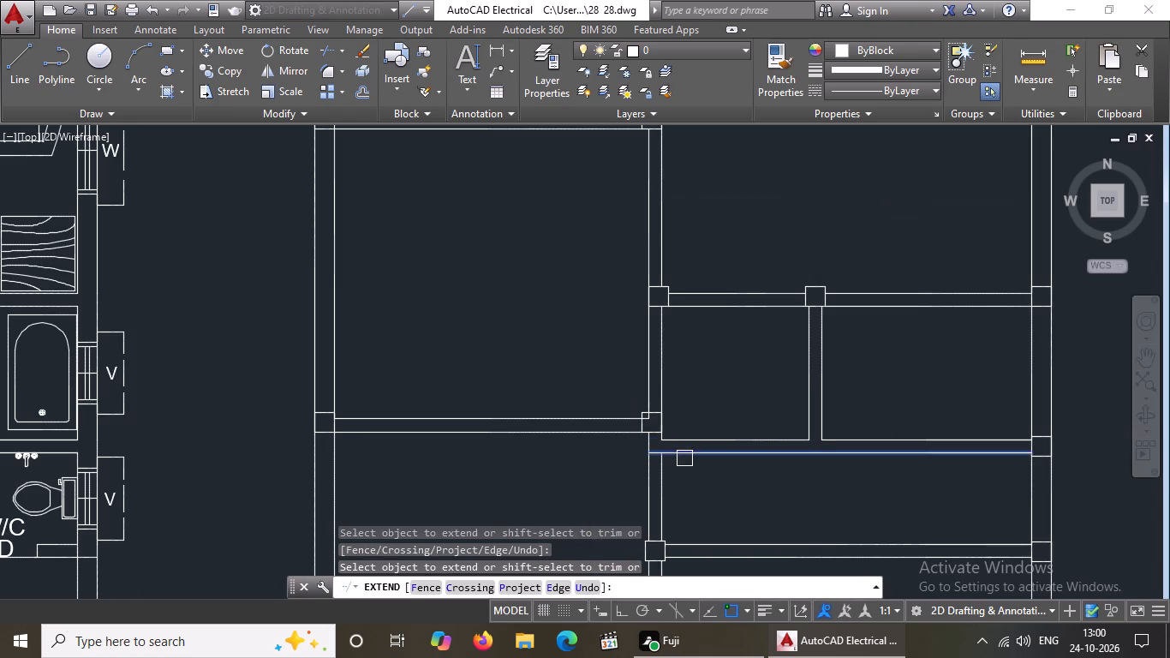
{"action": "key", "text": "Escape"}
Trim the ends of the left partition's upper line and the central wall's left line that lie inside the moved column square.
{"action": "scroll", "coordinate": [667, 415], "scroll_direction": "up", "scroll_amount": 2}
{"action": "key", "text": "Escape"}
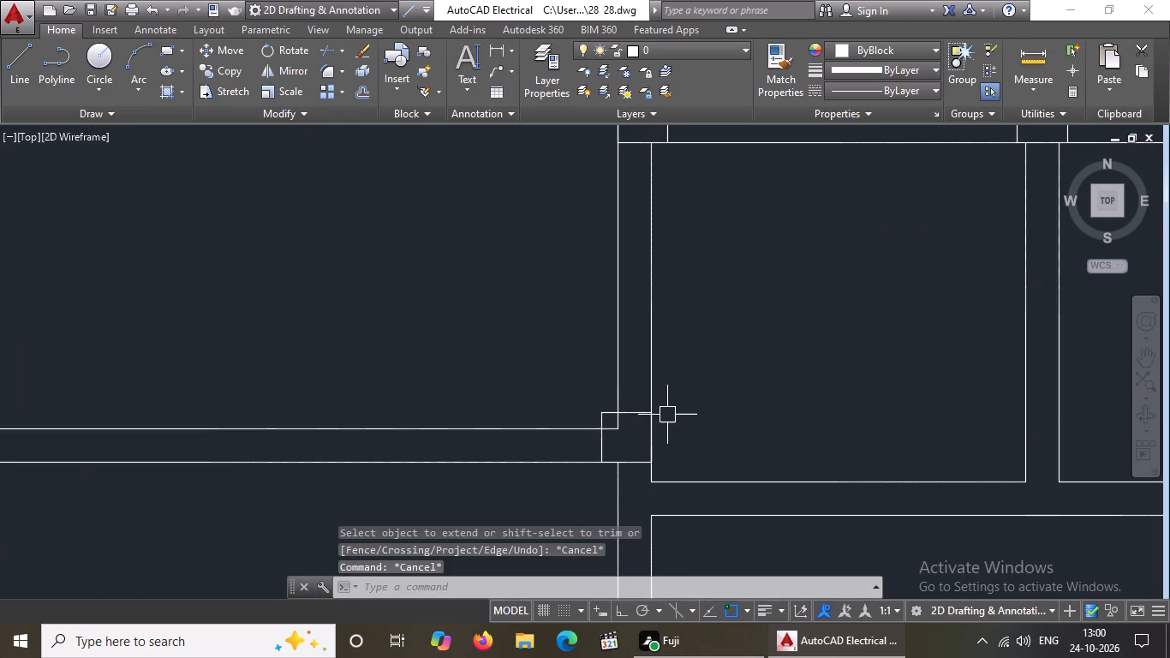
{"action": "key", "text": "t"}
{"action": "key", "text": "r"}
{"action": "key", "text": "space"}
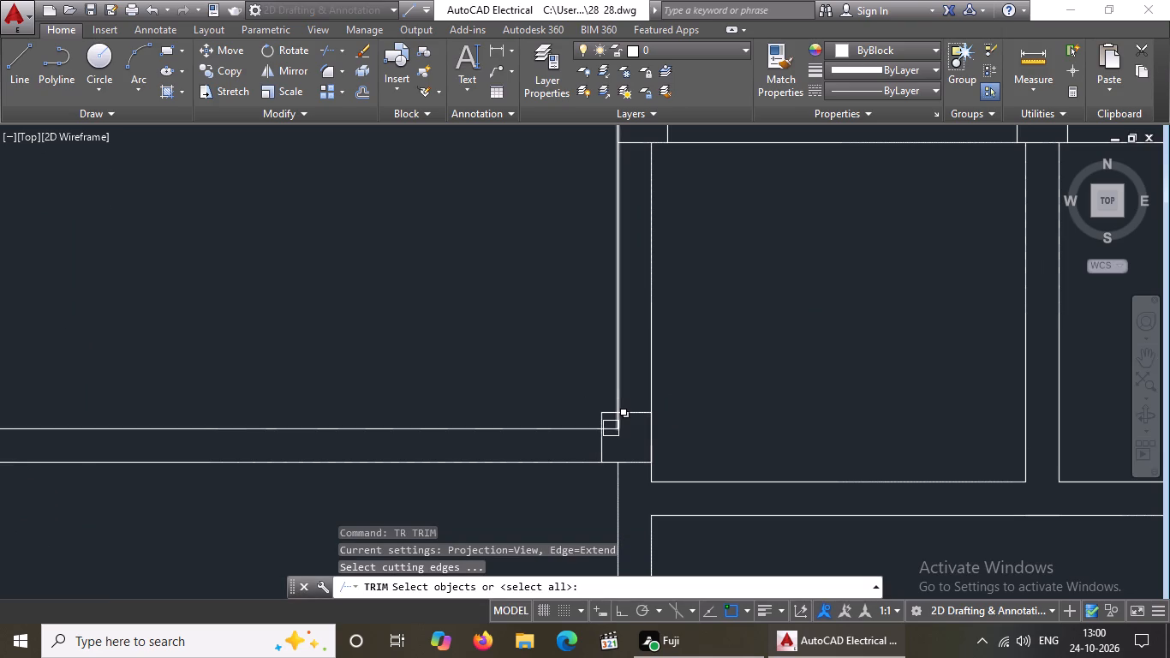
{"action": "key", "text": "Escape"}
{"action": "type", "text": "TR"}
{"action": "key", "text": "space"}
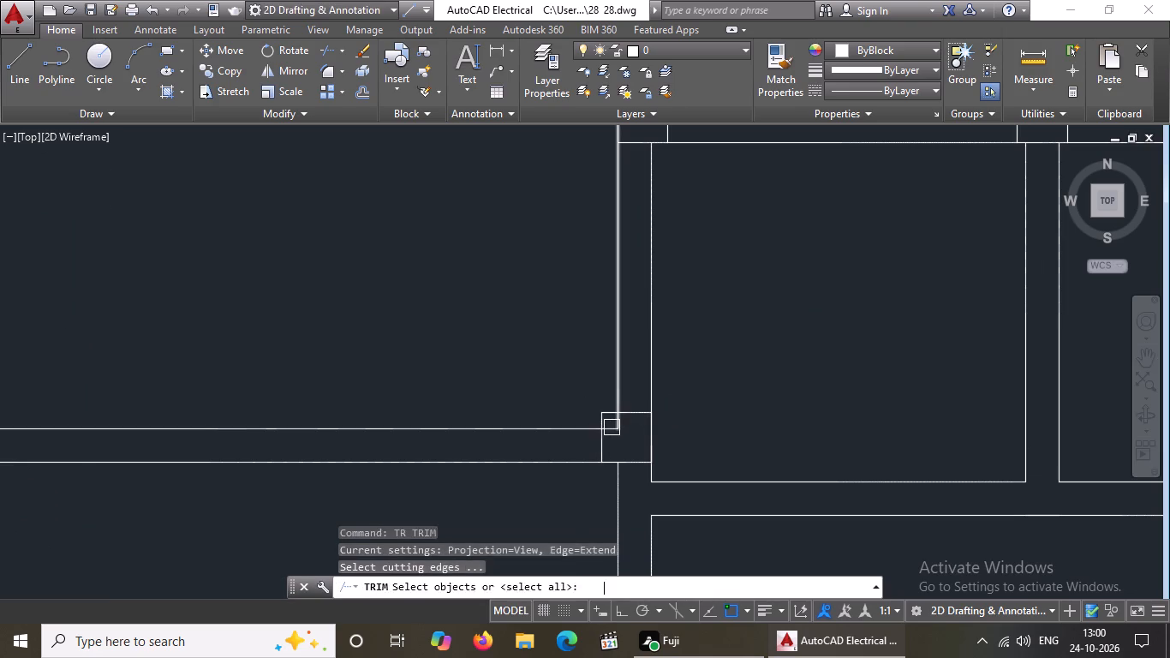
{"action": "key", "text": "space"}
{"action": "scroll", "coordinate": [624, 434], "scroll_direction": "up", "scroll_amount": 3}
{"action": "left_click", "coordinate": [561, 418]}
{"action": "left_click", "coordinate": [587, 406]}
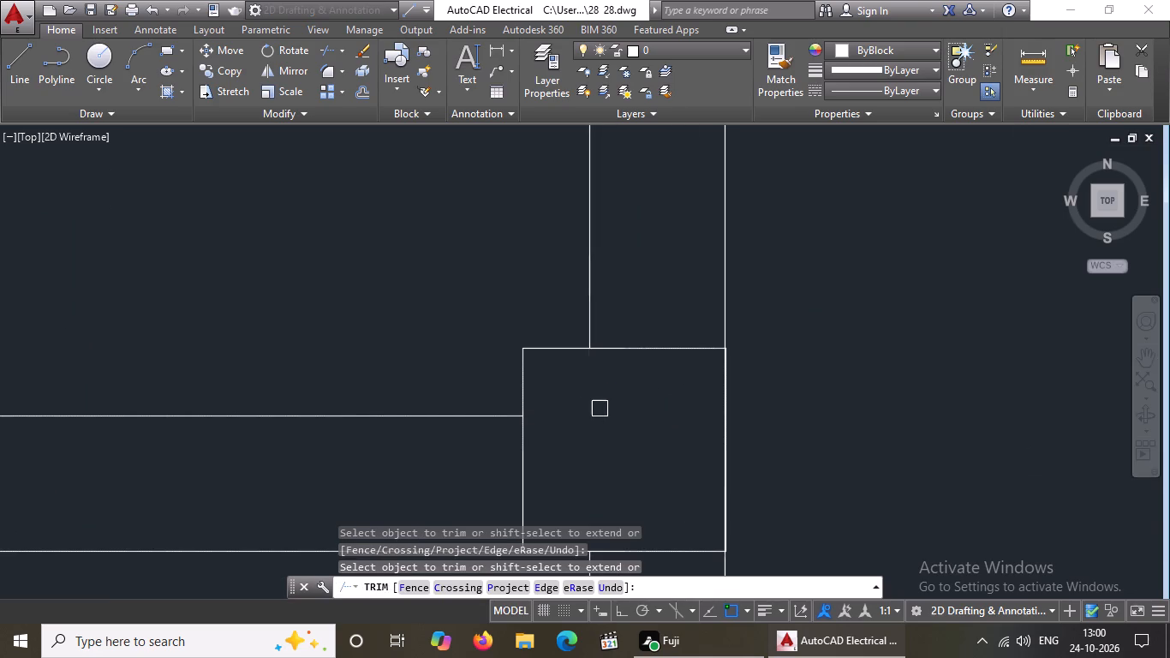
{"action": "scroll", "coordinate": [630, 409], "scroll_direction": "down", "scroll_amount": 4}
{"action": "scroll", "coordinate": [779, 445], "scroll_direction": "down", "scroll_amount": 4}
{"action": "key", "text": "Escape"}
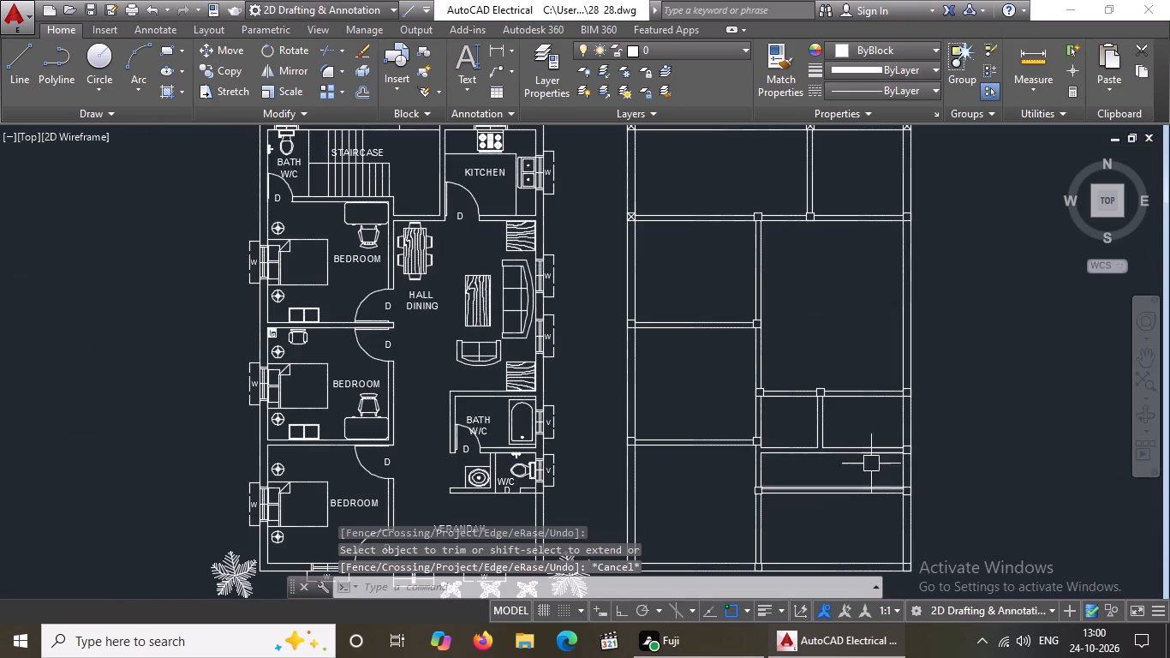
Move the right outer wall's column square at the bath partition up so its bottom edge meets the partition's lower line.
{"action": "scroll", "coordinate": [855, 446], "scroll_direction": "up", "scroll_amount": 1}
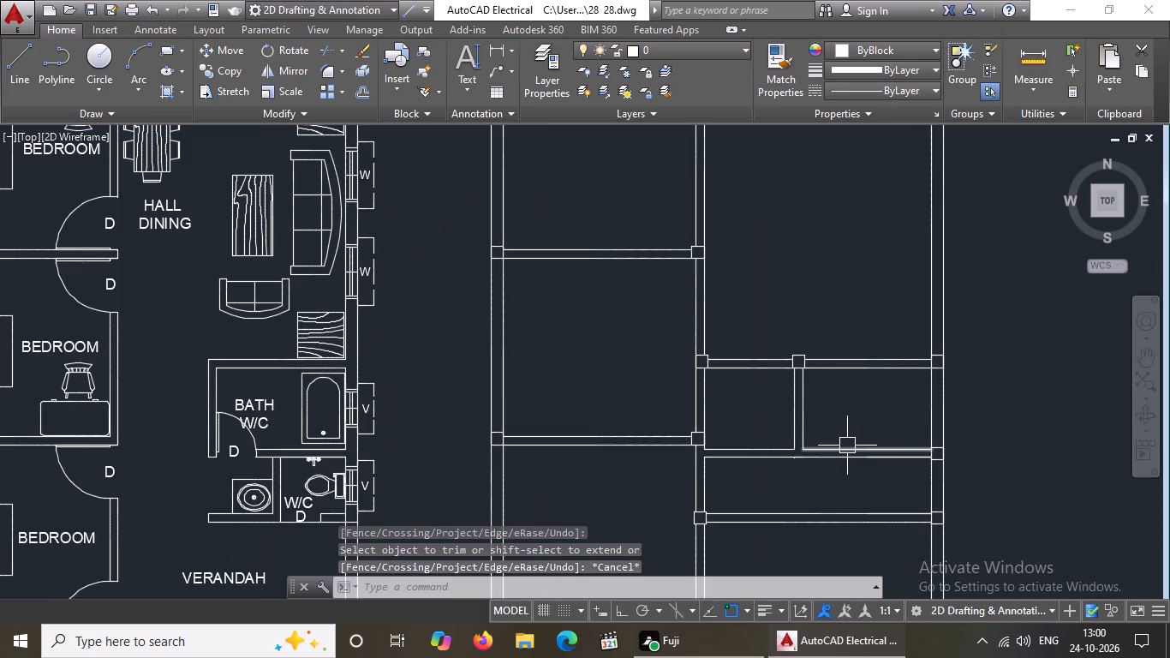
{"action": "scroll", "coordinate": [793, 443], "scroll_direction": "up", "scroll_amount": 1}
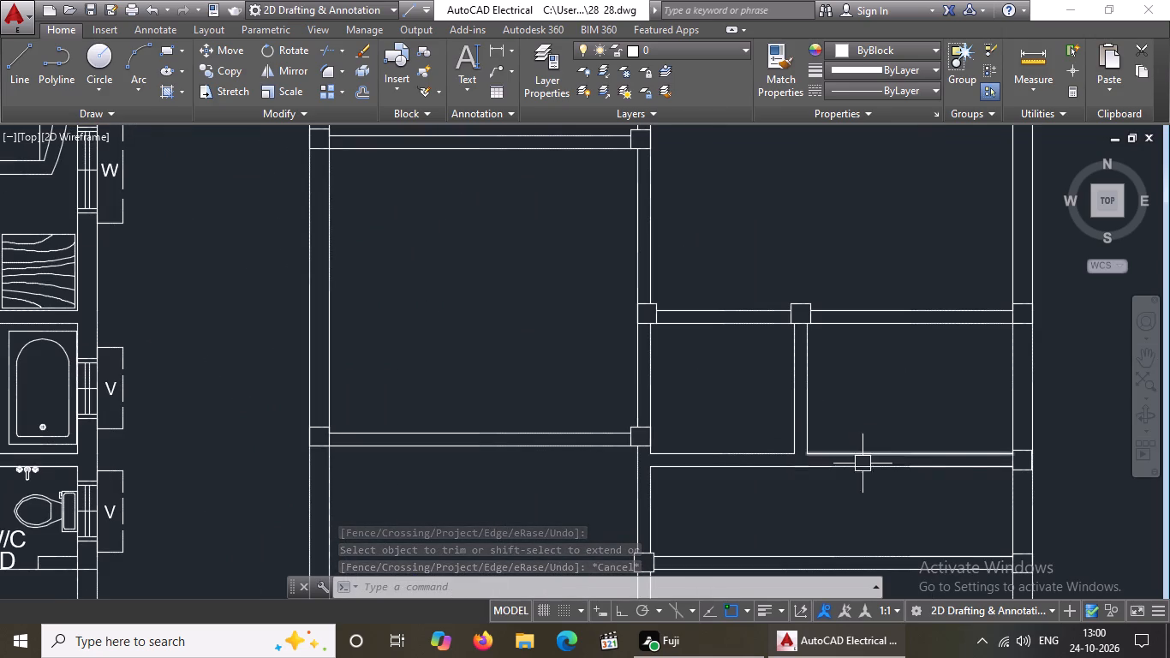
{"action": "scroll", "coordinate": [1078, 488], "scroll_direction": "up", "scroll_amount": 2}
{"action": "left_click_drag", "start_coordinate": [847, 368], "coordinate": [861, 377]}
{"action": "left_click", "coordinate": [984, 479]}
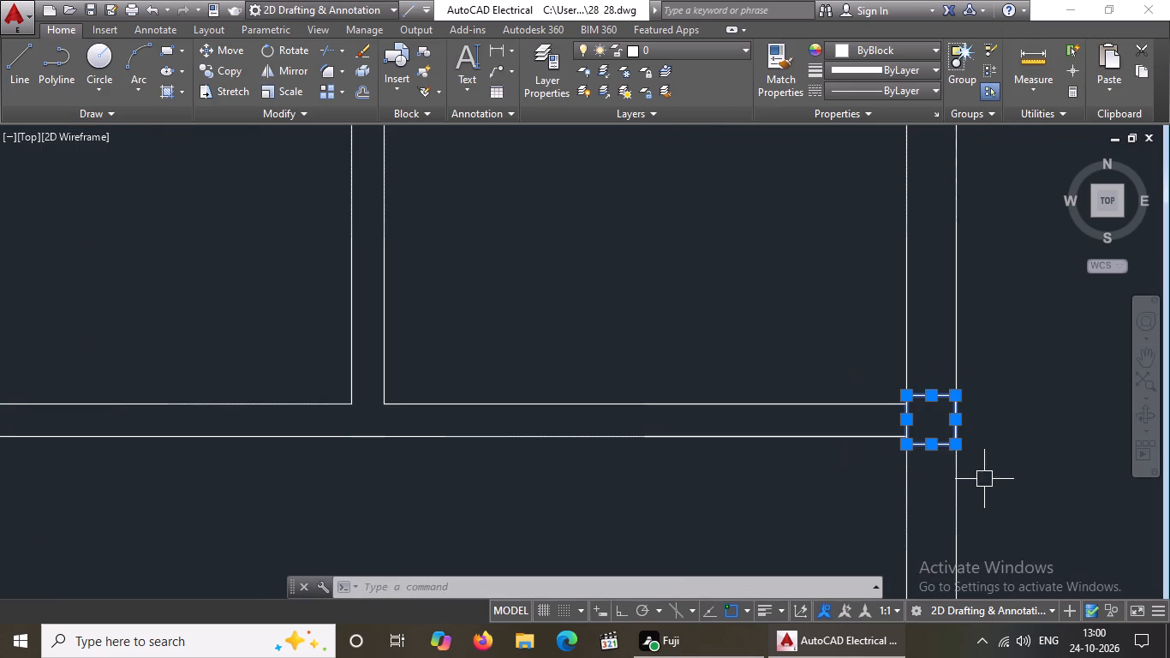
{"action": "left_click", "coordinate": [223, 44]}
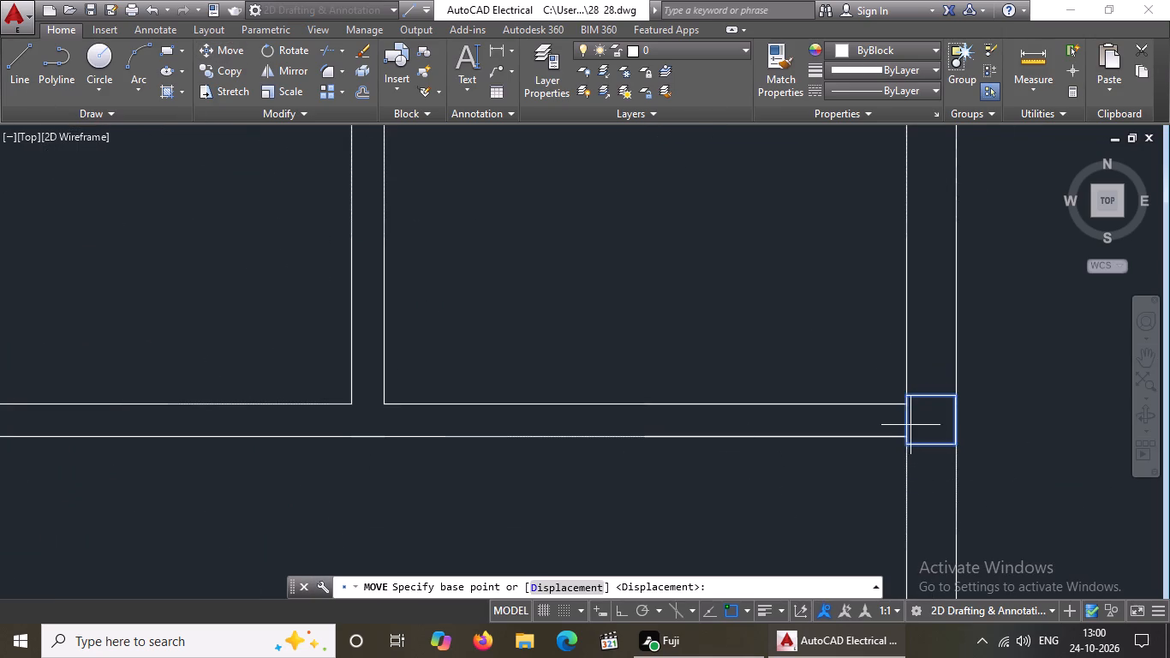
{"action": "left_click", "coordinate": [905, 447]}
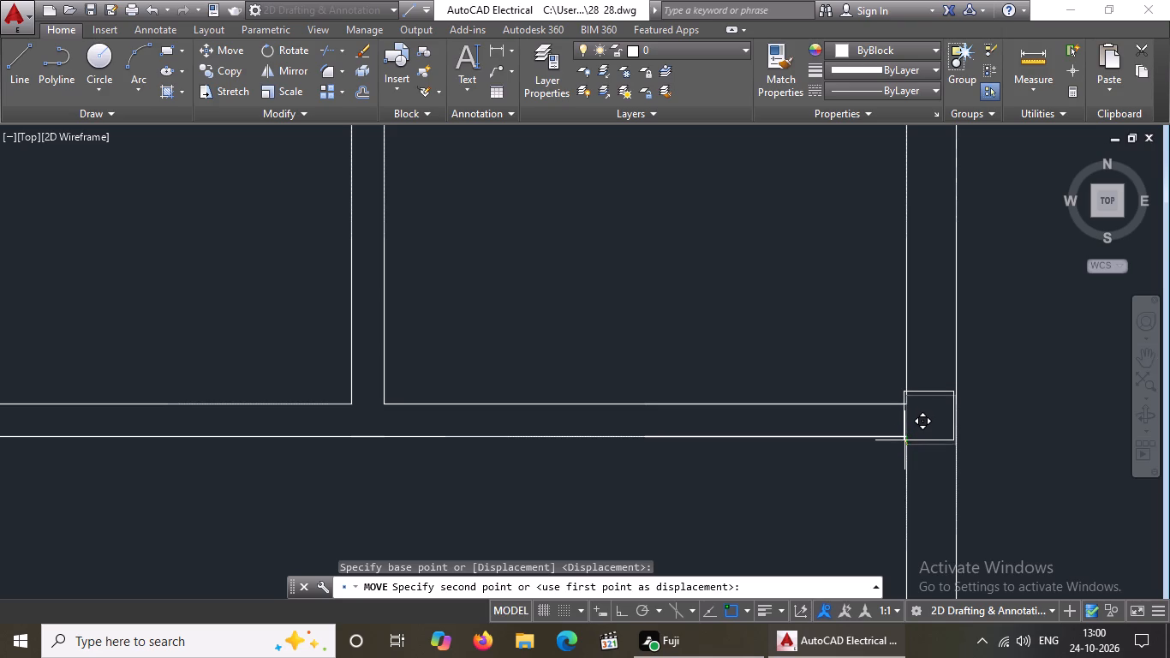
{"action": "left_click", "coordinate": [906, 438]}
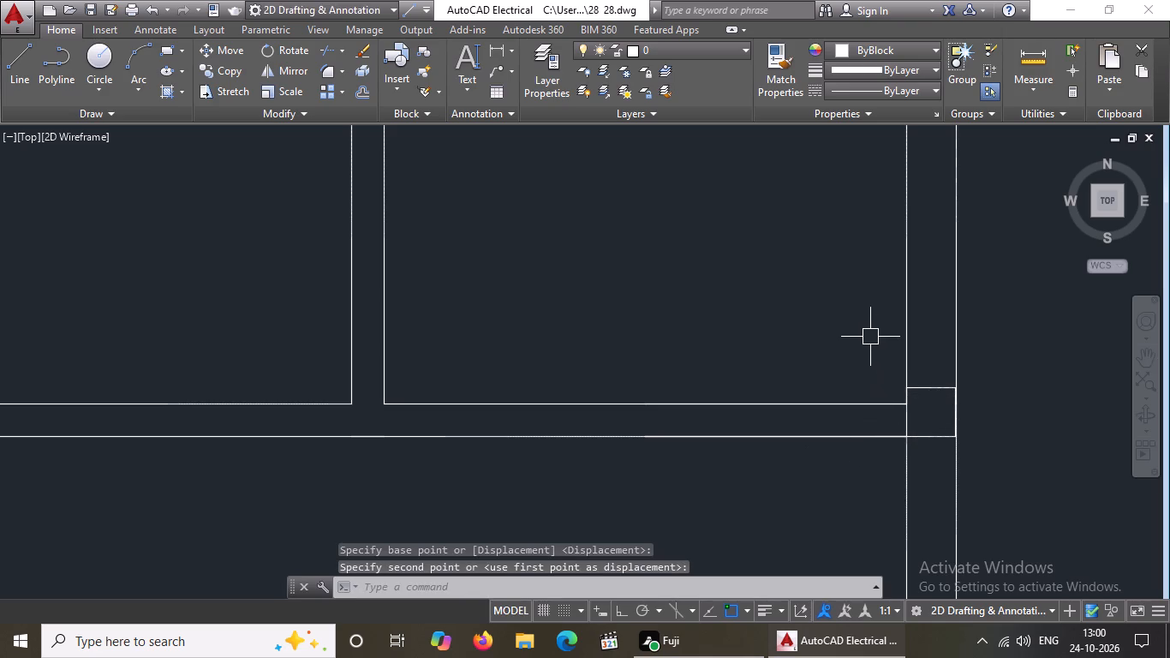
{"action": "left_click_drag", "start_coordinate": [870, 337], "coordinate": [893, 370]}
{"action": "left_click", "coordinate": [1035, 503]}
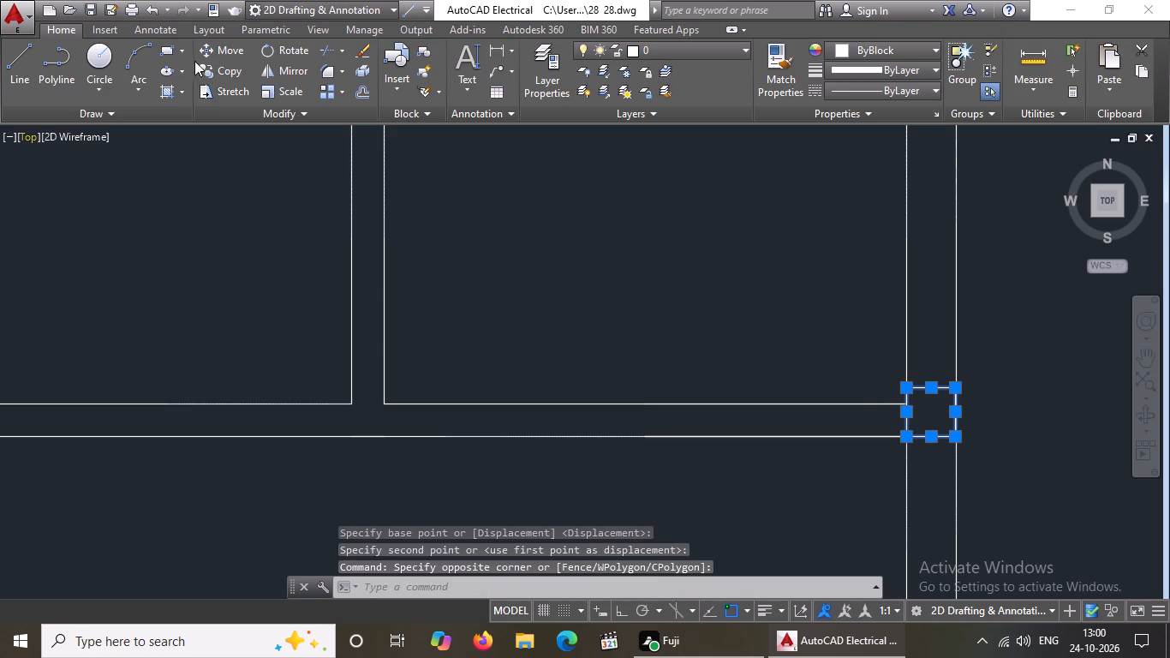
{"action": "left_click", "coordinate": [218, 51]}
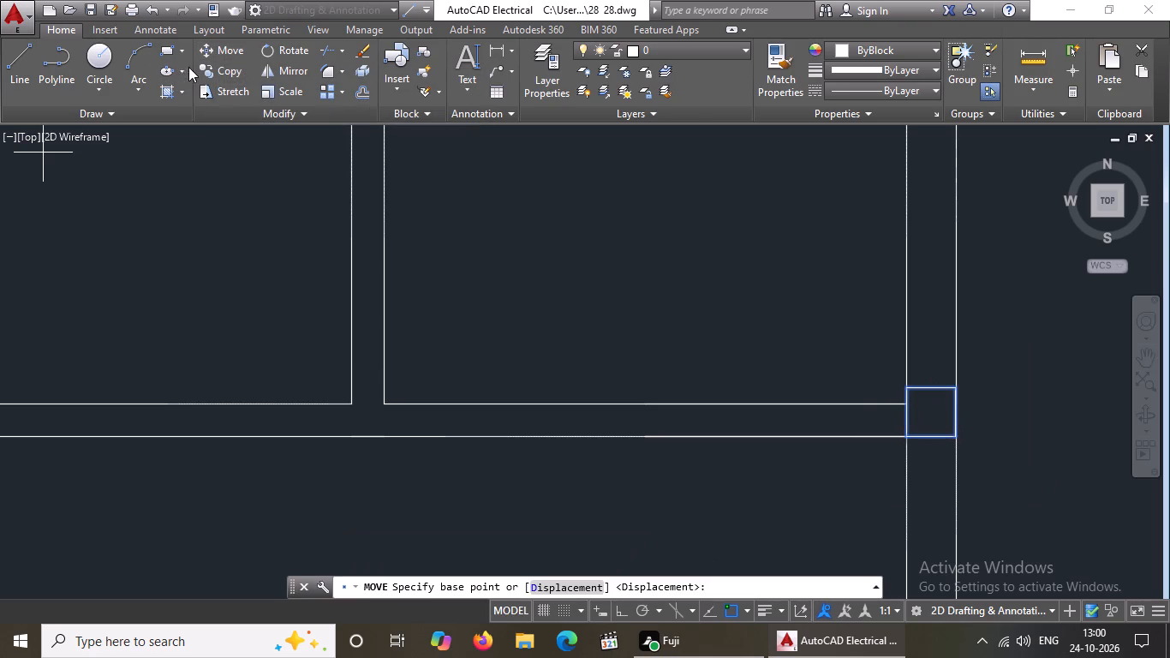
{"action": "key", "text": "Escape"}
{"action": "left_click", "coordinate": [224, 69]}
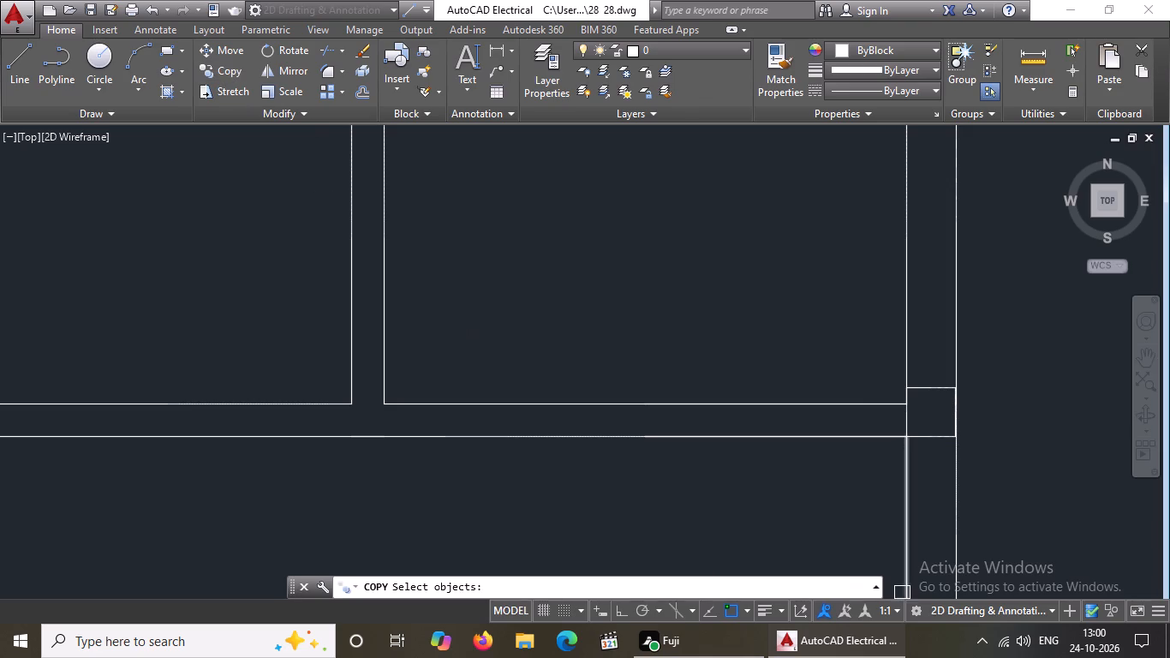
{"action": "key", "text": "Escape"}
Copy the aligned column square to the foot of the short vertical partition, straddling it with its bottom edge on the horizontal partition's lower line.
{"action": "left_click_drag", "start_coordinate": [858, 342], "coordinate": [925, 390]}
{"action": "left_click", "coordinate": [1012, 480]}
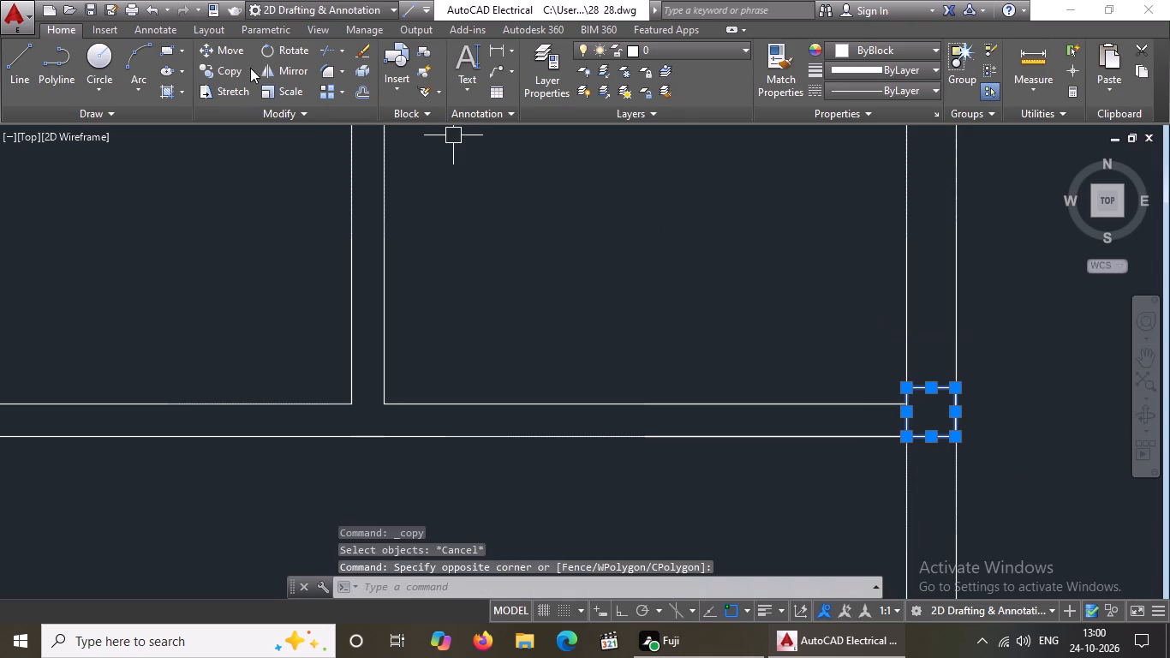
{"action": "left_click_drag", "start_coordinate": [222, 67], "coordinate": [227, 80]}
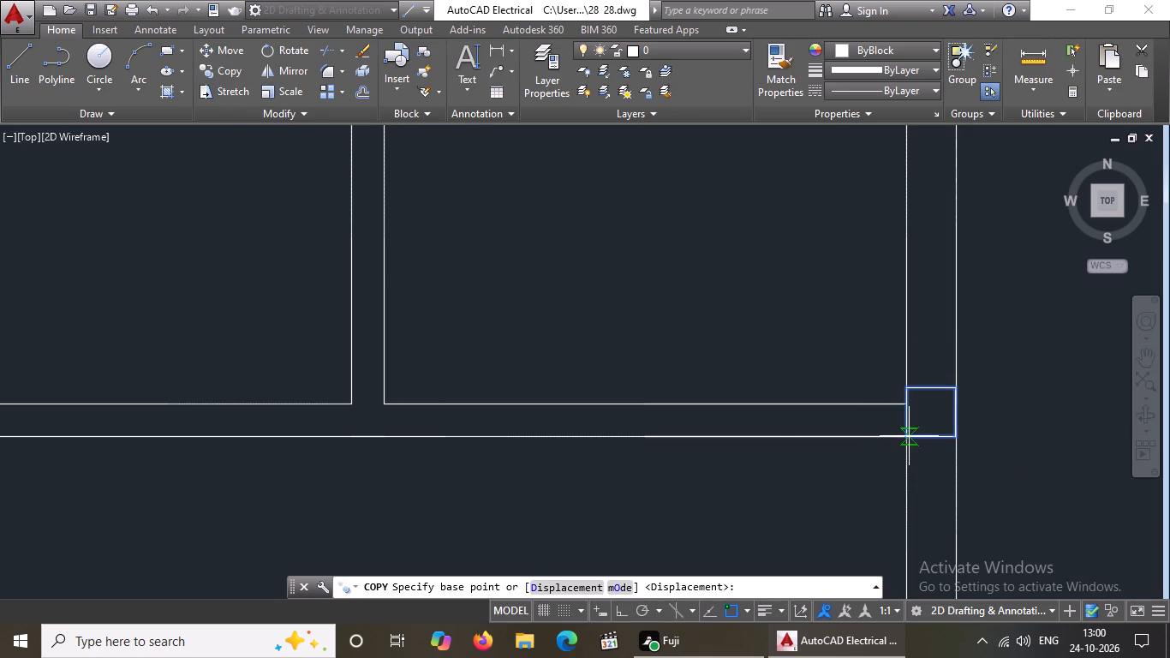
{"action": "left_click", "coordinate": [904, 436]}
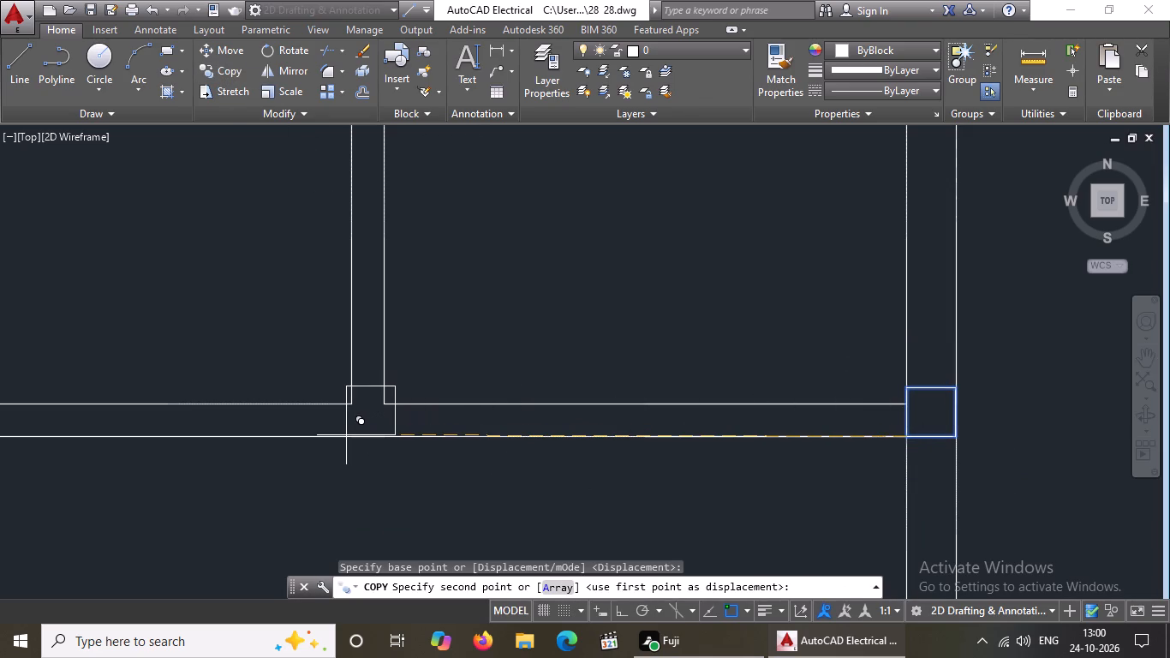
{"action": "scroll", "coordinate": [346, 435], "scroll_direction": "up", "scroll_amount": 2}
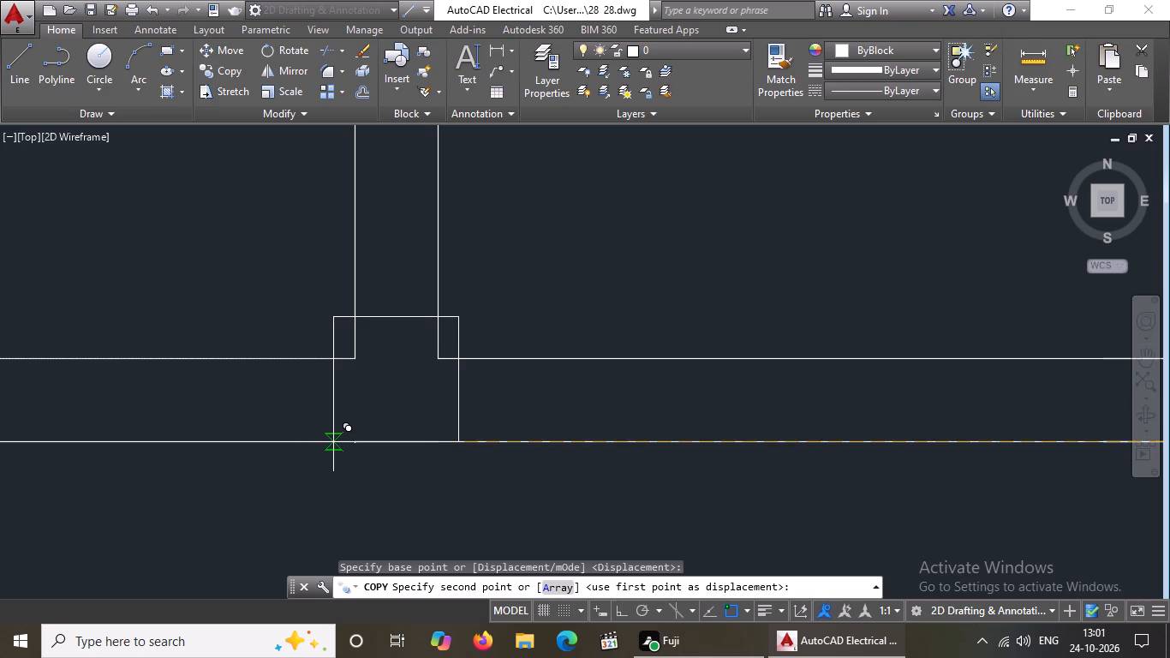
{"action": "left_click", "coordinate": [333, 442]}
{"action": "key", "text": "Escape"}
{"action": "scroll", "coordinate": [480, 475], "scroll_direction": "down", "scroll_amount": 4}
{"action": "key", "text": "Escape"}
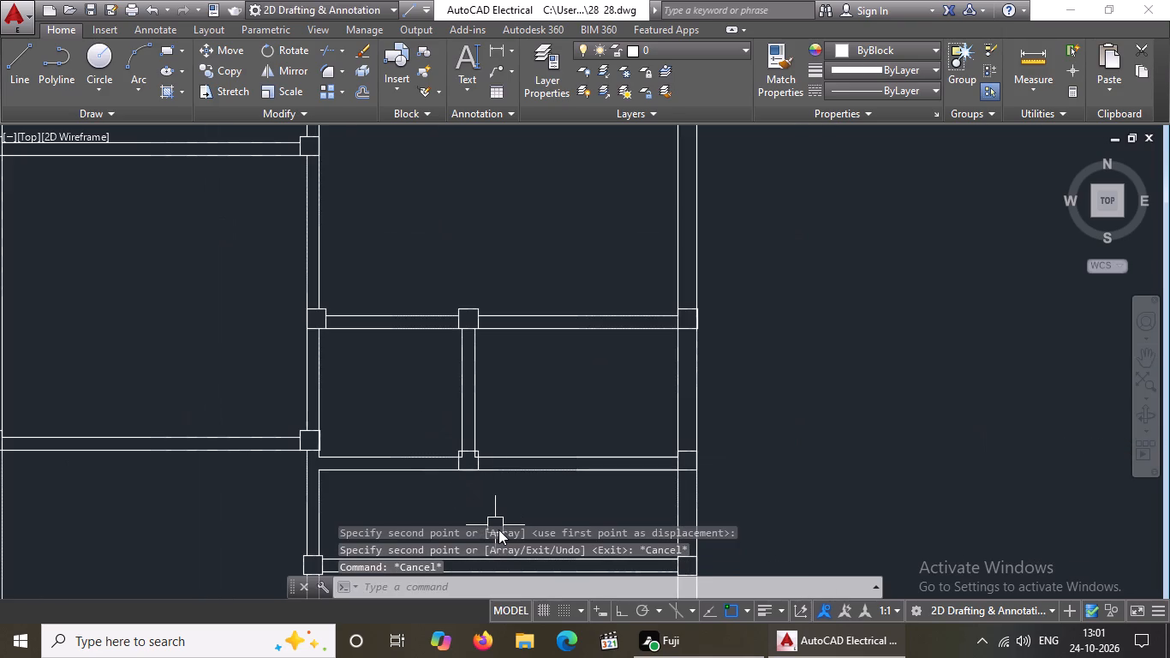
Trim the ends of the short partition's two lines and the horizontal partition's upper lines that lie inside the copied column square.
{"action": "type", "text": "TR"}
{"action": "key", "text": "space"}
{"action": "key", "text": "space"}
{"action": "scroll", "coordinate": [424, 488], "scroll_direction": "up", "scroll_amount": 2}
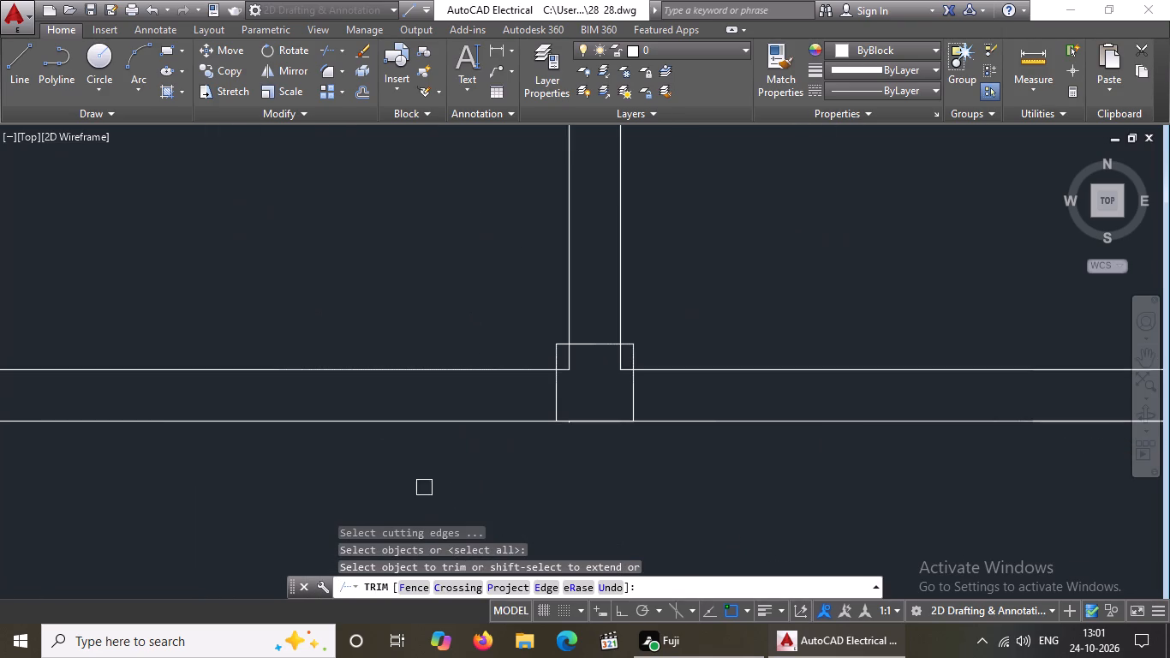
{"action": "scroll", "coordinate": [424, 488], "scroll_direction": "up", "scroll_amount": 1}
{"action": "scroll", "coordinate": [576, 383], "scroll_direction": "up", "scroll_amount": 1}
{"action": "left_click", "coordinate": [559, 338]}
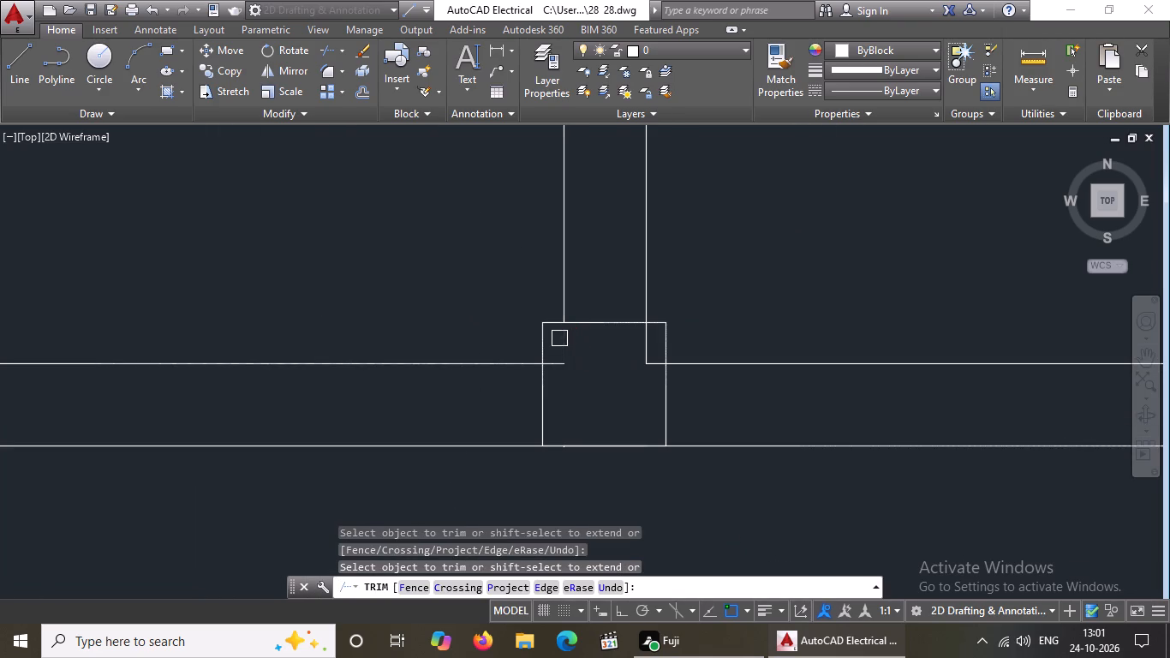
{"action": "left_click", "coordinate": [559, 361]}
{"action": "left_click", "coordinate": [643, 337]}
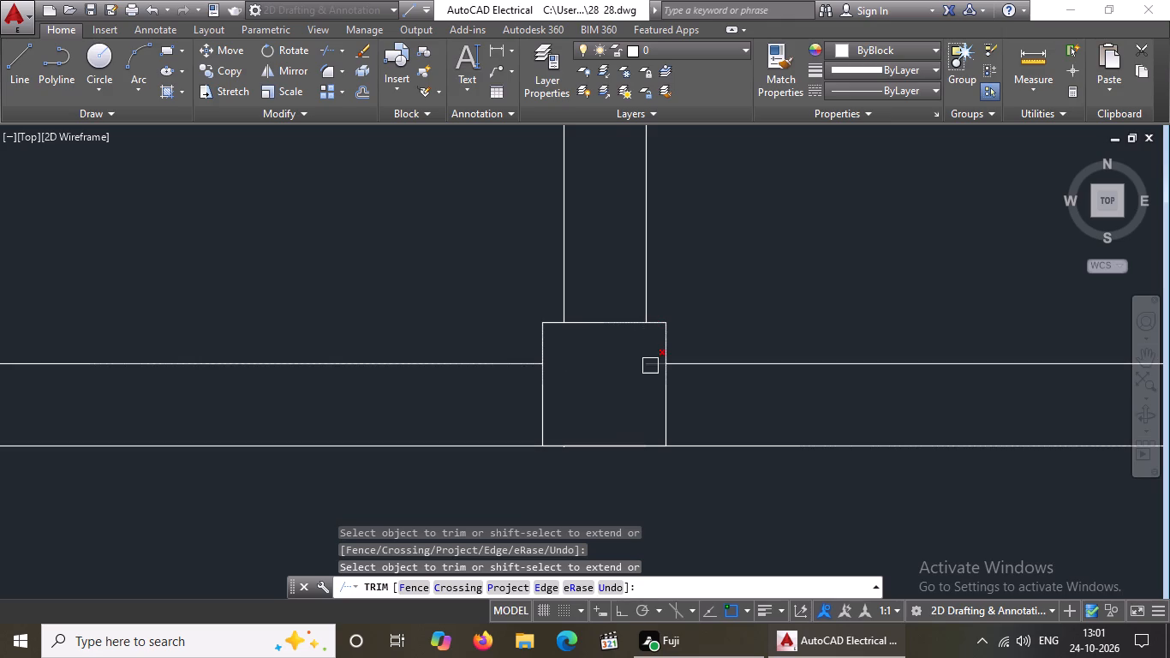
{"action": "left_click", "coordinate": [650, 366]}
{"action": "scroll", "coordinate": [615, 374], "scroll_direction": "down", "scroll_amount": 4}
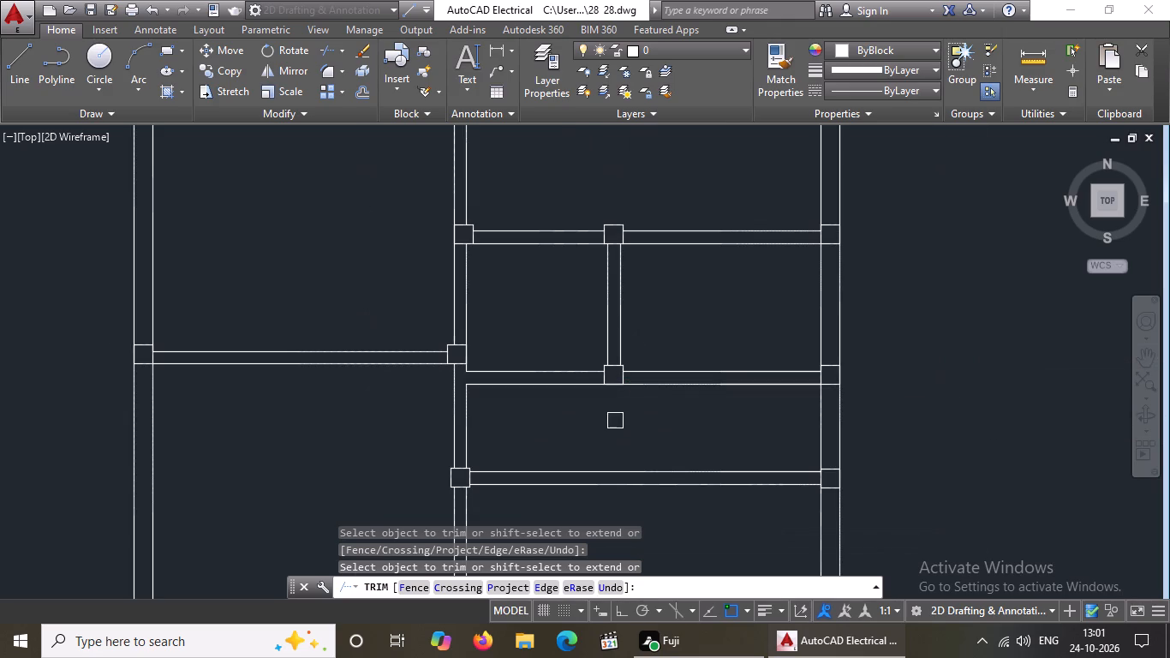
{"action": "key", "text": "Escape"}
Move the central wall's column square at the lowest right-hand partition up so its bottom edge meets the partition's lower line.
{"action": "scroll", "coordinate": [645, 458], "scroll_direction": "down", "scroll_amount": 2}
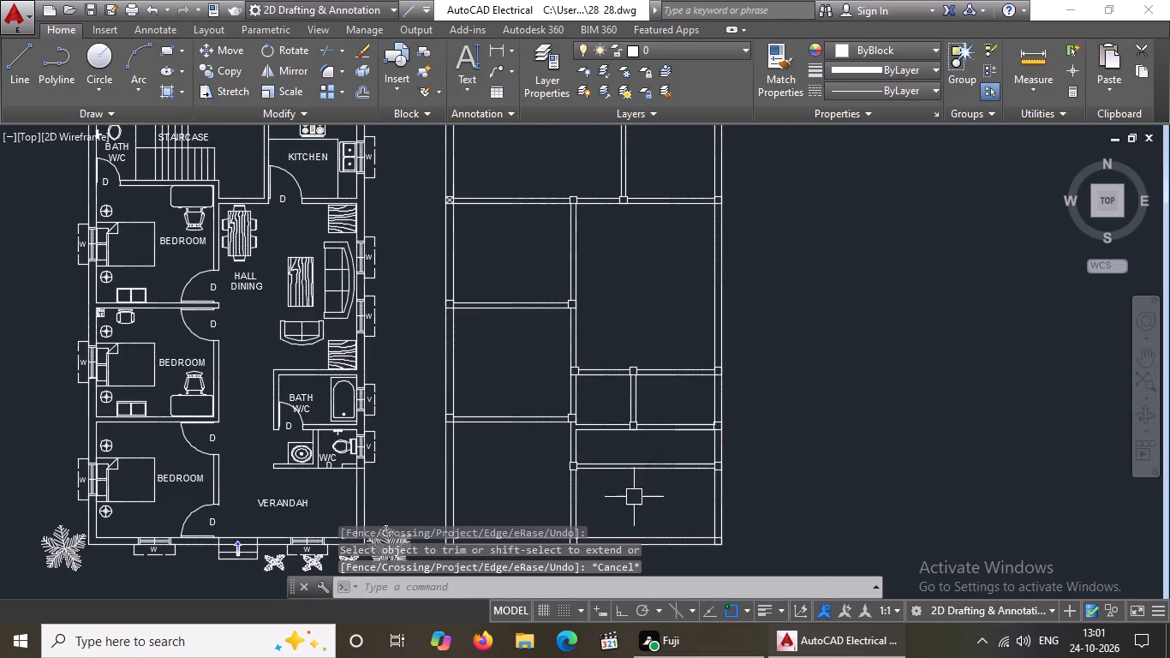
{"action": "scroll", "coordinate": [617, 482], "scroll_direction": "up", "scroll_amount": 2}
{"action": "scroll", "coordinate": [504, 452], "scroll_direction": "up", "scroll_amount": 2}
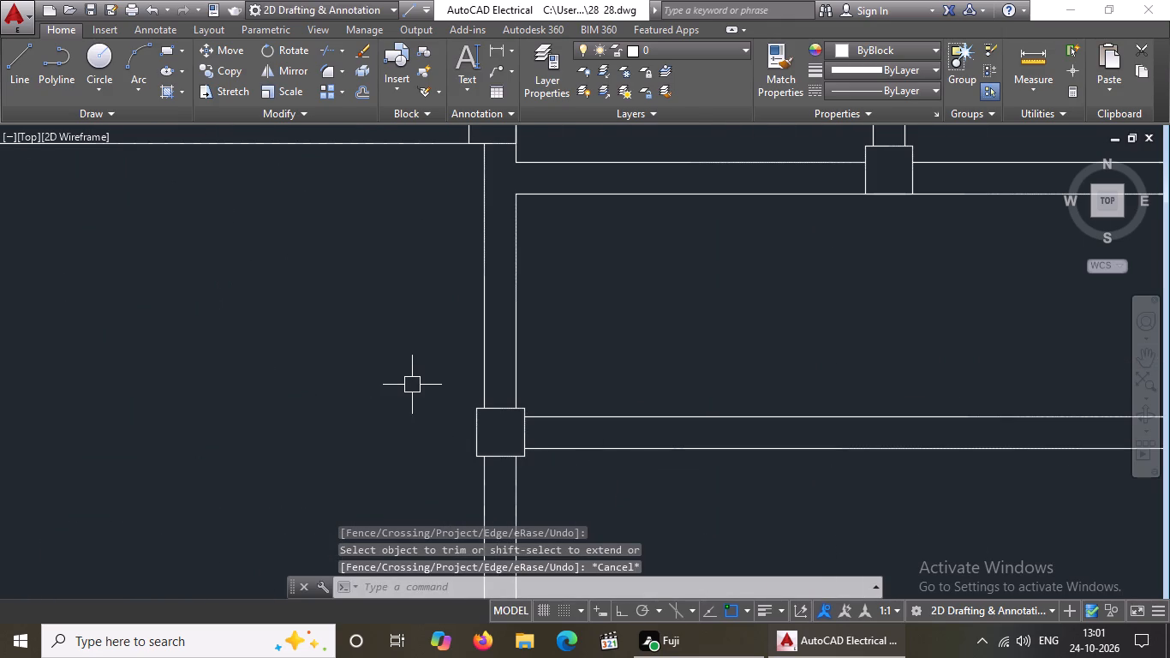
{"action": "scroll", "coordinate": [500, 398], "scroll_direction": "down", "scroll_amount": 3}
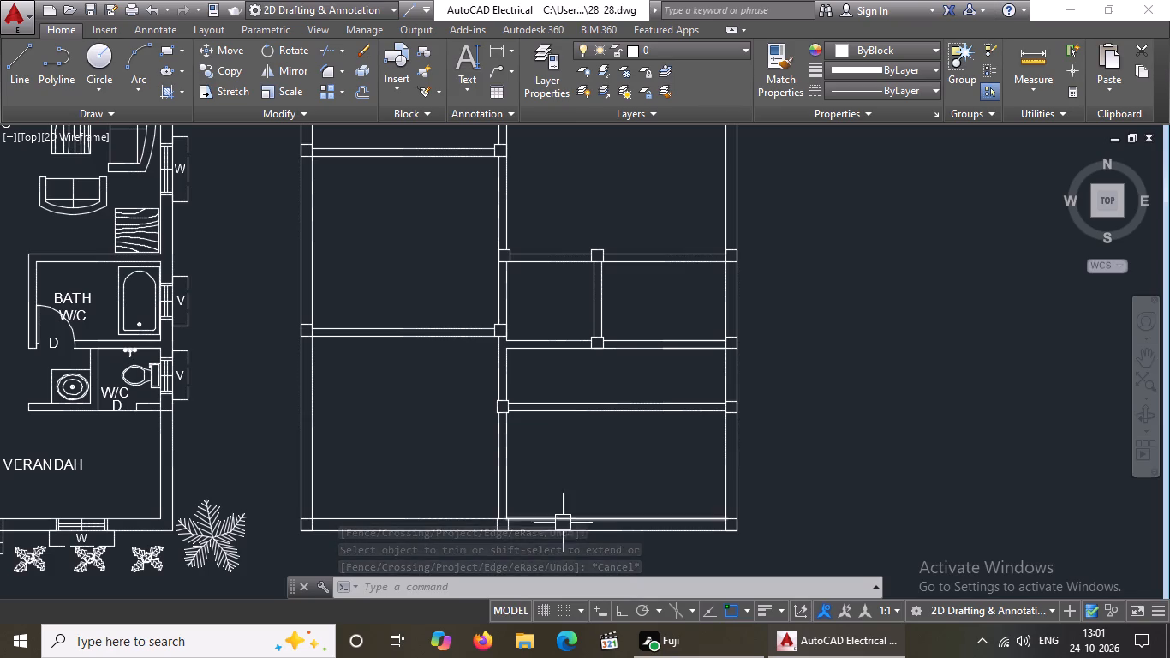
{"action": "scroll", "coordinate": [515, 452], "scroll_direction": "up", "scroll_amount": 2}
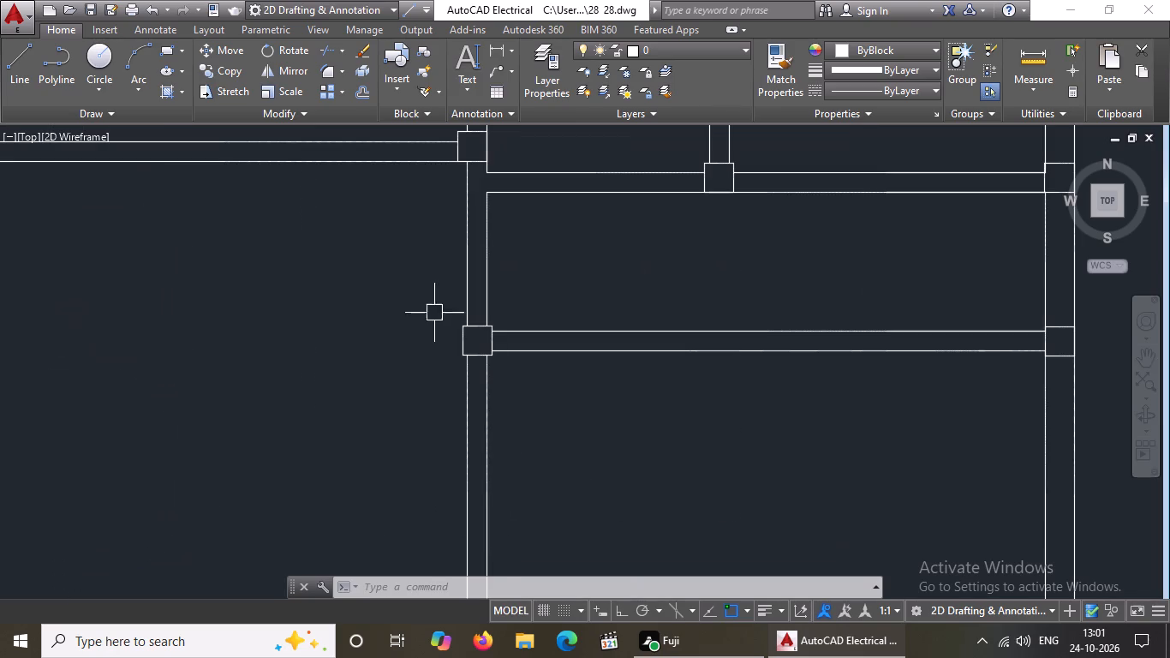
{"action": "left_click_drag", "start_coordinate": [435, 296], "coordinate": [479, 350]}
{"action": "left_click", "coordinate": [518, 384]}
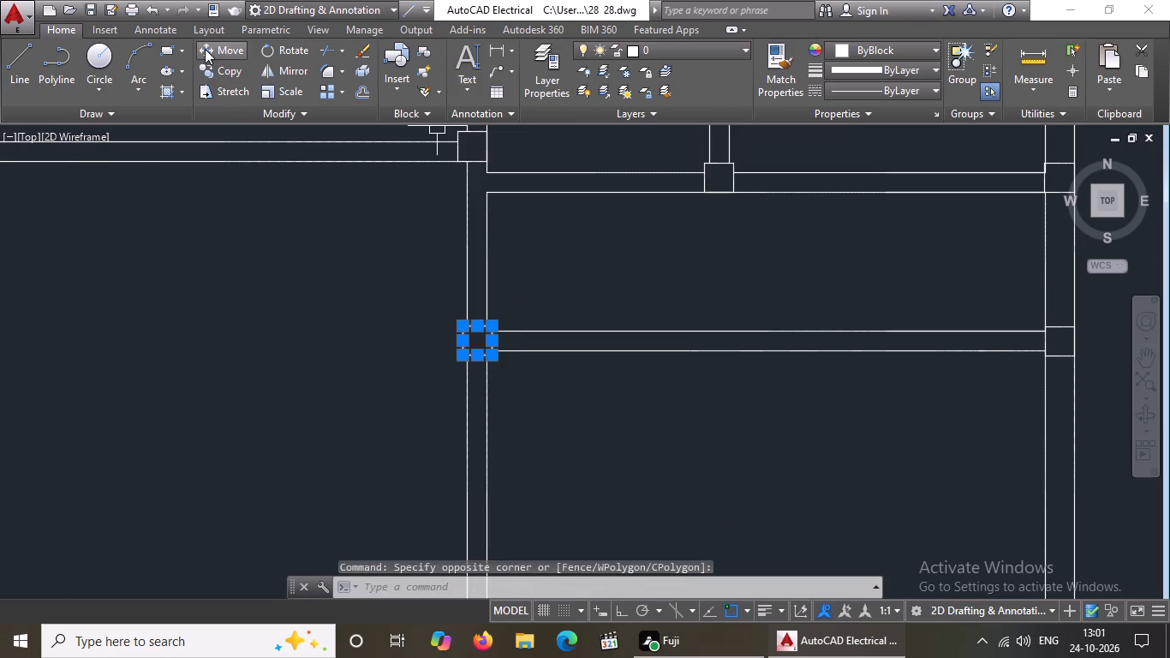
{"action": "left_click", "coordinate": [206, 49]}
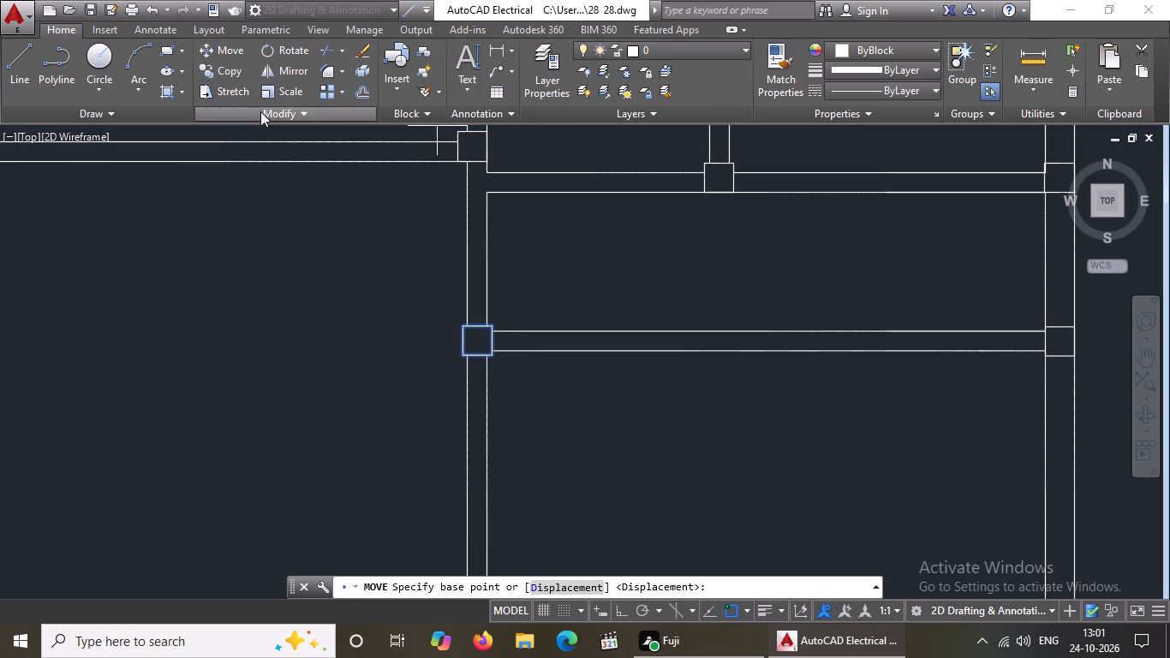
{"action": "scroll", "coordinate": [487, 361], "scroll_direction": "up", "scroll_amount": 3}
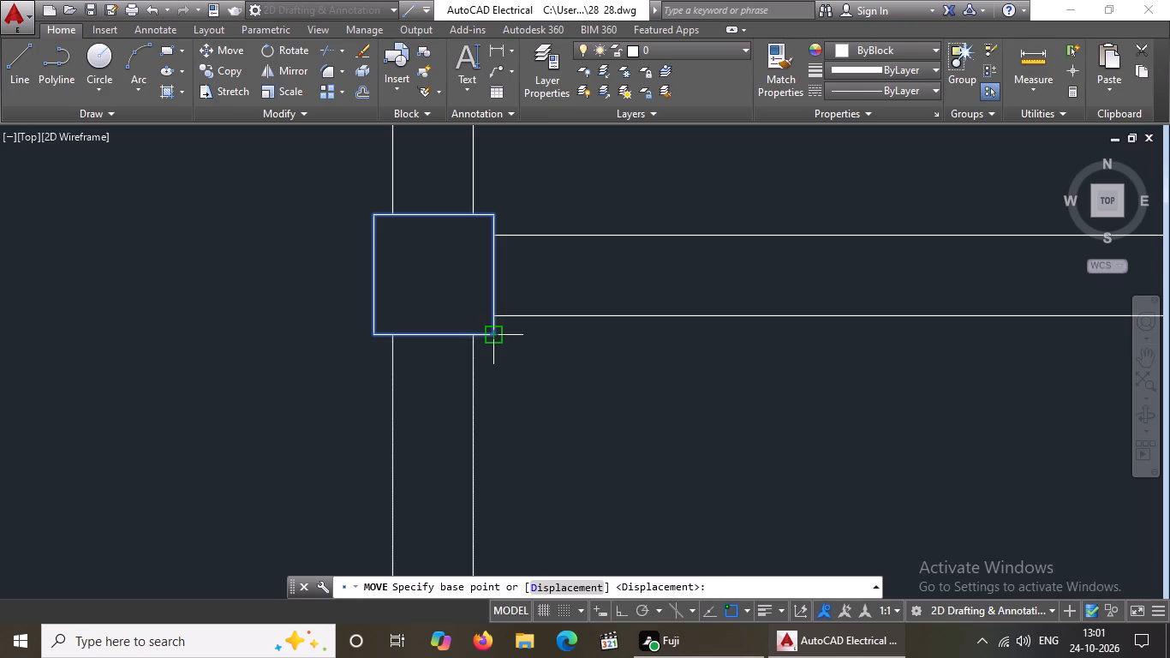
{"action": "left_click", "coordinate": [494, 332]}
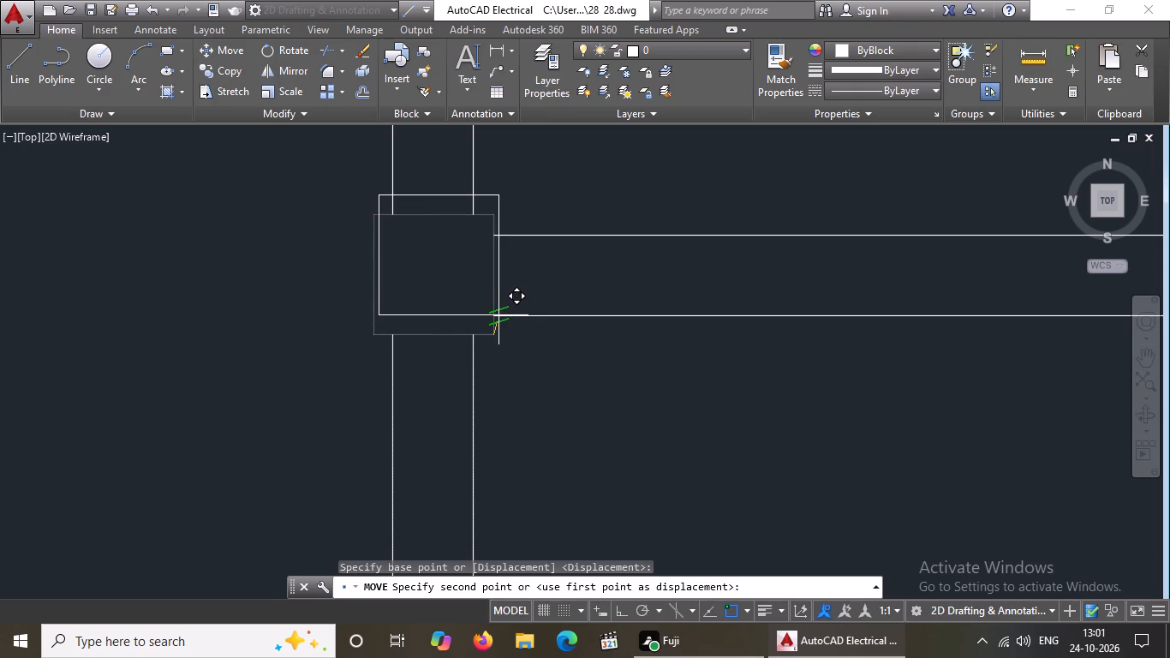
{"action": "left_click", "coordinate": [501, 315]}
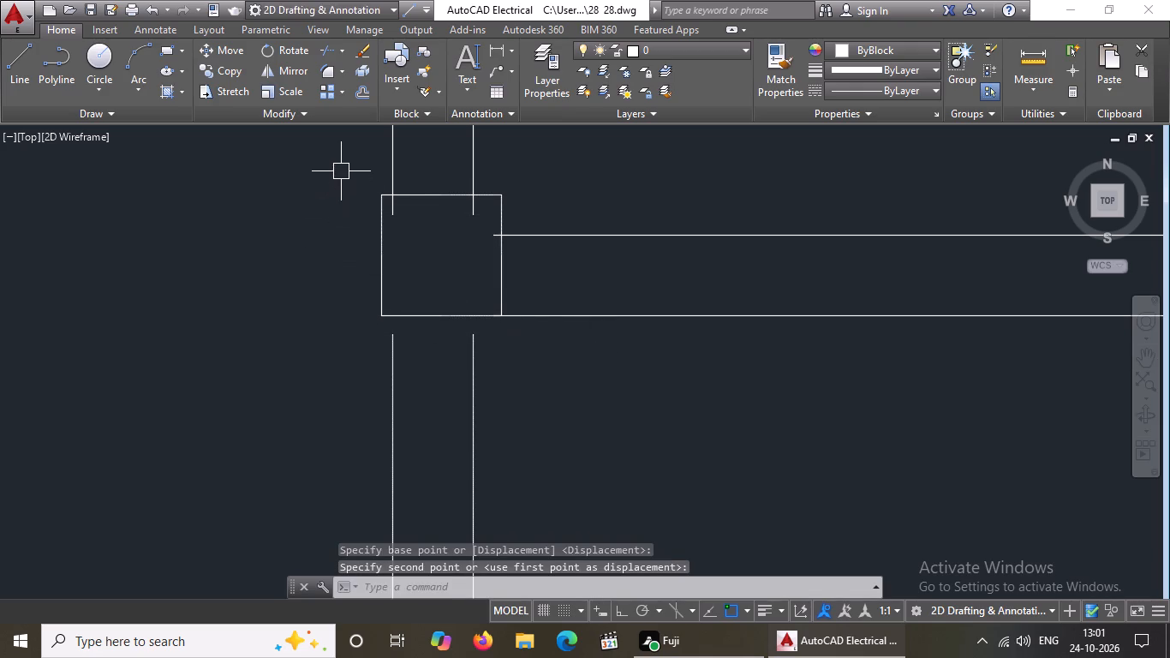
Move the same column square horizontally so its left edge lies on the central wall's left line.
{"action": "left_click", "coordinate": [341, 171]}
{"action": "left_click", "coordinate": [551, 338]}
{"action": "scroll", "coordinate": [381, 184], "scroll_direction": "up", "scroll_amount": 2}
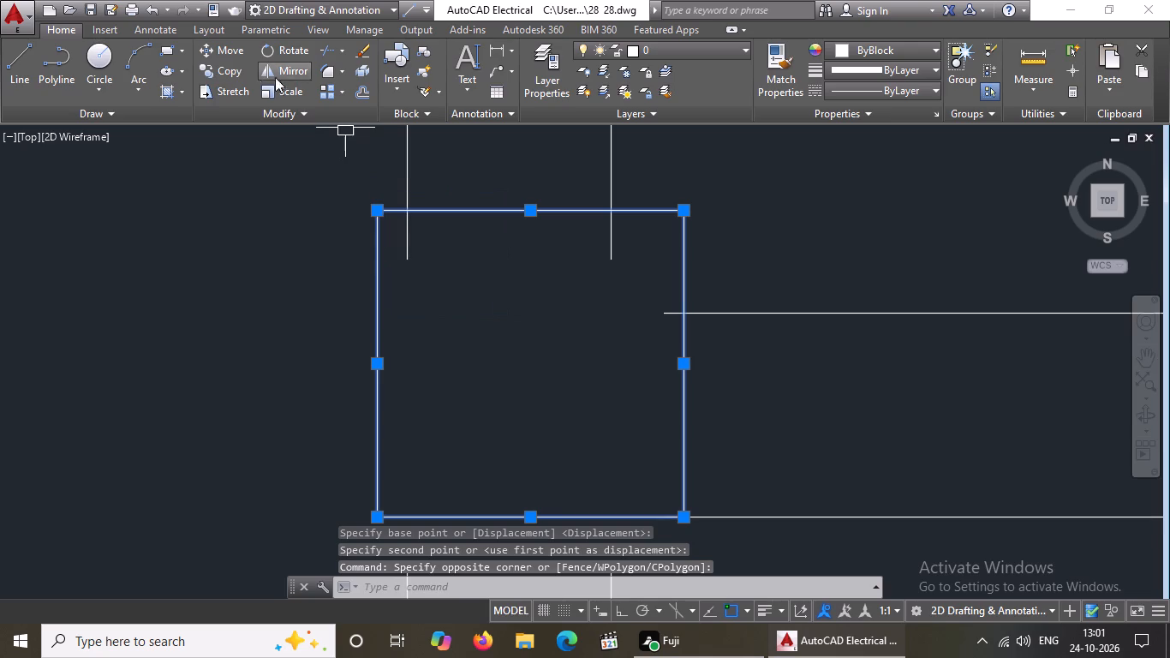
{"action": "left_click", "coordinate": [230, 44]}
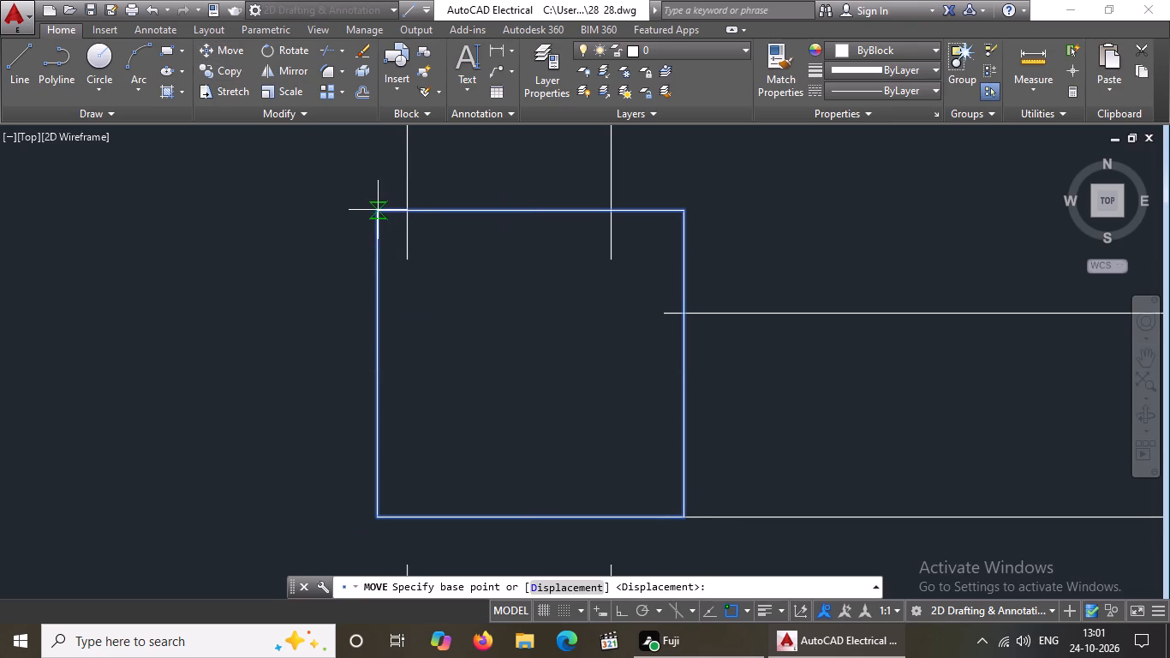
{"action": "left_click", "coordinate": [377, 211]}
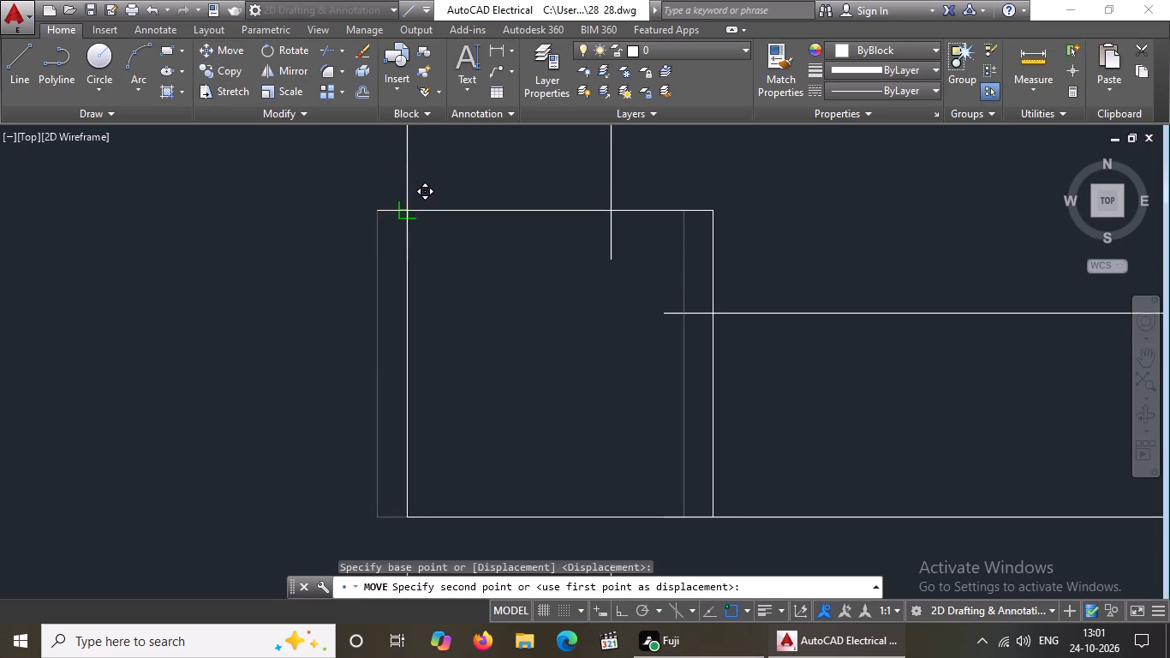
{"action": "left_click", "coordinate": [407, 211]}
{"action": "scroll", "coordinate": [474, 224], "scroll_direction": "down", "scroll_amount": 2}
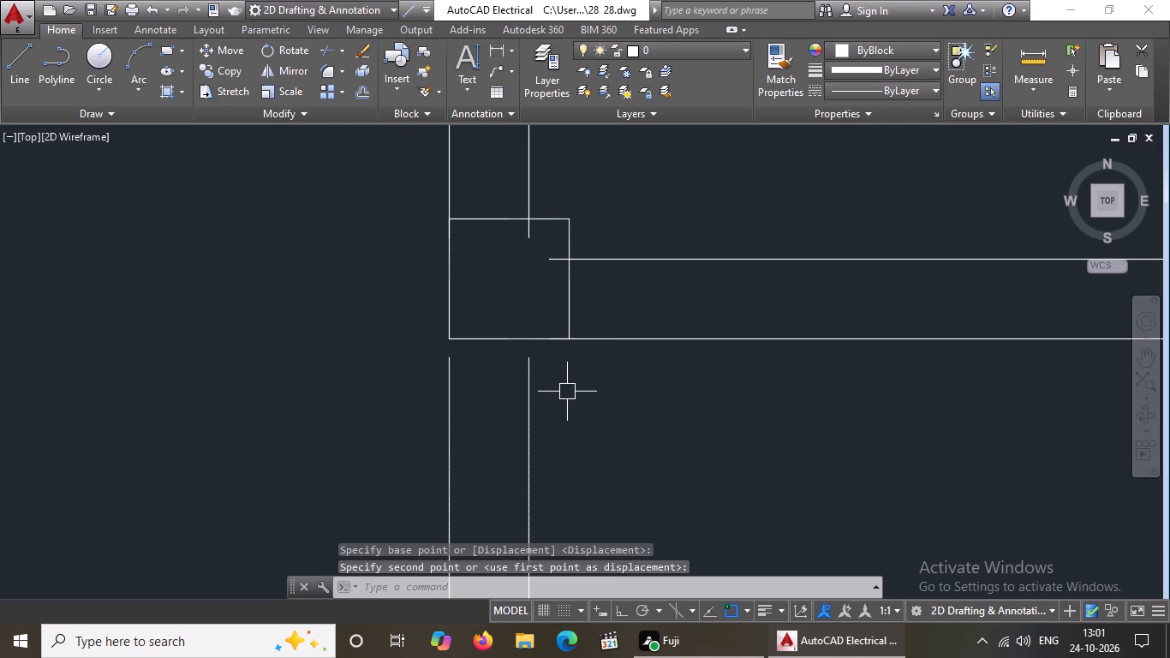
{"action": "key", "text": "Escape"}
Trim the ends of the central wall's right line and the partition's upper line that lie inside the moved column square.
{"action": "type", "text": "TR"}
{"action": "key", "text": "space"}
{"action": "key", "text": "space"}
{"action": "left_click", "coordinate": [524, 241]}
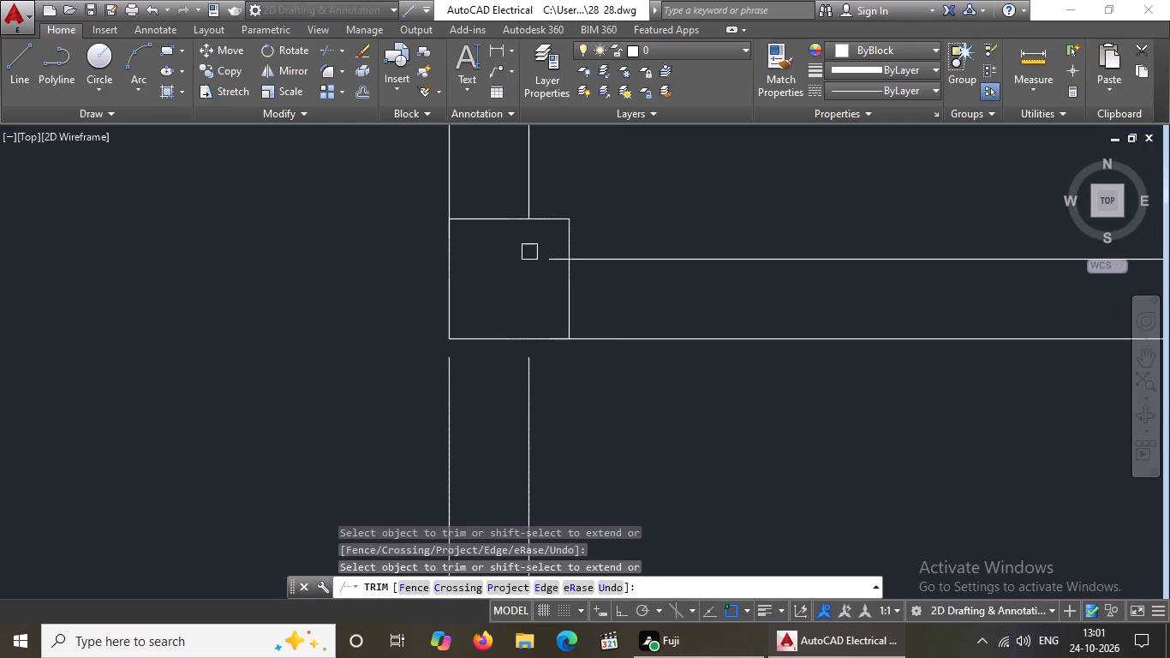
{"action": "left_click", "coordinate": [552, 260]}
{"action": "key", "text": "Escape"}
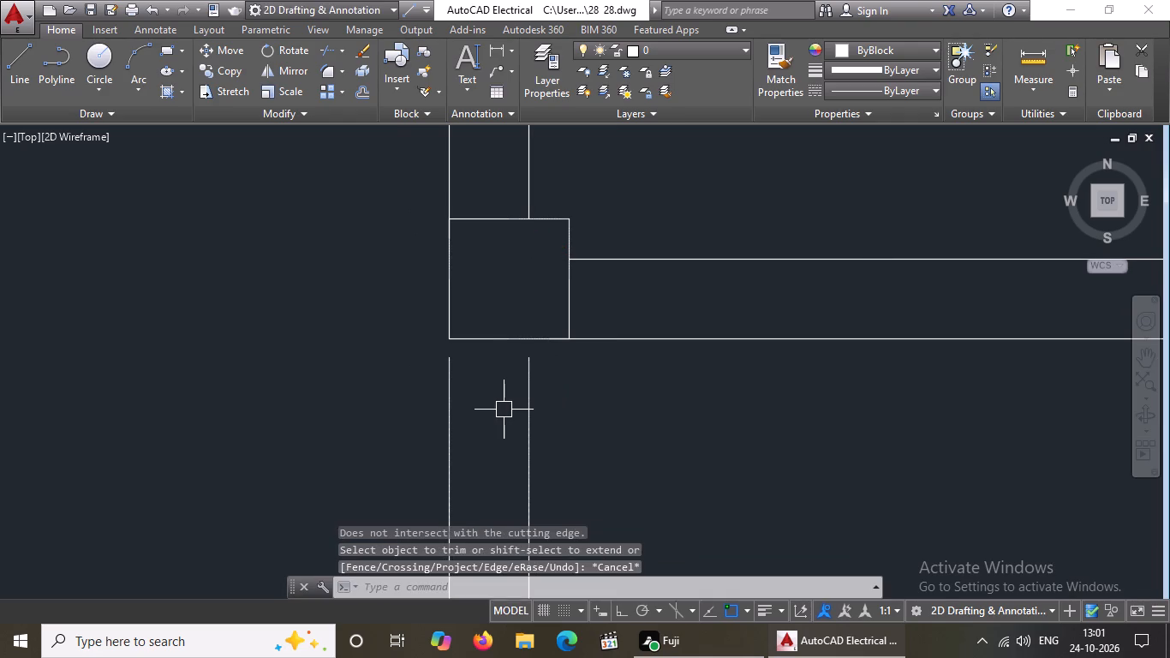
Extend both lines of the central wall below the moved column square up to its bottom edge.
{"action": "type", "text": "EX"}
{"action": "key", "text": "space"}
{"action": "key", "text": "space"}
{"action": "left_click", "coordinate": [451, 367]}
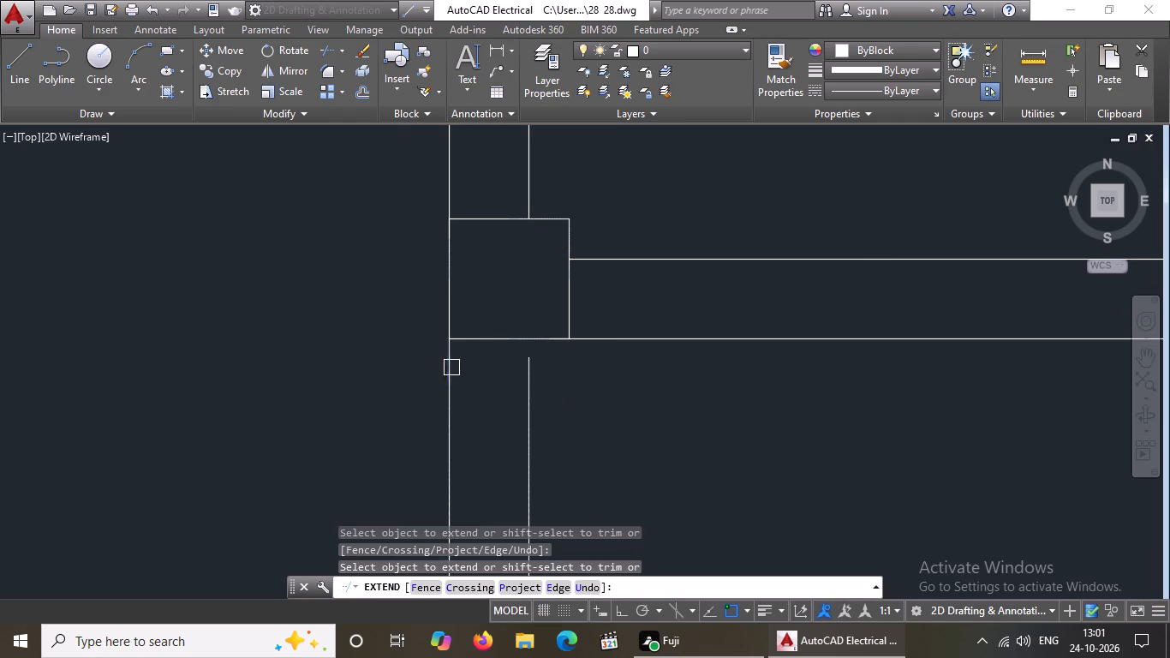
{"action": "left_click", "coordinate": [535, 379]}
{"action": "scroll", "coordinate": [529, 395], "scroll_direction": "down", "scroll_amount": 6}
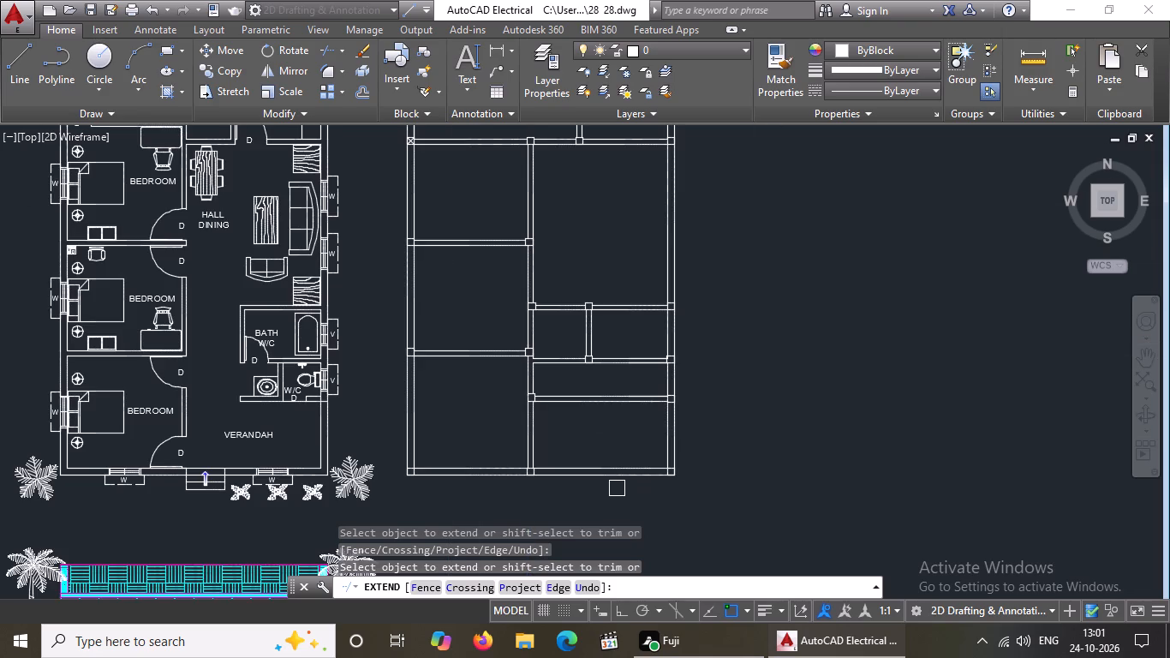
Move the right outer wall's column square at the lowest right-hand partition up so its bottom edge meets the partition's lower line.
{"action": "key", "text": "Escape"}
{"action": "scroll", "coordinate": [683, 429], "scroll_direction": "up", "scroll_amount": 3}
{"action": "left_click_drag", "start_coordinate": [586, 259], "coordinate": [594, 275]}
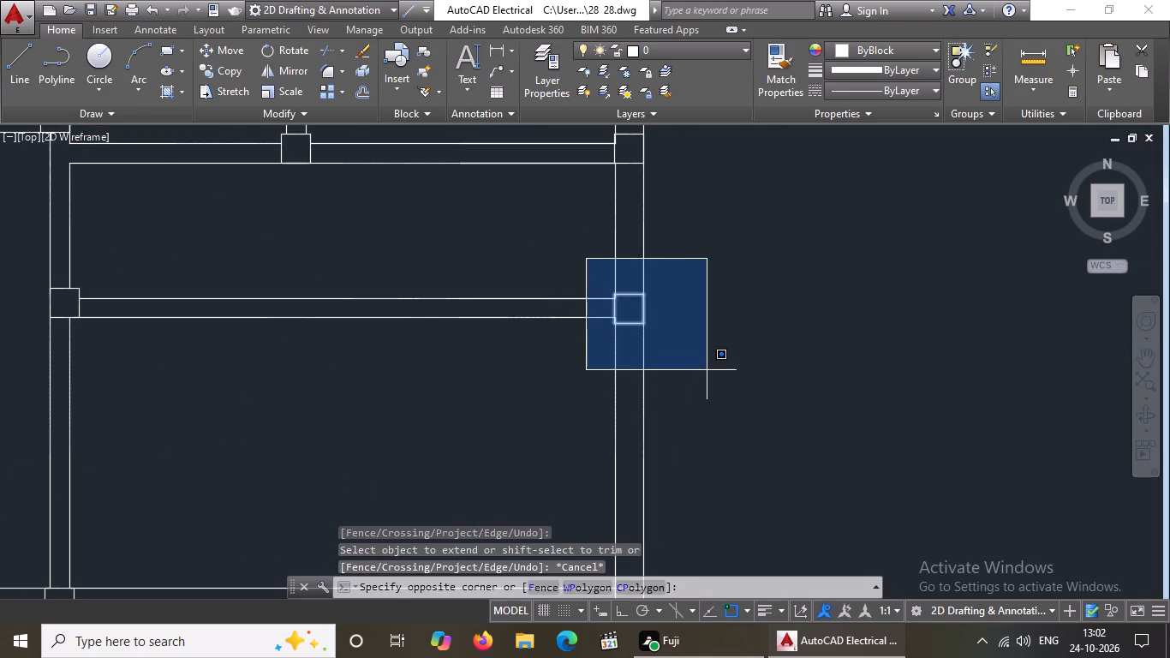
{"action": "left_click", "coordinate": [707, 370]}
{"action": "left_click", "coordinate": [210, 42]}
{"action": "scroll", "coordinate": [584, 348], "scroll_direction": "up", "scroll_amount": 3}
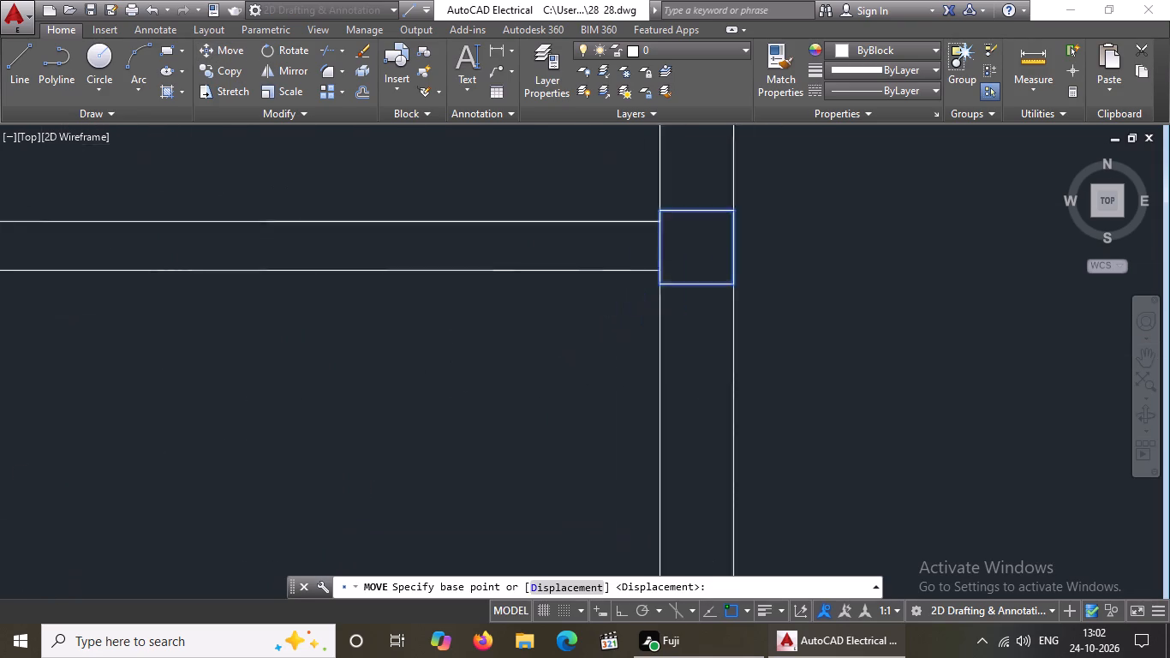
{"action": "left_click", "coordinate": [703, 246]}
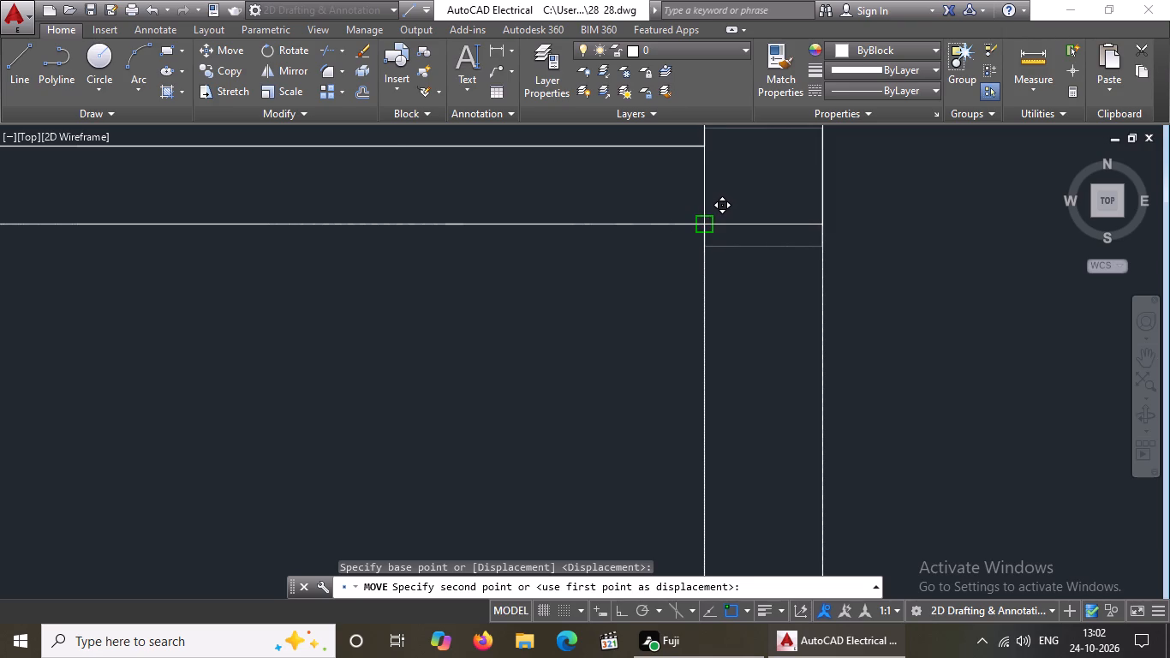
{"action": "left_click", "coordinate": [706, 223]}
{"action": "scroll", "coordinate": [721, 284], "scroll_direction": "down", "scroll_amount": 3}
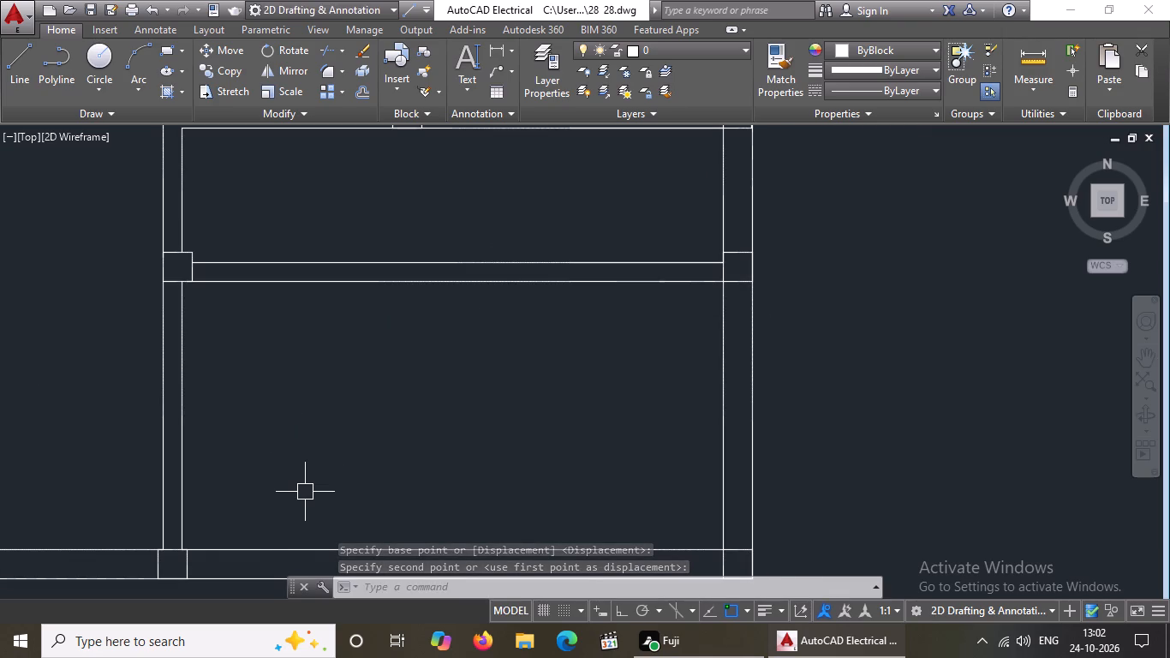
Move the column square at the foot of the central wall horizontally so its left edge lies on the central wall's left line.
{"action": "scroll", "coordinate": [391, 446], "scroll_direction": "down", "scroll_amount": 4}
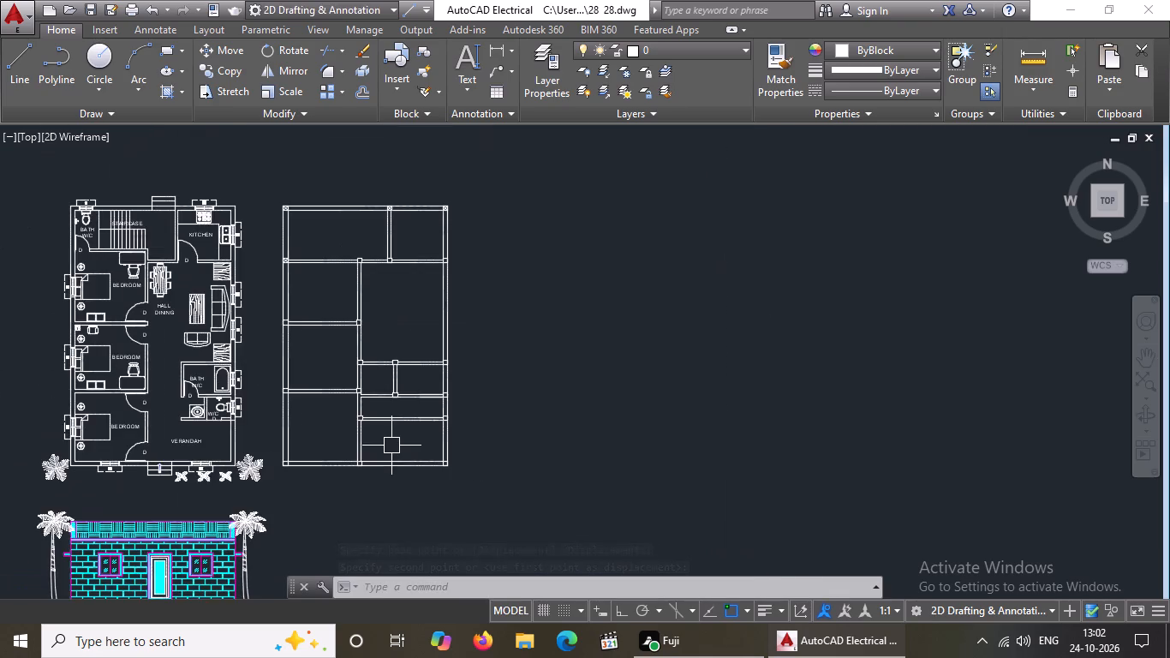
{"action": "scroll", "coordinate": [342, 434], "scroll_direction": "up", "scroll_amount": 3}
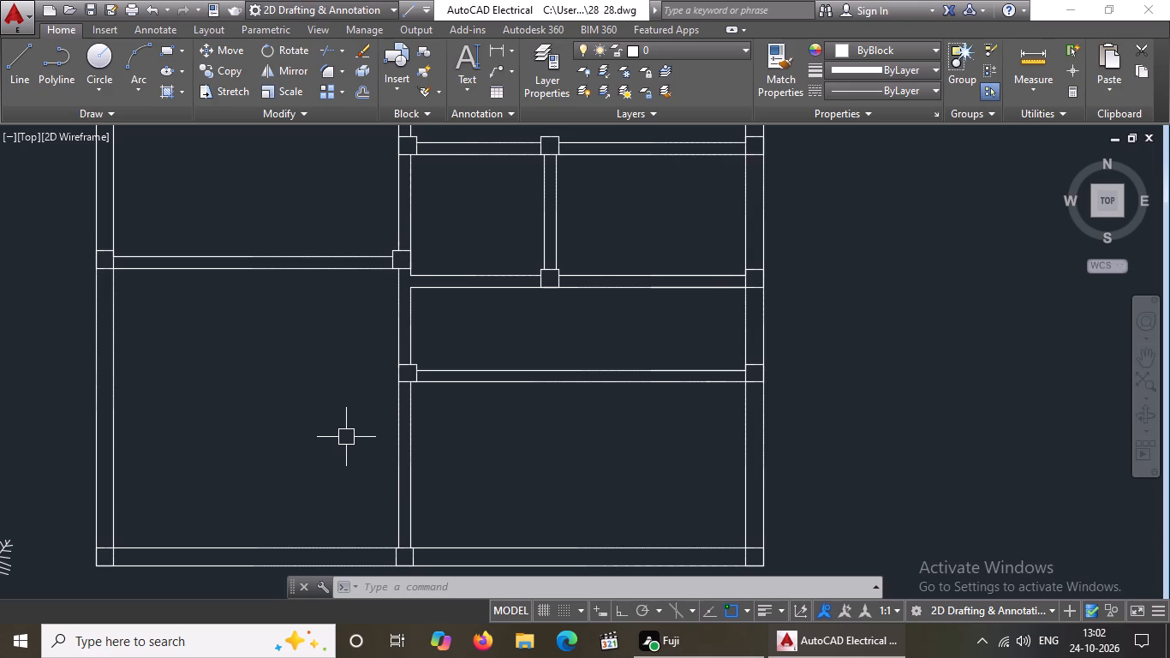
{"action": "scroll", "coordinate": [412, 572], "scroll_direction": "up", "scroll_amount": 2}
{"action": "left_click_drag", "start_coordinate": [331, 491], "coordinate": [357, 513]}
{"action": "left_click", "coordinate": [426, 577]}
{"action": "left_click", "coordinate": [430, 569]}
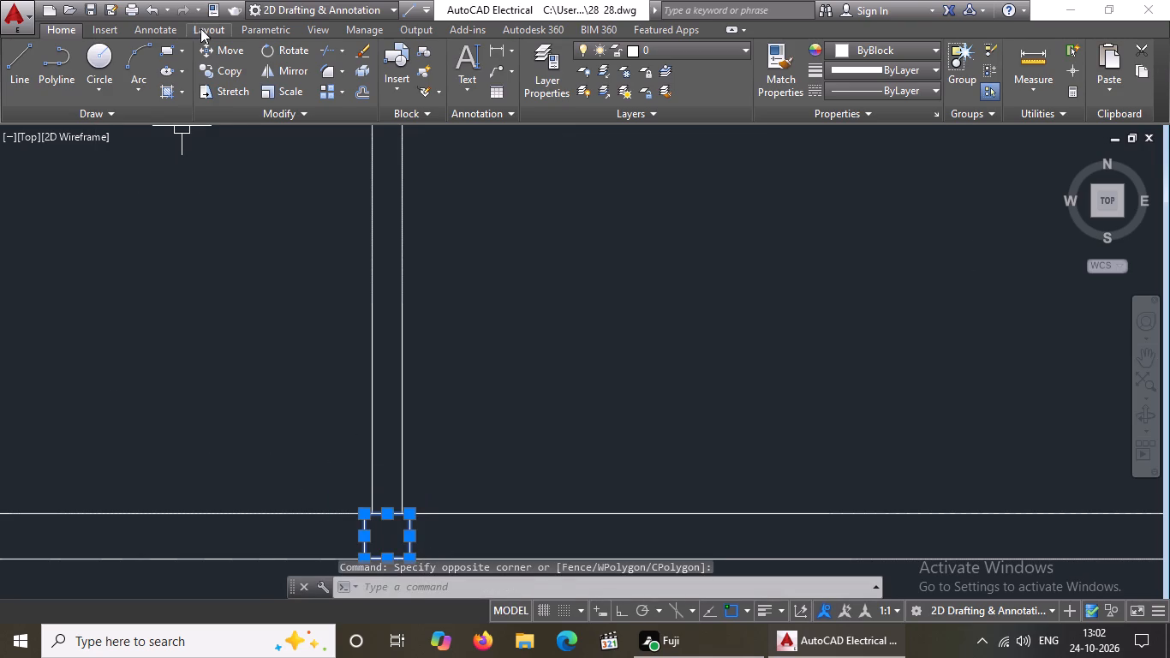
{"action": "left_click", "coordinate": [219, 50]}
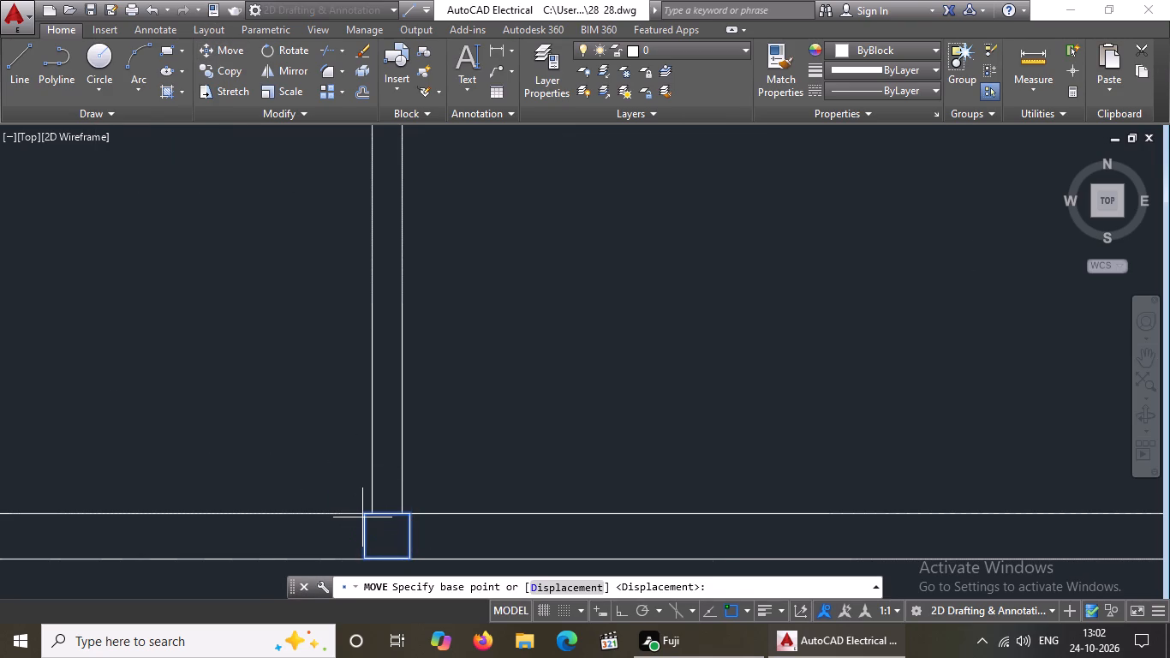
{"action": "scroll", "coordinate": [361, 511], "scroll_direction": "up", "scroll_amount": 2}
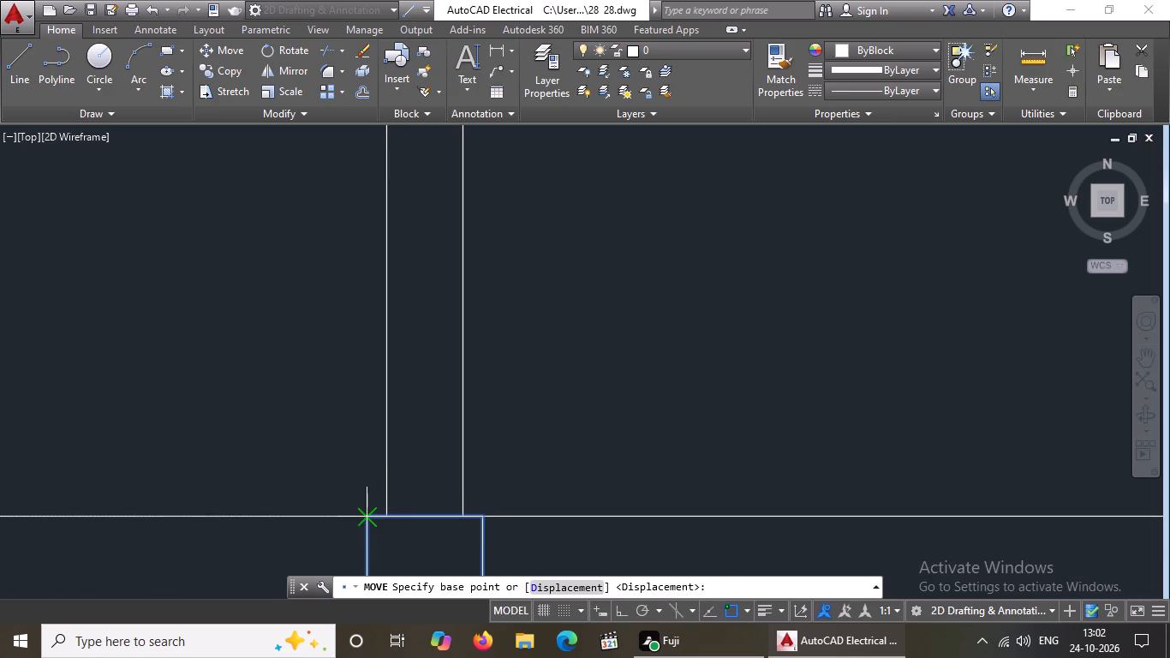
{"action": "left_click", "coordinate": [369, 516]}
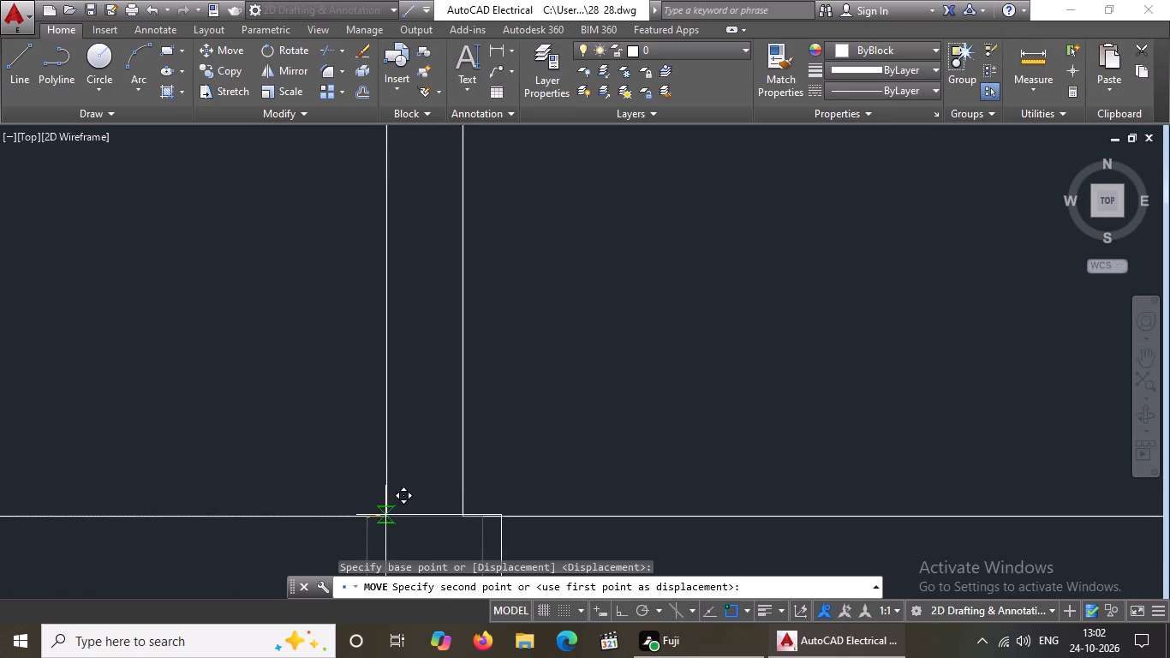
{"action": "left_click", "coordinate": [385, 519]}
{"action": "scroll", "coordinate": [503, 472], "scroll_direction": "down", "scroll_amount": 4}
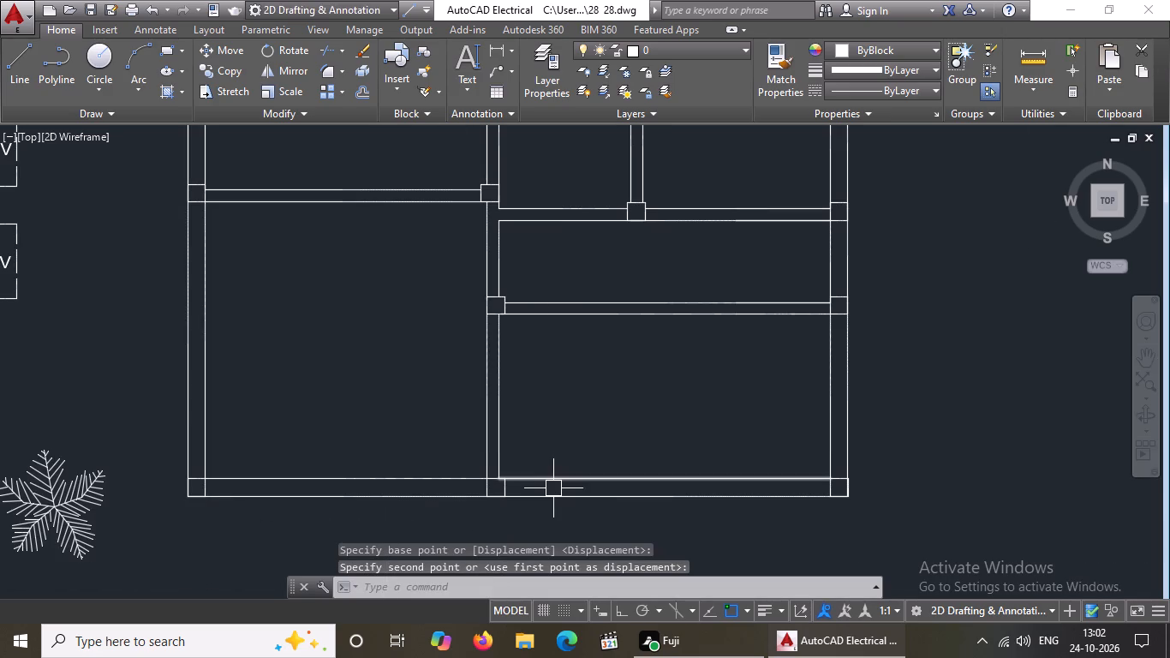
Move the plan's bottom-right corner column square so its top-left corner sits on the intersection of the inner wall lines.
{"action": "scroll", "coordinate": [870, 527], "scroll_direction": "up", "scroll_amount": 2}
{"action": "left_click_drag", "start_coordinate": [711, 367], "coordinate": [742, 389]}
{"action": "left_click", "coordinate": [845, 491]}
{"action": "scroll", "coordinate": [797, 406], "scroll_direction": "up", "scroll_amount": 4}
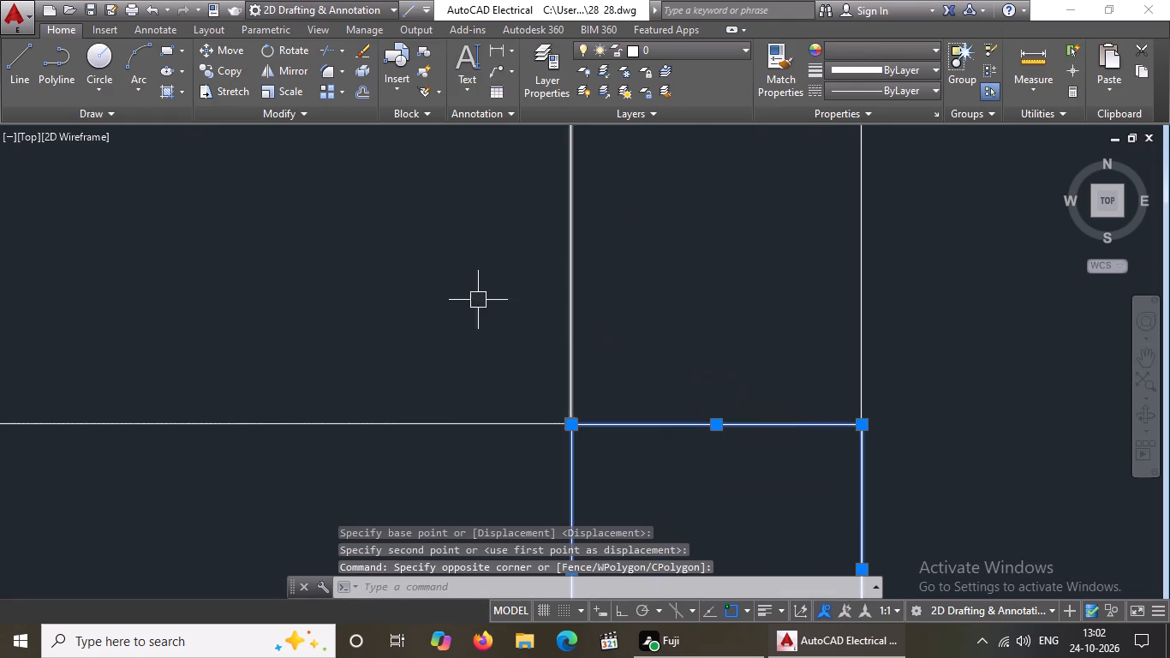
{"action": "left_click_drag", "start_coordinate": [210, 42], "coordinate": [215, 51]}
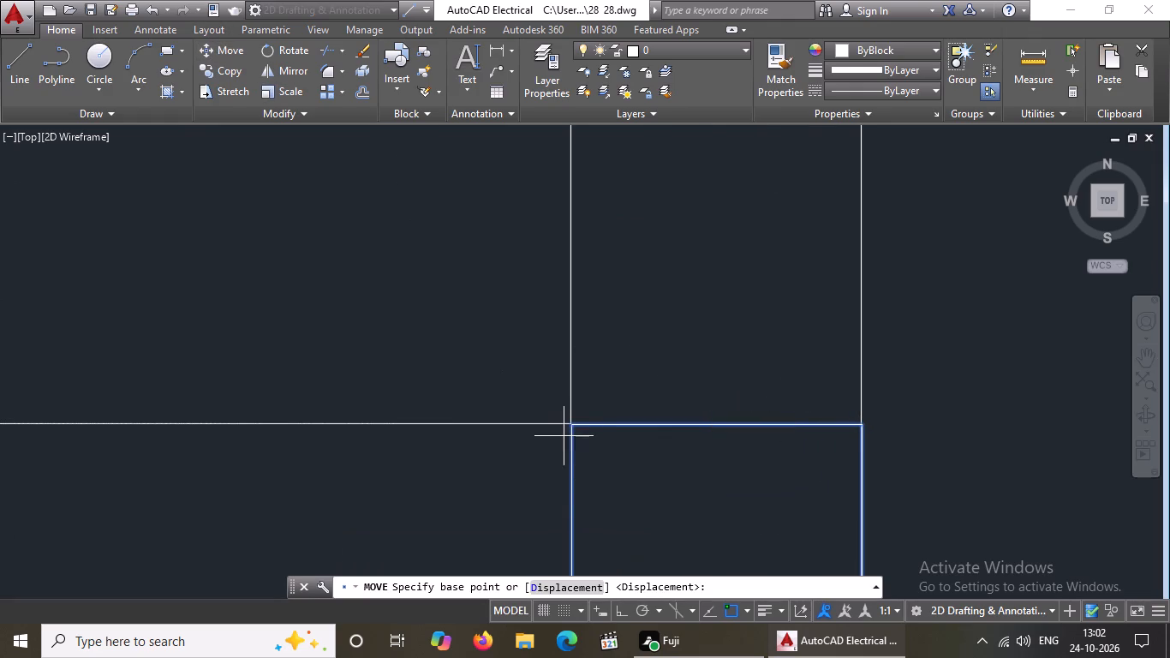
{"action": "scroll", "coordinate": [576, 434], "scroll_direction": "up", "scroll_amount": 2}
{"action": "left_click", "coordinate": [555, 414]}
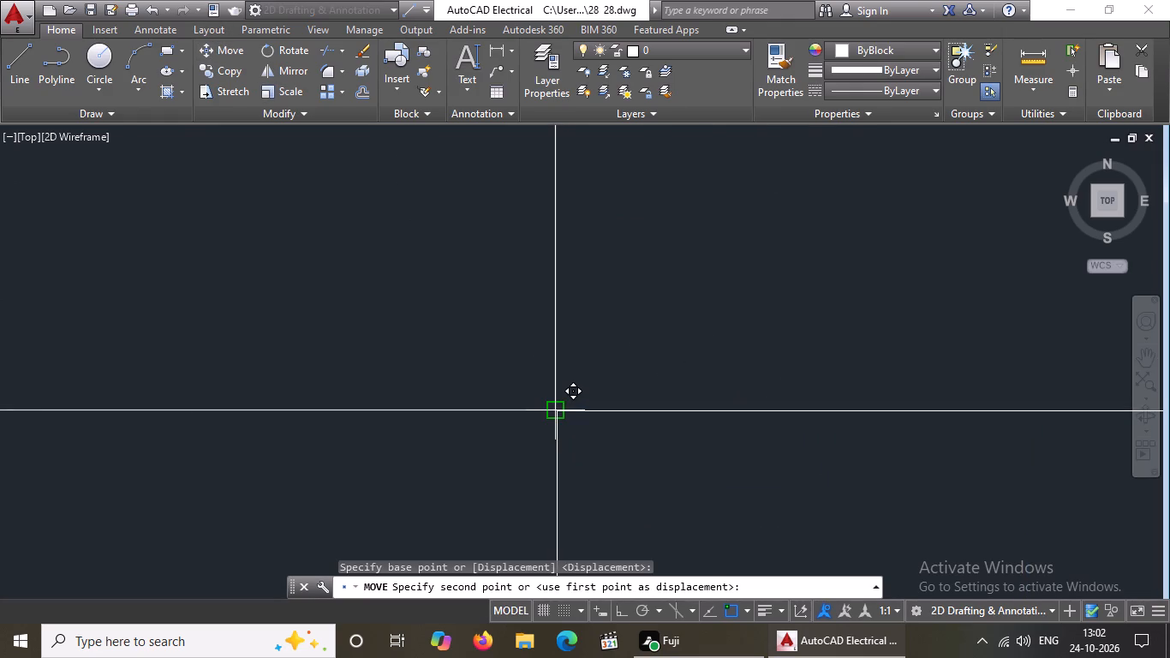
{"action": "left_click", "coordinate": [553, 409]}
{"action": "scroll", "coordinate": [585, 430], "scroll_direction": "down", "scroll_amount": 7}
{"action": "scroll", "coordinate": [642, 511], "scroll_direction": "up", "scroll_amount": 2}
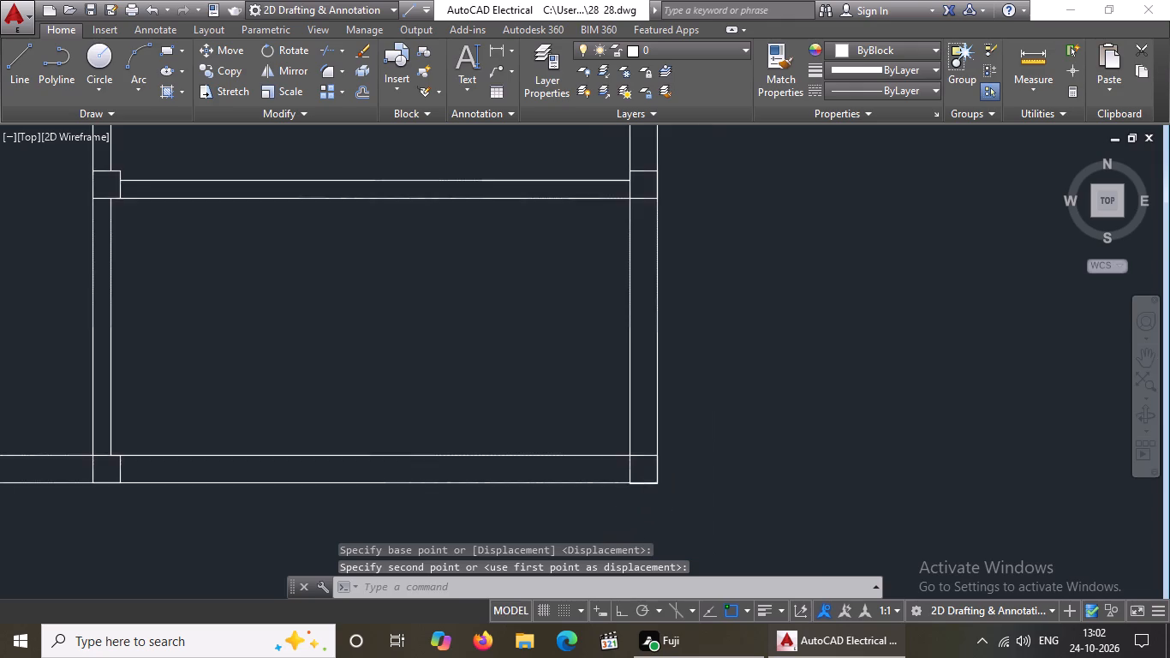
{"action": "scroll", "coordinate": [642, 511], "scroll_direction": "up", "scroll_amount": 1}
{"action": "scroll", "coordinate": [616, 429], "scroll_direction": "up", "scroll_amount": 2}
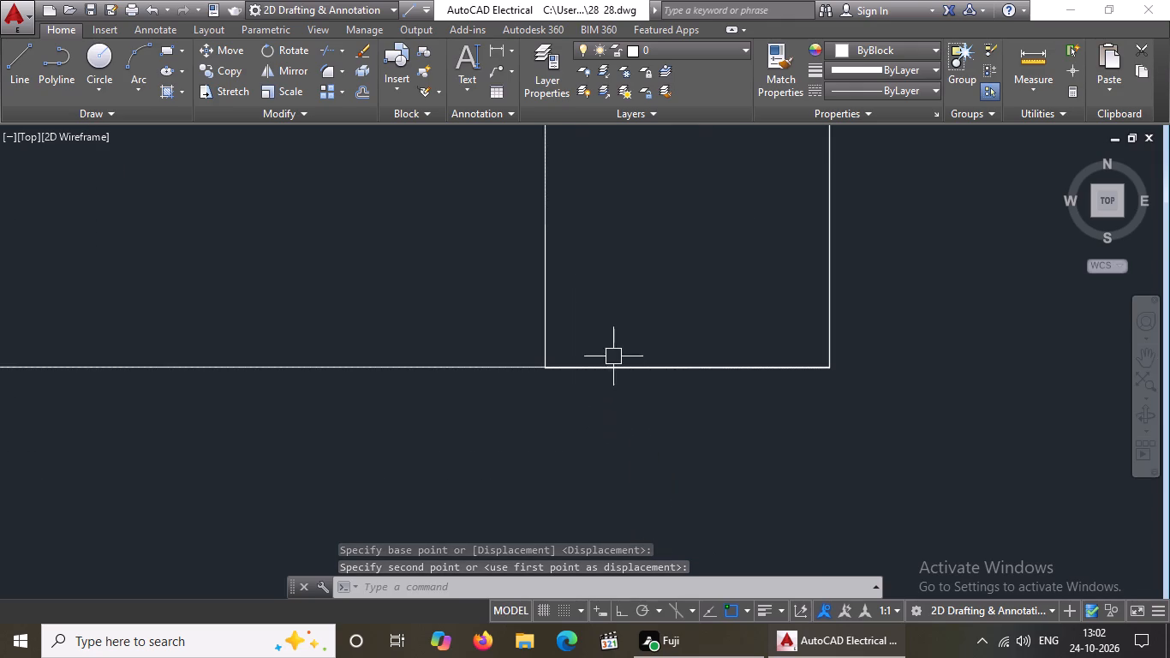
Draw two crossing diagonal lines between opposite corners of the column square at the wall plan's bottom-left corner.
{"action": "scroll", "coordinate": [613, 358], "scroll_direction": "down", "scroll_amount": 3}
{"action": "scroll", "coordinate": [217, 295], "scroll_direction": "down", "scroll_amount": 5}
{"action": "middle_click_drag", "start_coordinate": [202, 300], "coordinate": [473, 502]}
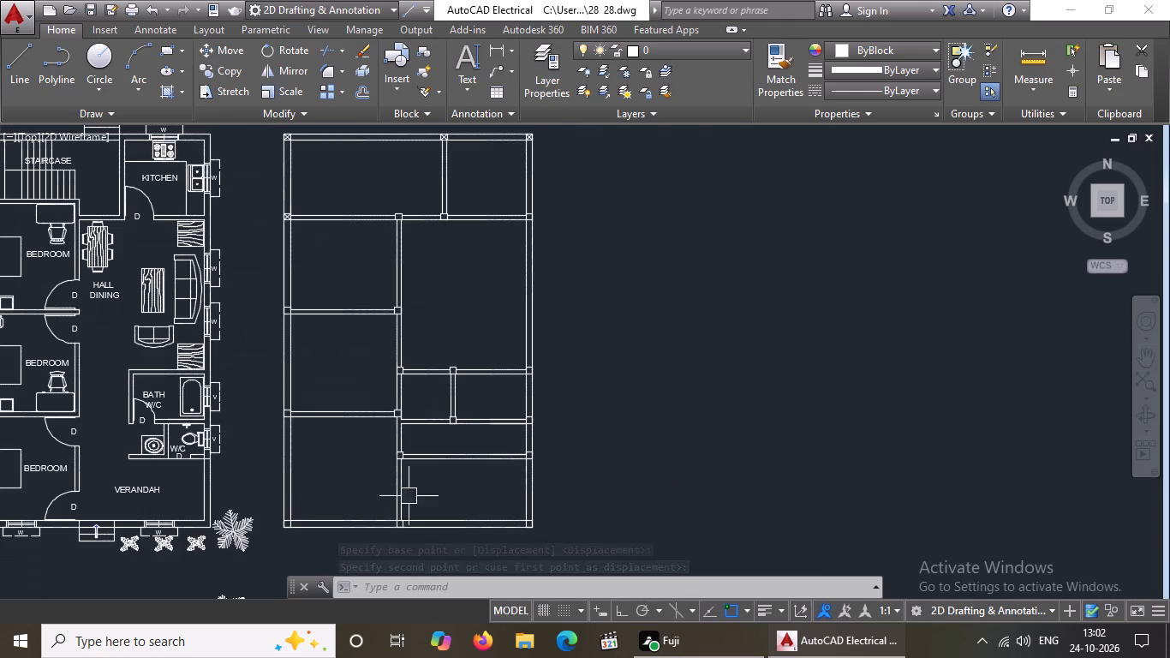
{"action": "scroll", "coordinate": [265, 537], "scroll_direction": "up", "scroll_amount": 6}
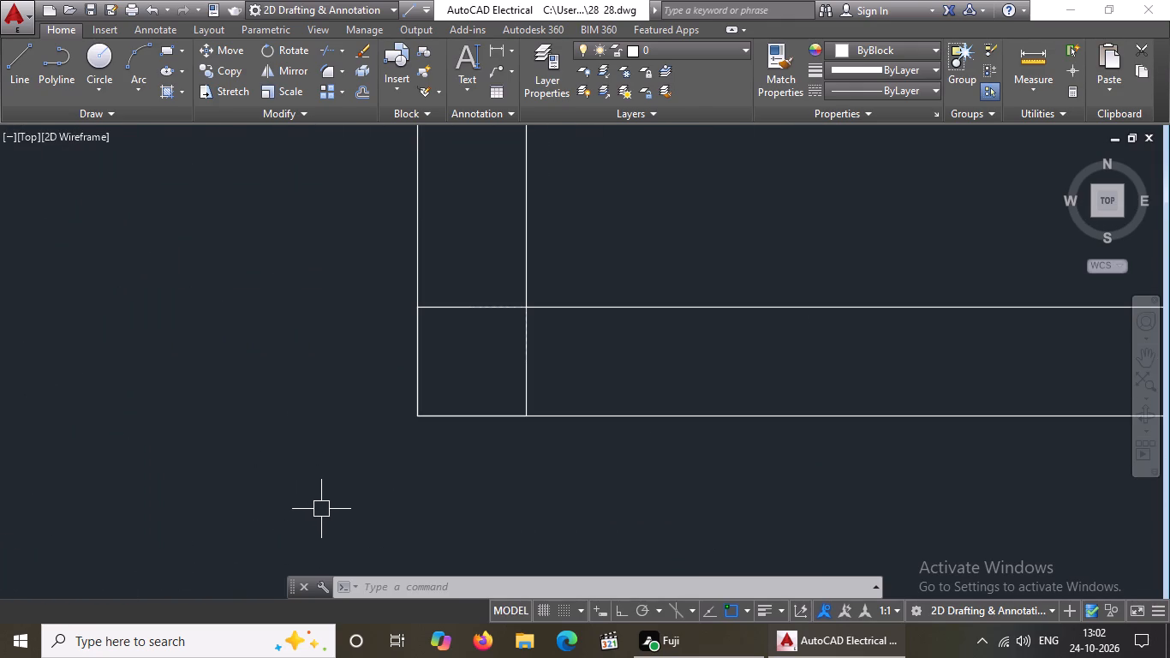
{"action": "scroll", "coordinate": [441, 465], "scroll_direction": "down", "scroll_amount": 6}
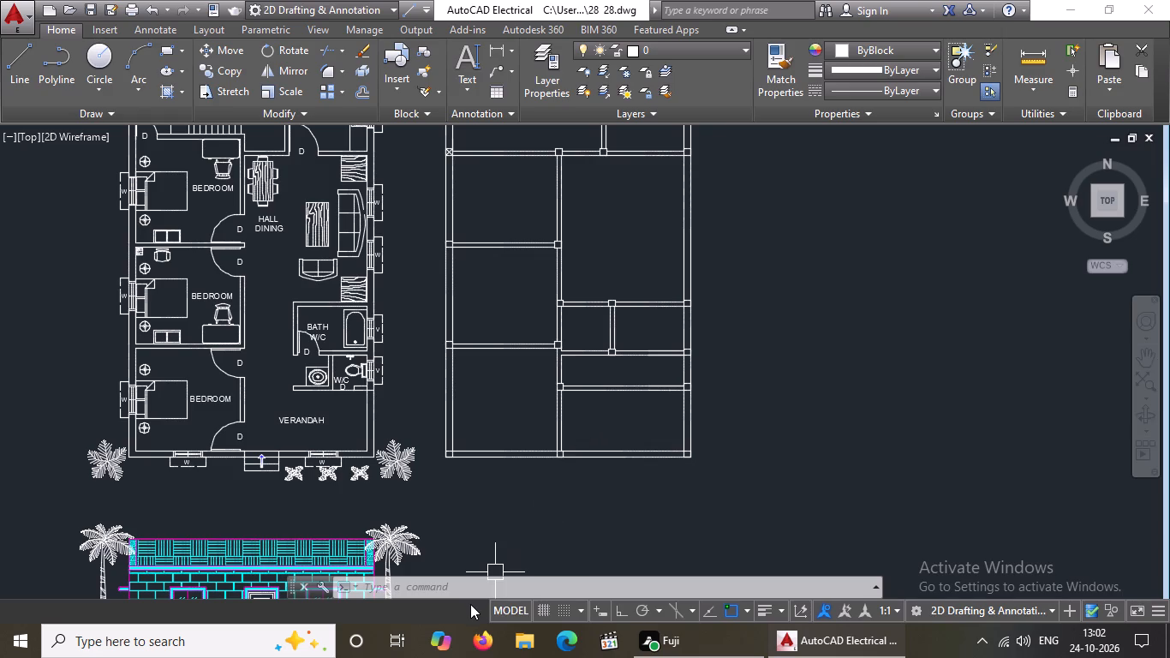
{"action": "scroll", "coordinate": [439, 496], "scroll_direction": "up", "scroll_amount": 3}
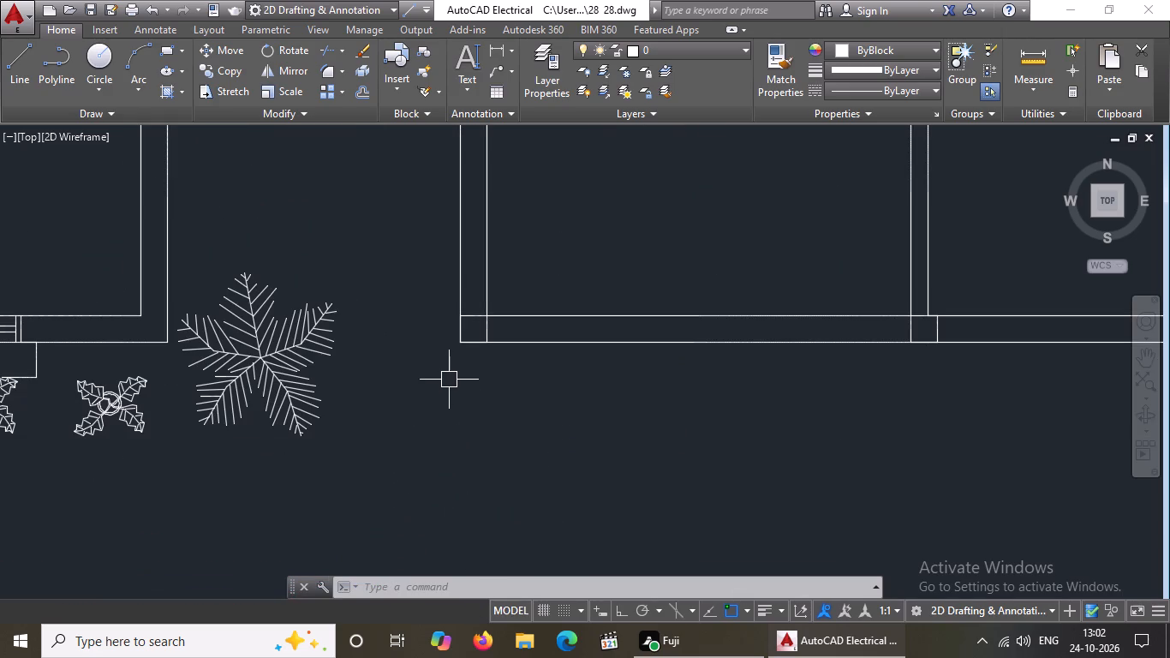
{"action": "key", "text": "Escape"}
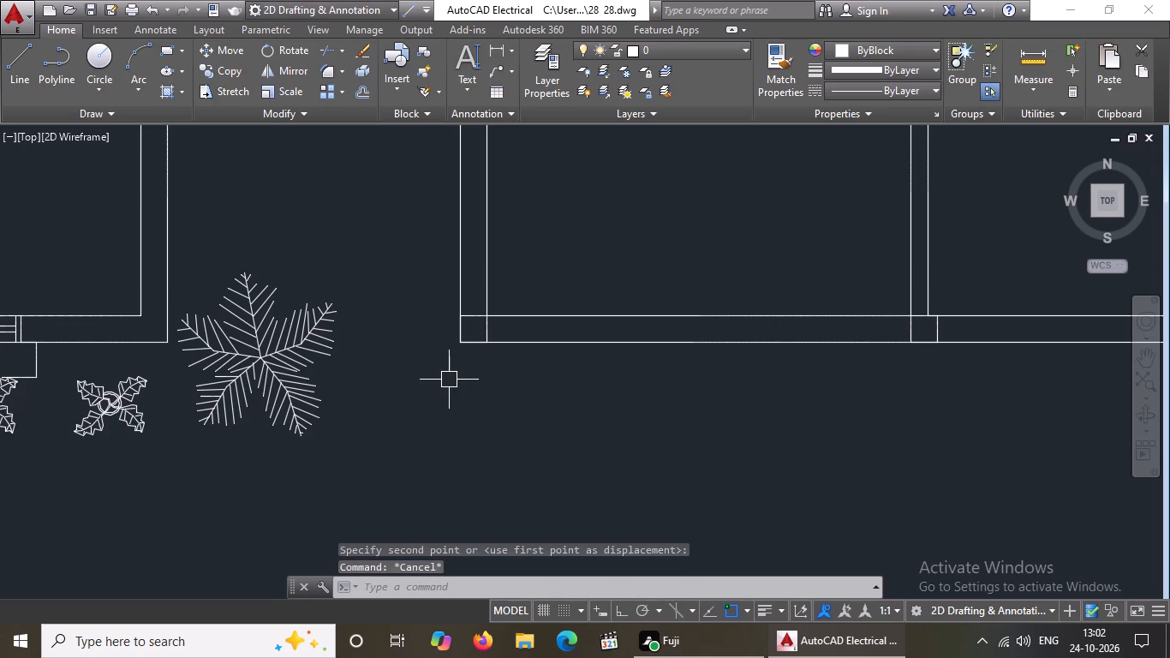
{"action": "key", "text": "l"}
{"action": "key", "text": "Return"}
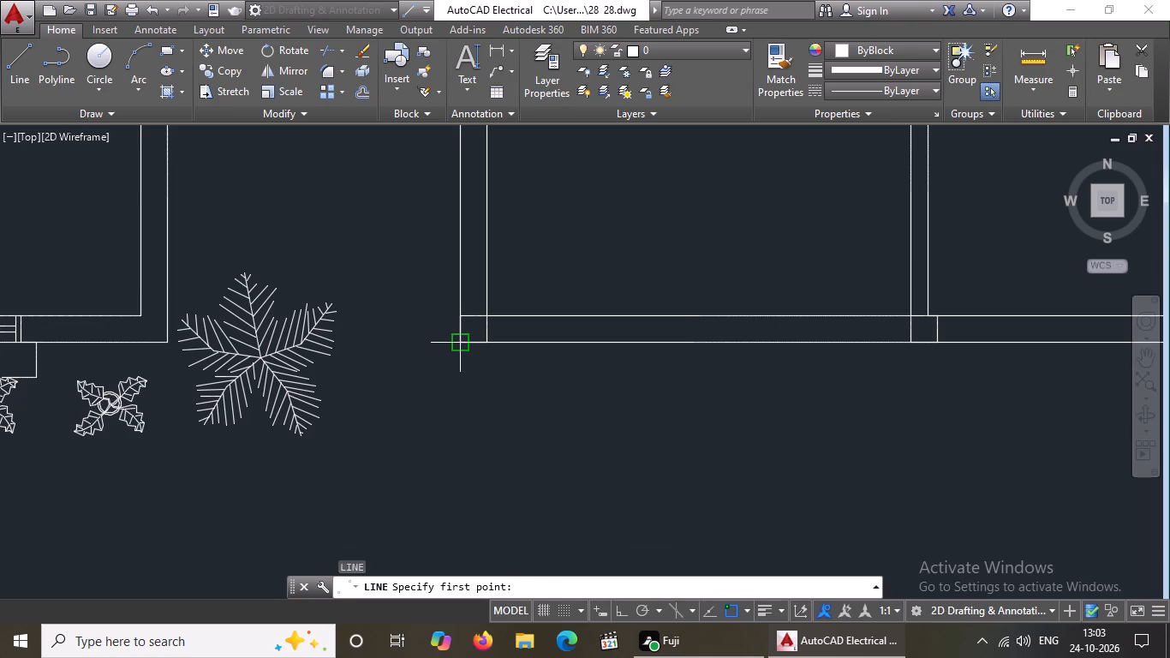
{"action": "left_click", "coordinate": [458, 344]}
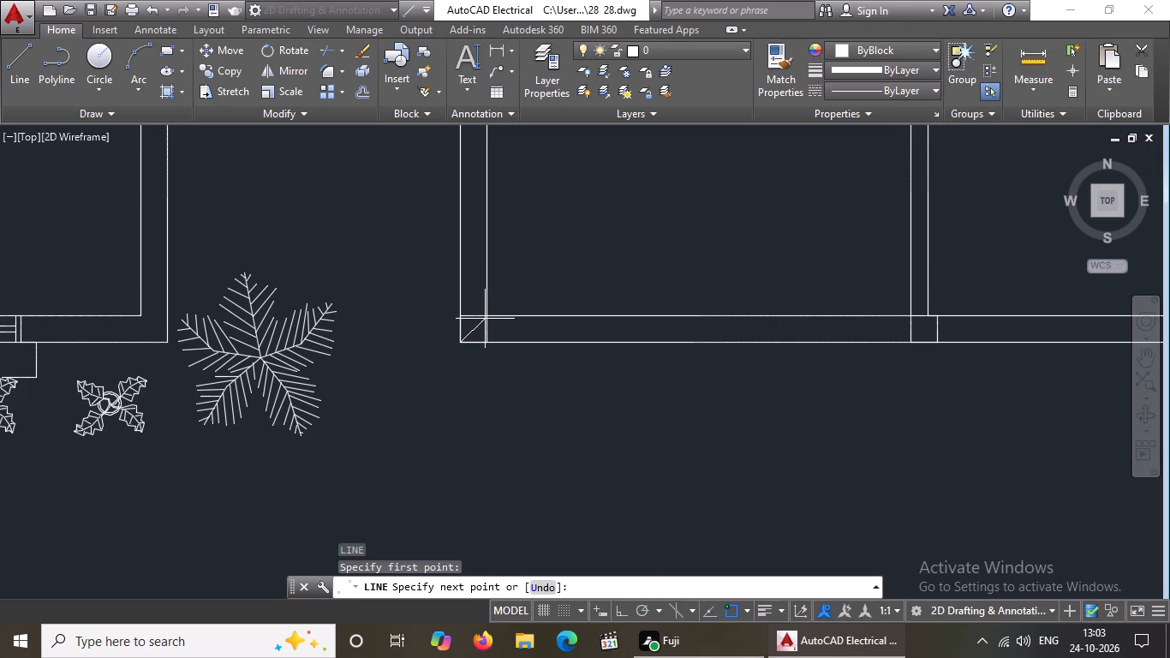
{"action": "scroll", "coordinate": [488, 317], "scroll_direction": "up", "scroll_amount": 3}
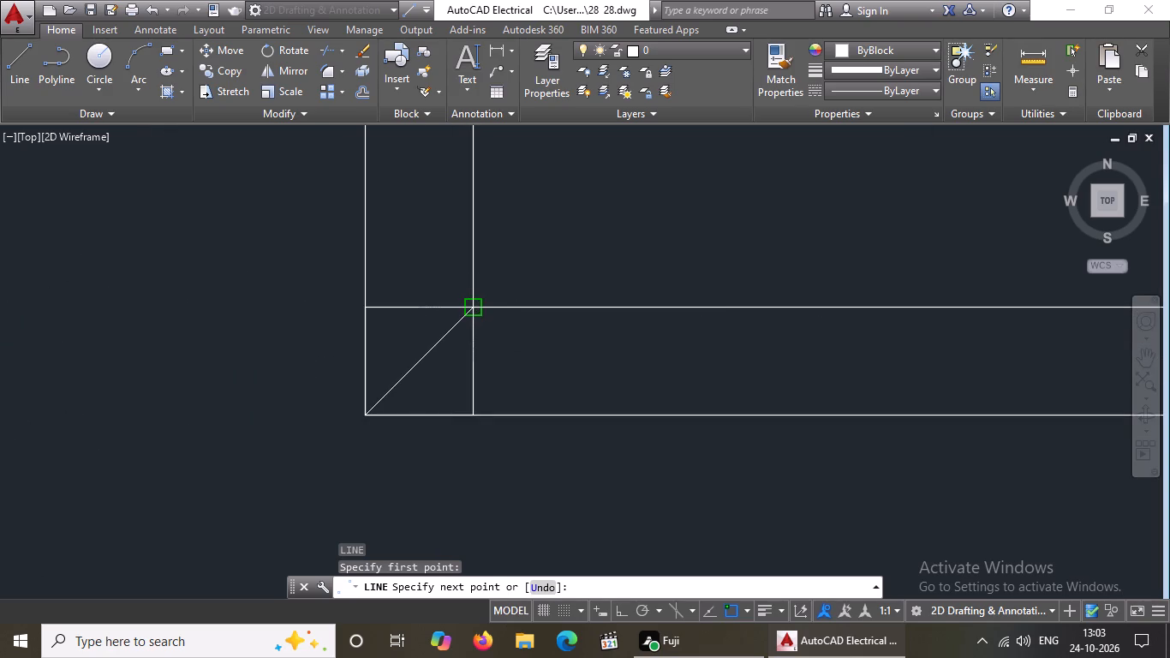
{"action": "left_click", "coordinate": [475, 306]}
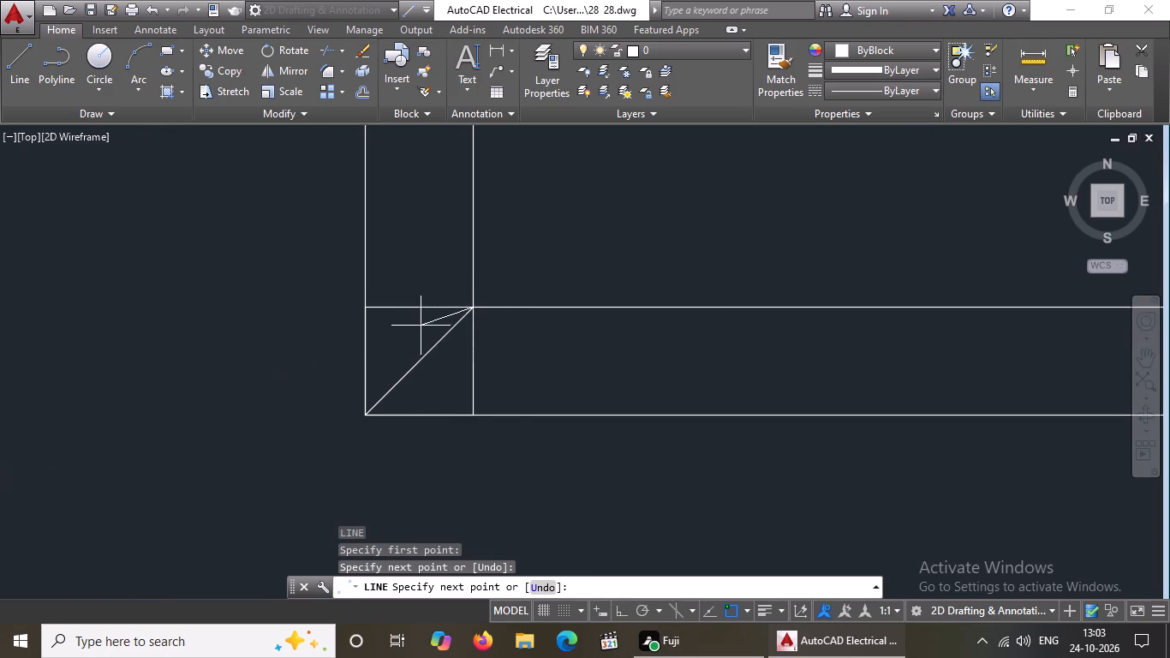
{"action": "key", "text": "Return"}
{"action": "key", "text": "l"}
{"action": "key", "text": "Return"}
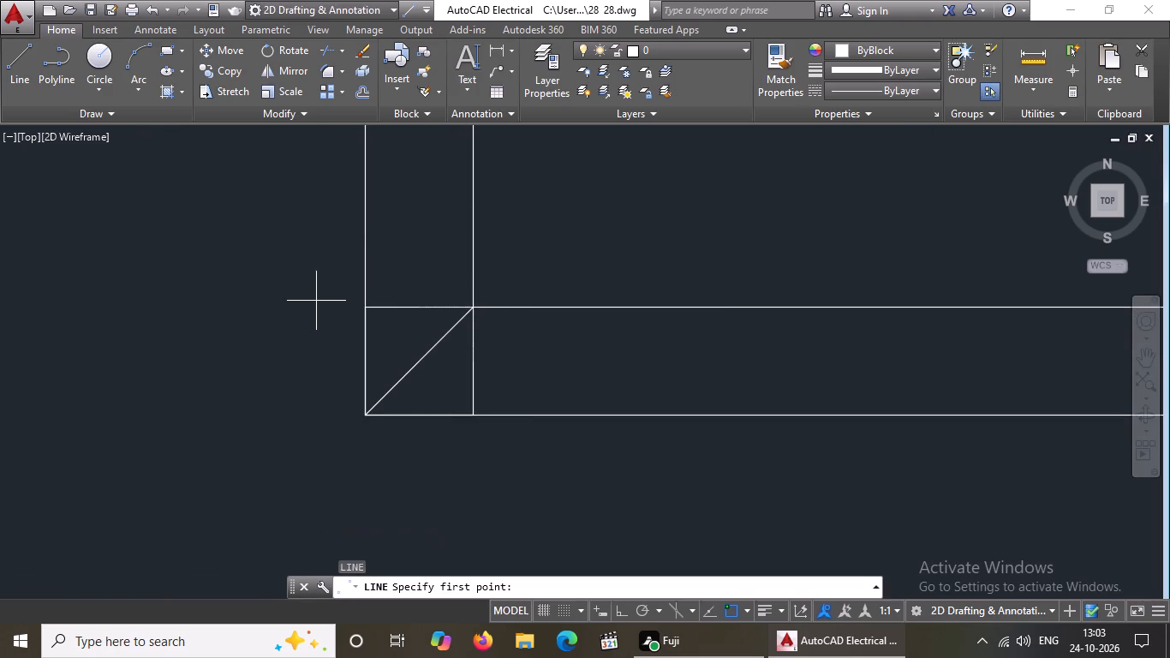
{"action": "left_click", "coordinate": [367, 306]}
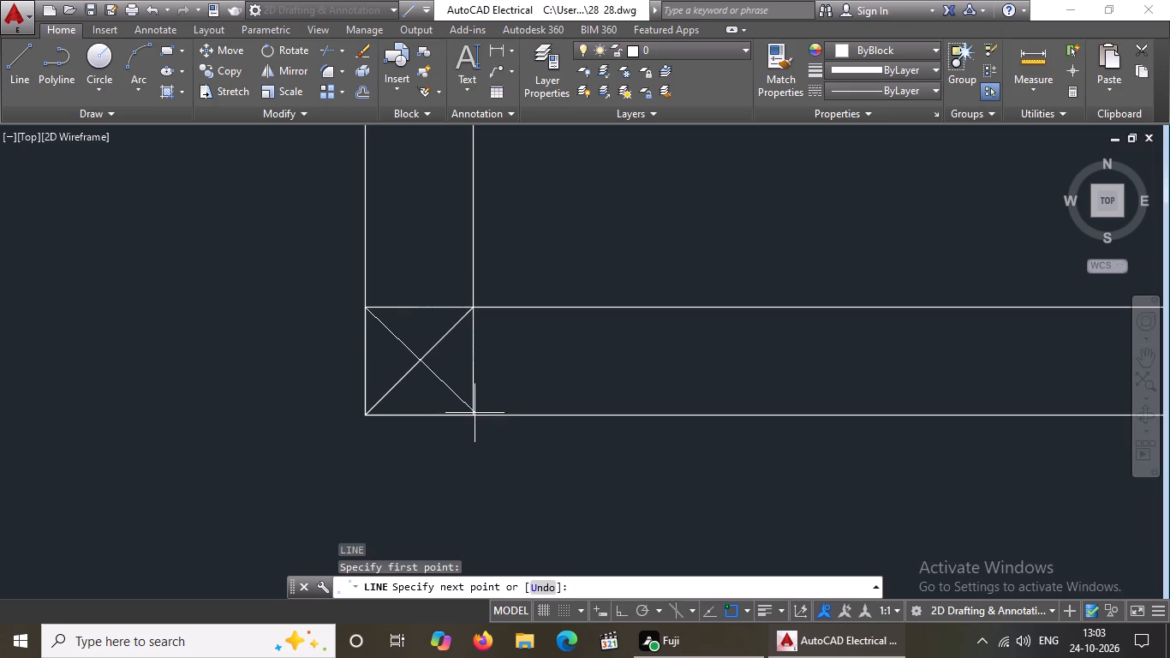
{"action": "left_click_drag", "start_coordinate": [470, 414], "coordinate": [473, 477]}
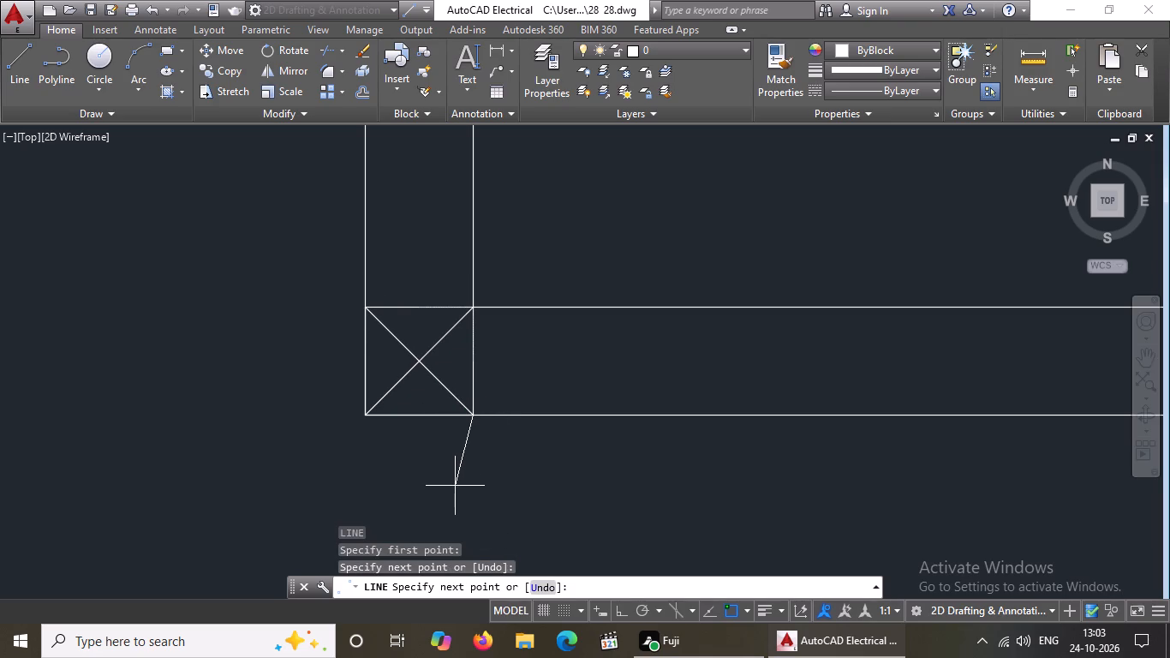
{"action": "key", "text": "Return"}
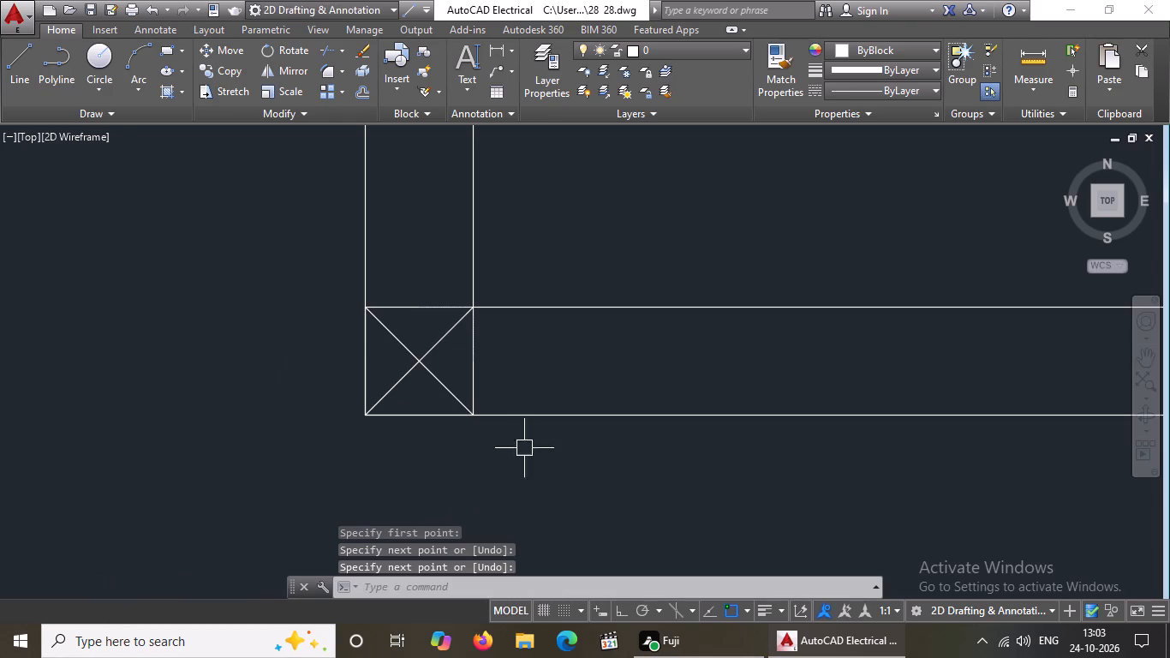
Draw two crossing diagonal lines between opposite corners of the column square at the foot of the central wall.
{"action": "scroll", "coordinate": [476, 416], "scroll_direction": "down", "scroll_amount": 3}
{"action": "scroll", "coordinate": [1012, 404], "scroll_direction": "up", "scroll_amount": 3}
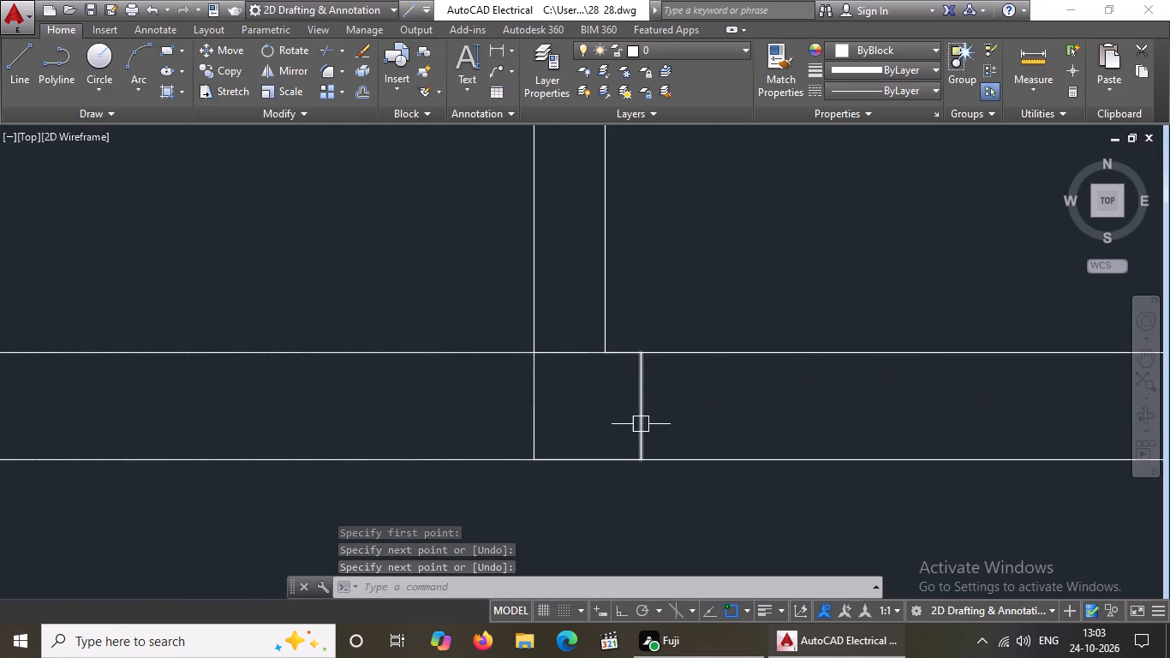
{"action": "key", "text": "l"}
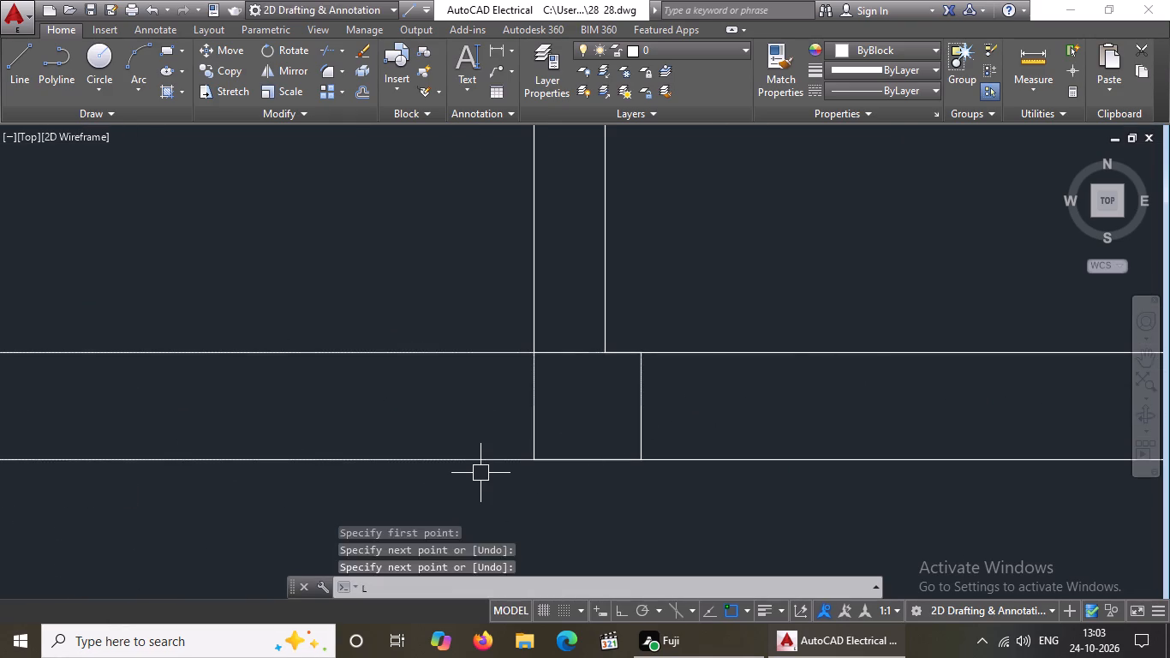
{"action": "key", "text": "Return"}
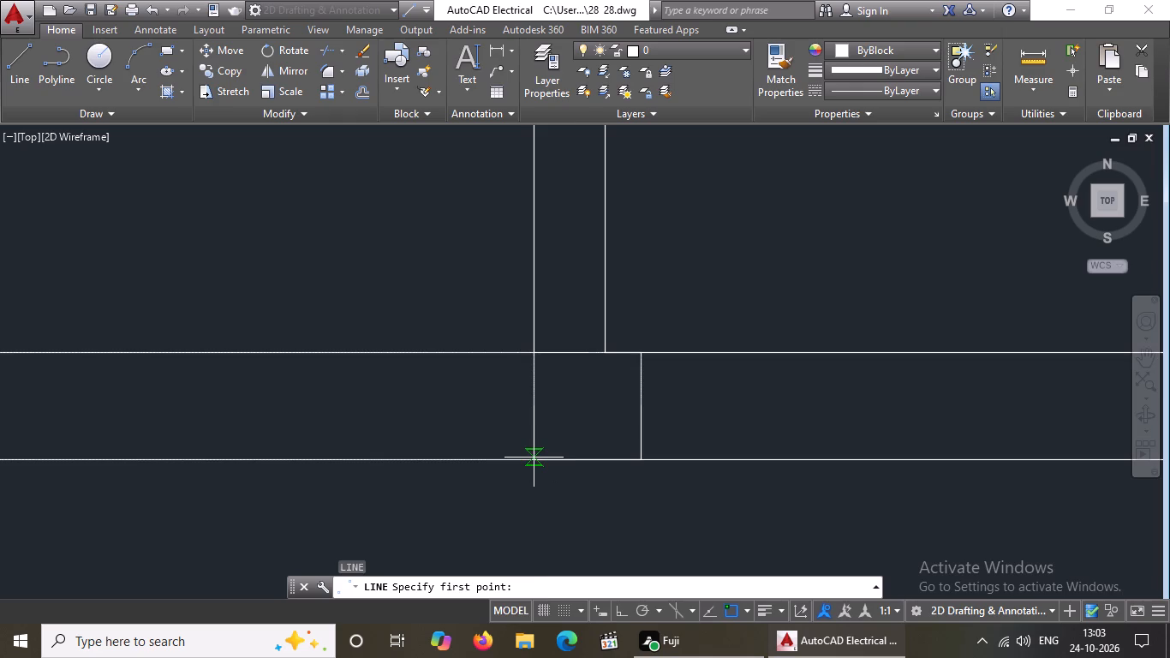
{"action": "left_click", "coordinate": [533, 465]}
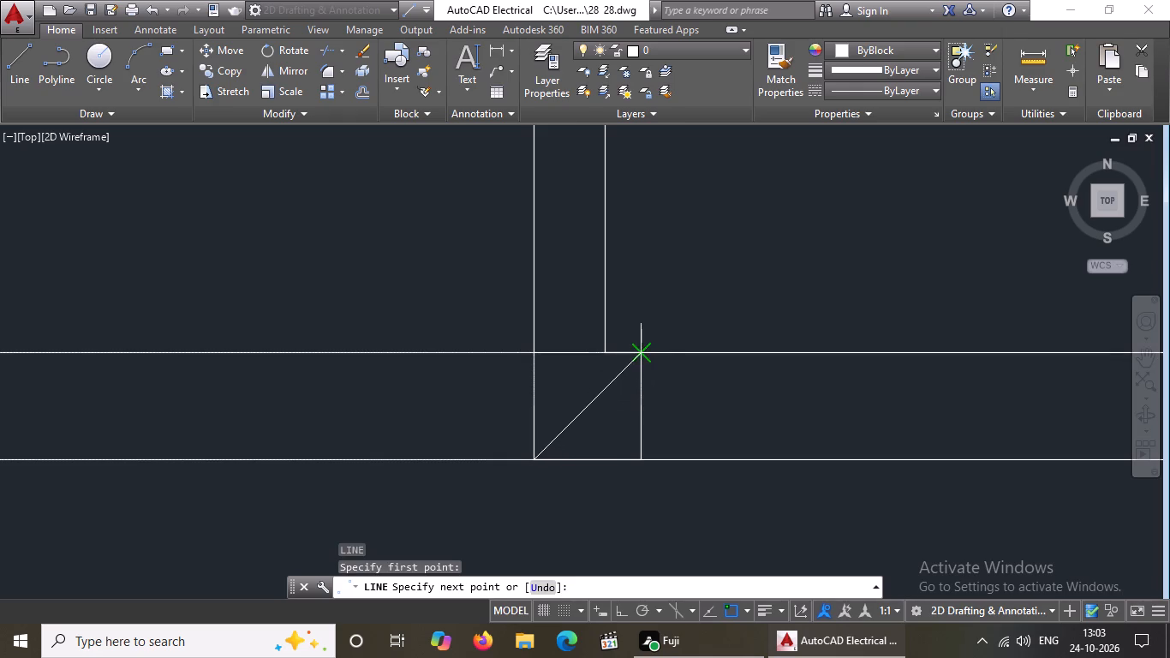
{"action": "left_click", "coordinate": [641, 350]}
{"action": "key", "text": "Return"}
{"action": "key", "text": "l"}
{"action": "key", "text": "Return"}
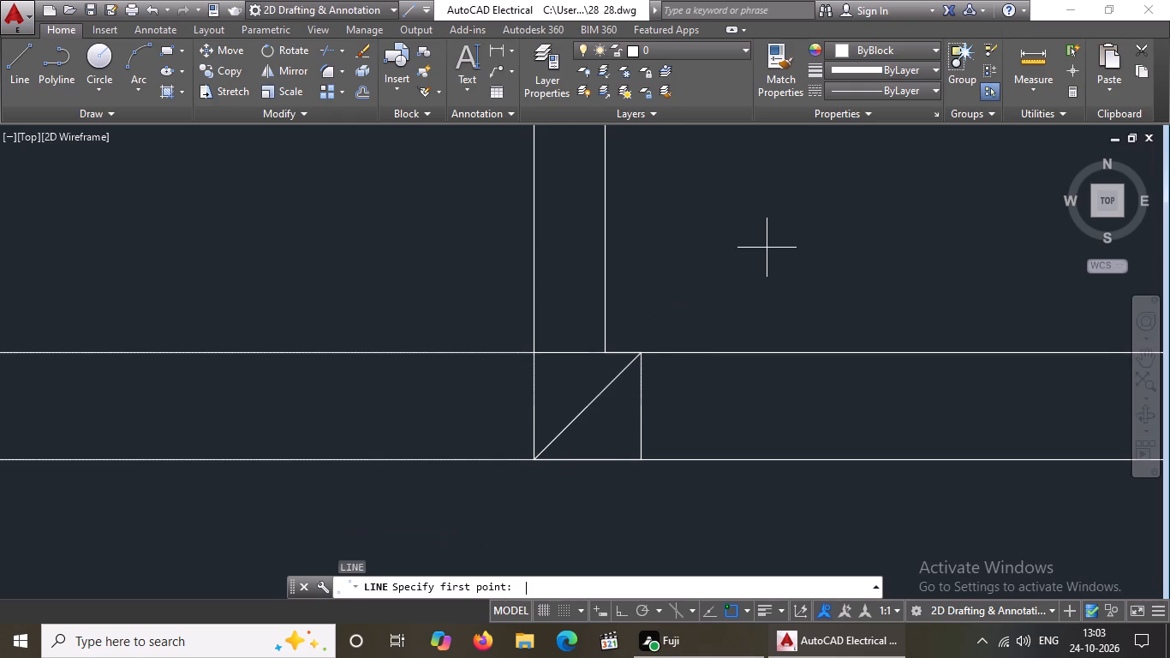
{"action": "left_click", "coordinate": [534, 354]}
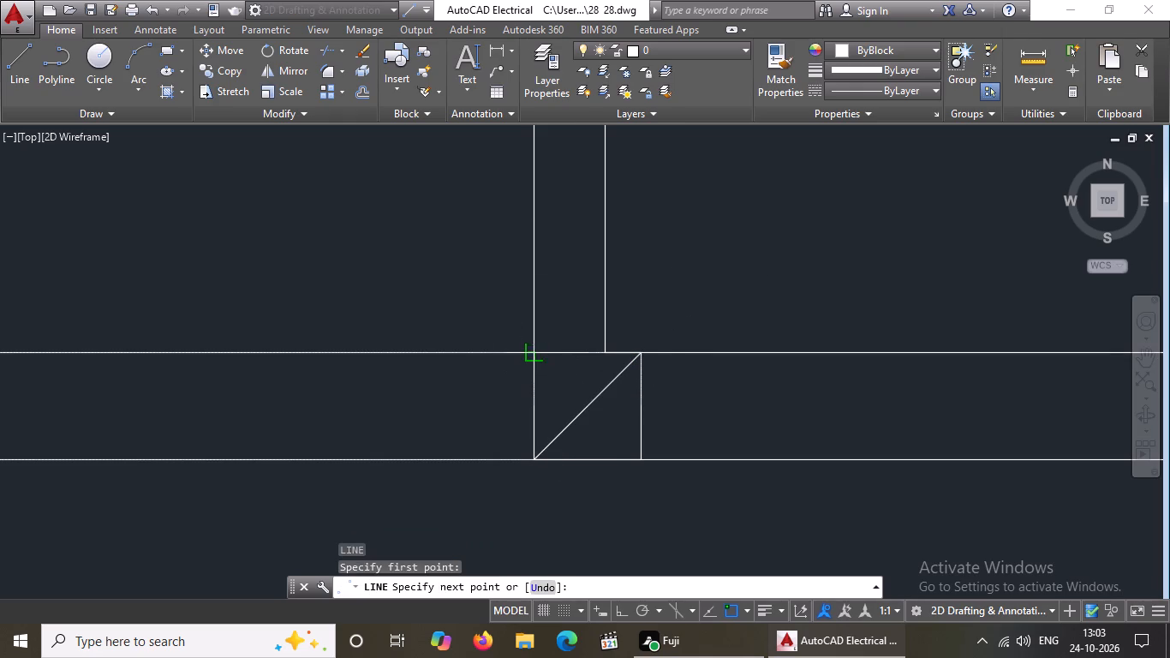
{"action": "left_click_drag", "start_coordinate": [644, 458], "coordinate": [649, 473]}
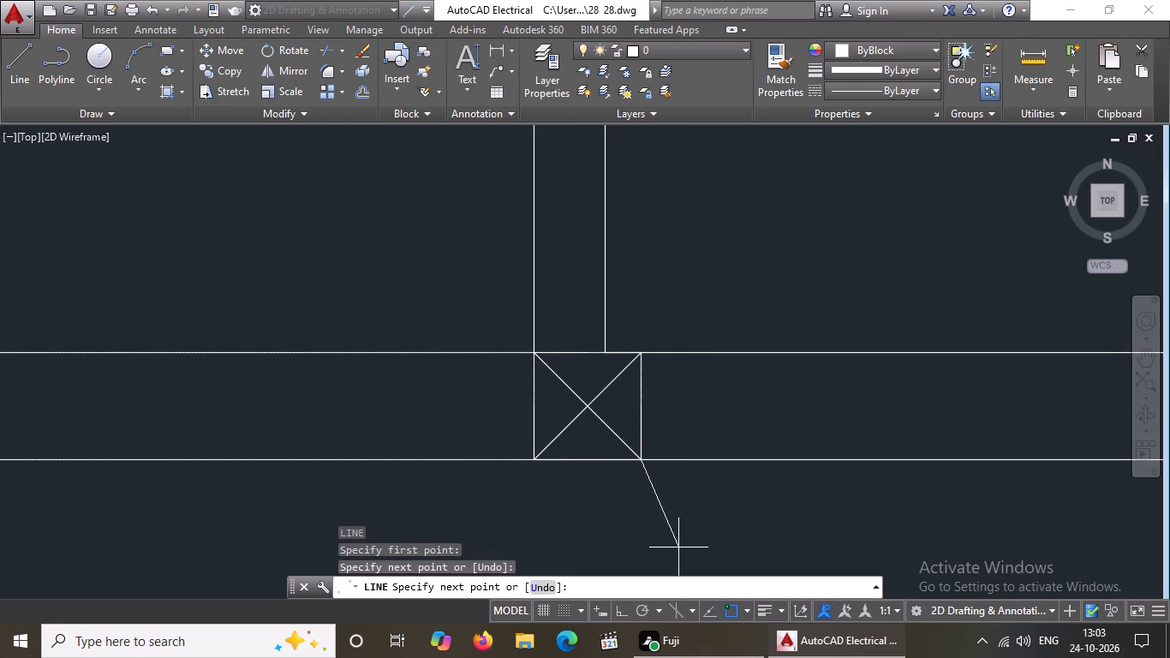
{"action": "key", "text": "Return"}
Draw two crossing diagonal lines between opposite corners of the column square at the wall plan's bottom-right corner.
{"action": "scroll", "coordinate": [678, 548], "scroll_direction": "down", "scroll_amount": 5}
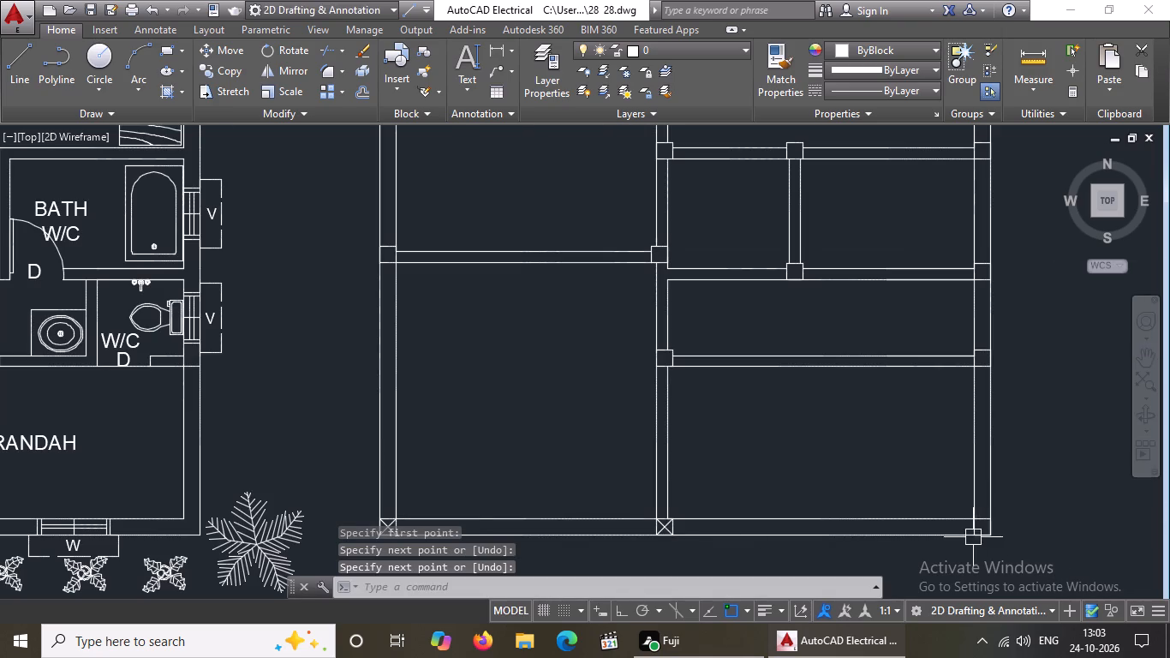
{"action": "scroll", "coordinate": [995, 565], "scroll_direction": "up", "scroll_amount": 4}
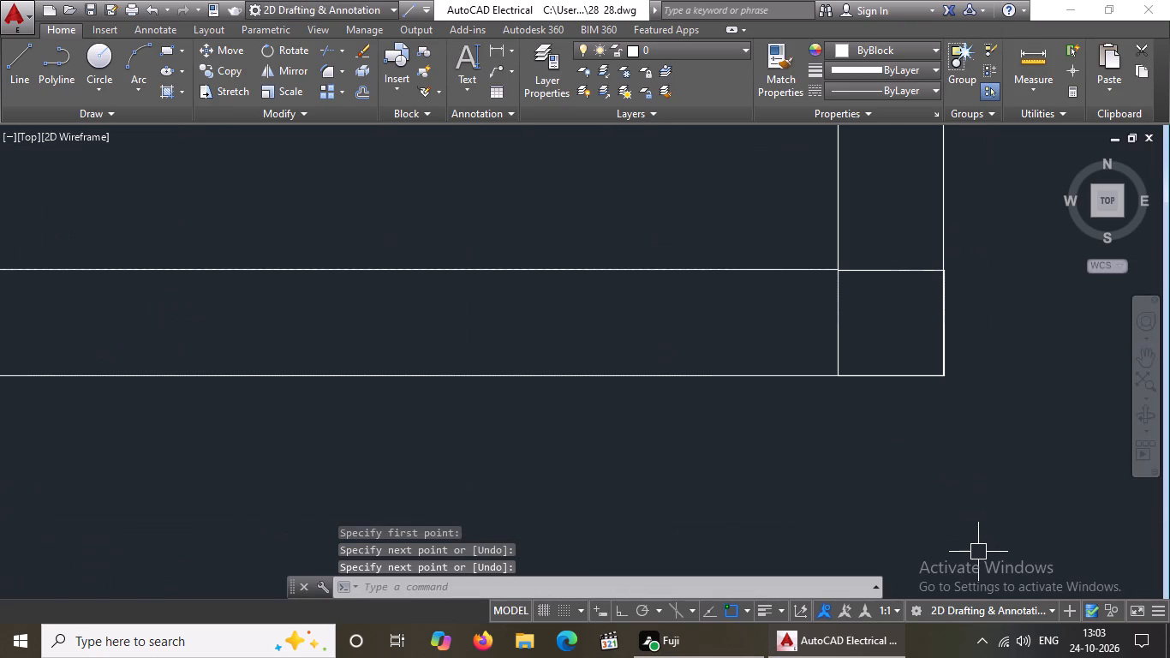
{"action": "key", "text": "l"}
{"action": "key", "text": "Return"}
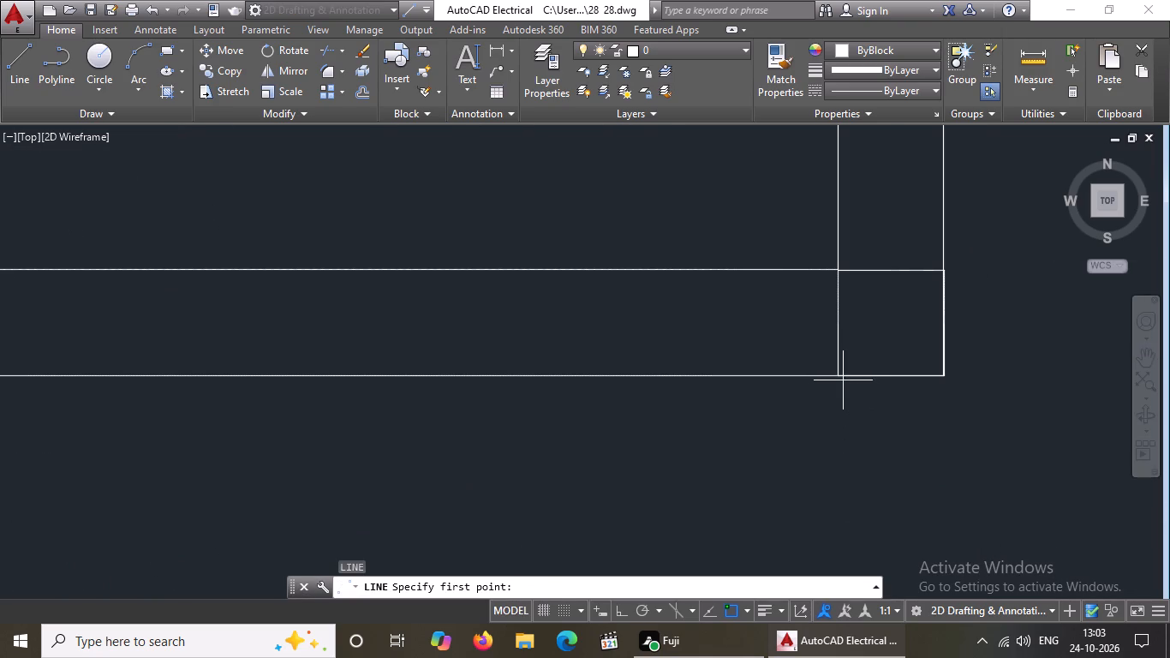
{"action": "left_click", "coordinate": [838, 374]}
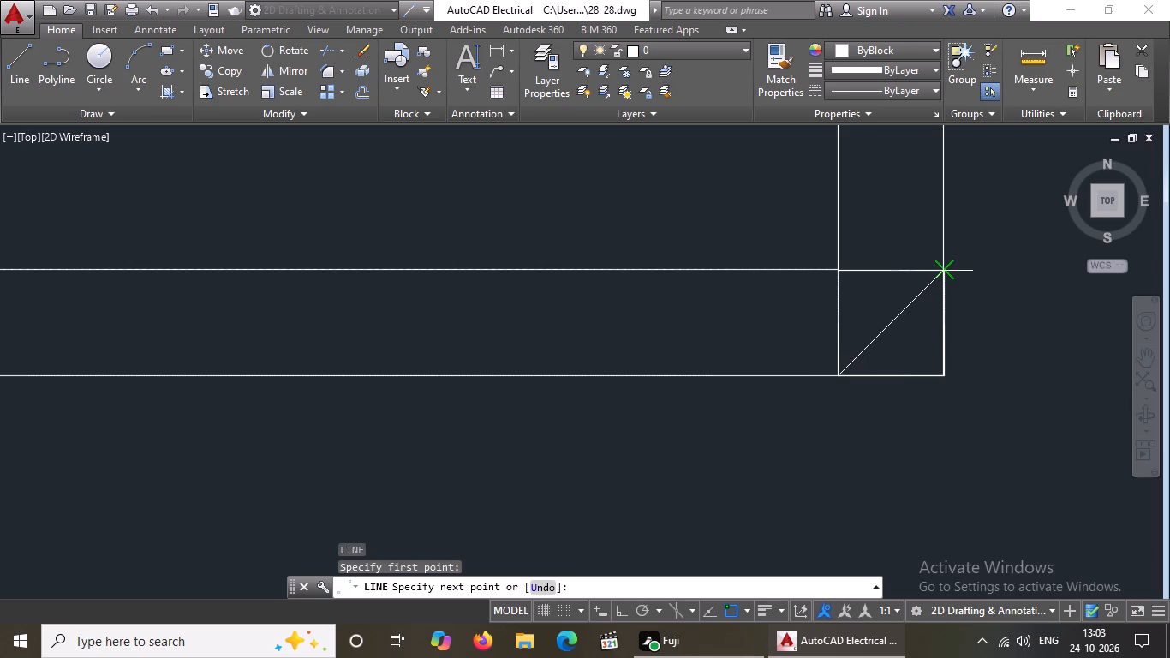
{"action": "left_click", "coordinate": [944, 270]}
{"action": "key", "text": "Return"}
{"action": "key", "text": "l"}
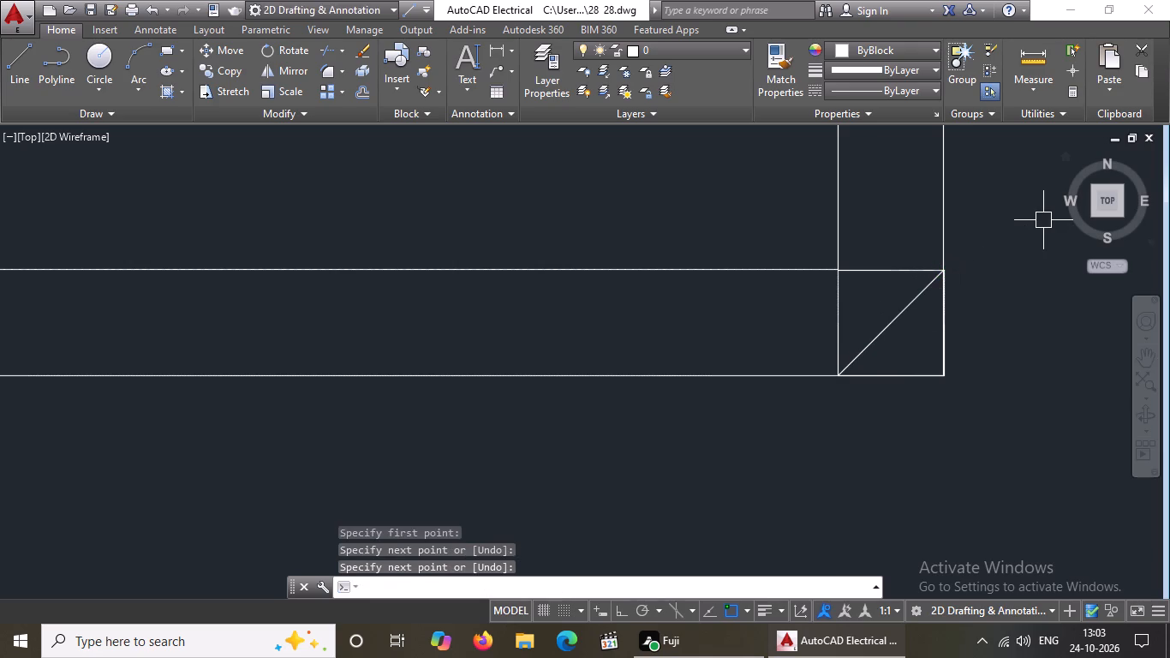
{"action": "key", "text": "Return"}
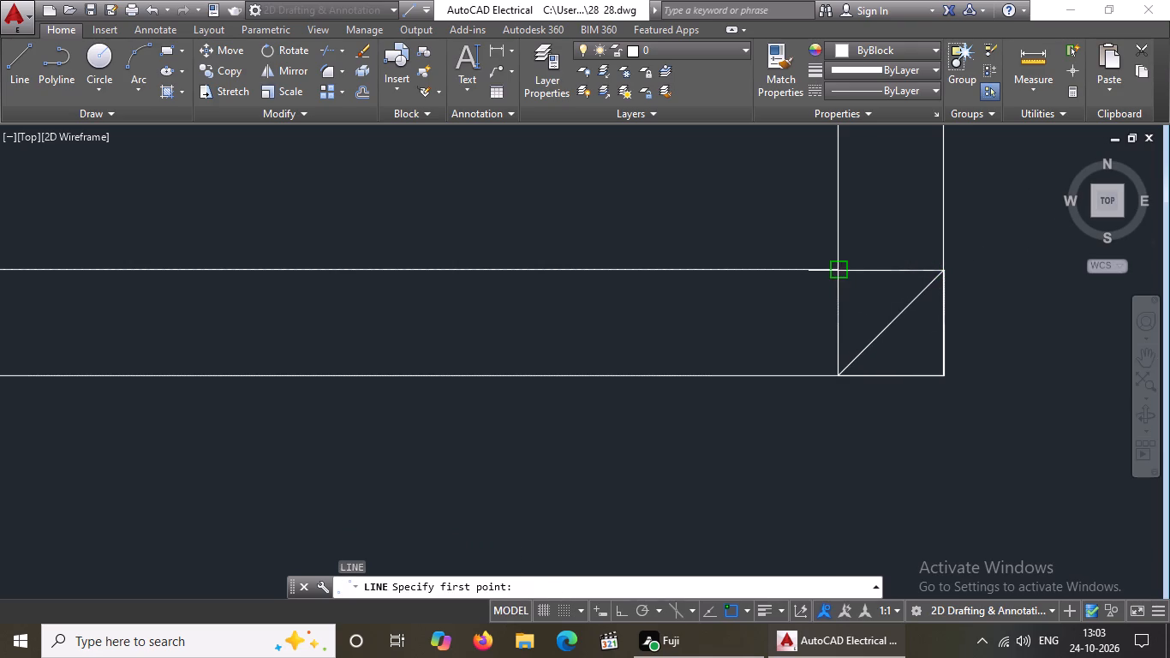
{"action": "left_click", "coordinate": [838, 266]}
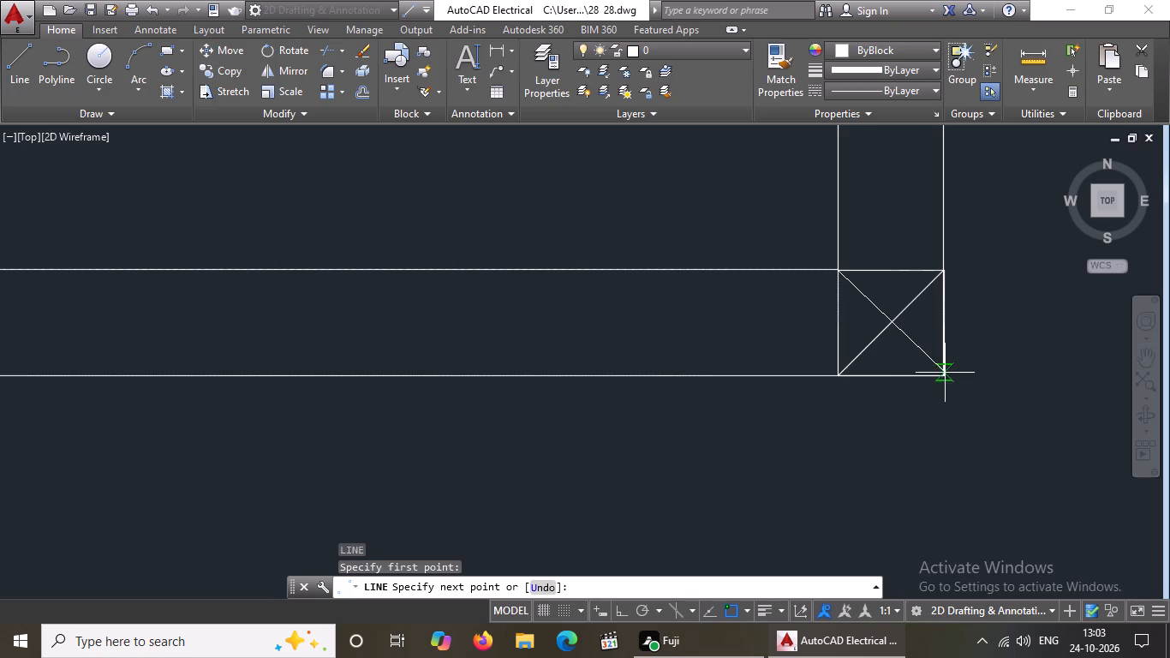
{"action": "left_click", "coordinate": [944, 376]}
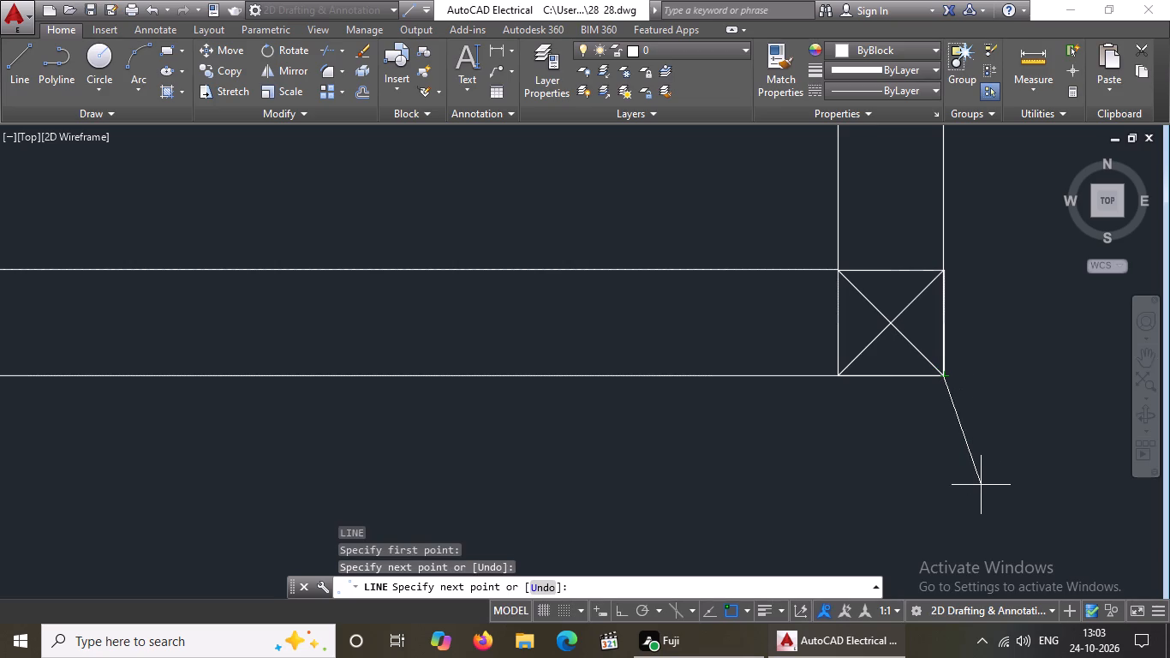
{"action": "key", "text": "Return"}
Draw crossing diagonals in the column square where the lowest right-hand partition meets the central wall.
{"action": "scroll", "coordinate": [970, 469], "scroll_direction": "down", "scroll_amount": 4}
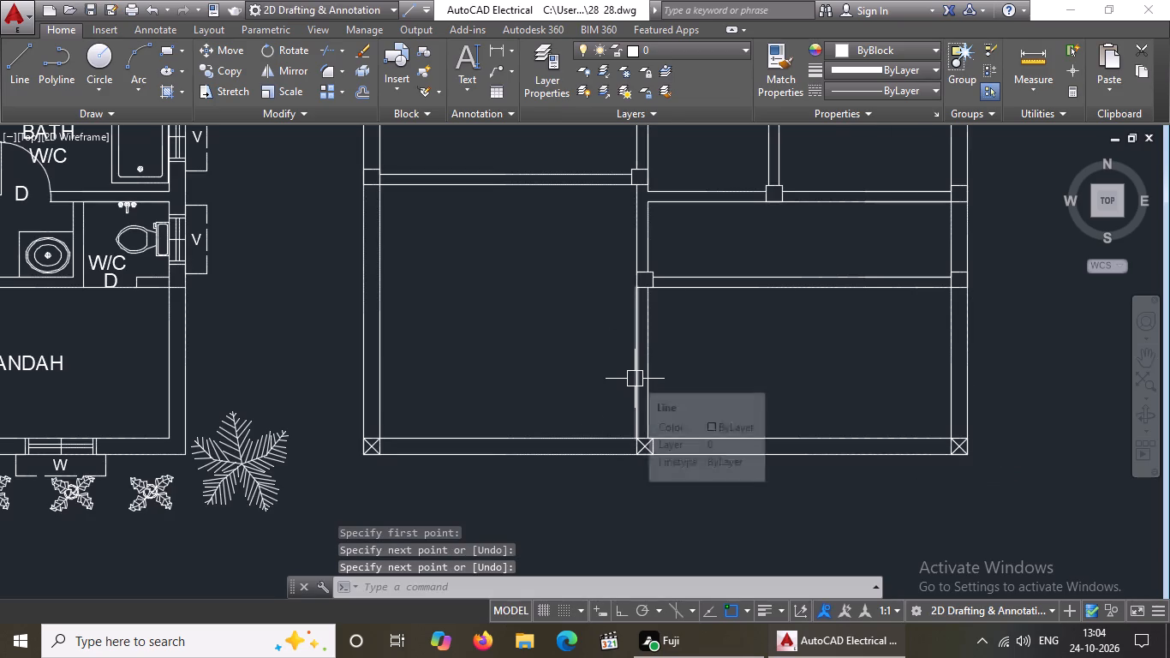
{"action": "key", "text": "l"}
{"action": "key", "text": "Return"}
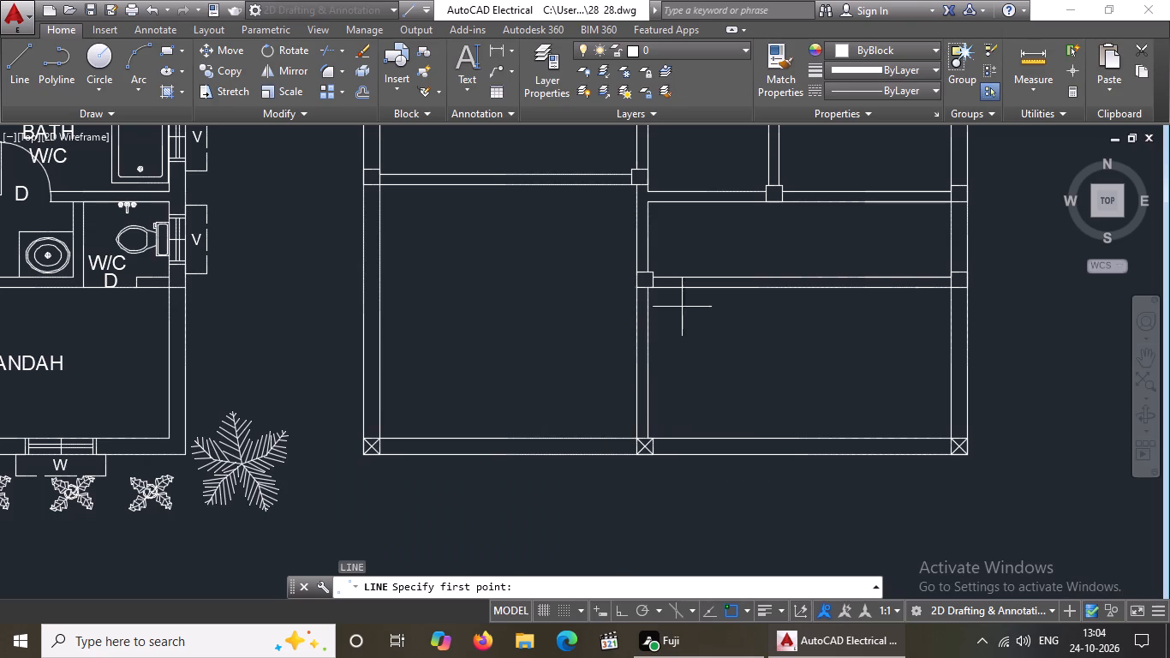
{"action": "scroll", "coordinate": [645, 263], "scroll_direction": "up", "scroll_amount": 3}
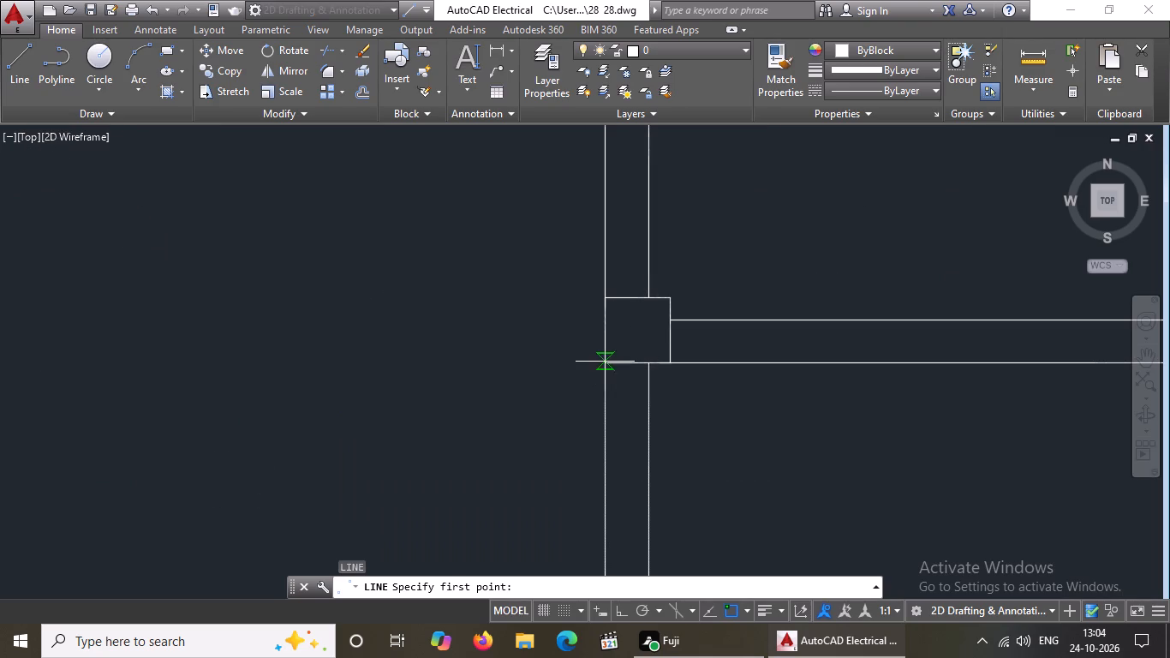
{"action": "left_click", "coordinate": [605, 363]}
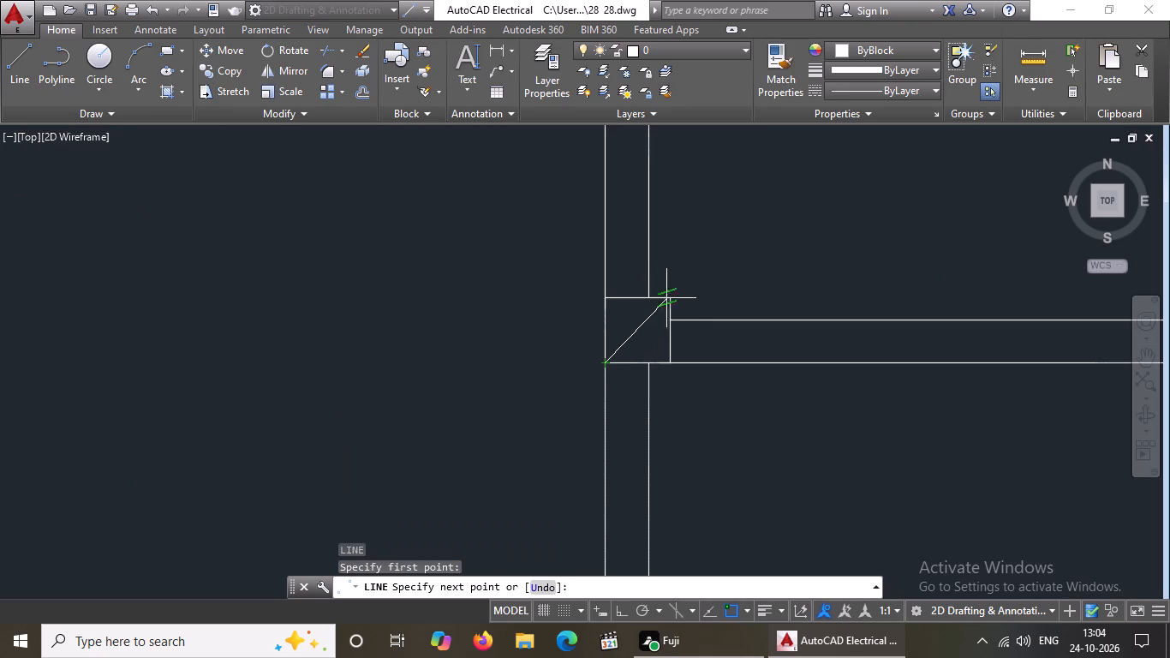
{"action": "left_click_drag", "start_coordinate": [672, 301], "coordinate": [684, 290]}
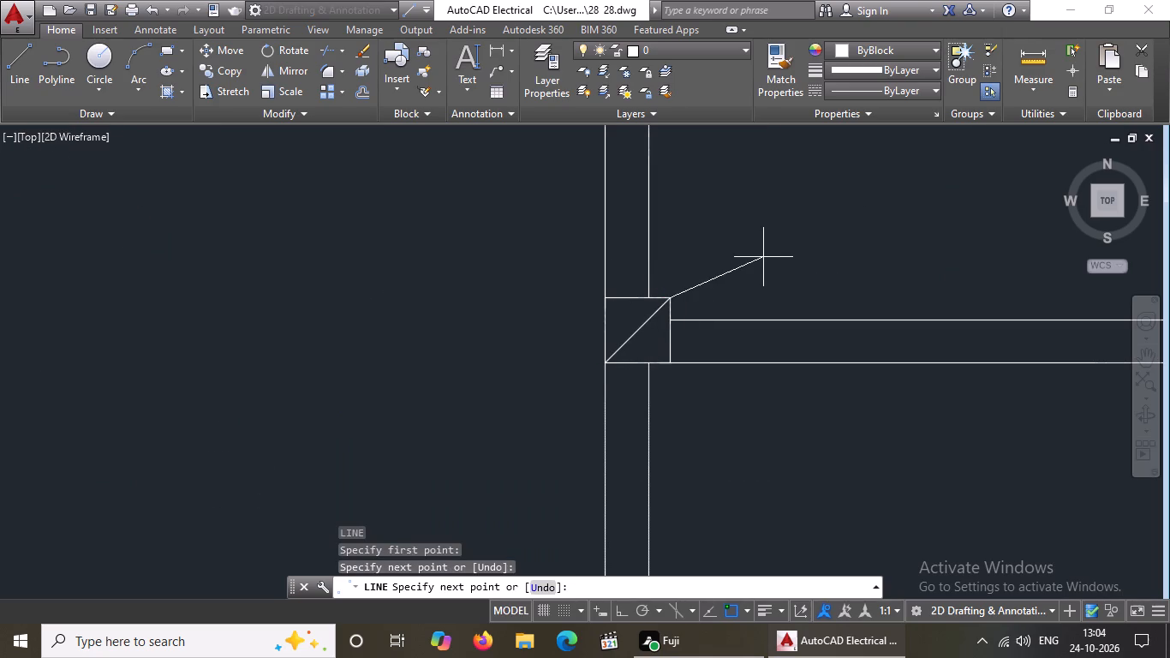
{"action": "key", "text": "Return"}
{"action": "key", "text": "l"}
{"action": "key", "text": "Return"}
{"action": "scroll", "coordinate": [763, 256], "scroll_direction": "up", "scroll_amount": 1}
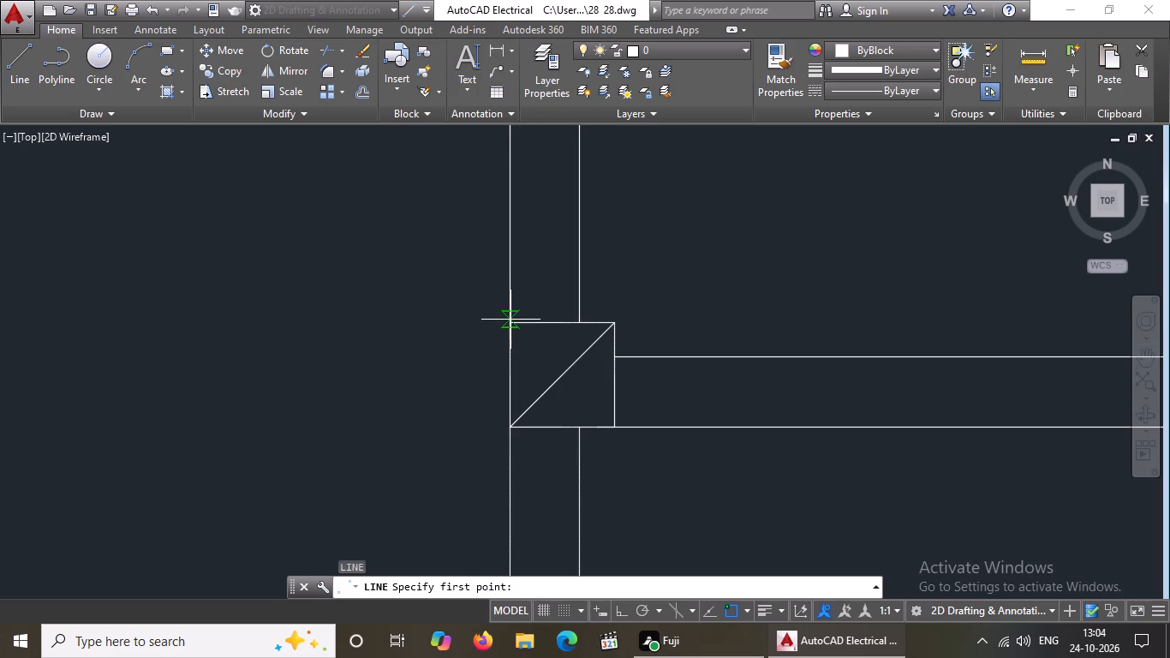
{"action": "left_click", "coordinate": [505, 324]}
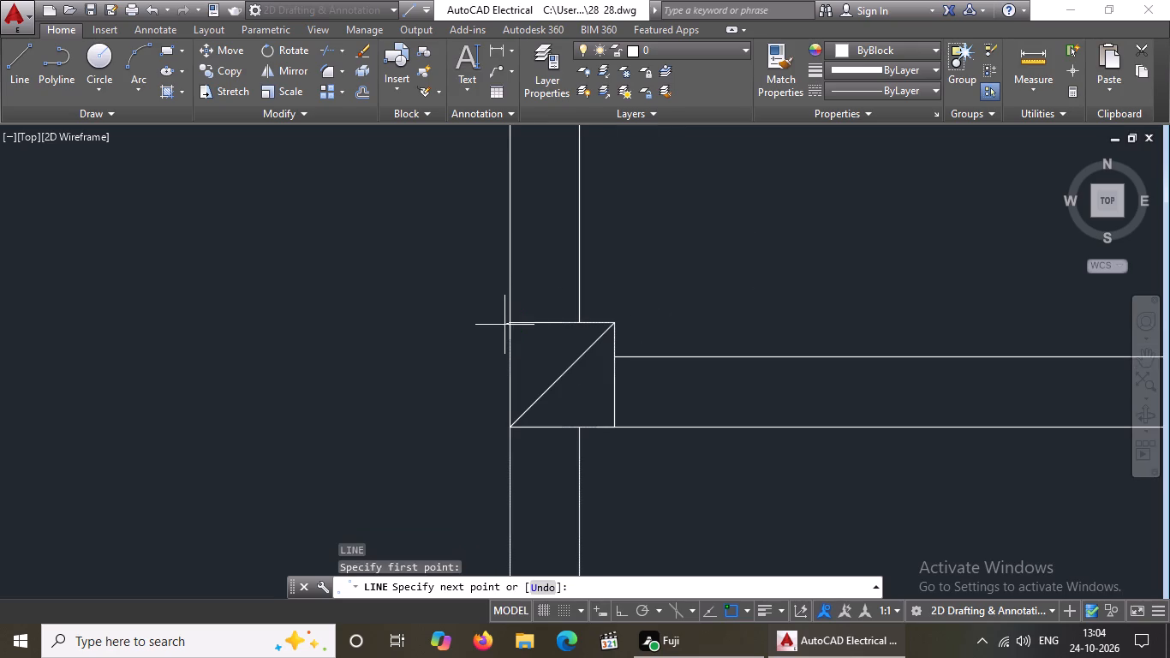
{"action": "left_click", "coordinate": [615, 428]}
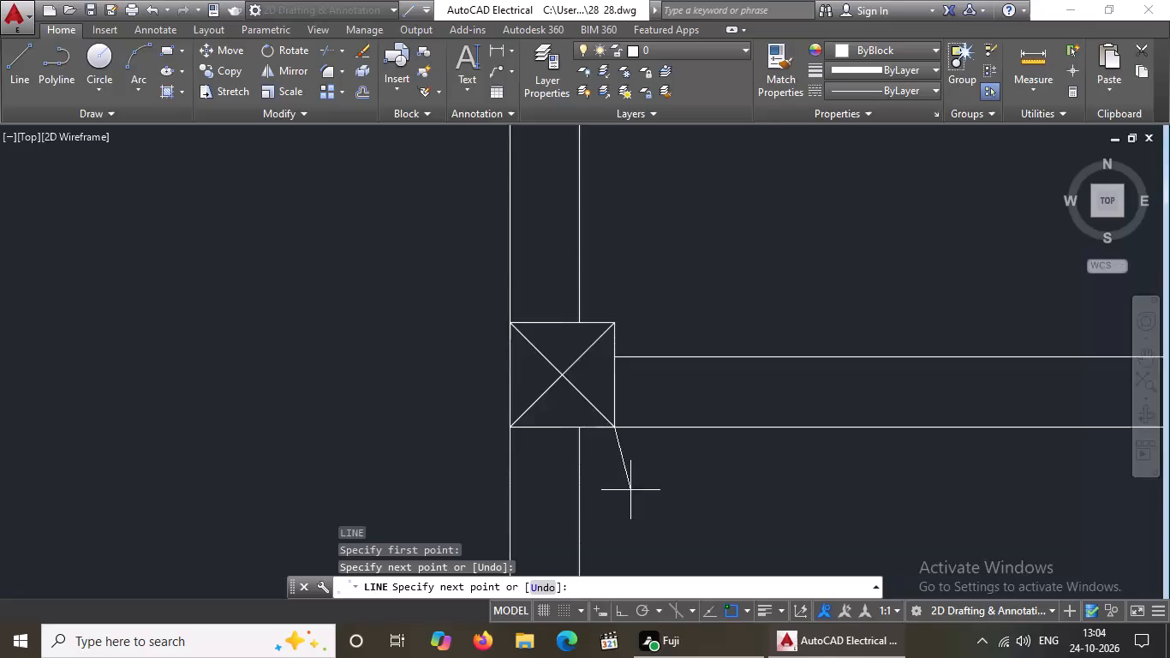
{"action": "scroll", "coordinate": [632, 491], "scroll_direction": "down", "scroll_amount": 3}
{"action": "key", "text": "Return"}
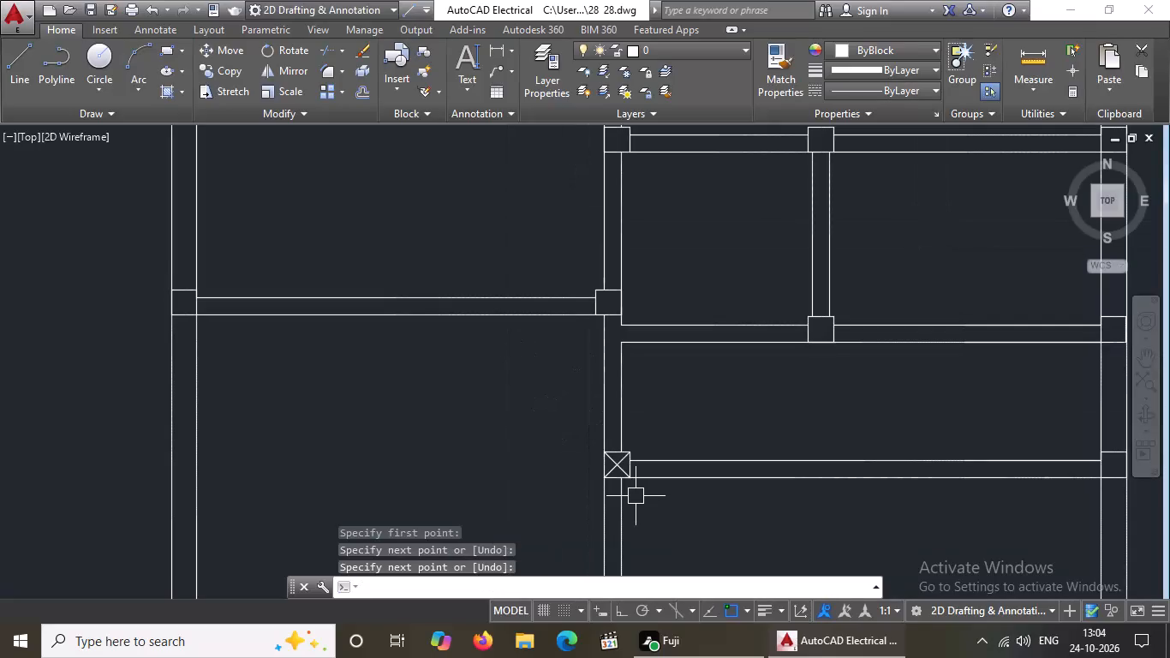
Draw crossing diagonals in the right outer wall's column square at the lowest right-hand partition.
{"action": "scroll", "coordinate": [660, 488], "scroll_direction": "down", "scroll_amount": 3}
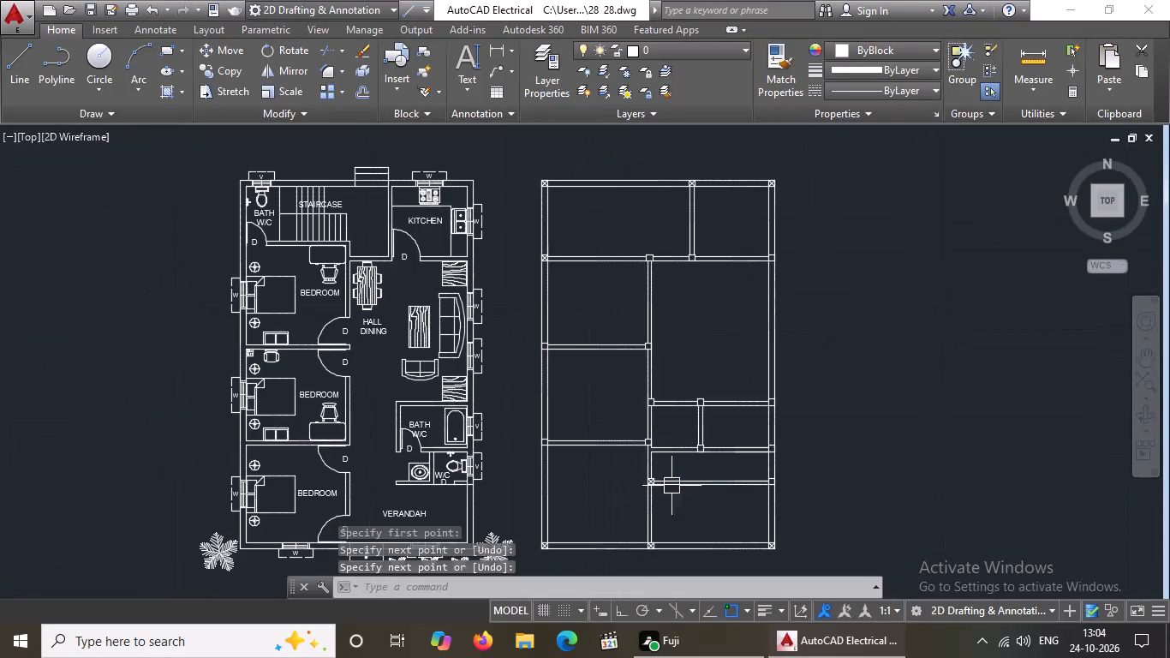
{"action": "scroll", "coordinate": [761, 502], "scroll_direction": "up", "scroll_amount": 2}
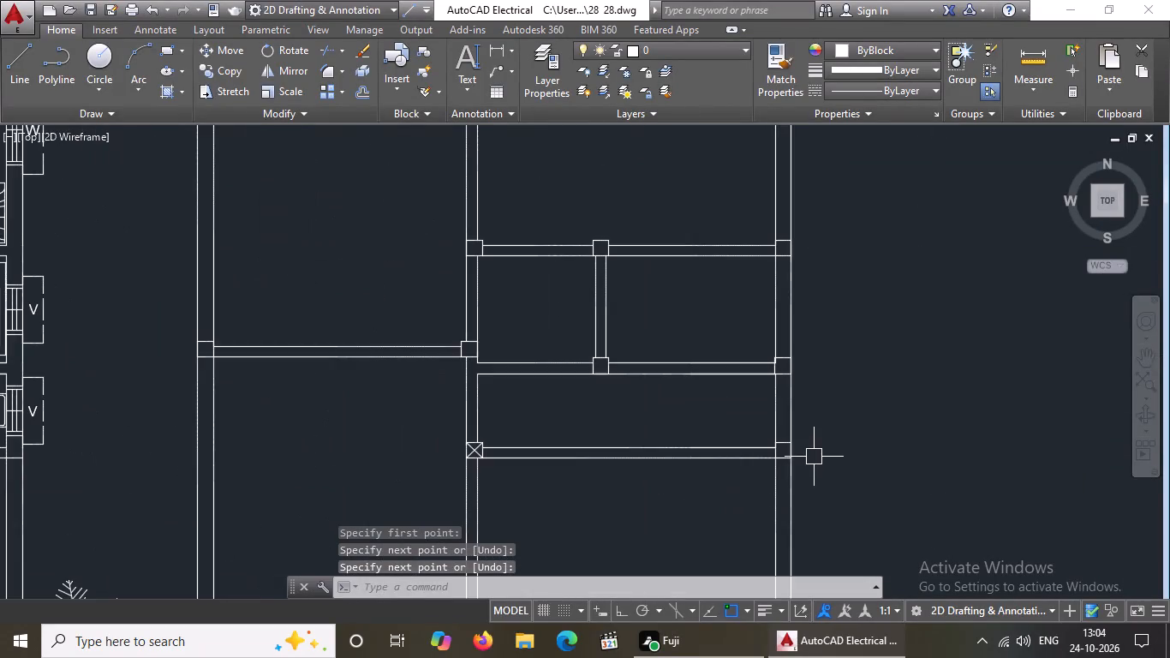
{"action": "scroll", "coordinate": [814, 457], "scroll_direction": "up", "scroll_amount": 3}
{"action": "key", "text": "l"}
{"action": "key", "text": "Return"}
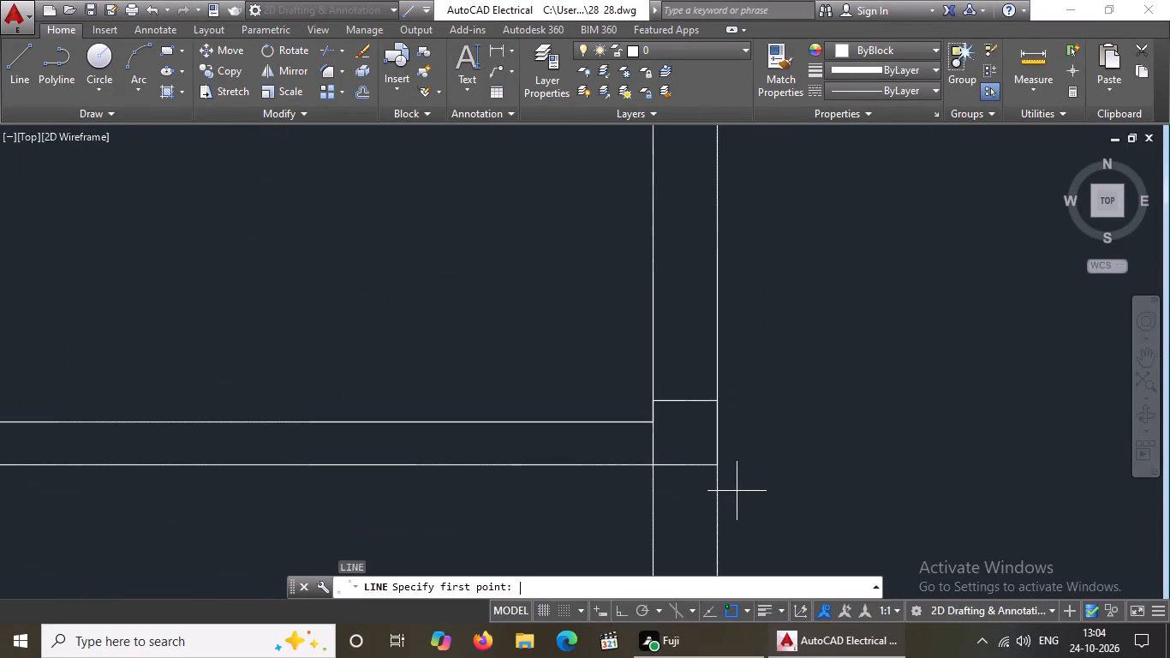
{"action": "left_click", "coordinate": [653, 464]}
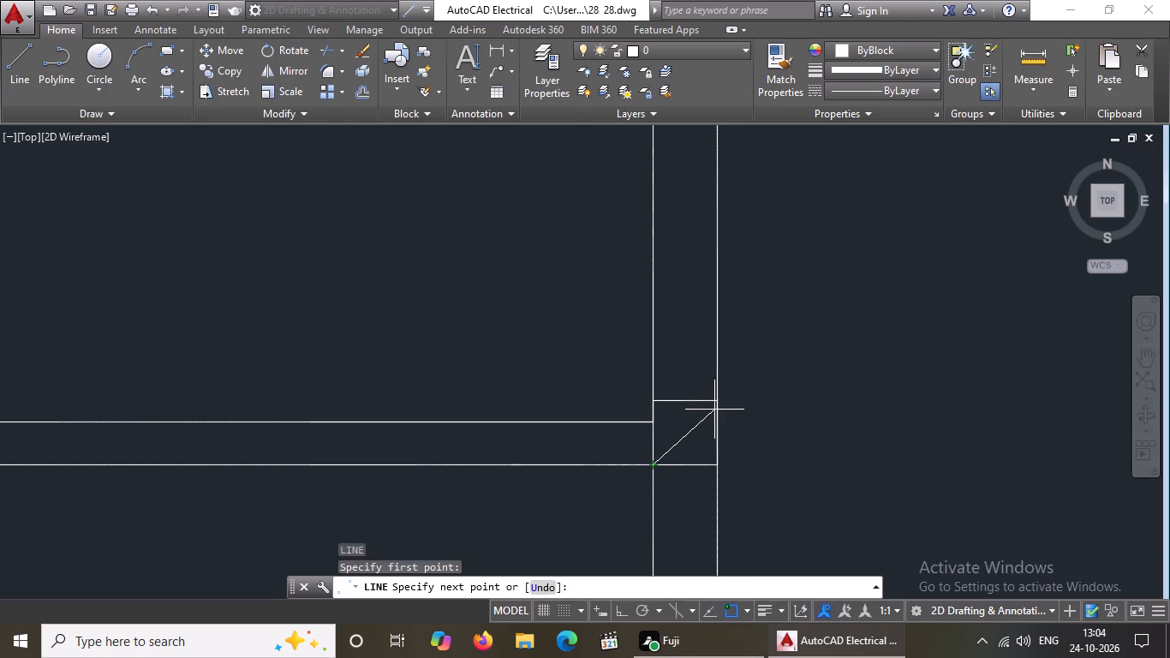
{"action": "scroll", "coordinate": [715, 404], "scroll_direction": "up", "scroll_amount": 2}
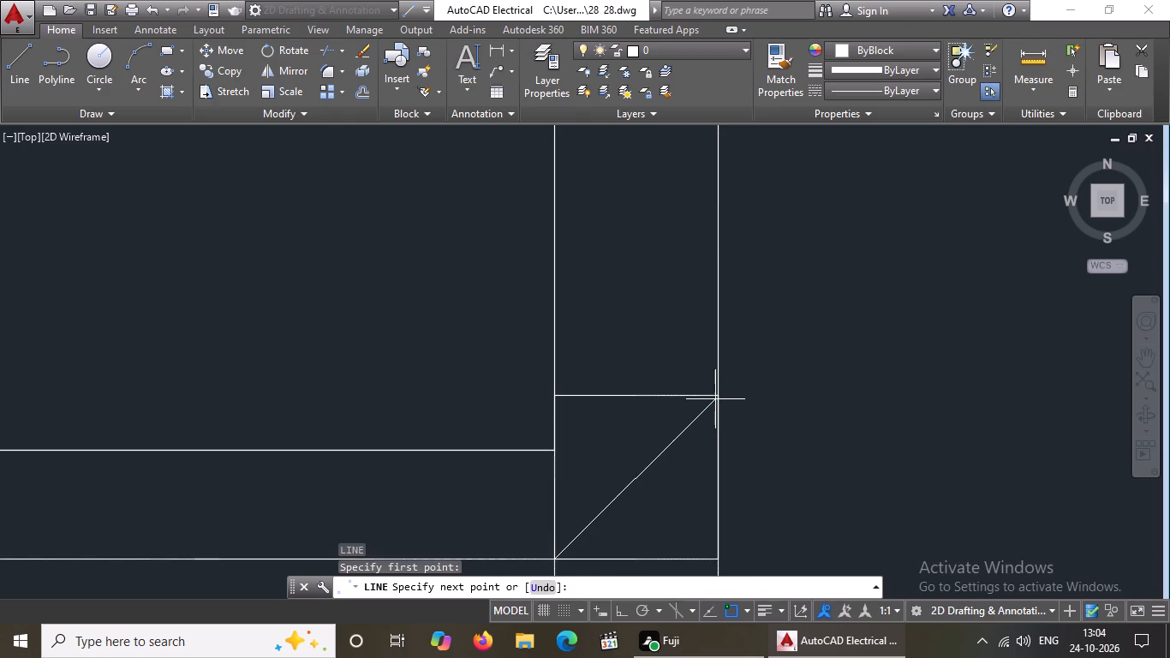
{"action": "left_click_drag", "start_coordinate": [716, 398], "coordinate": [759, 391]}
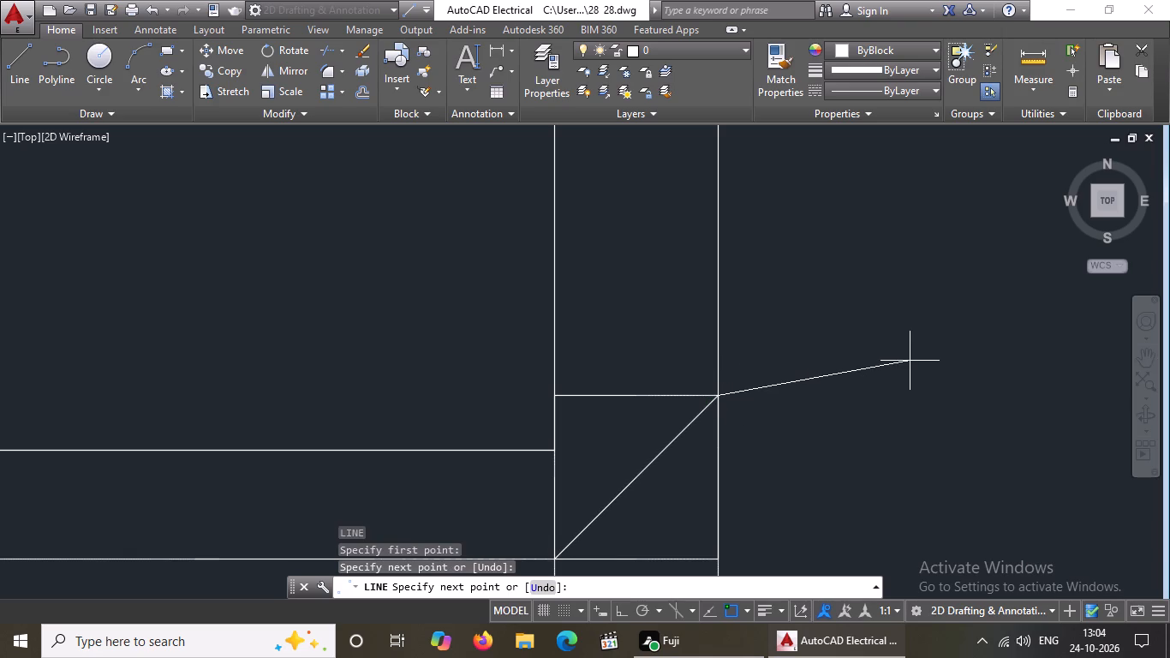
{"action": "key", "text": "Return"}
{"action": "key", "text": "l"}
{"action": "key", "text": "Return"}
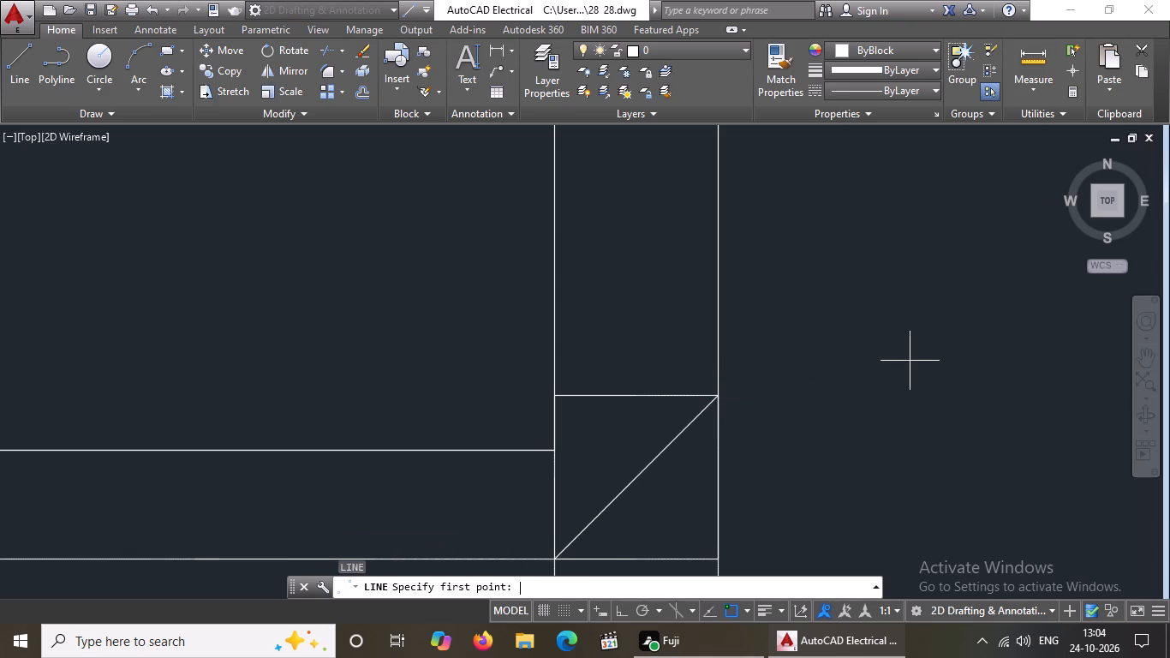
{"action": "left_click", "coordinate": [554, 399]}
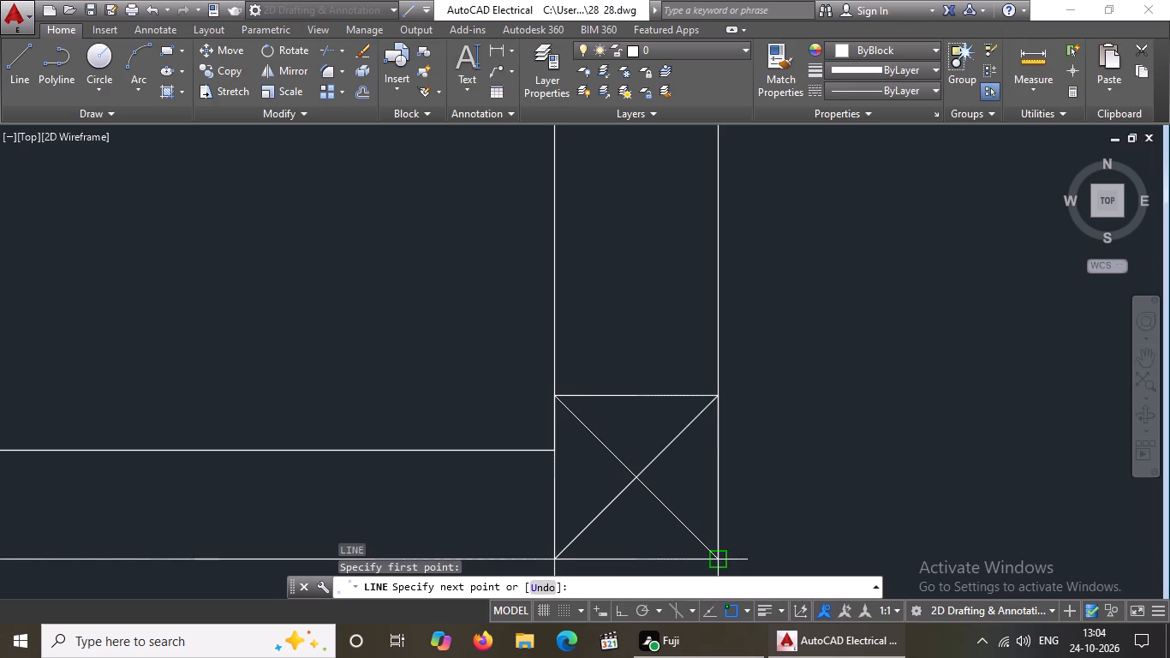
{"action": "left_click", "coordinate": [719, 554]}
{"action": "scroll", "coordinate": [800, 545], "scroll_direction": "down", "scroll_amount": 4}
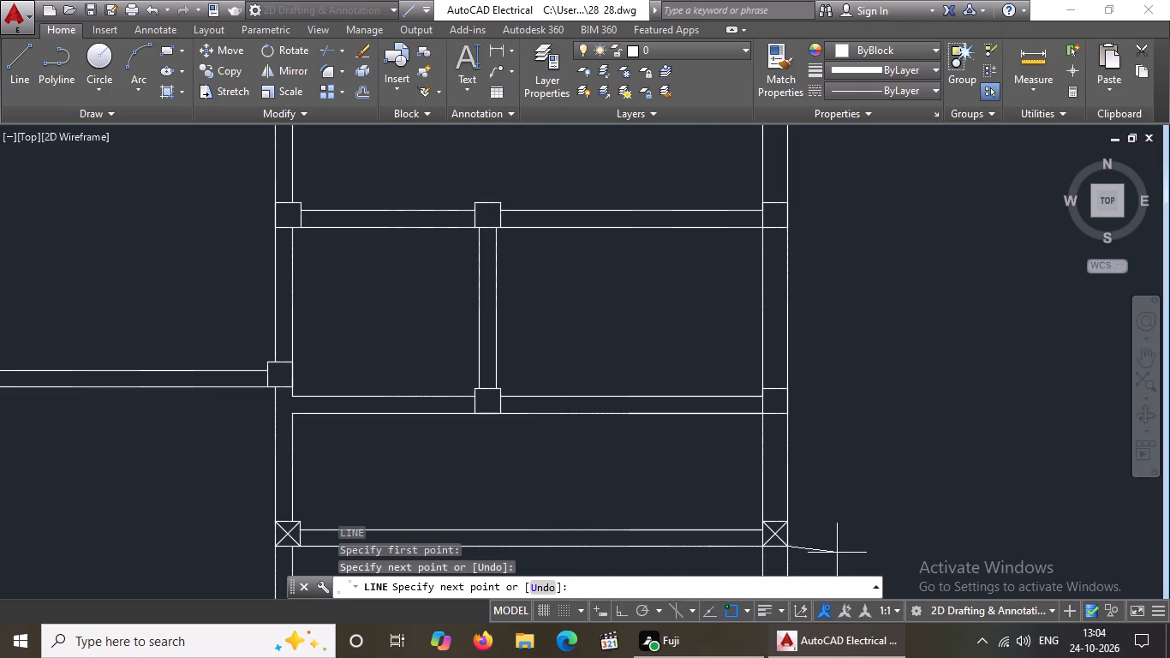
{"action": "key", "text": "Return"}
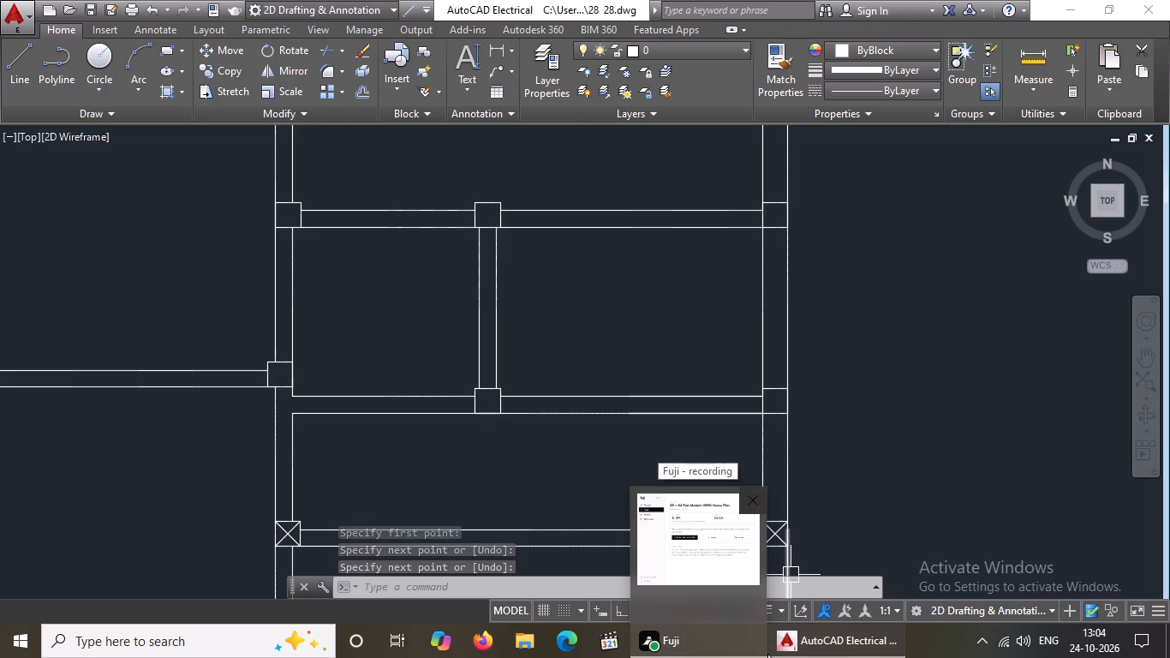
{"action": "scroll", "coordinate": [863, 384], "scroll_direction": "down", "scroll_amount": 3}
{"action": "key", "text": "Escape"}
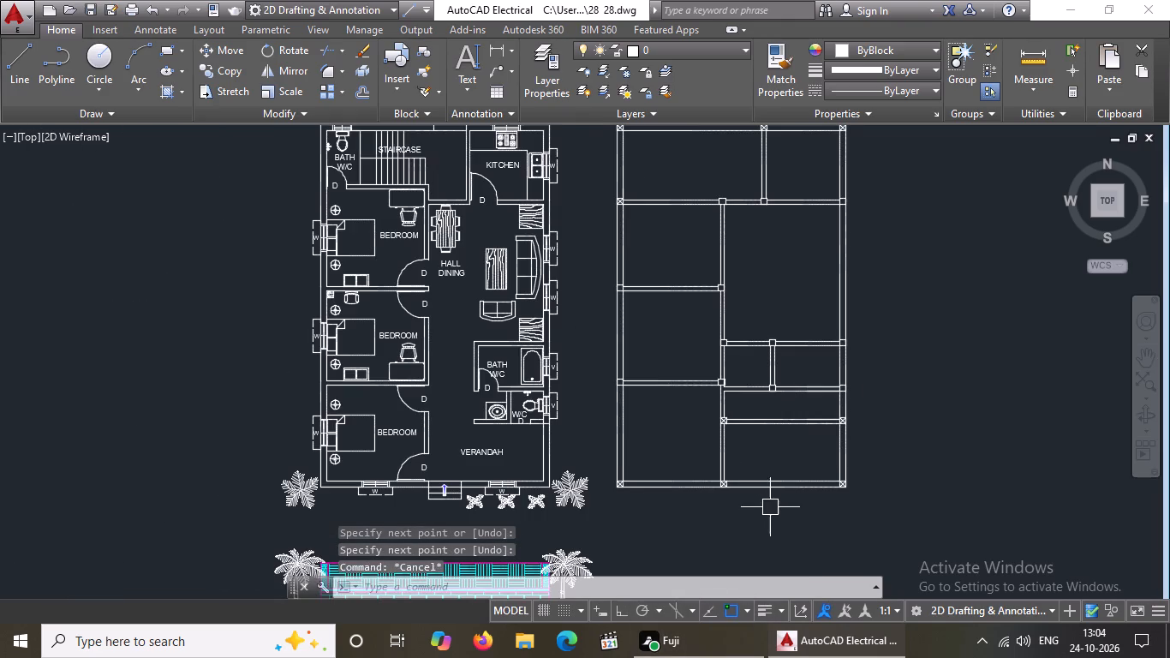
Draw two crossing diagonal lines between opposite corners of the column square at the foot of the short vertical right-hand partition.
{"action": "scroll", "coordinate": [767, 493], "scroll_direction": "up", "scroll_amount": 2}
{"action": "middle_click_drag", "start_coordinate": [743, 429], "coordinate": [719, 549]}
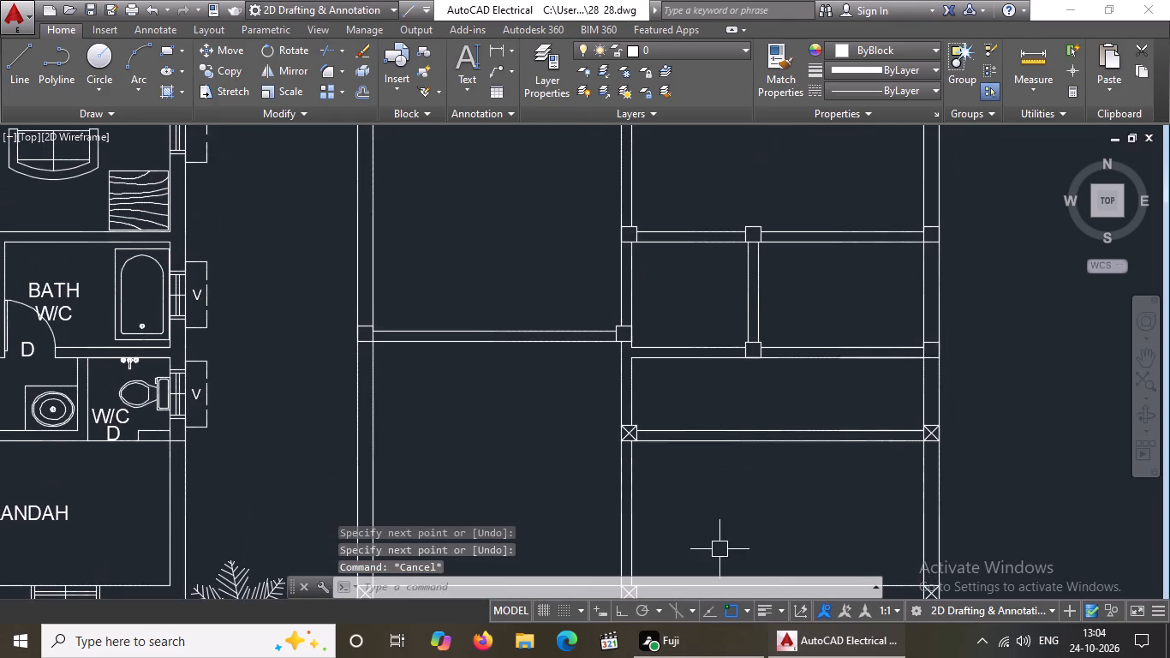
{"action": "scroll", "coordinate": [773, 340], "scroll_direction": "up", "scroll_amount": 2}
{"action": "key", "text": "Escape"}
{"action": "key", "text": "l"}
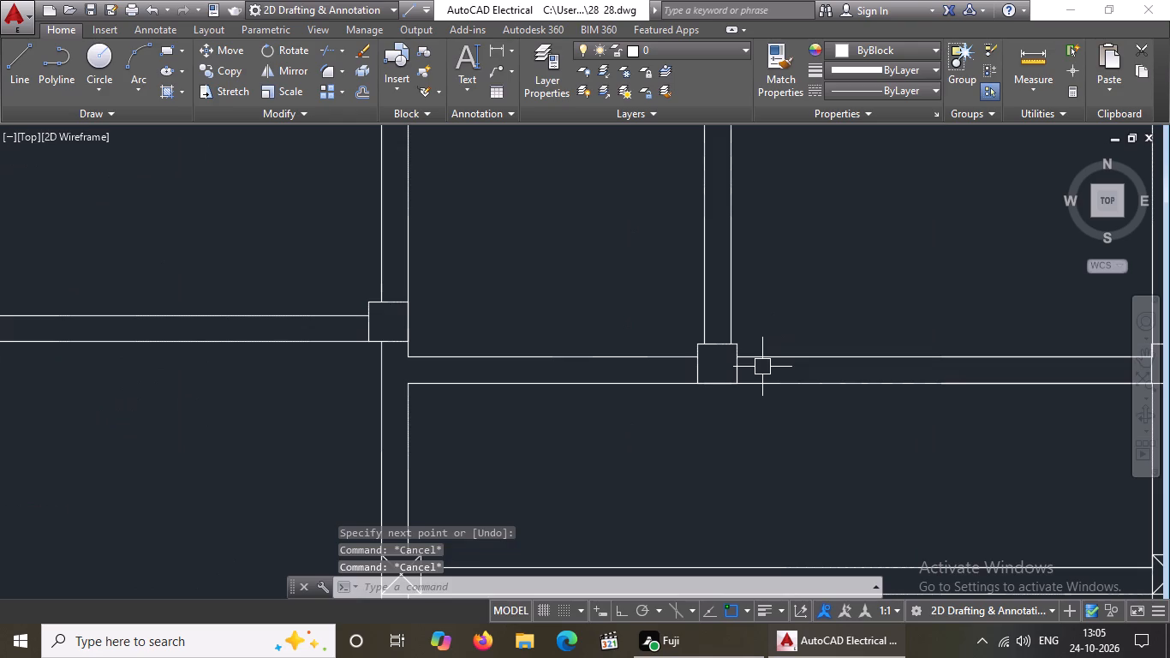
{"action": "key", "text": "Return"}
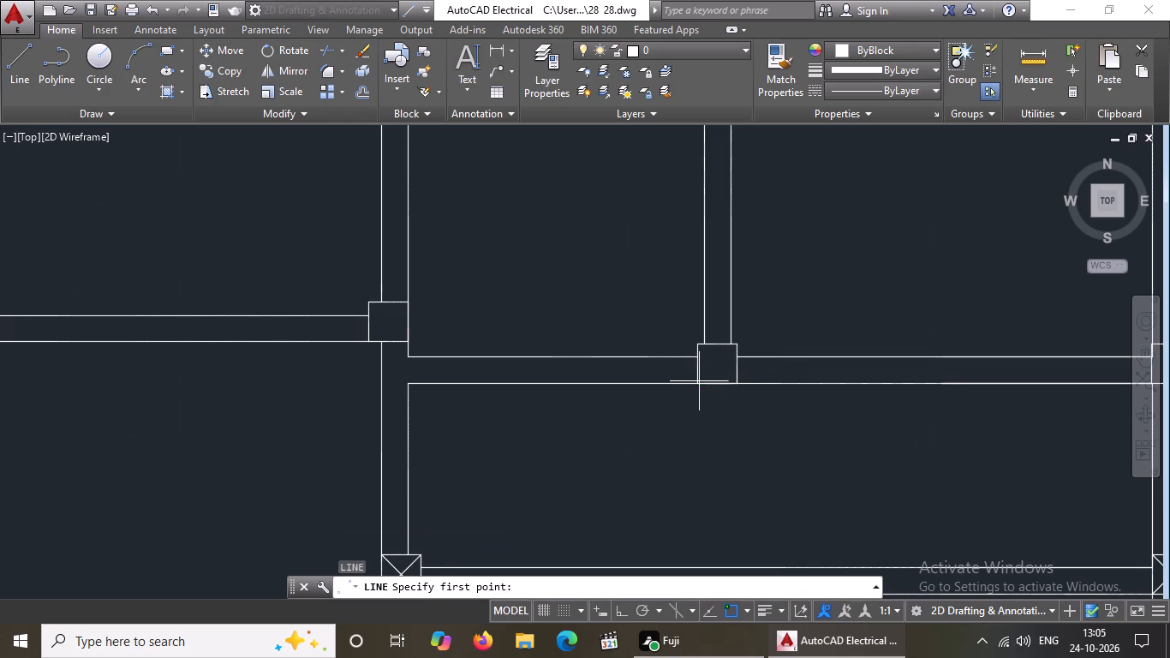
{"action": "scroll", "coordinate": [695, 386], "scroll_direction": "up", "scroll_amount": 2}
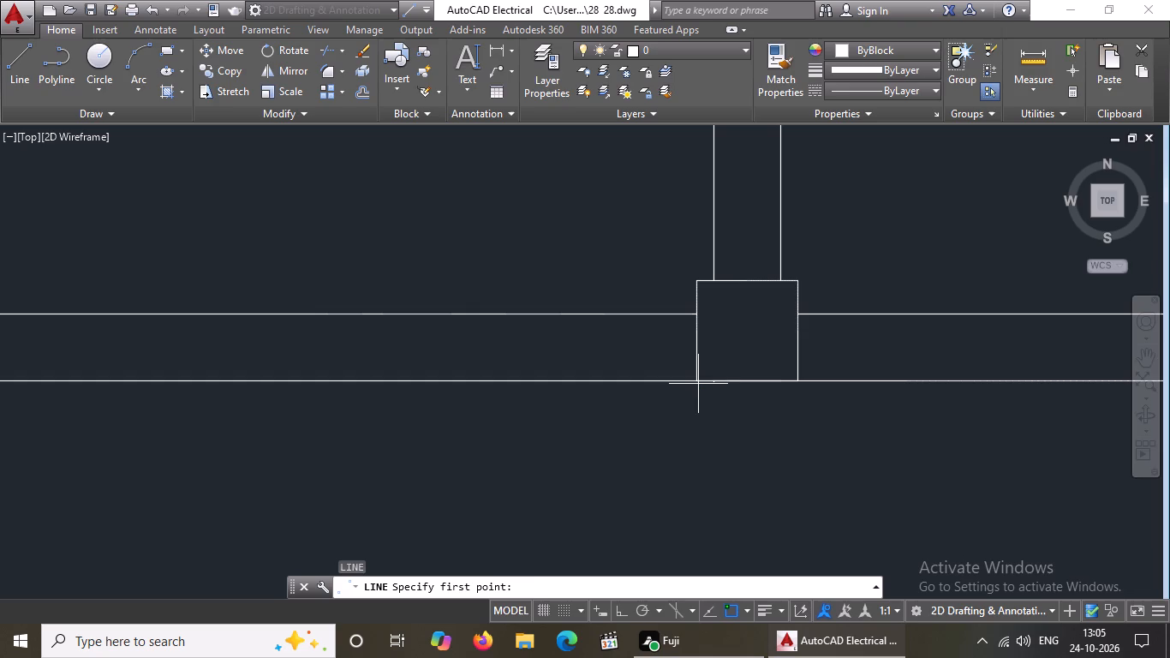
{"action": "left_click_drag", "start_coordinate": [697, 381], "coordinate": [703, 370]}
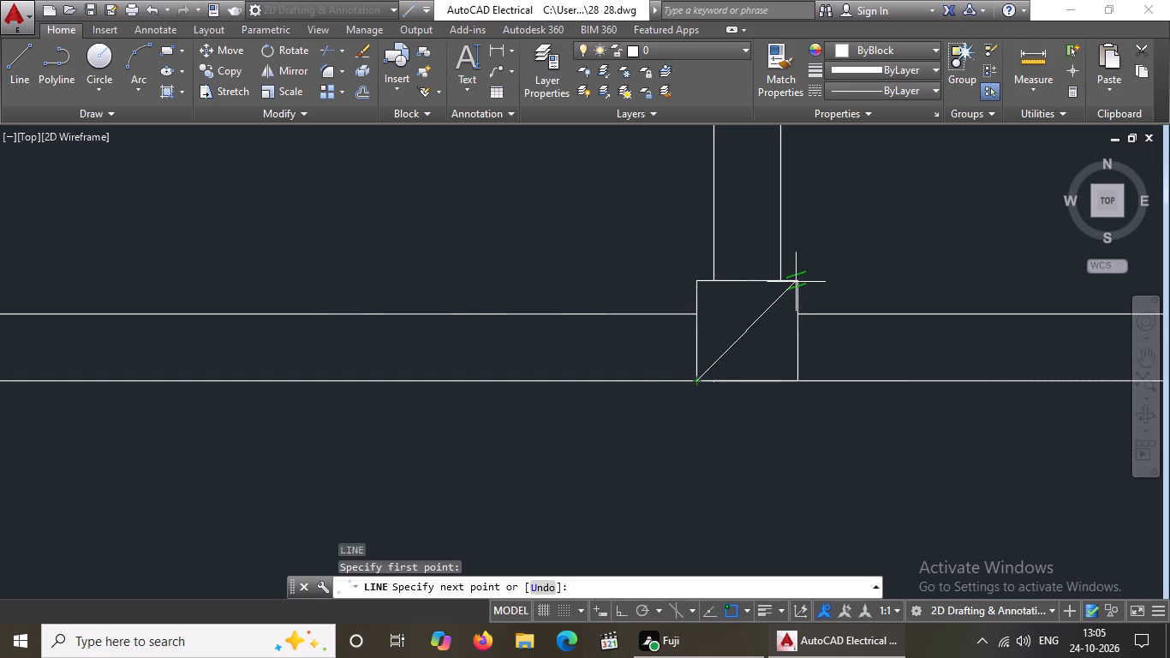
{"action": "scroll", "coordinate": [797, 281], "scroll_direction": "up", "scroll_amount": 2}
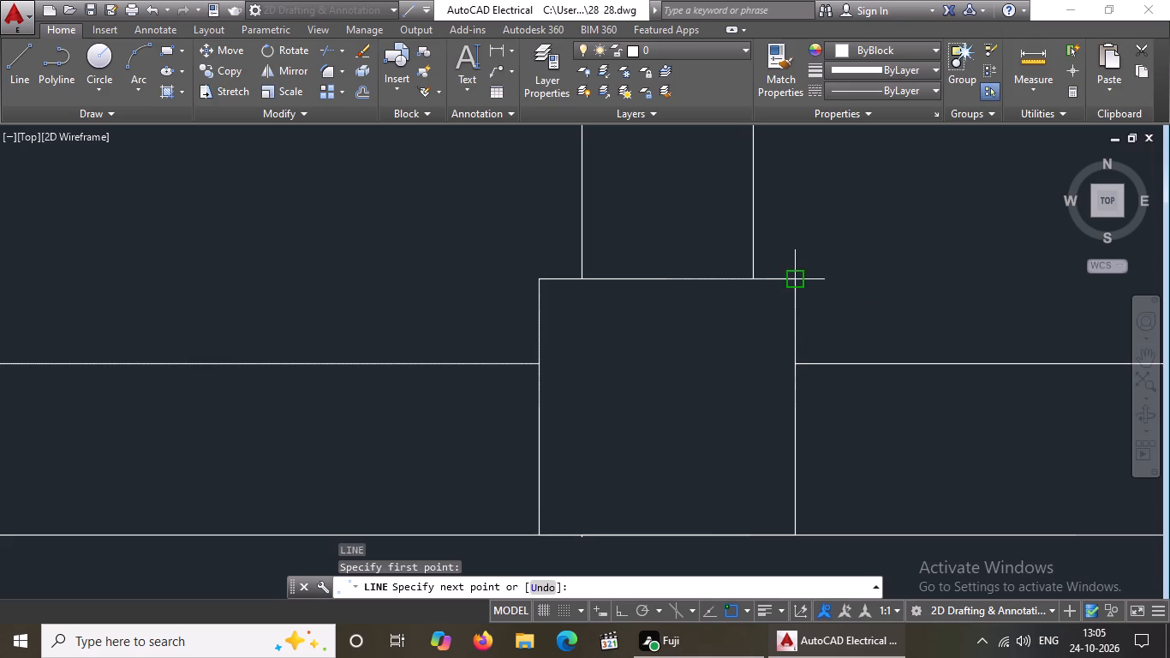
{"action": "left_click", "coordinate": [795, 275]}
{"action": "key", "text": "Return"}
{"action": "key", "text": "l"}
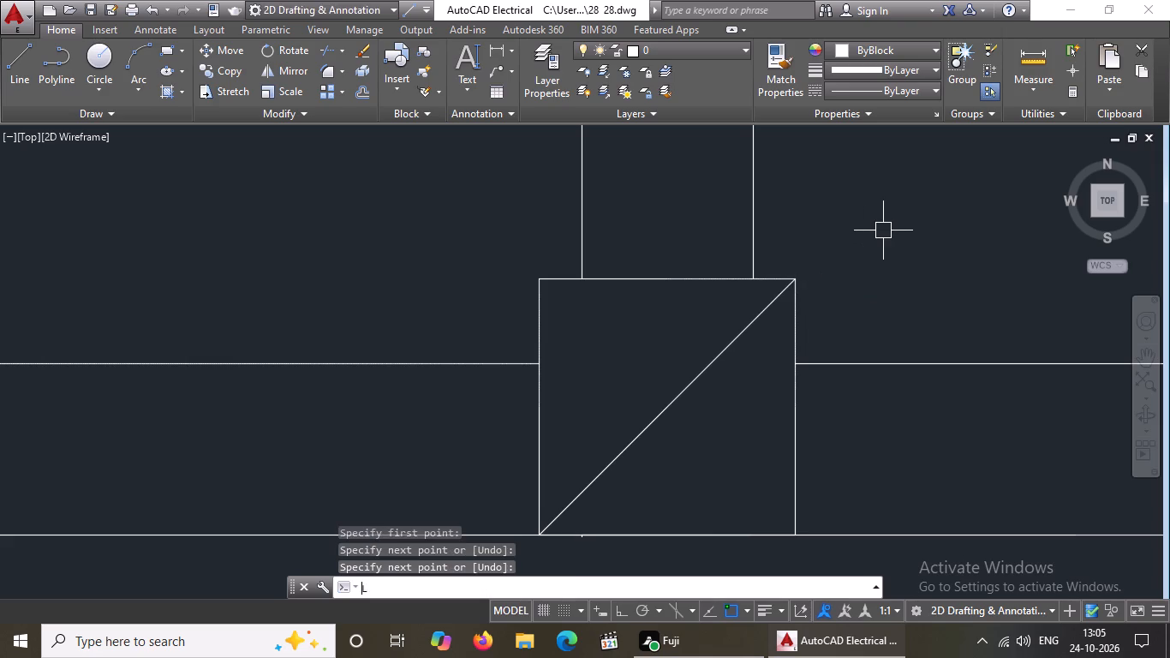
{"action": "key", "text": "Return"}
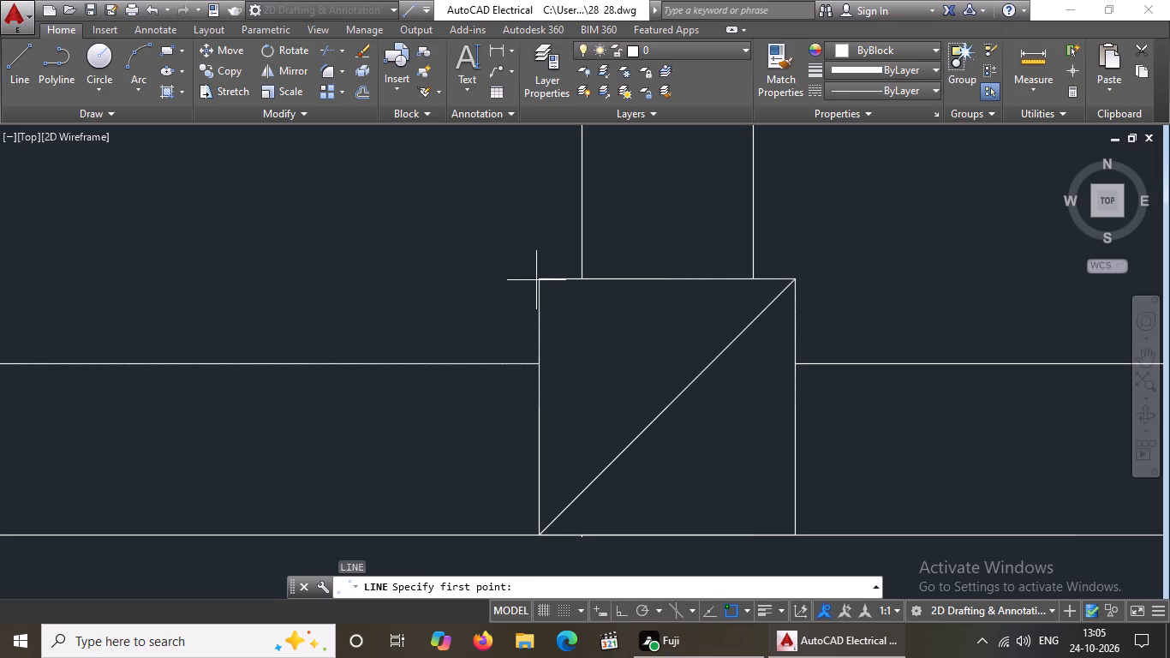
{"action": "left_click", "coordinate": [536, 279]}
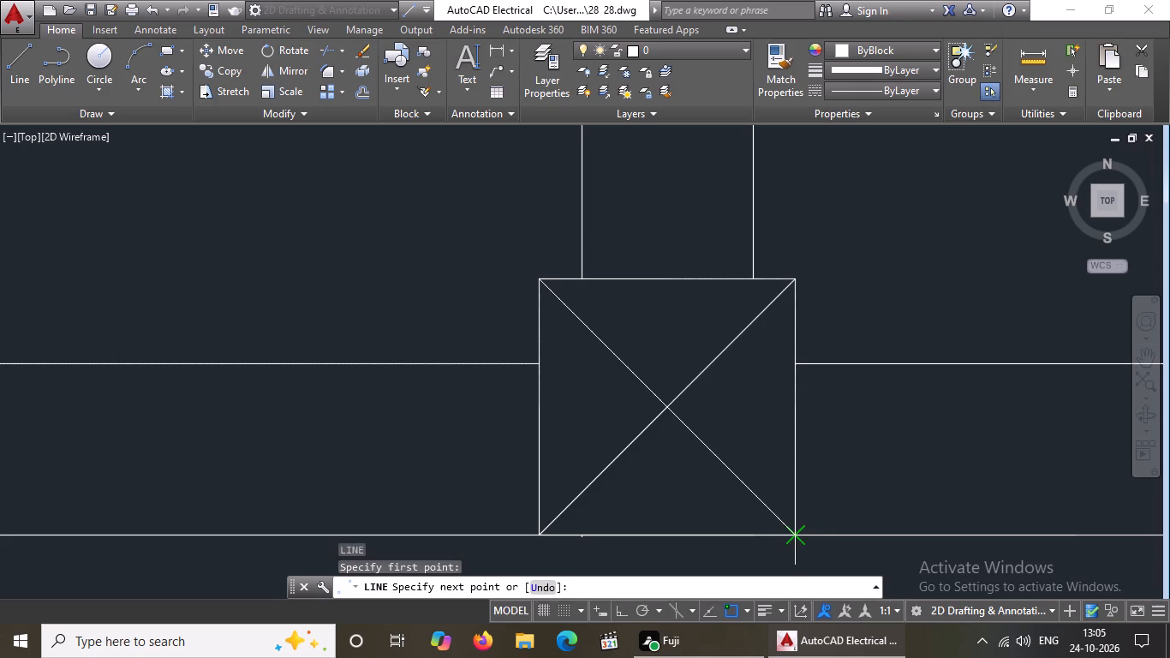
{"action": "left_click", "coordinate": [791, 536]}
{"action": "key", "text": "Return"}
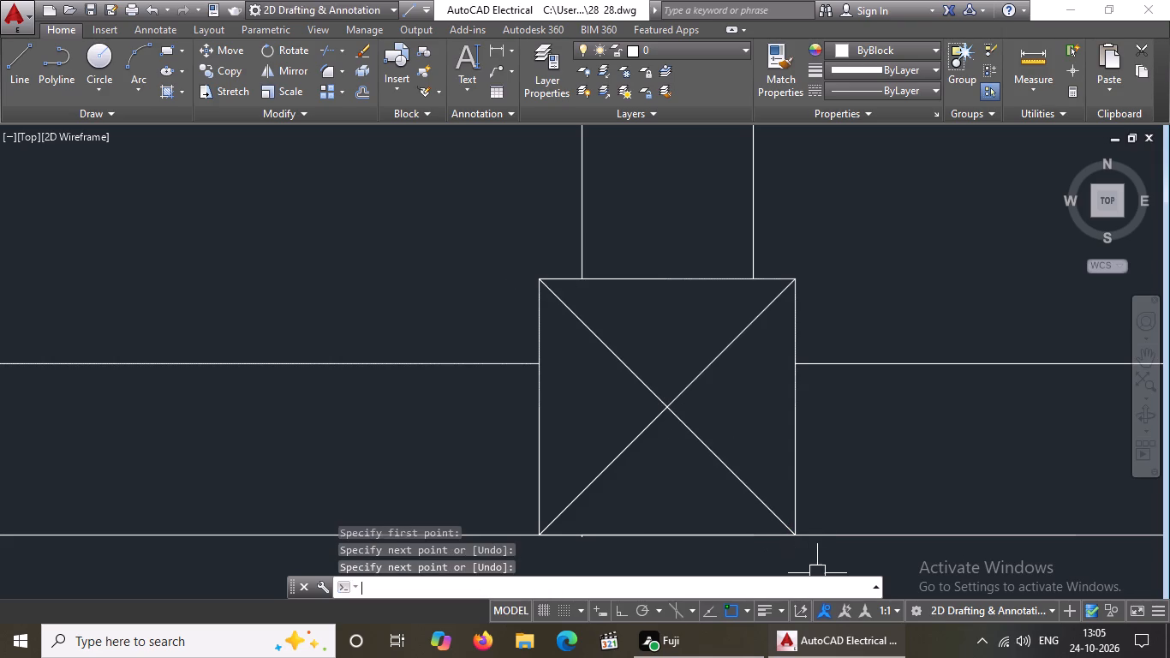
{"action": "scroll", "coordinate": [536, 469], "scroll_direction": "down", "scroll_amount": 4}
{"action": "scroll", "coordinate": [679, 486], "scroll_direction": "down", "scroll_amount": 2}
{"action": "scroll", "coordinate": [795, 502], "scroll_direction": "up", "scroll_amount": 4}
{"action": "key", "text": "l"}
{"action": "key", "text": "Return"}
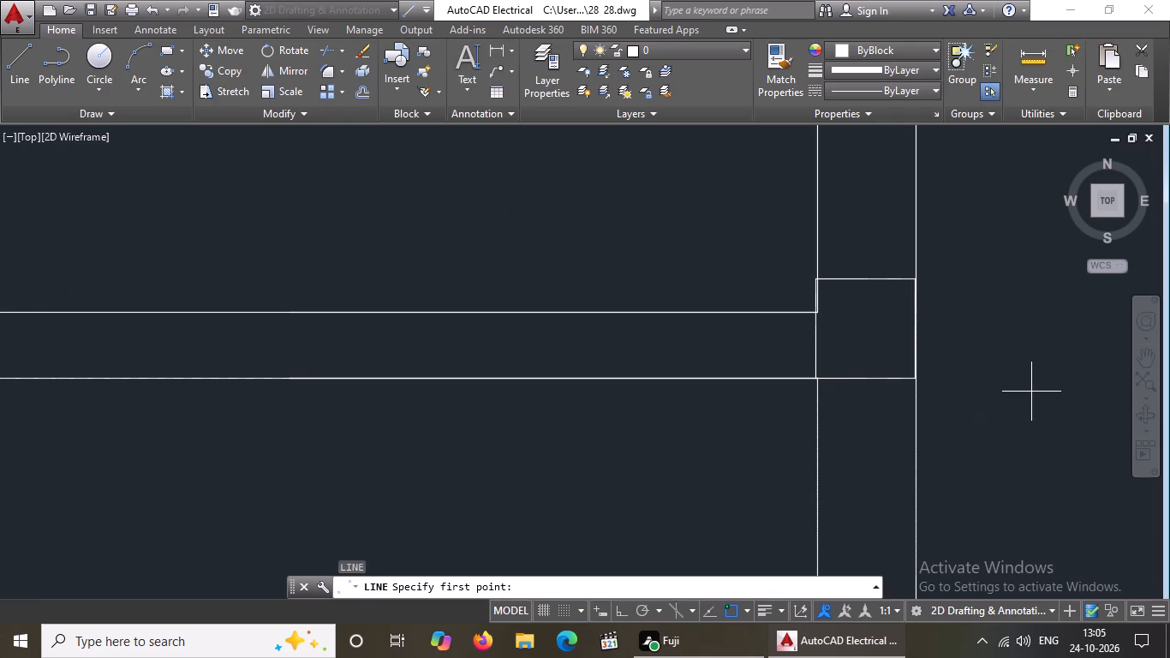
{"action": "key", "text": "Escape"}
Move the right outer wall's column square at the second-lowest right-hand partition so its lower-left corner meets the wall's inner face.
{"action": "left_click_drag", "start_coordinate": [725, 232], "coordinate": [761, 260]}
{"action": "left_click", "coordinate": [1049, 466]}
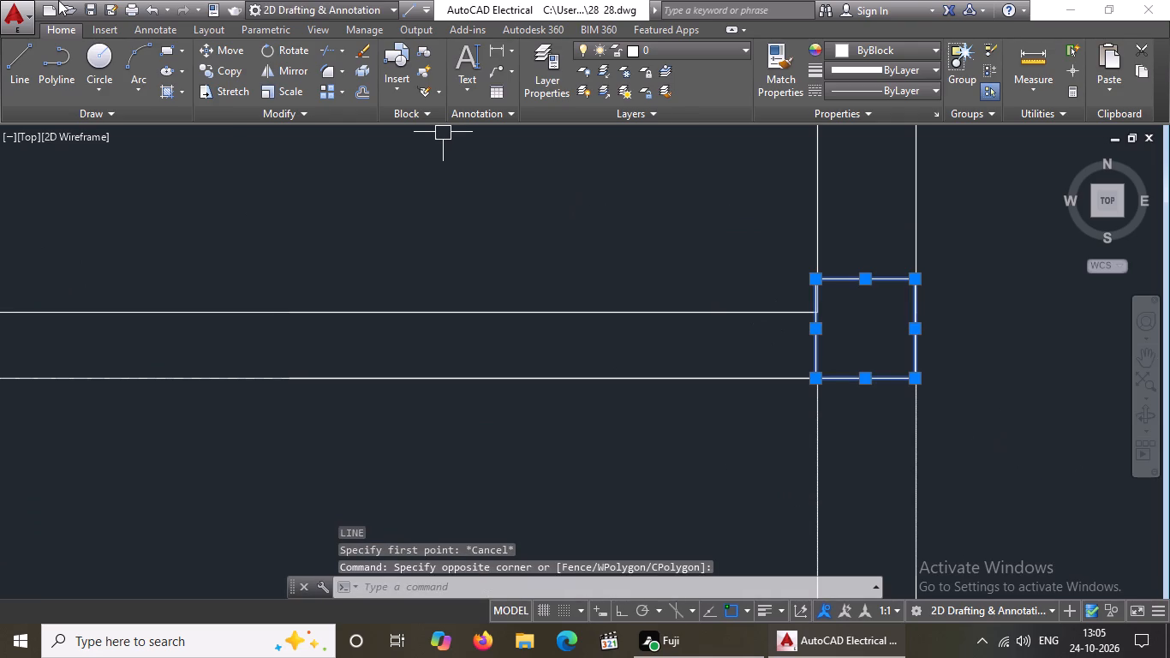
{"action": "left_click", "coordinate": [200, 51]}
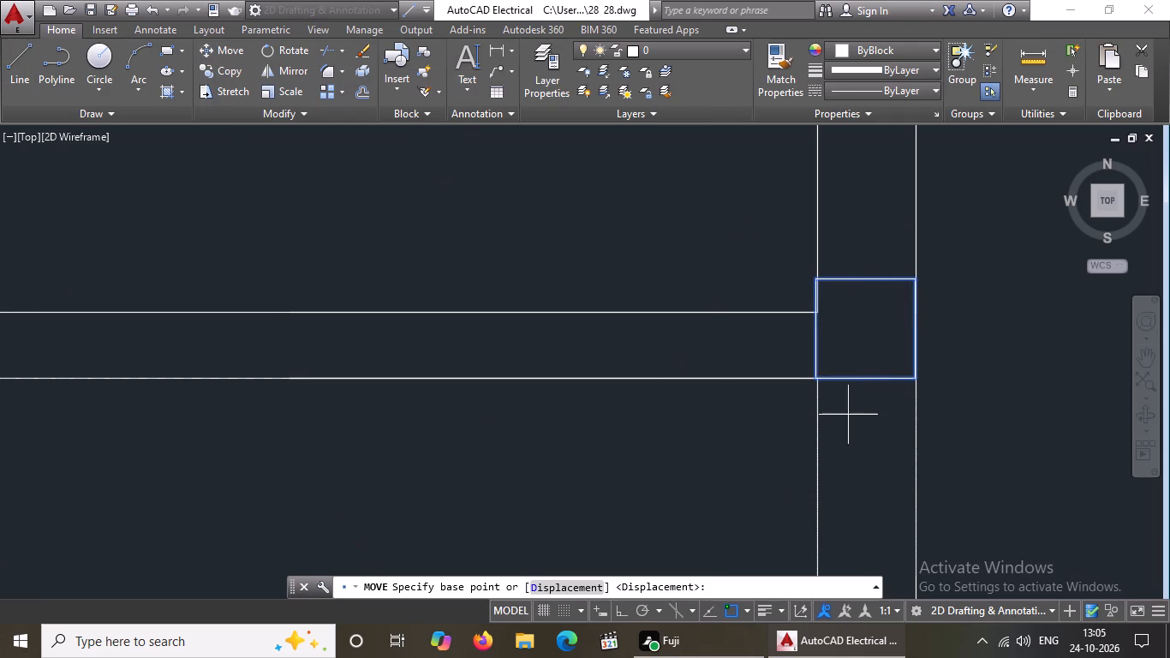
{"action": "scroll", "coordinate": [858, 420], "scroll_direction": "up", "scroll_amount": 2}
{"action": "scroll", "coordinate": [747, 316], "scroll_direction": "up", "scroll_amount": 2}
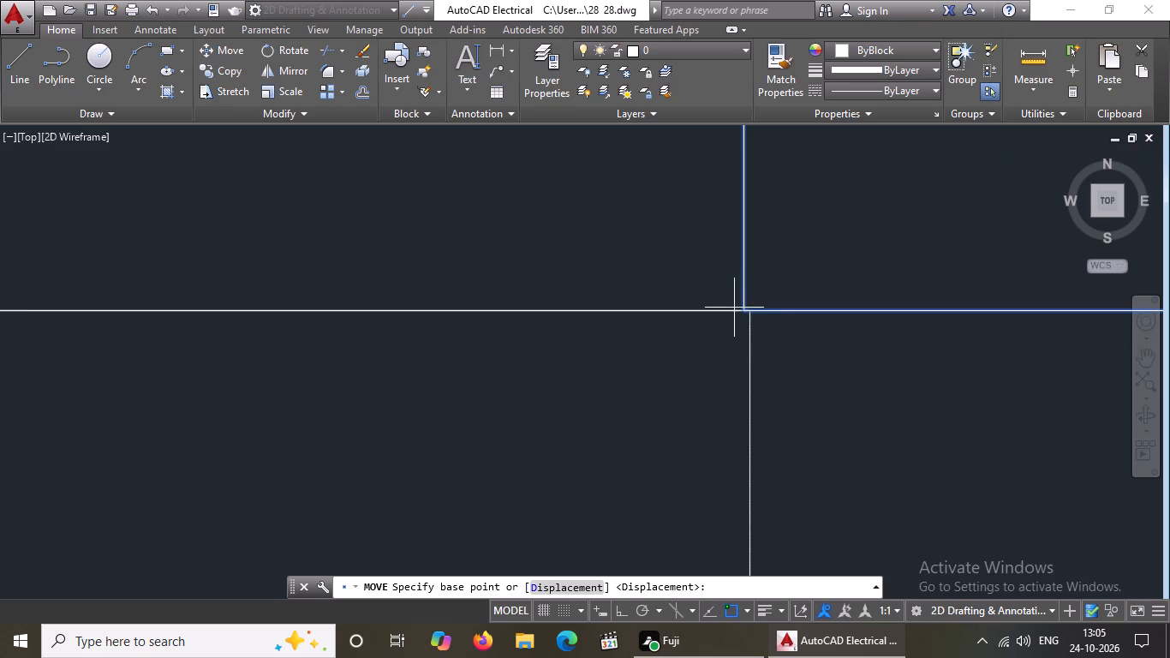
{"action": "left_click", "coordinate": [744, 310]}
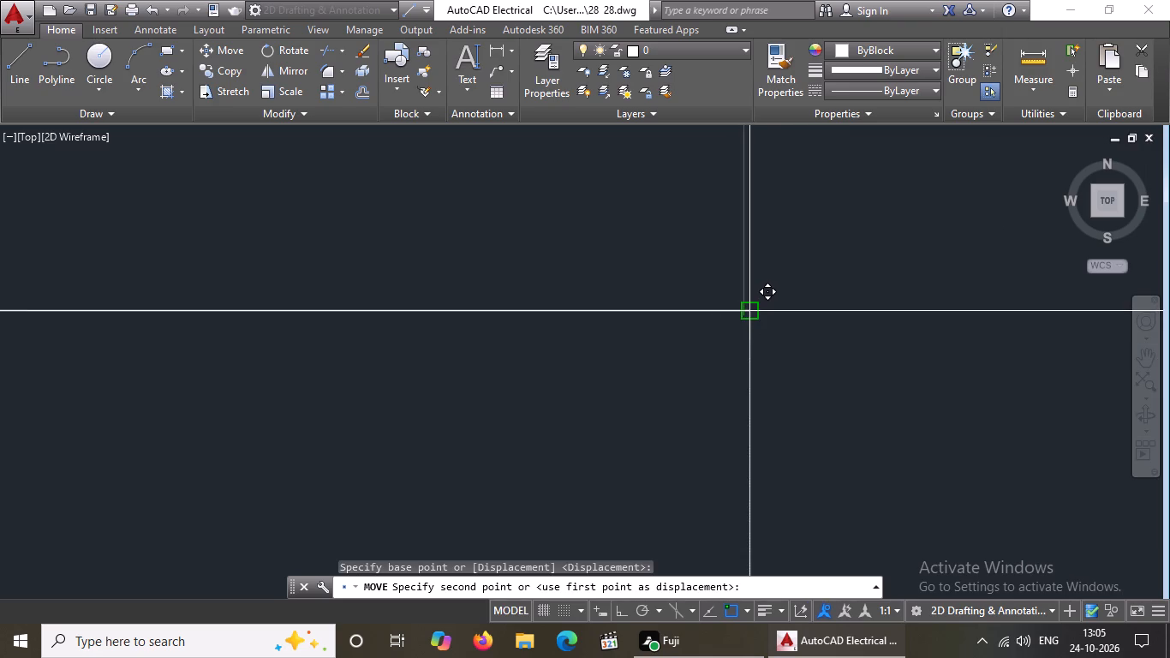
{"action": "left_click_drag", "start_coordinate": [750, 310], "coordinate": [755, 321]}
{"action": "scroll", "coordinate": [767, 341], "scroll_direction": "down", "scroll_amount": 4}
{"action": "key", "text": "Escape"}
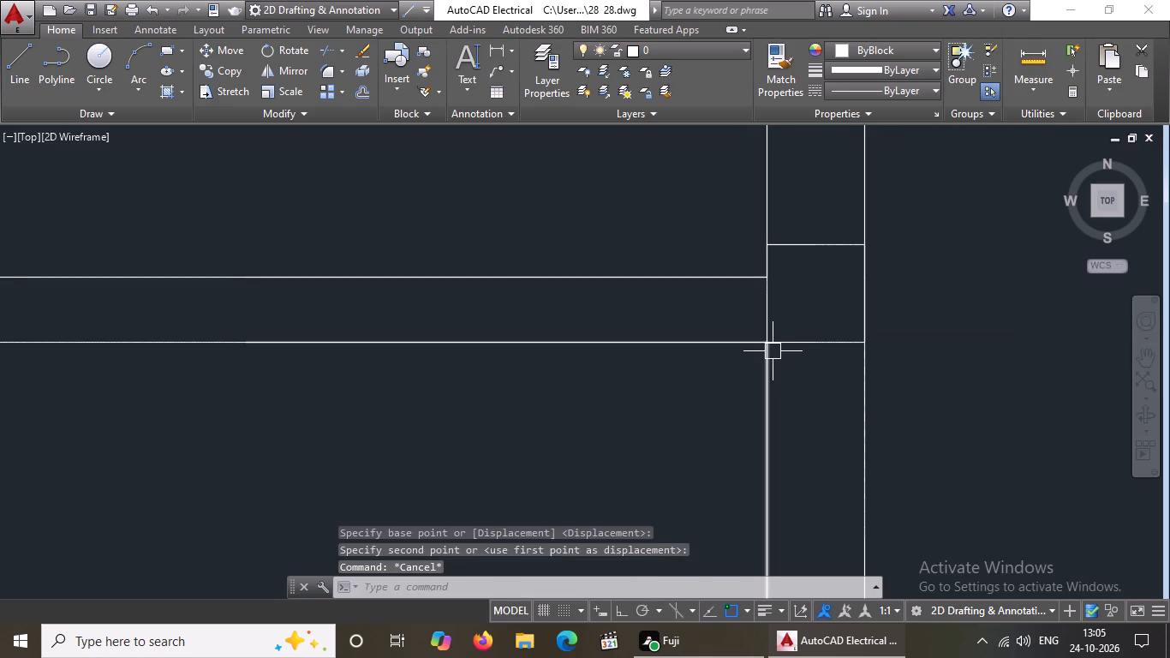
Draw crossing diagonals in the right outer wall's column square at the second-lowest right-hand partition.
{"action": "scroll", "coordinate": [773, 351], "scroll_direction": "down", "scroll_amount": 7}
{"action": "scroll", "coordinate": [766, 388], "scroll_direction": "up", "scroll_amount": 2}
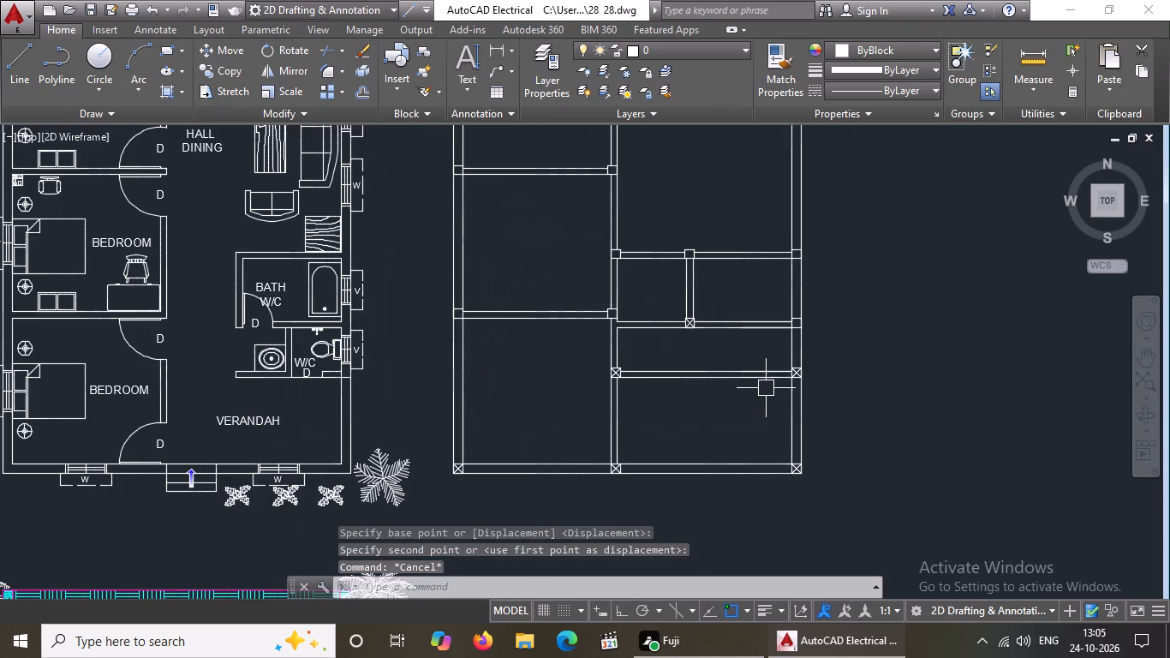
{"action": "scroll", "coordinate": [770, 314], "scroll_direction": "up", "scroll_amount": 3}
{"action": "key", "text": "Escape"}
{"action": "key", "text": "l"}
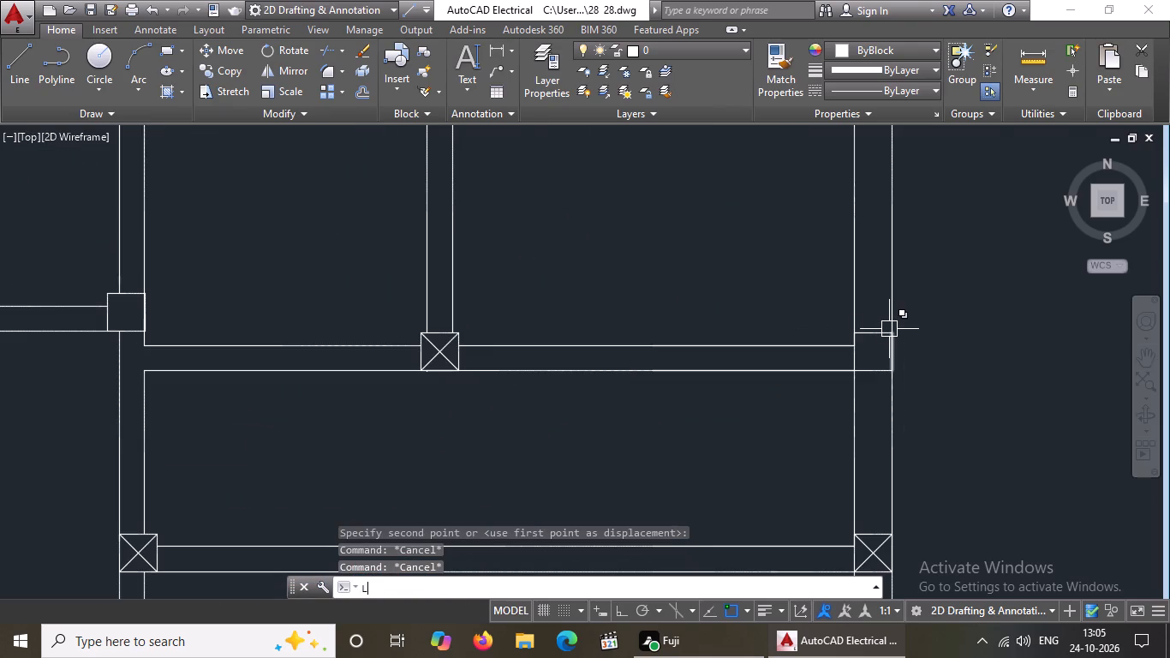
{"action": "key", "text": "Return"}
{"action": "left_click", "coordinate": [856, 332]}
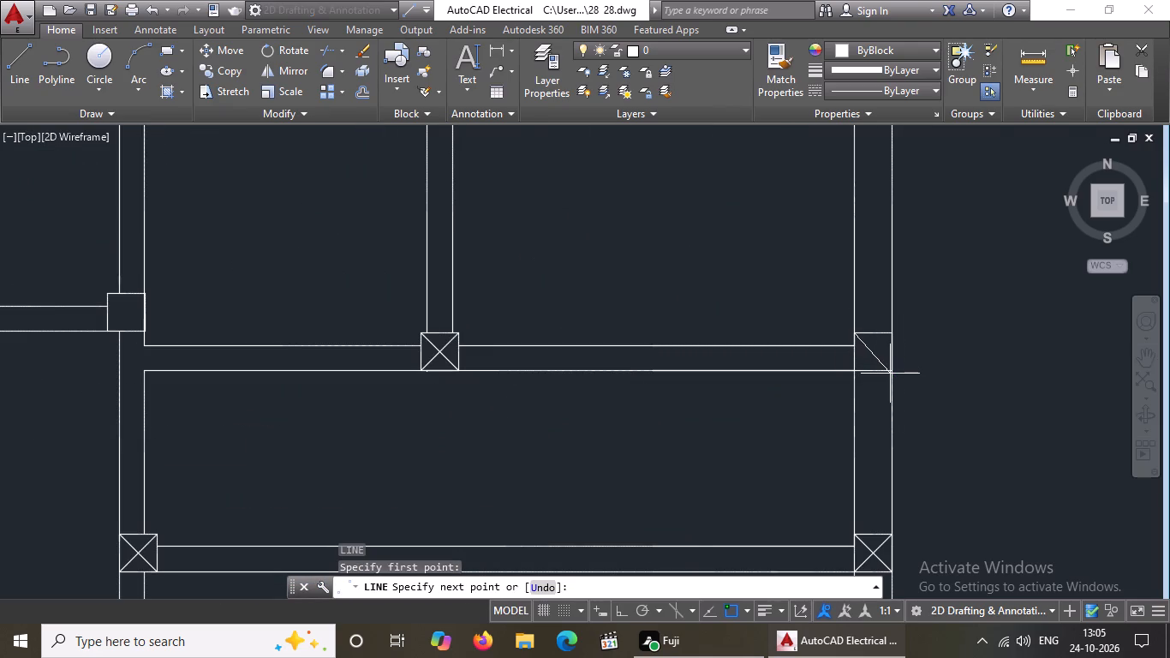
{"action": "scroll", "coordinate": [898, 372], "scroll_direction": "up", "scroll_amount": 3}
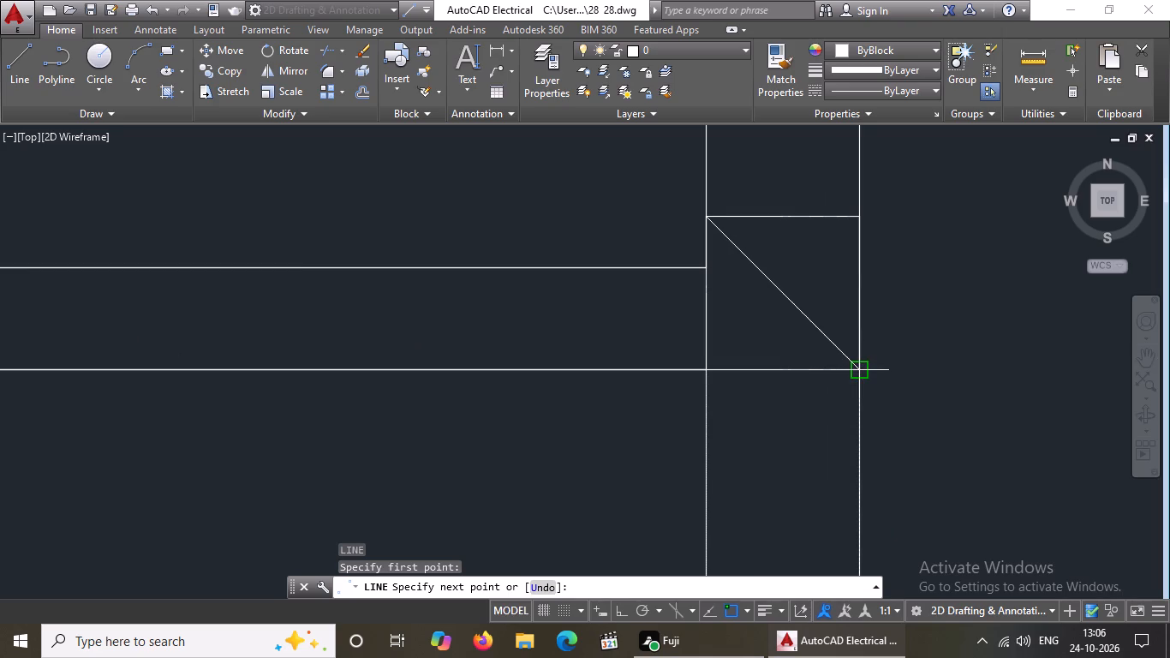
{"action": "left_click", "coordinate": [859, 368]}
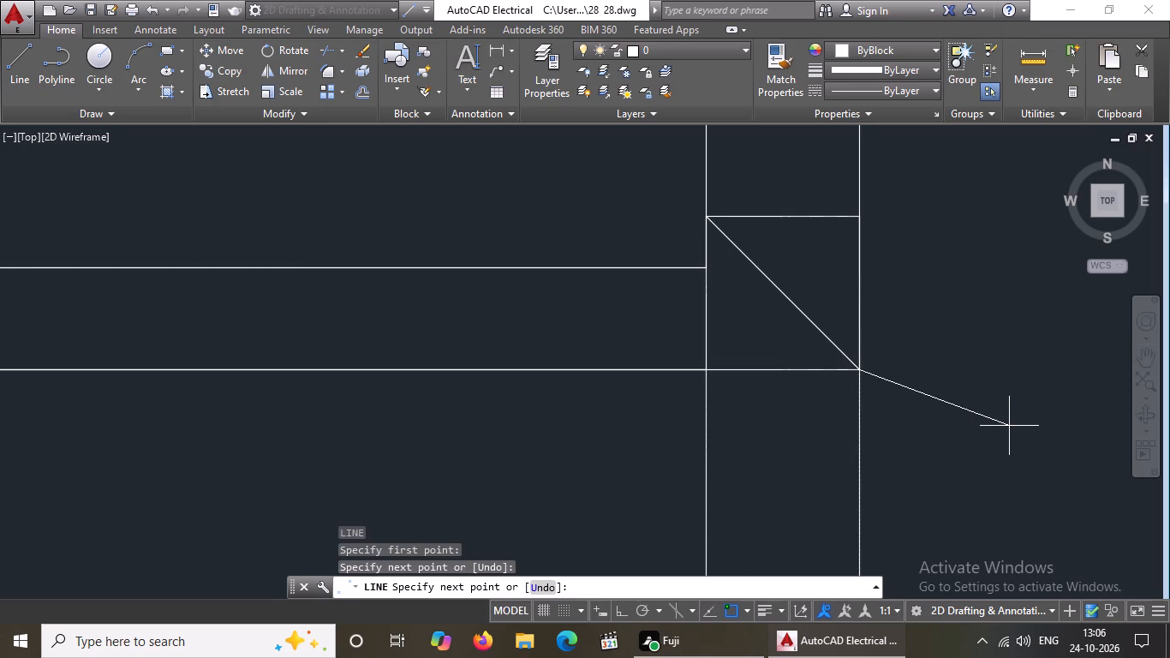
{"action": "key", "text": "Return"}
{"action": "key", "text": "l"}
{"action": "key", "text": "Return"}
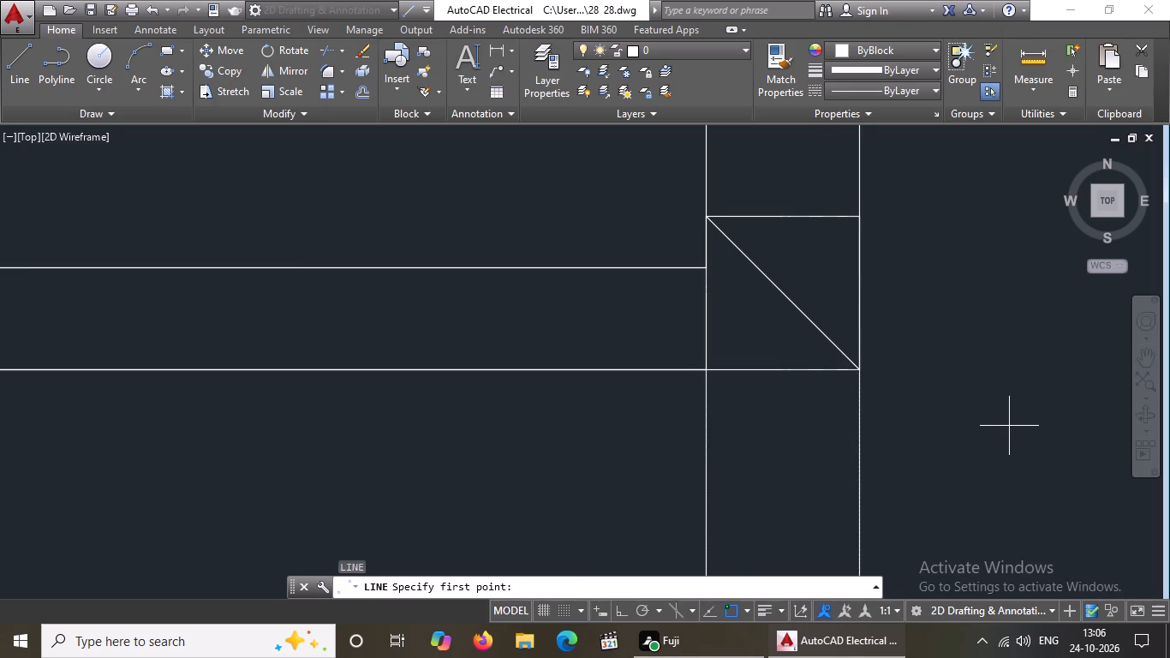
{"action": "left_click", "coordinate": [706, 368]}
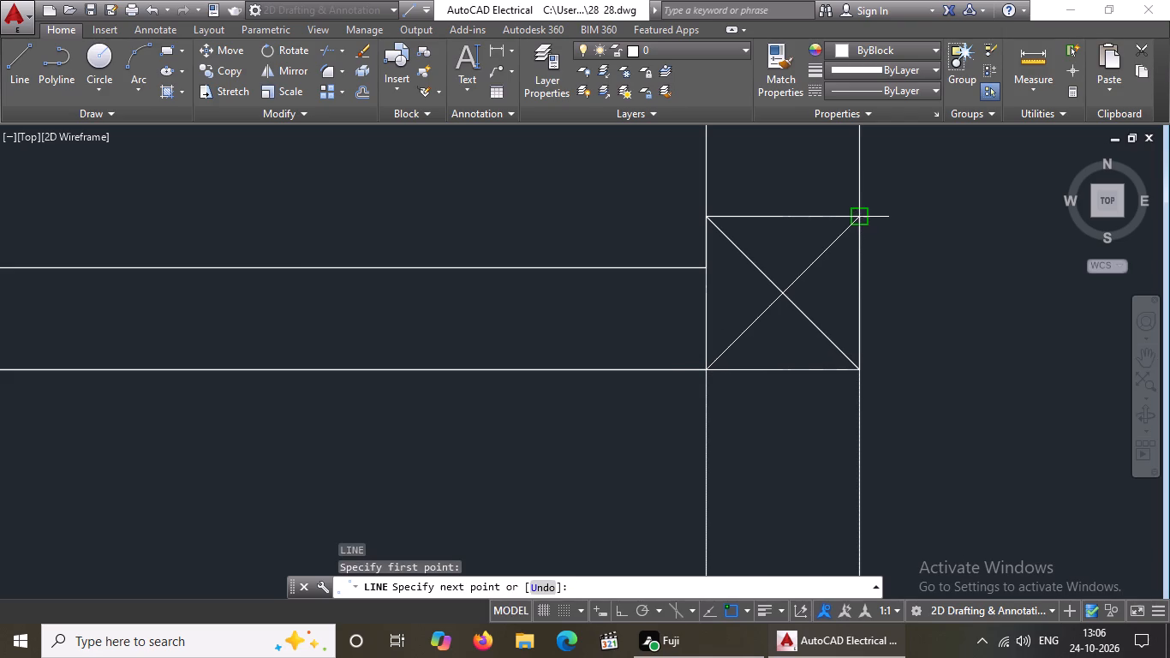
{"action": "left_click_drag", "start_coordinate": [859, 218], "coordinate": [873, 218]}
{"action": "key", "text": "Return"}
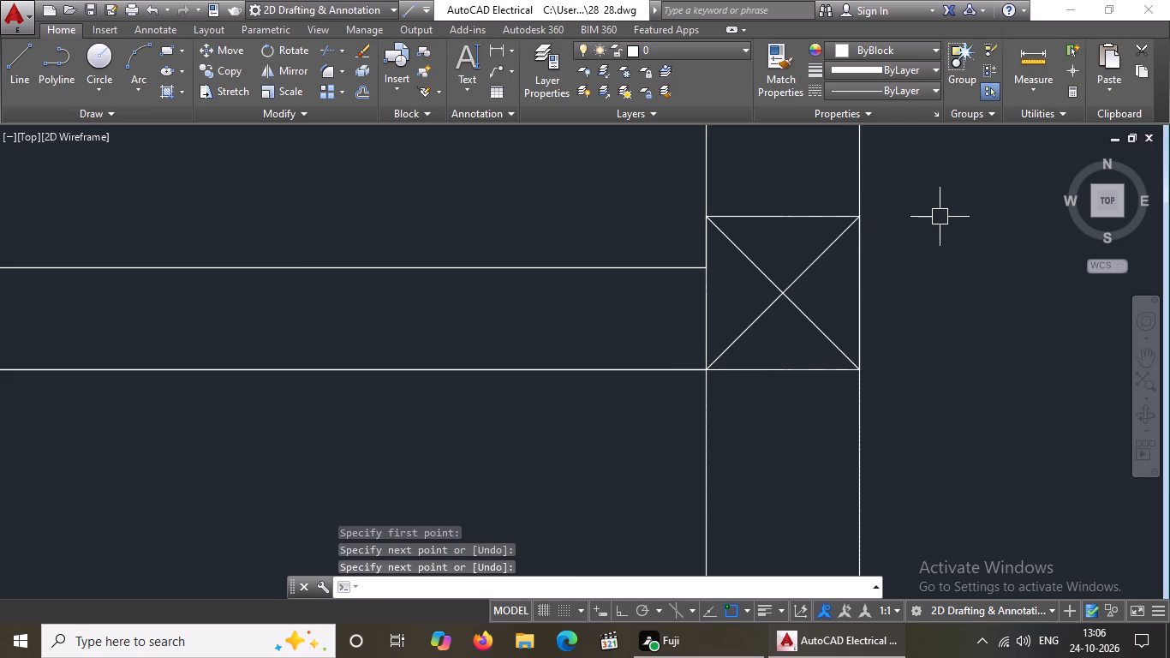
Draw crossing diagonals in the left outer wall's column square at the lowest left-hand partition.
{"action": "scroll", "coordinate": [926, 272], "scroll_direction": "down", "scroll_amount": 5}
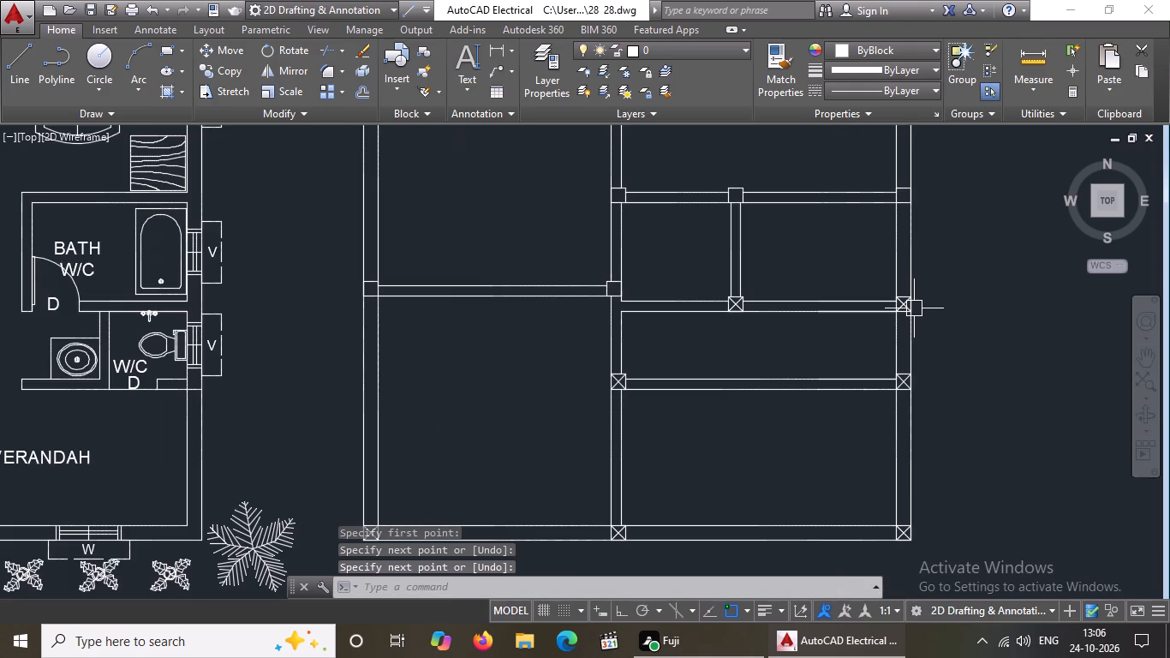
{"action": "middle_click_drag", "start_coordinate": [914, 308], "coordinate": [912, 395]}
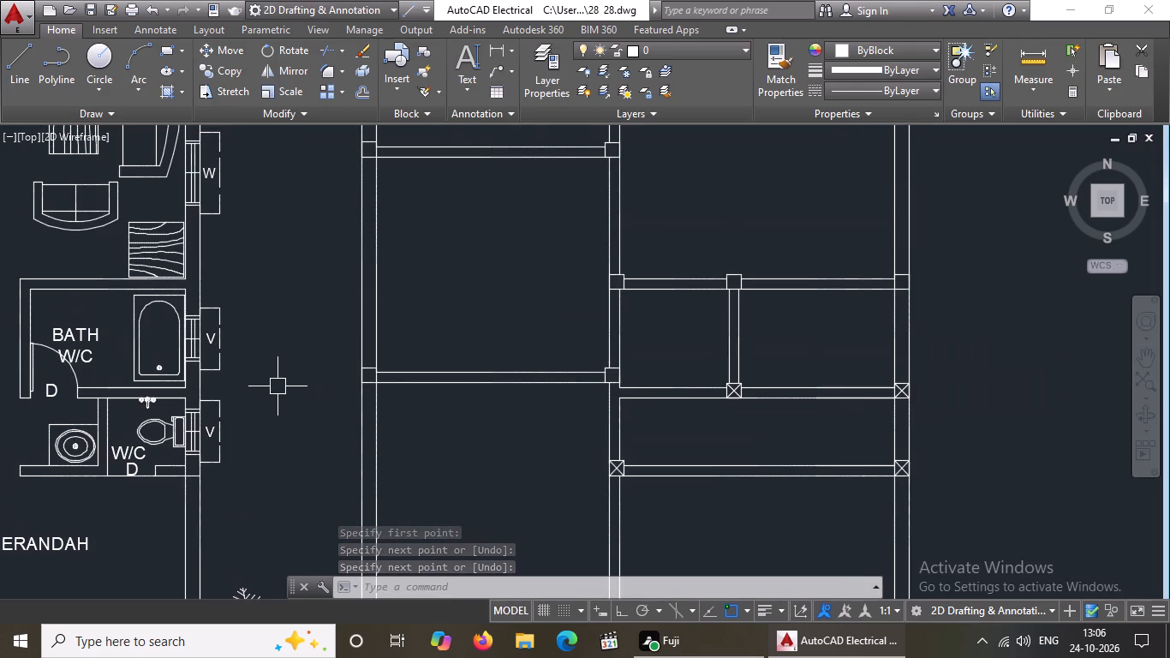
{"action": "scroll", "coordinate": [388, 391], "scroll_direction": "up", "scroll_amount": 3}
{"action": "scroll", "coordinate": [388, 391], "scroll_direction": "down", "scroll_amount": 2}
{"action": "scroll", "coordinate": [356, 359], "scroll_direction": "up", "scroll_amount": 3}
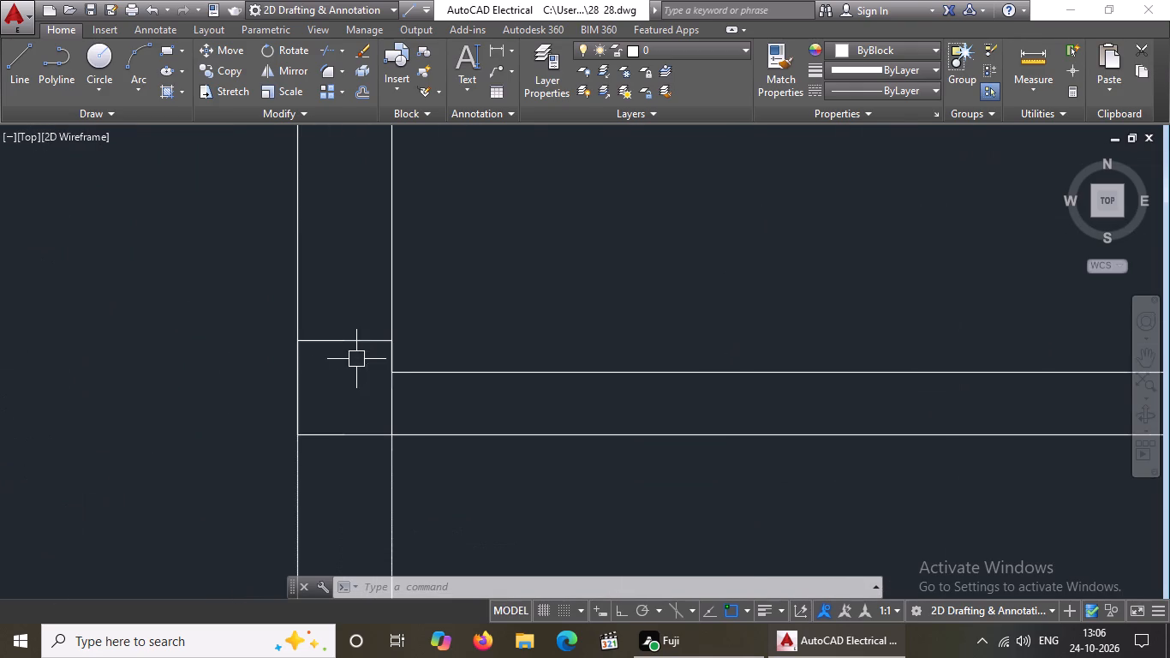
{"action": "key", "text": "l"}
{"action": "key", "text": "Return"}
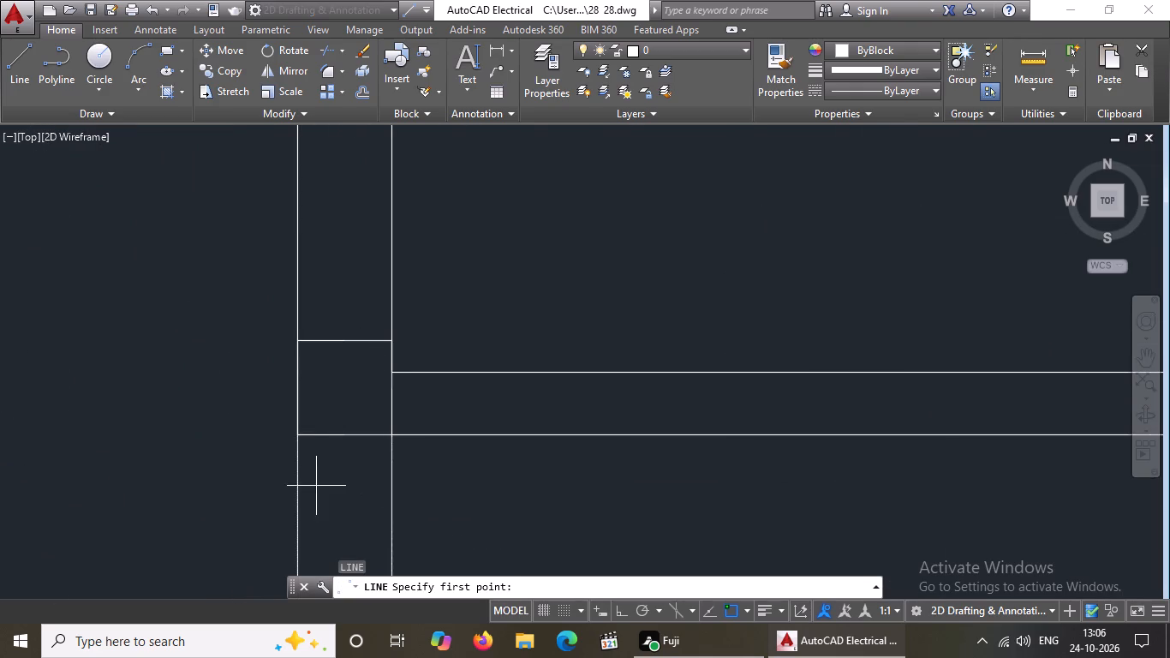
{"action": "left_click", "coordinate": [296, 431]}
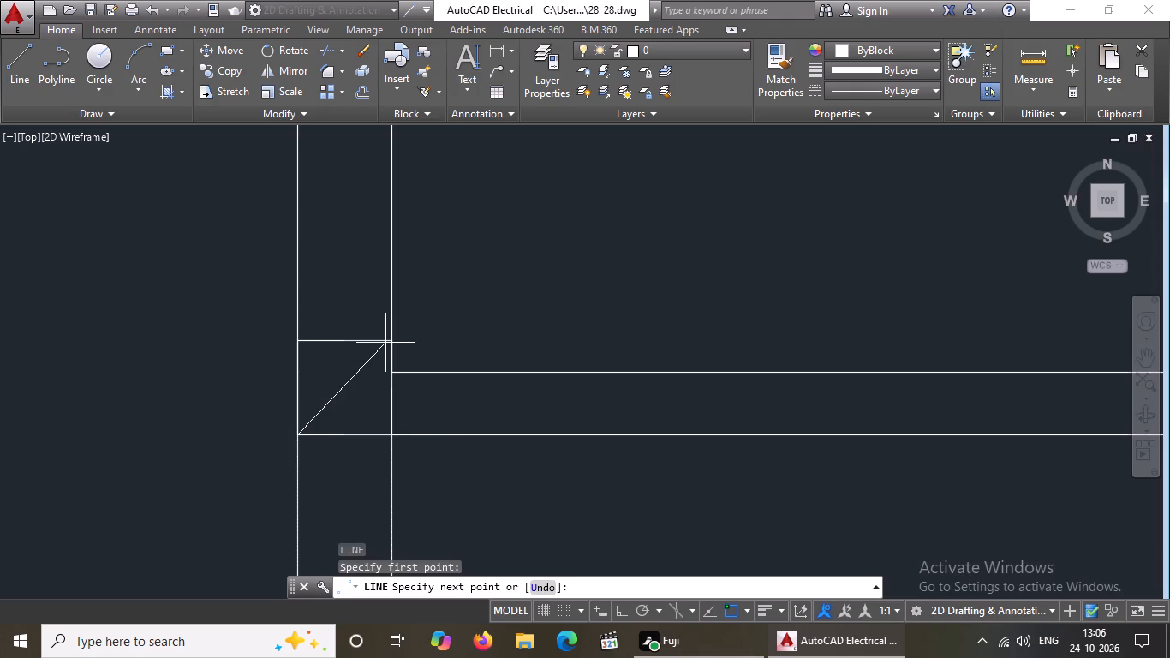
{"action": "left_click_drag", "start_coordinate": [392, 341], "coordinate": [403, 337]}
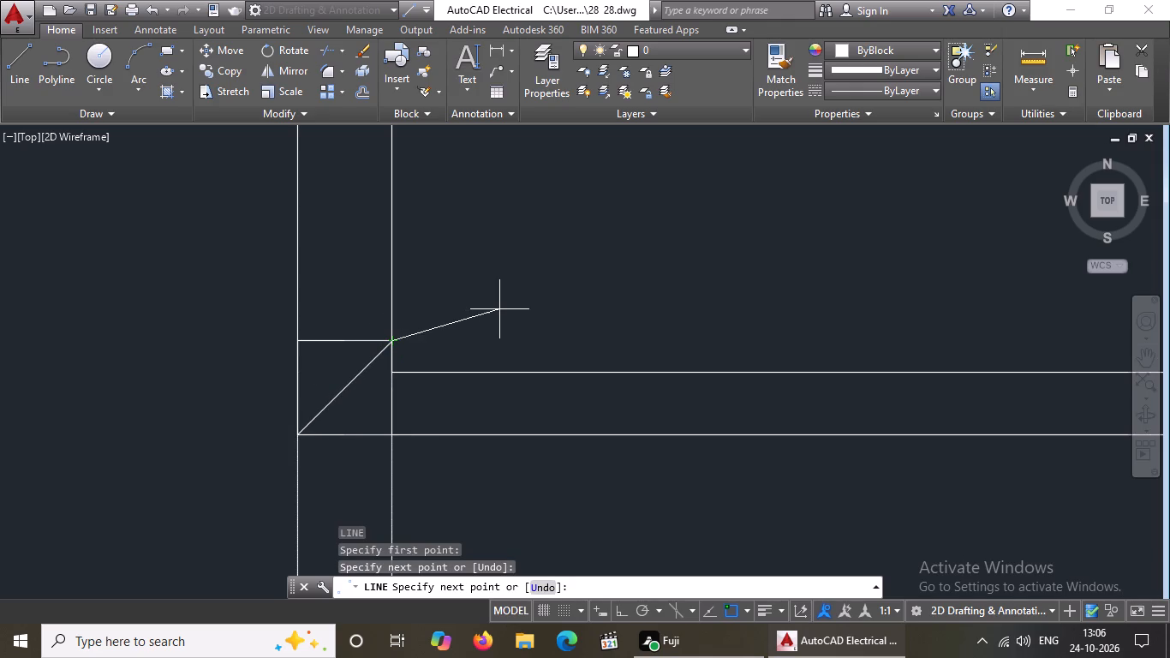
{"action": "key", "text": "Return"}
{"action": "key", "text": "l"}
{"action": "key", "text": "Return"}
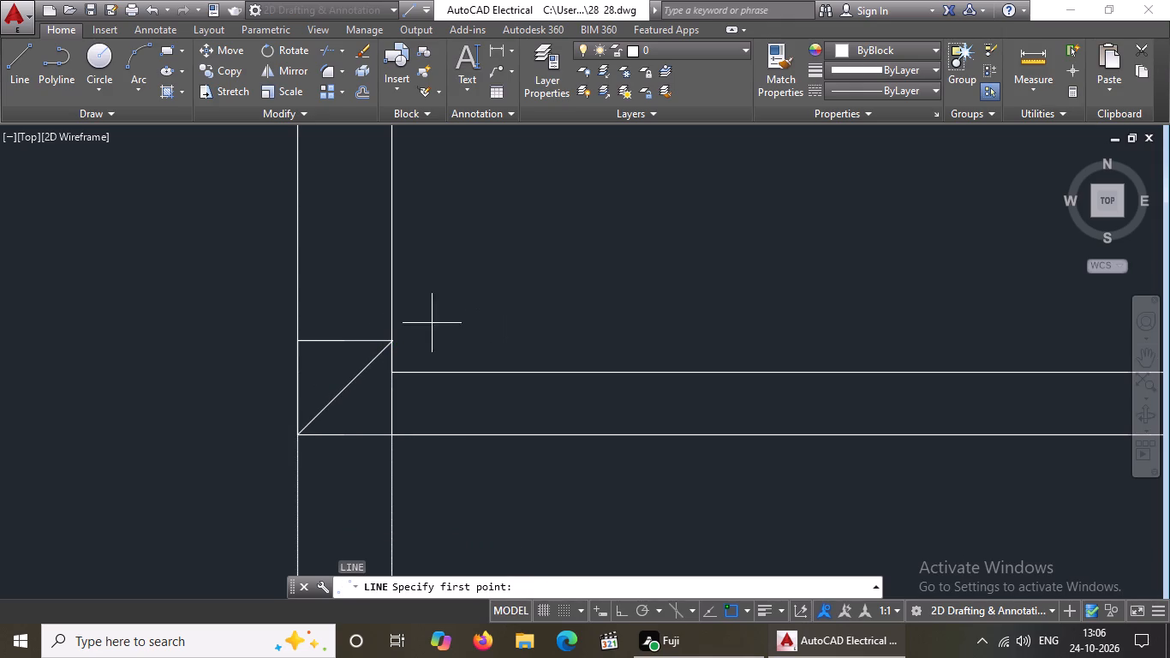
{"action": "left_click", "coordinate": [295, 343]}
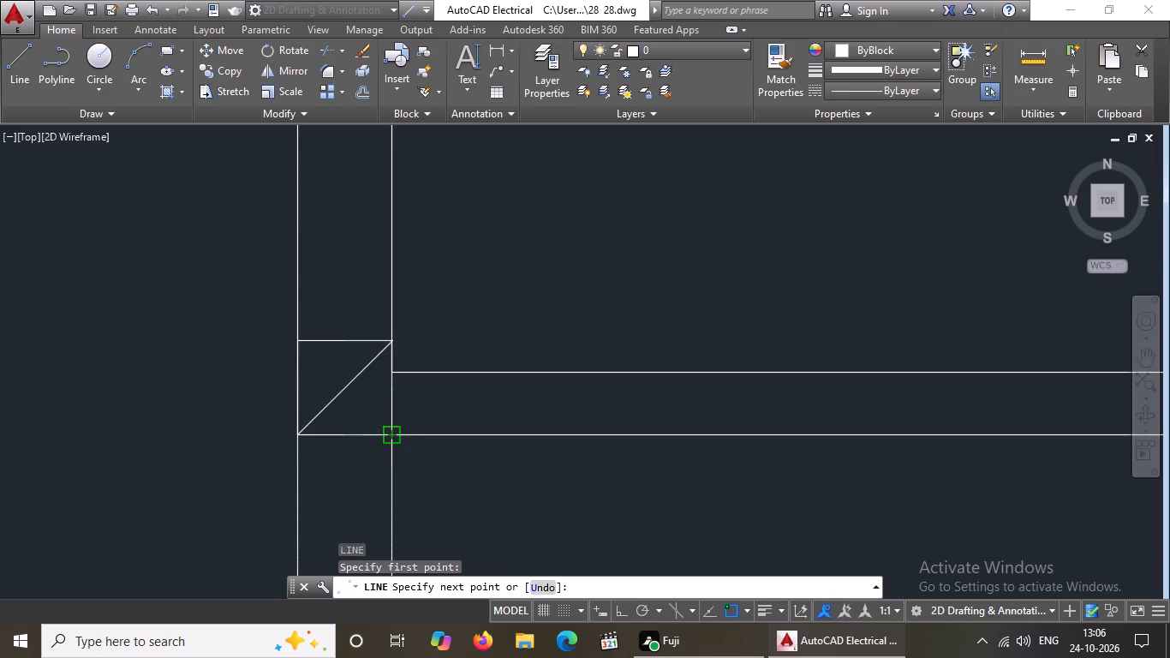
{"action": "left_click_drag", "start_coordinate": [391, 434], "coordinate": [401, 464]}
{"action": "key", "text": "Return"}
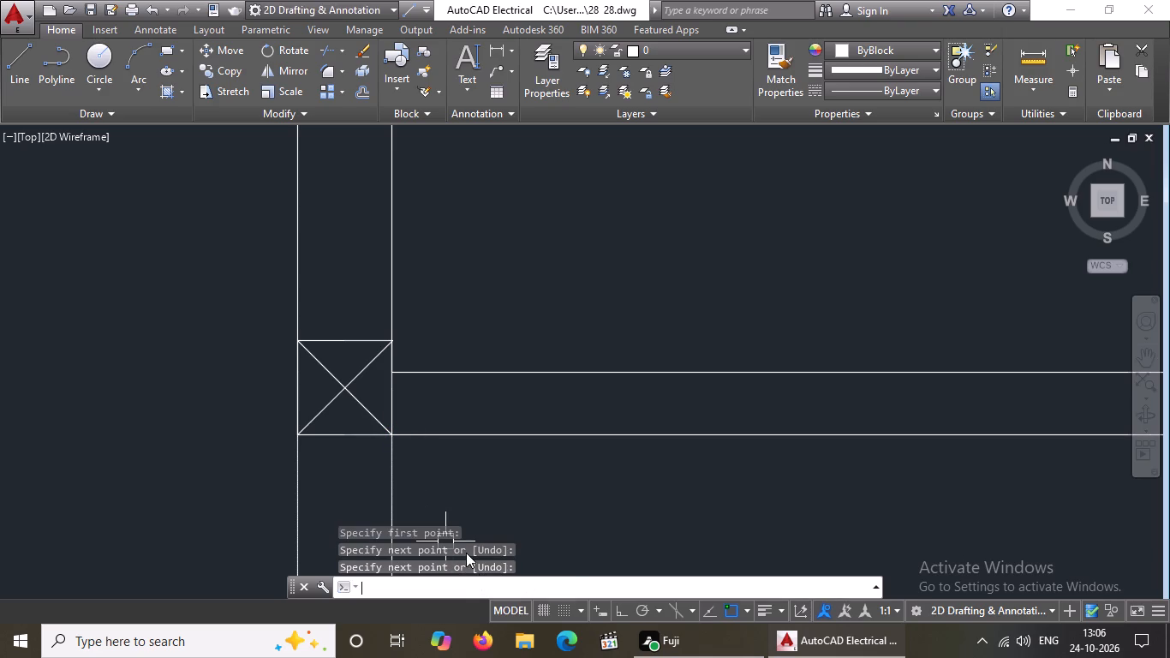
Draw crossing diagonals in the central vertical wall's column square at the lowest left-hand partition.
{"action": "scroll", "coordinate": [466, 551], "scroll_direction": "down", "scroll_amount": 4}
{"action": "scroll", "coordinate": [635, 459], "scroll_direction": "down", "scroll_amount": 4}
{"action": "middle_click_drag", "start_coordinate": [900, 494], "coordinate": [854, 485]}
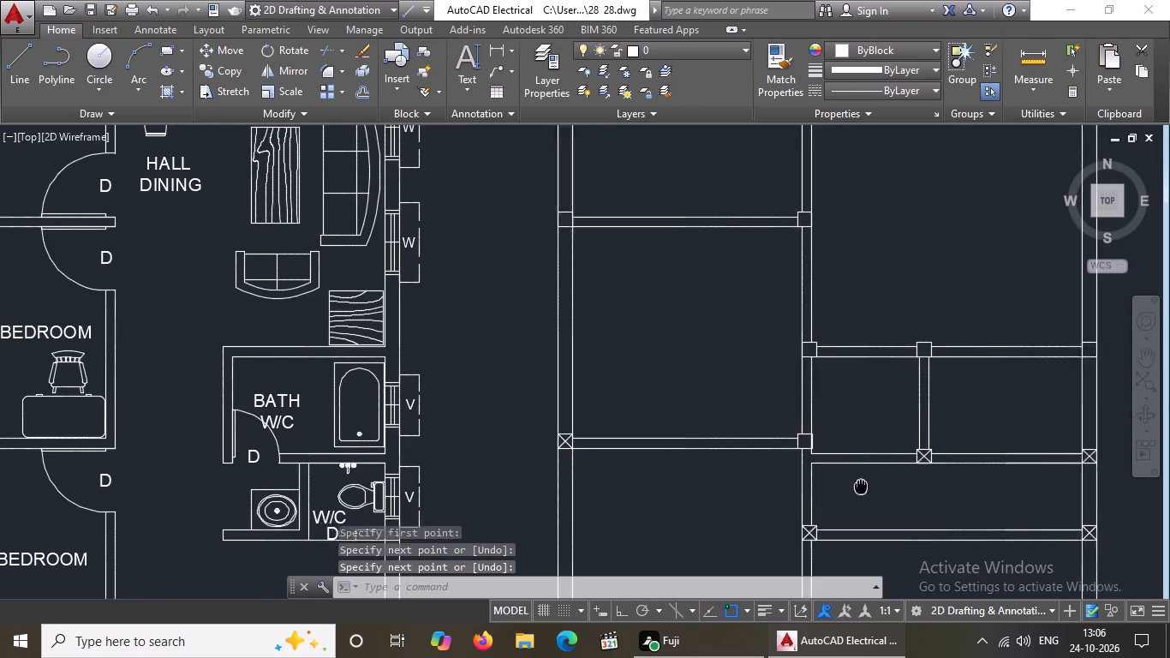
{"action": "middle_click_drag", "start_coordinate": [854, 485], "coordinate": [847, 484]}
{"action": "scroll", "coordinate": [798, 451], "scroll_direction": "up", "scroll_amount": 2}
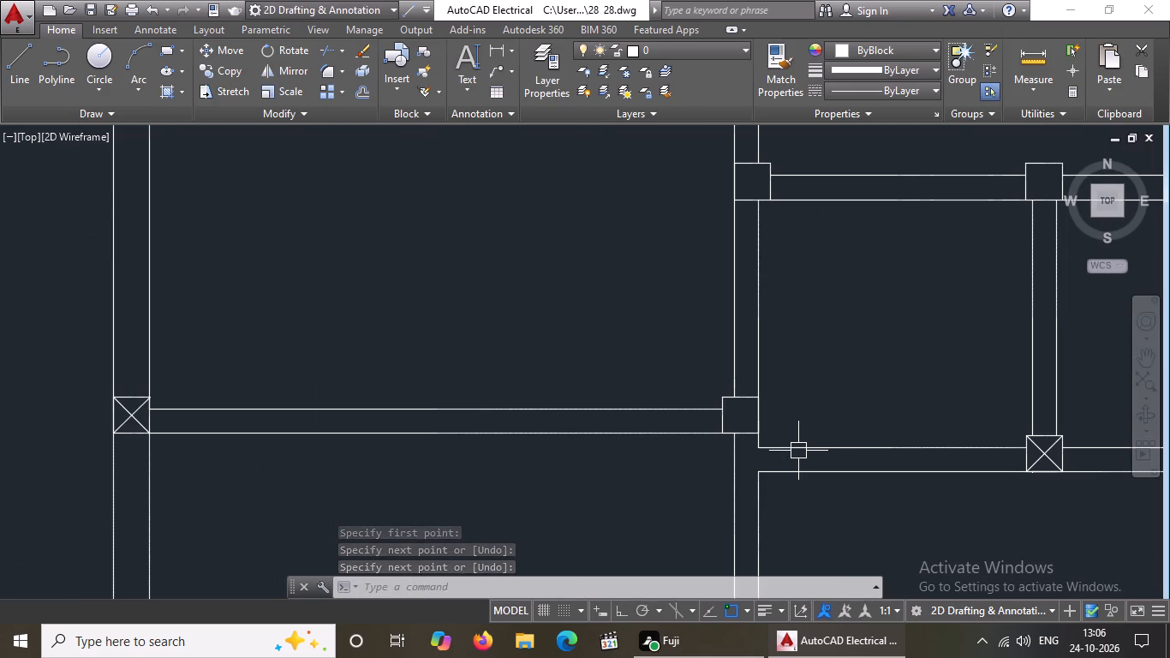
{"action": "key", "text": "l"}
{"action": "key", "text": "Return"}
{"action": "scroll", "coordinate": [770, 434], "scroll_direction": "up", "scroll_amount": 3}
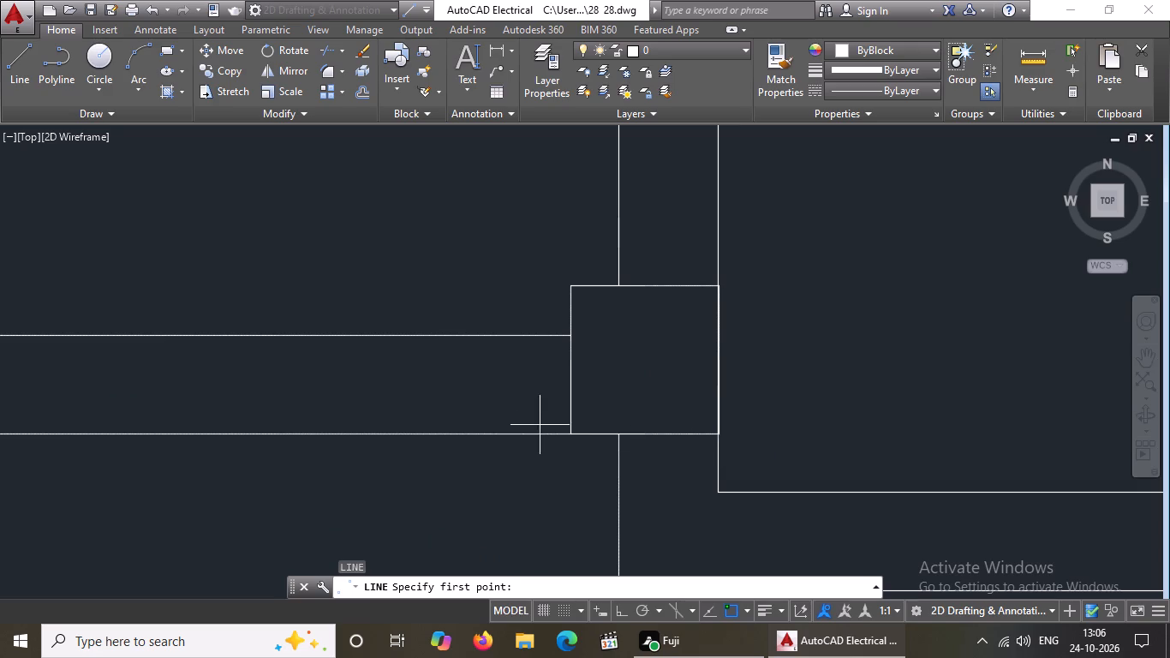
{"action": "left_click", "coordinate": [570, 436]}
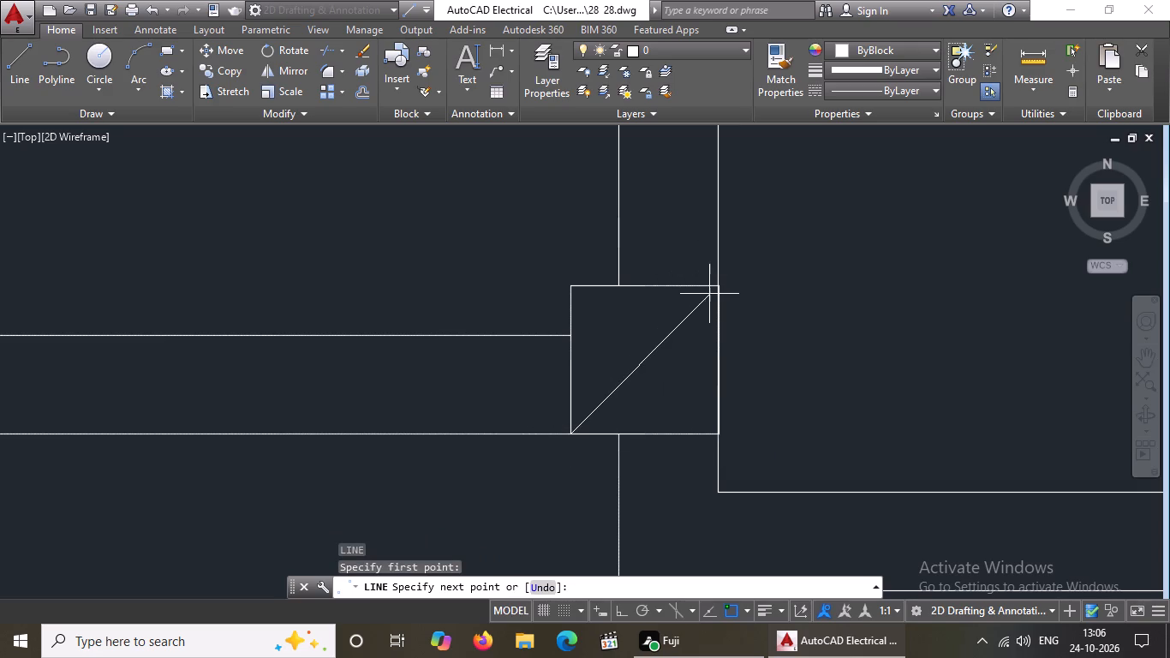
{"action": "left_click_drag", "start_coordinate": [718, 285], "coordinate": [735, 279]}
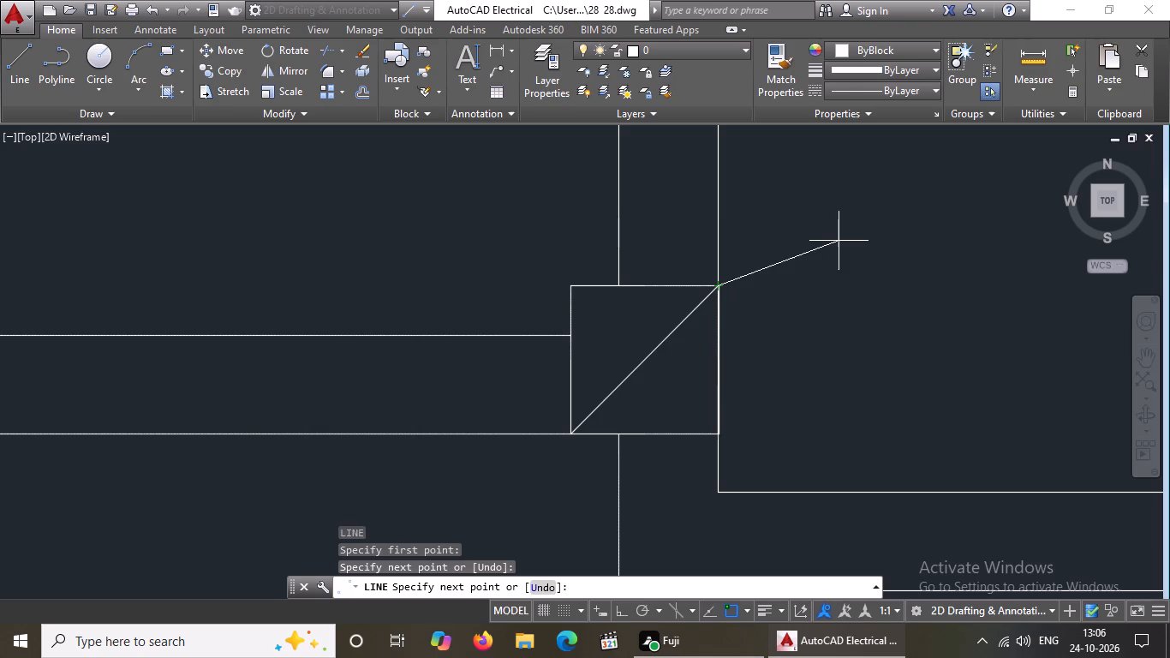
{"action": "key", "text": "Return"}
{"action": "key", "text": "l"}
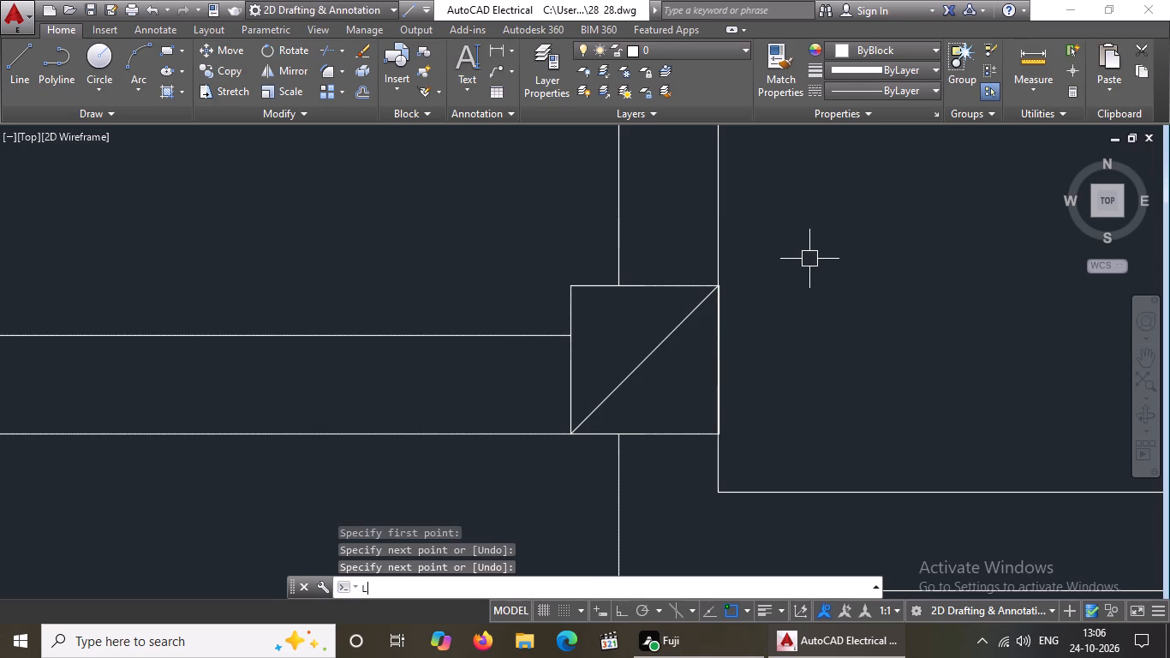
{"action": "key", "text": "Return"}
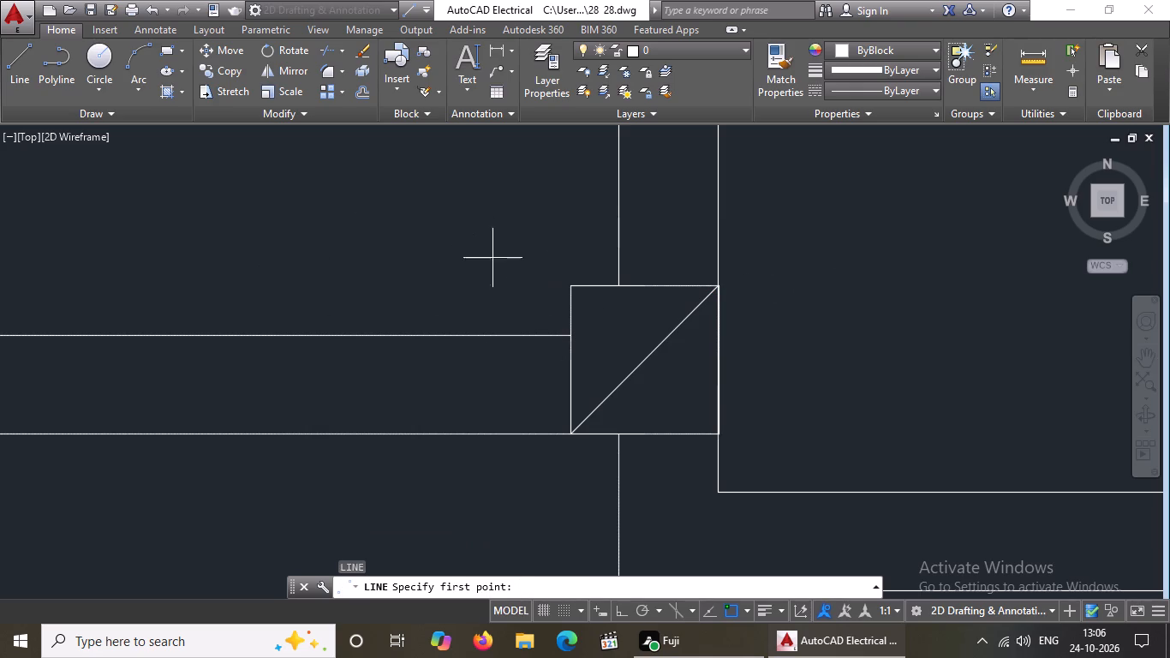
{"action": "left_click", "coordinate": [570, 285]}
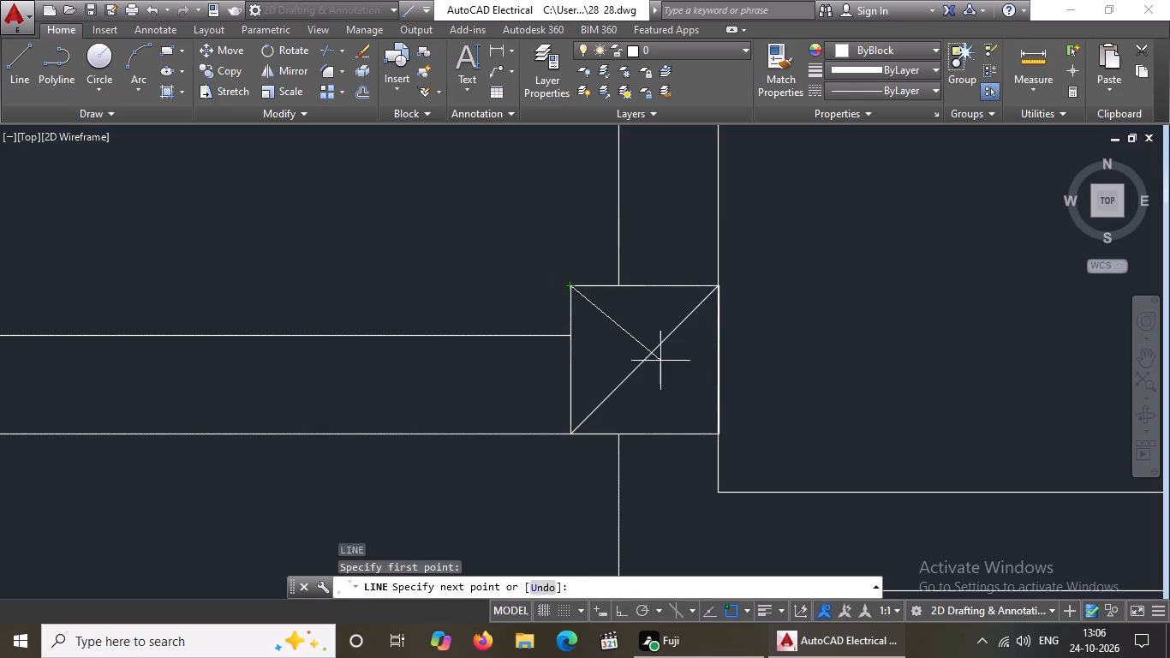
{"action": "left_click", "coordinate": [719, 433]}
{"action": "scroll", "coordinate": [731, 443], "scroll_direction": "down", "scroll_amount": 5}
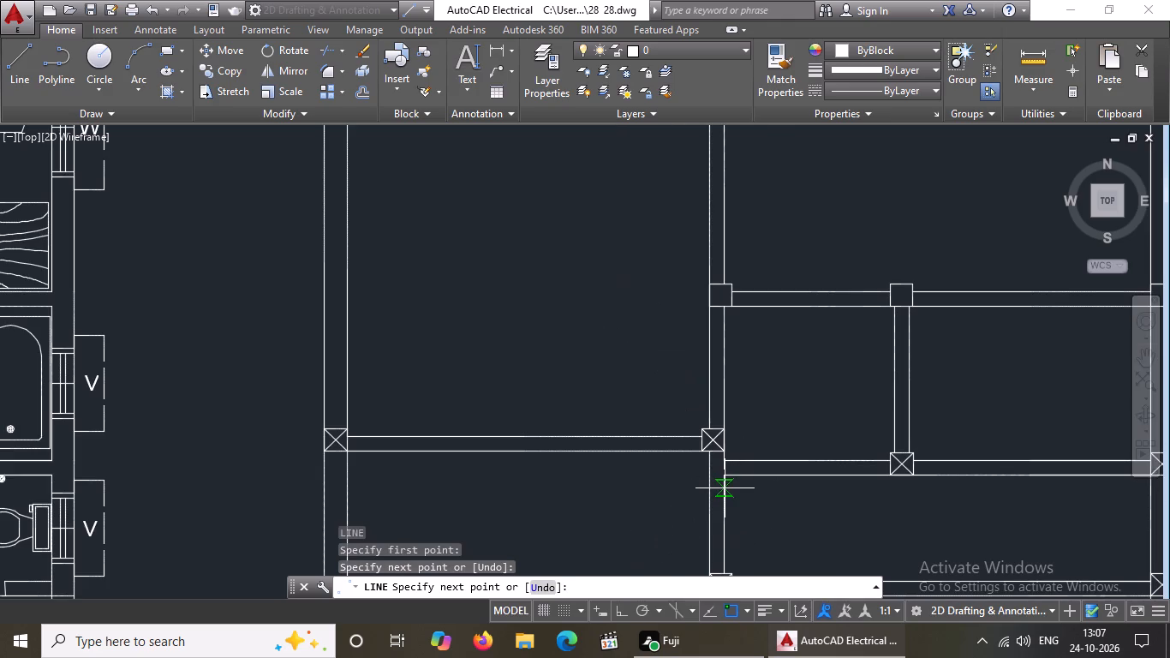
{"action": "key", "text": "Escape"}
Draw a diagonal from lower-left to upper-right corner in the central wall's column square at the third-lowest right-hand partition.
{"action": "scroll", "coordinate": [722, 488], "scroll_direction": "down", "scroll_amount": 5}
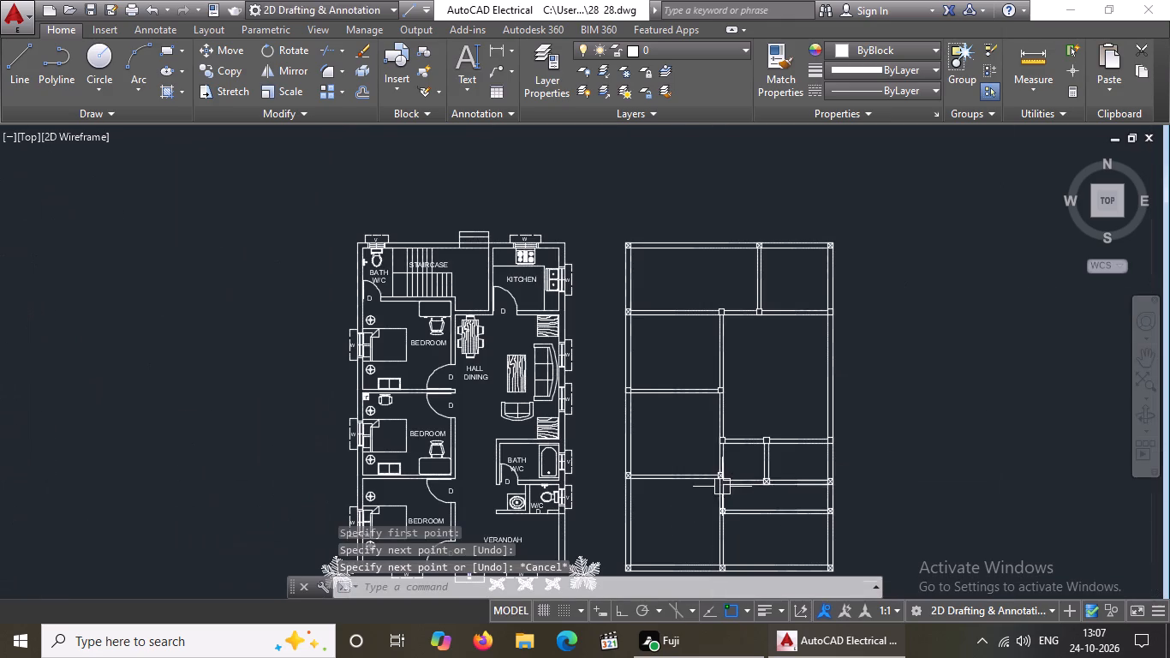
{"action": "scroll", "coordinate": [759, 553], "scroll_direction": "up", "scroll_amount": 2}
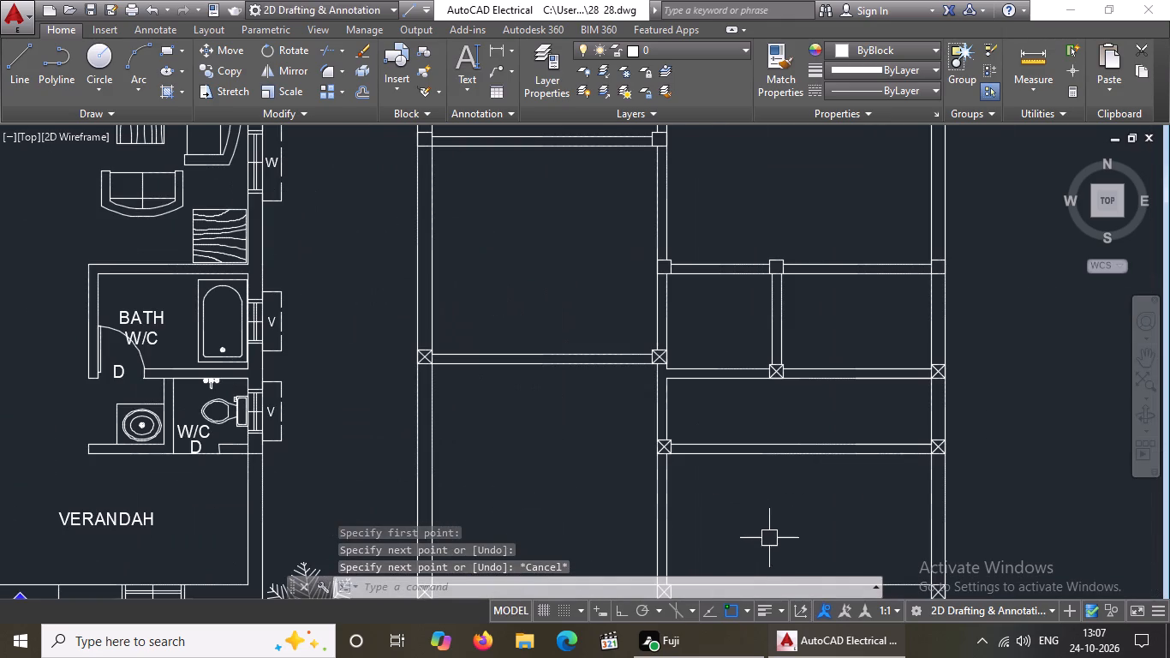
{"action": "scroll", "coordinate": [767, 505], "scroll_direction": "down", "scroll_amount": 2}
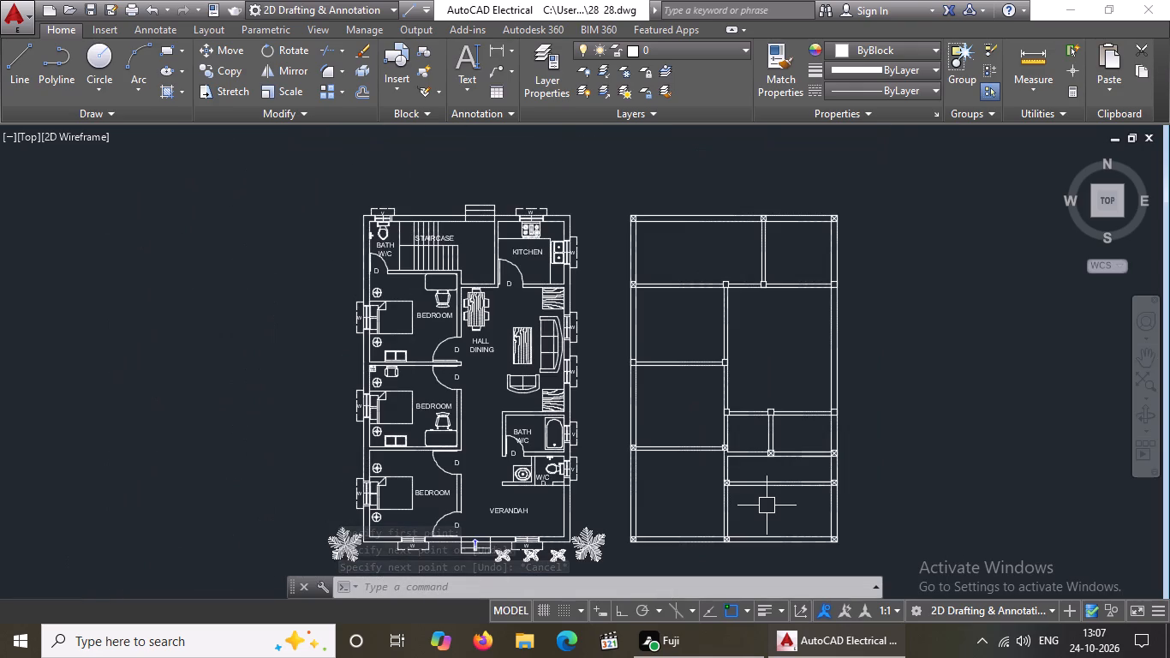
{"action": "scroll", "coordinate": [757, 413], "scroll_direction": "up", "scroll_amount": 3}
{"action": "scroll", "coordinate": [809, 452], "scroll_direction": "down", "scroll_amount": 2}
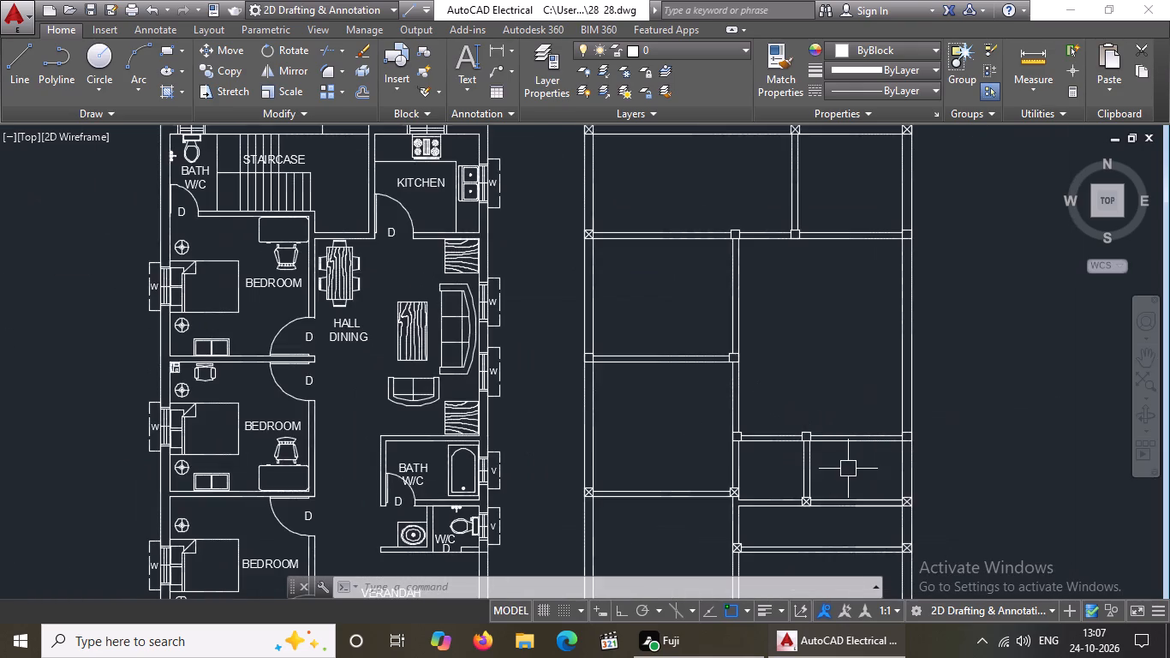
{"action": "scroll", "coordinate": [851, 470], "scroll_direction": "up", "scroll_amount": 2}
{"action": "key", "text": "l"}
{"action": "key", "text": "Return"}
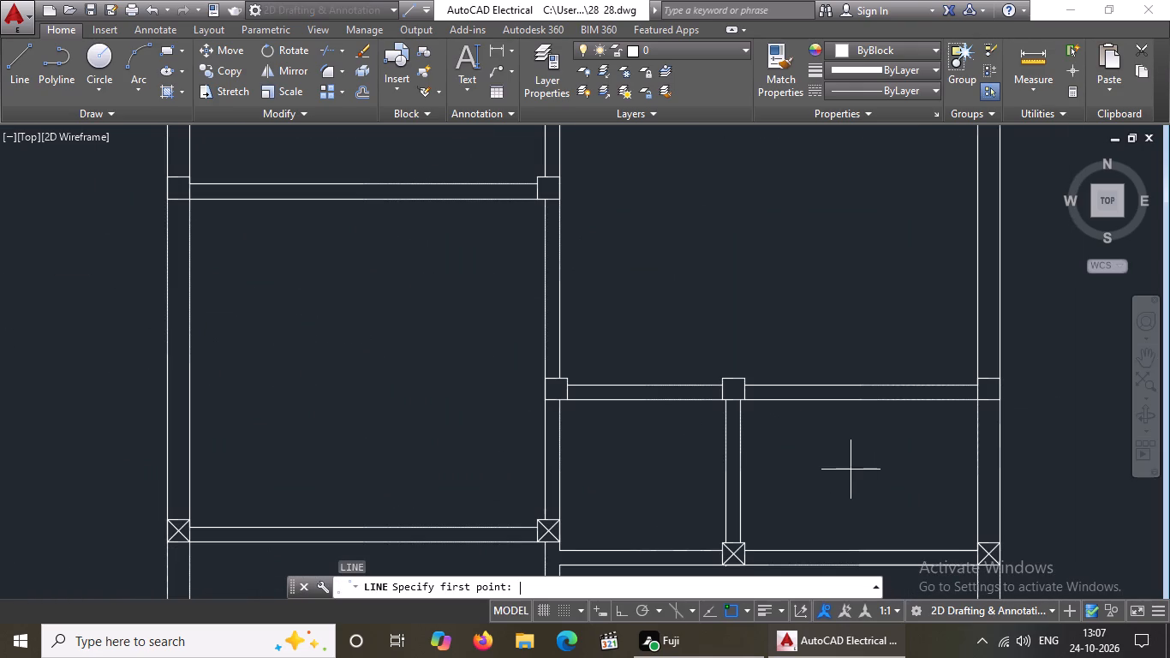
{"action": "scroll", "coordinate": [537, 422], "scroll_direction": "up", "scroll_amount": 3}
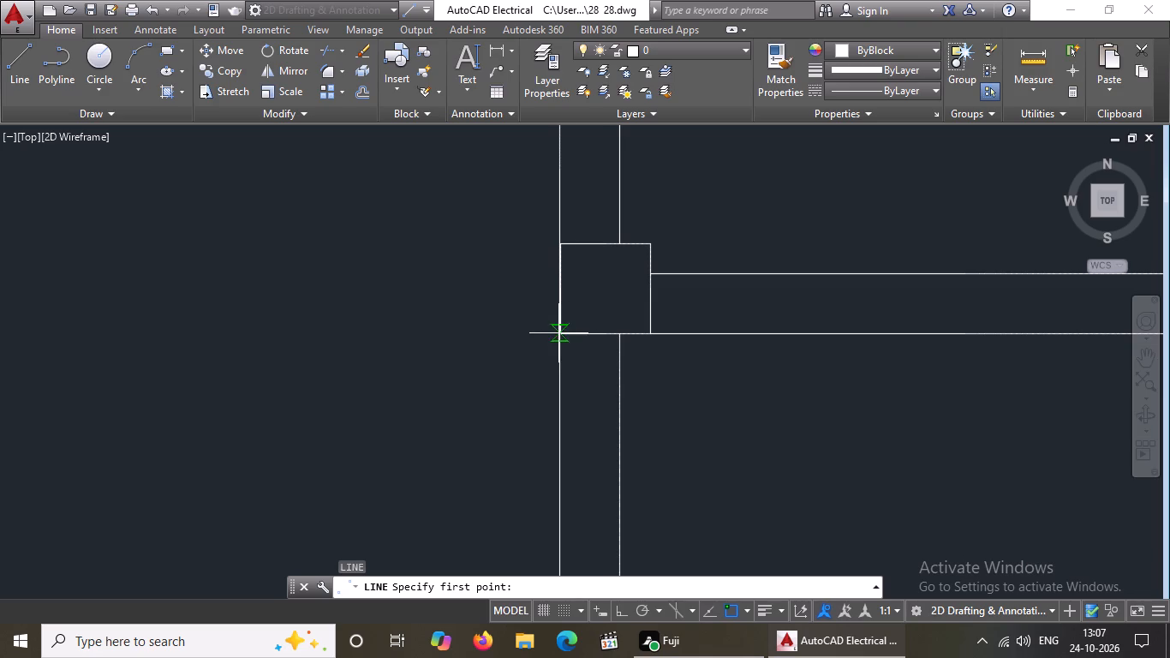
{"action": "left_click", "coordinate": [557, 338]}
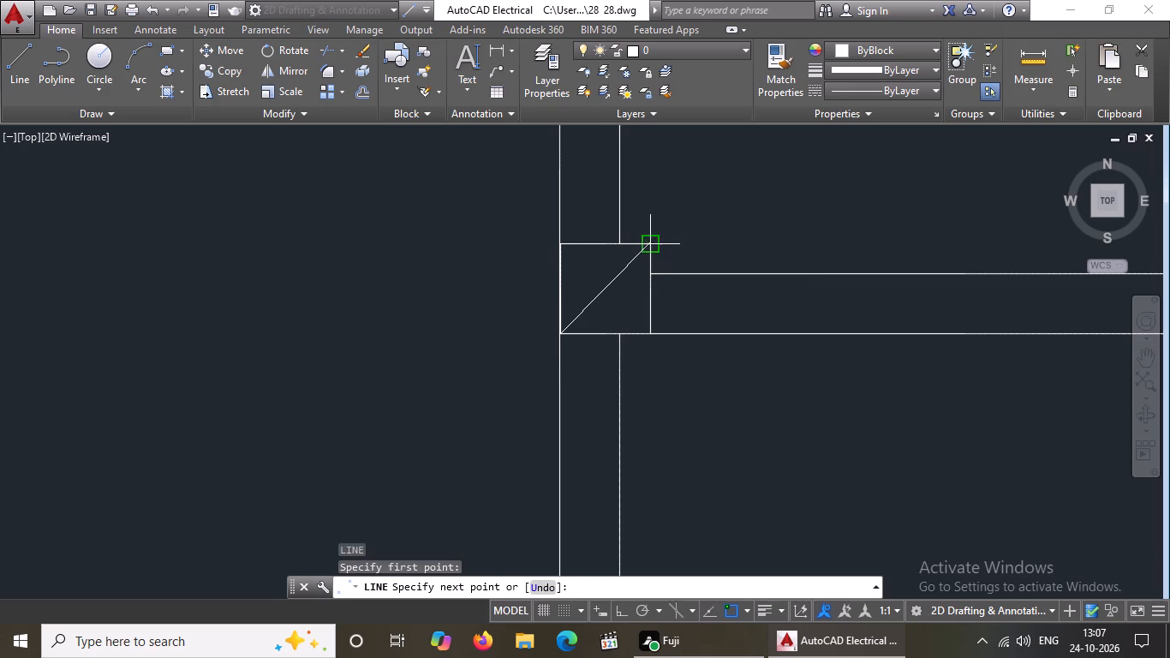
{"action": "left_click_drag", "start_coordinate": [651, 241], "coordinate": [661, 227]}
{"action": "key", "text": "Return"}
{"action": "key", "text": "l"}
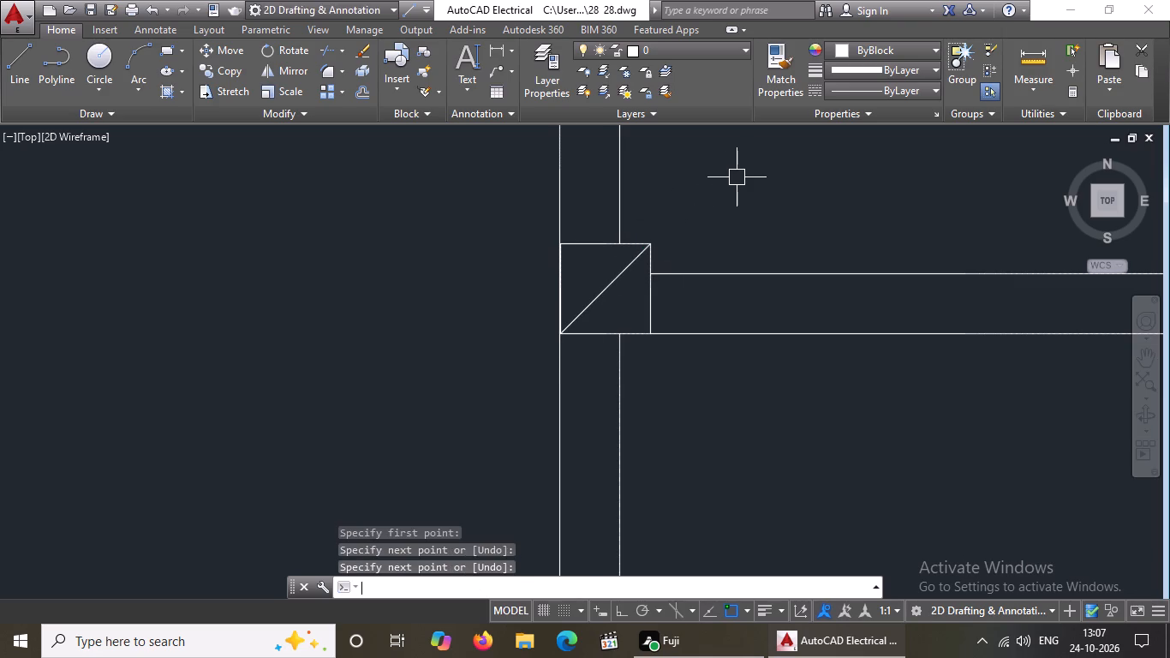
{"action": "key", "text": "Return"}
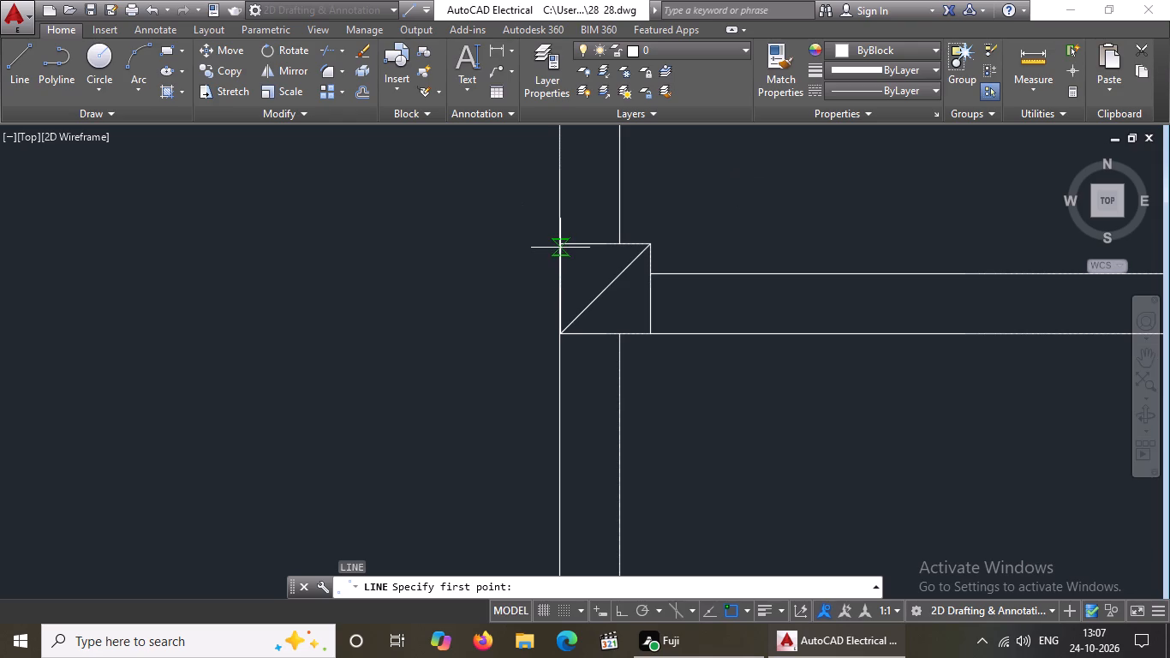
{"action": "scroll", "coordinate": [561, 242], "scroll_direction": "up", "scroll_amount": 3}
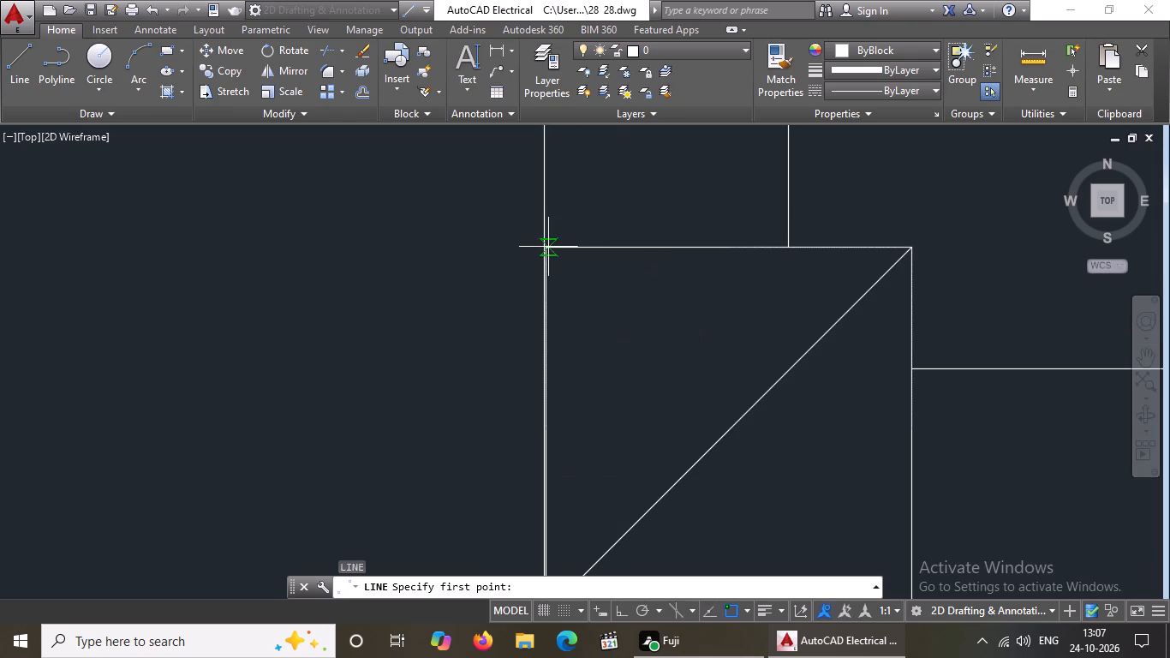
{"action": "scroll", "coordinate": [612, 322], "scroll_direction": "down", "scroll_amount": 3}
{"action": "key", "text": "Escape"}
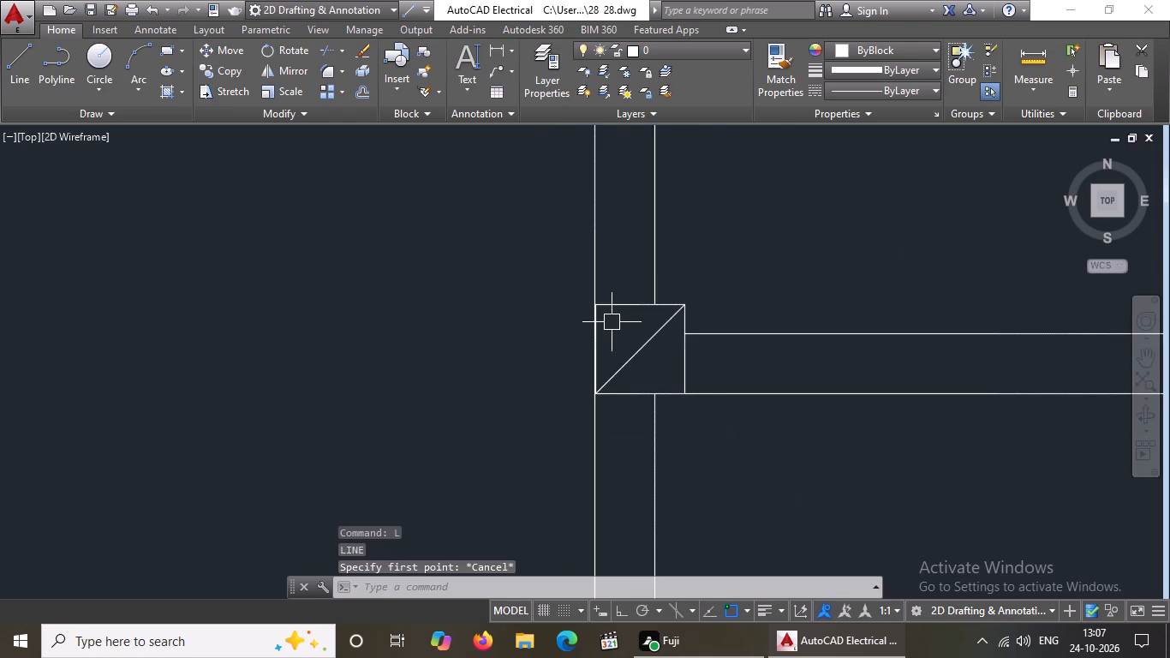
Move that column square and its diagonal so the square's upper-left corner meets the central wall's left face.
{"action": "left_click_drag", "start_coordinate": [515, 272], "coordinate": [564, 292]}
{"action": "left_click", "coordinate": [792, 450]}
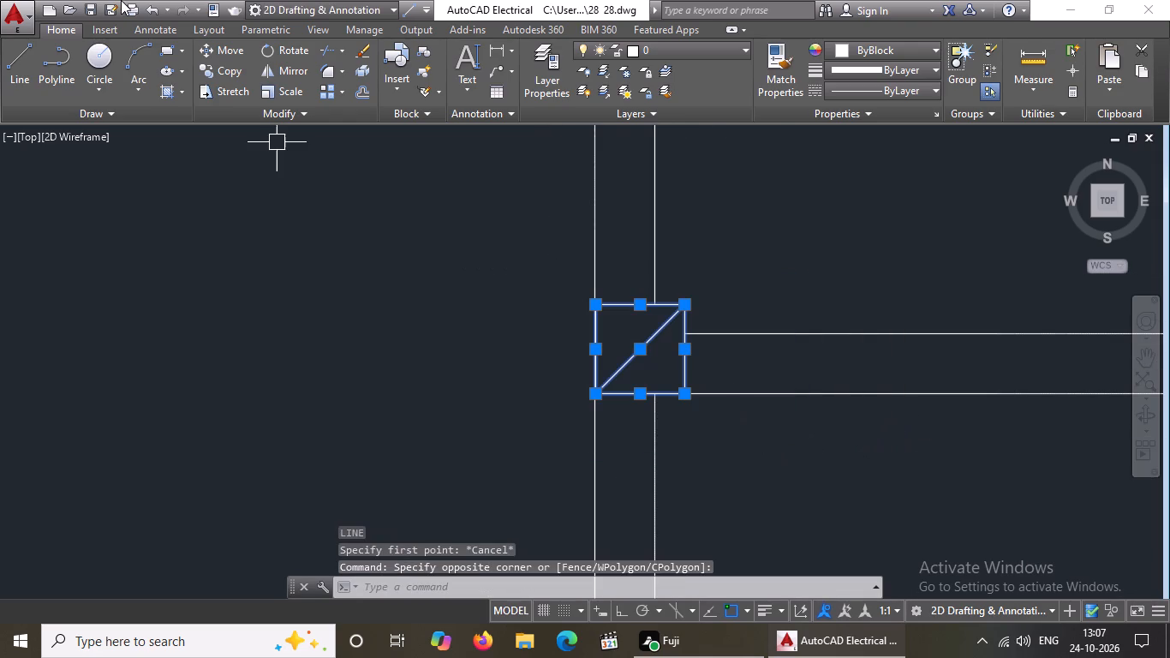
{"action": "left_click", "coordinate": [218, 50]}
{"action": "scroll", "coordinate": [683, 309], "scroll_direction": "up", "scroll_amount": 2}
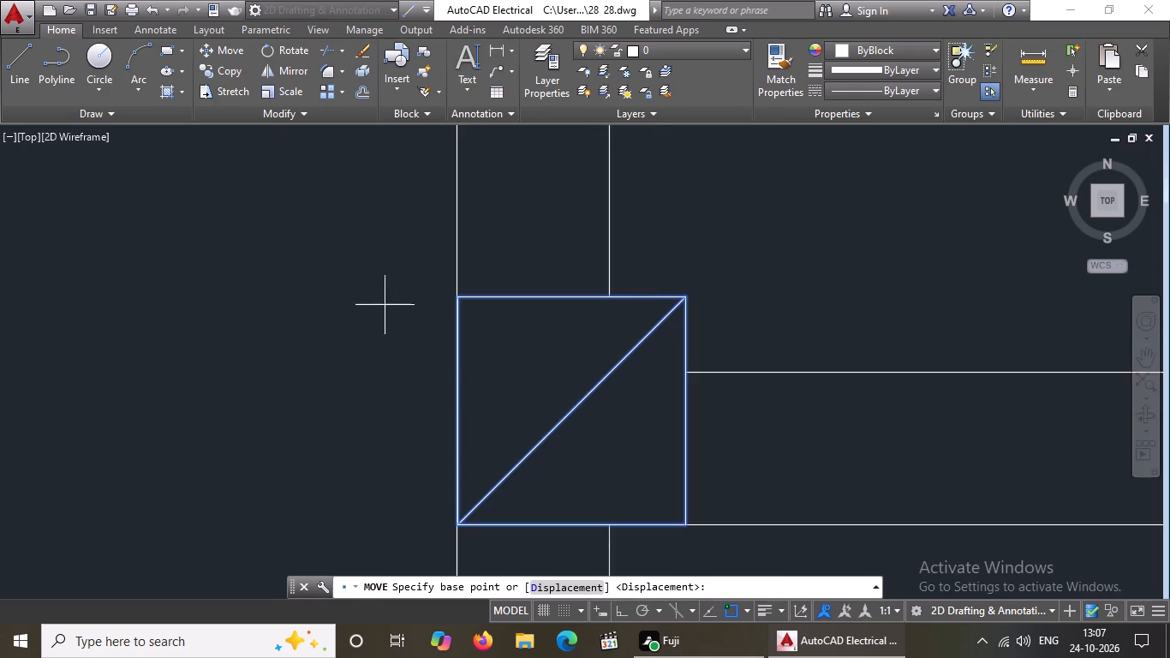
{"action": "scroll", "coordinate": [428, 301], "scroll_direction": "up", "scroll_amount": 2}
{"action": "scroll", "coordinate": [529, 297], "scroll_direction": "up", "scroll_amount": 2}
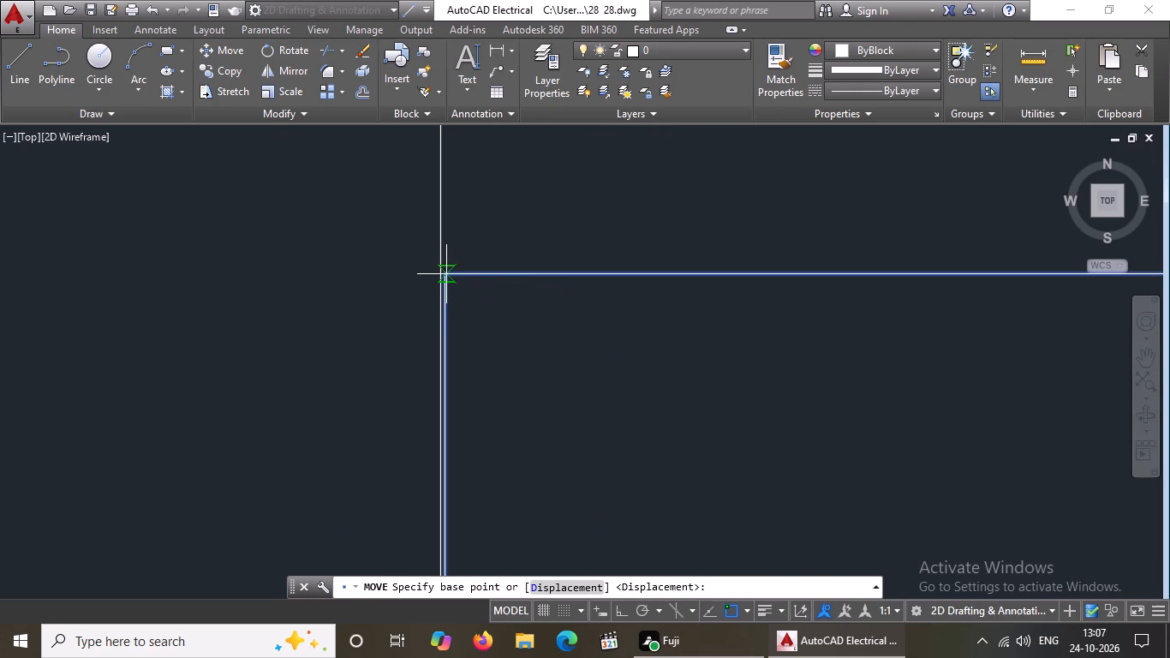
{"action": "scroll", "coordinate": [446, 272], "scroll_direction": "up", "scroll_amount": 1}
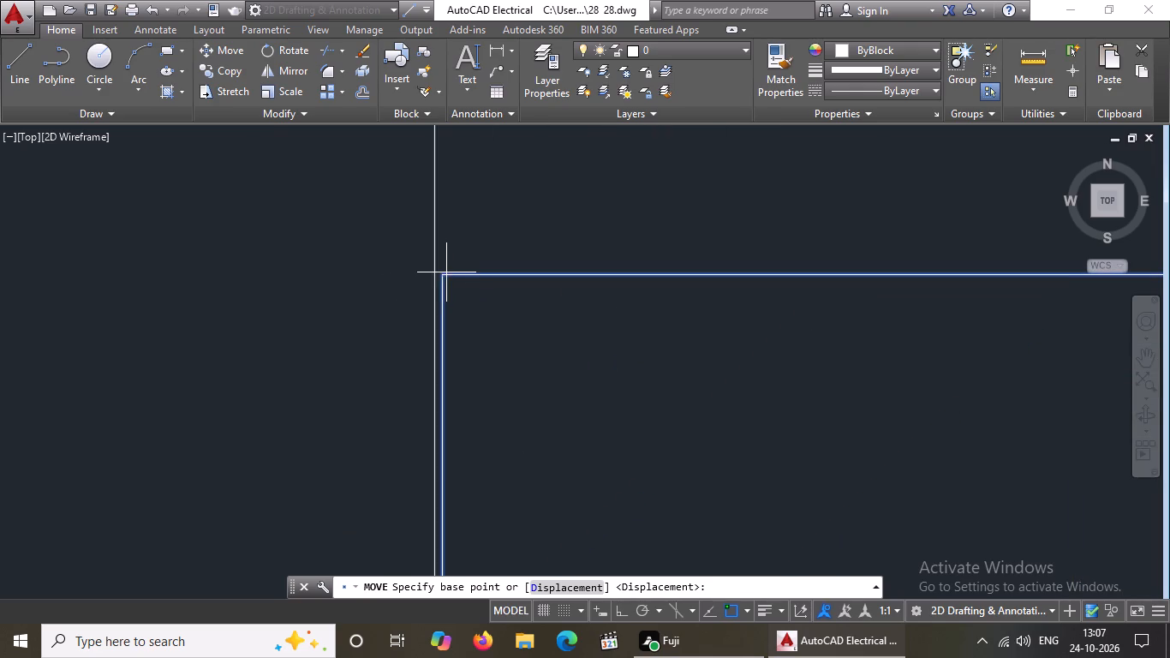
{"action": "left_click", "coordinate": [442, 272]}
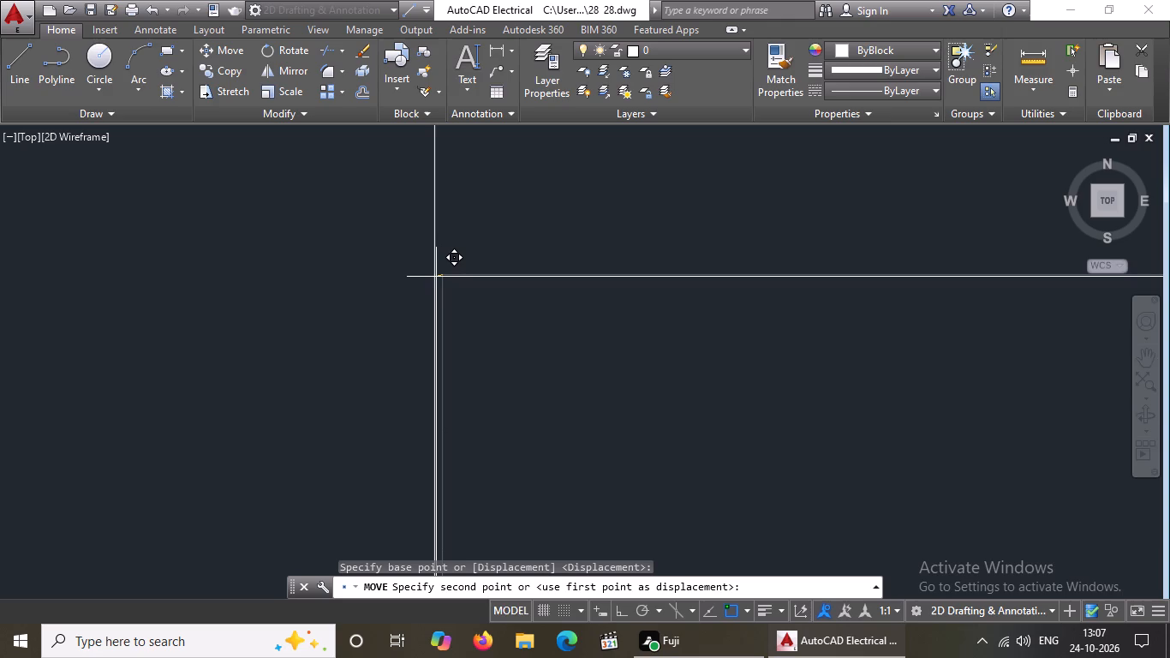
{"action": "left_click", "coordinate": [435, 274]}
{"action": "scroll", "coordinate": [467, 290], "scroll_direction": "down", "scroll_amount": 3}
{"action": "scroll", "coordinate": [560, 340], "scroll_direction": "down", "scroll_amount": 4}
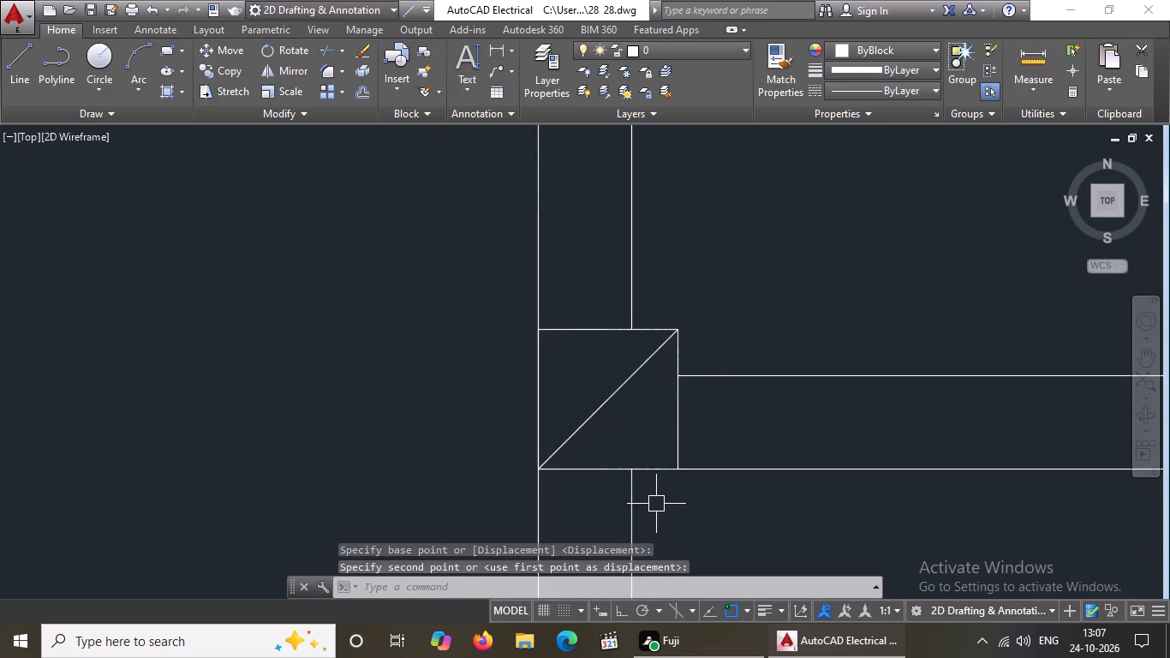
{"action": "scroll", "coordinate": [657, 501], "scroll_direction": "down", "scroll_amount": 2}
{"action": "key", "text": "Escape"}
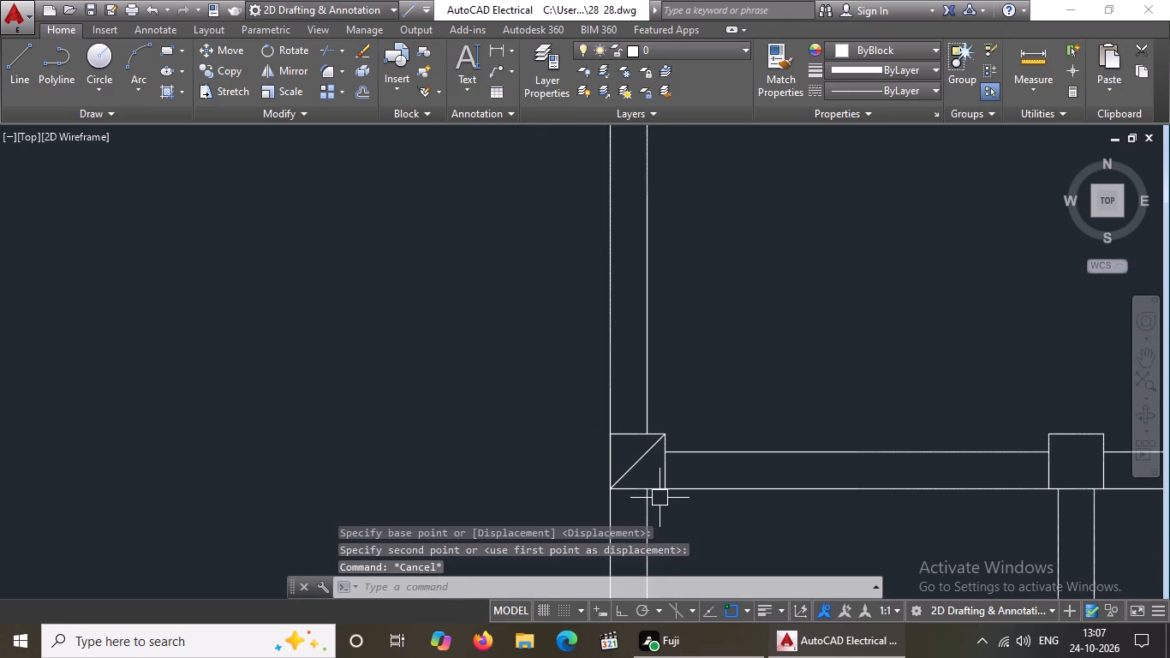
Draw the second diagonal, from upper-left to lower-right corner, in the central wall's column square at the third-lowest right-hand partition.
{"action": "key", "text": "l"}
{"action": "key", "text": "Return"}
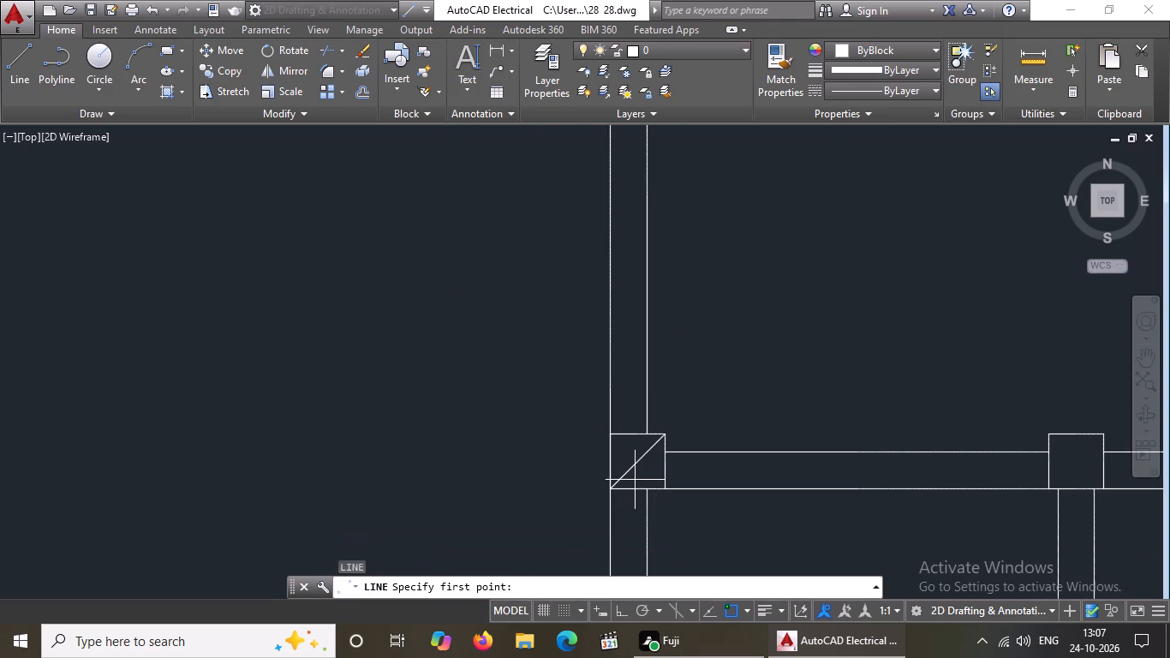
{"action": "scroll", "coordinate": [652, 464], "scroll_direction": "up", "scroll_amount": 3}
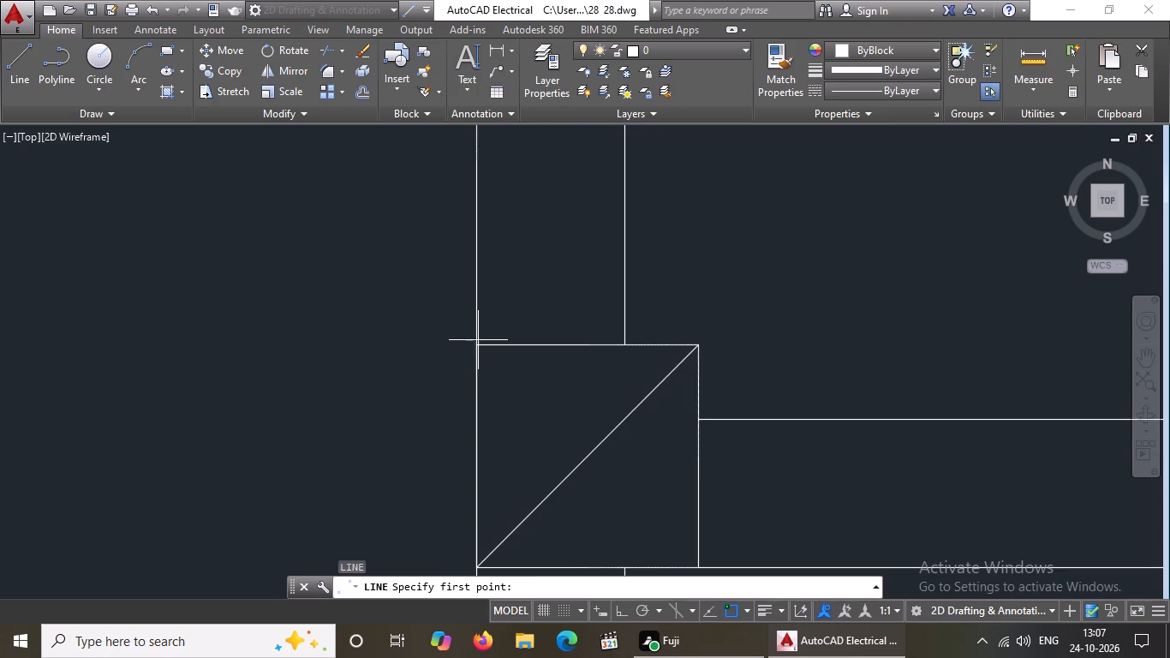
{"action": "left_click", "coordinate": [476, 348]}
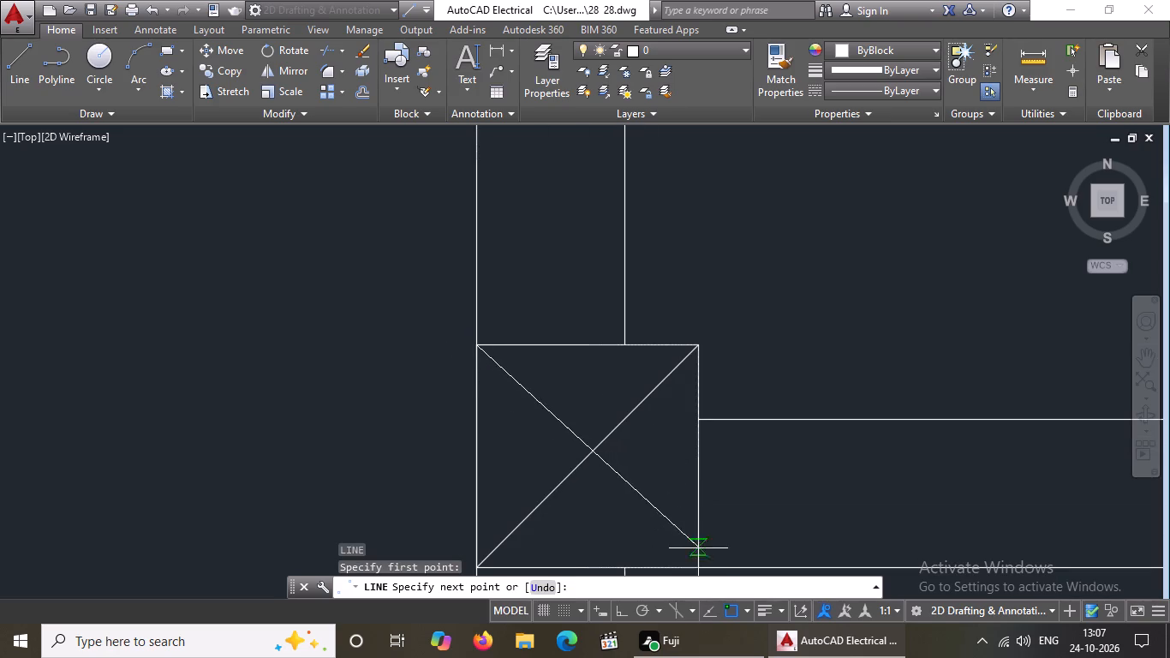
{"action": "left_click", "coordinate": [700, 571]}
{"action": "scroll", "coordinate": [753, 483], "scroll_direction": "down", "scroll_amount": 5}
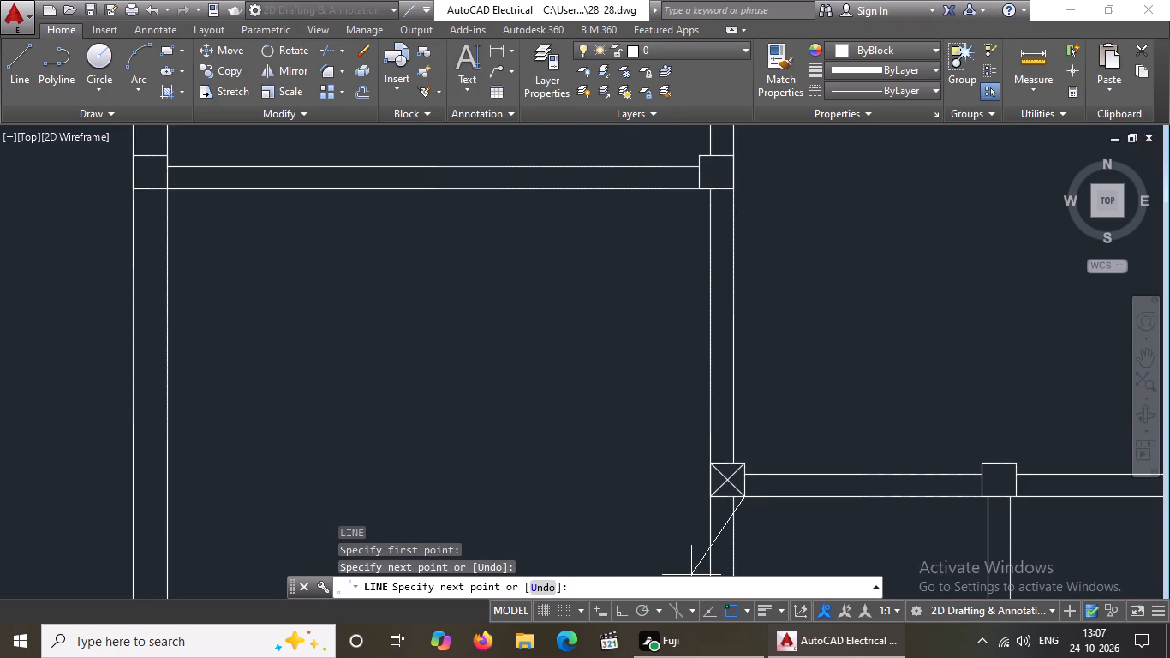
{"action": "key", "text": "Escape"}
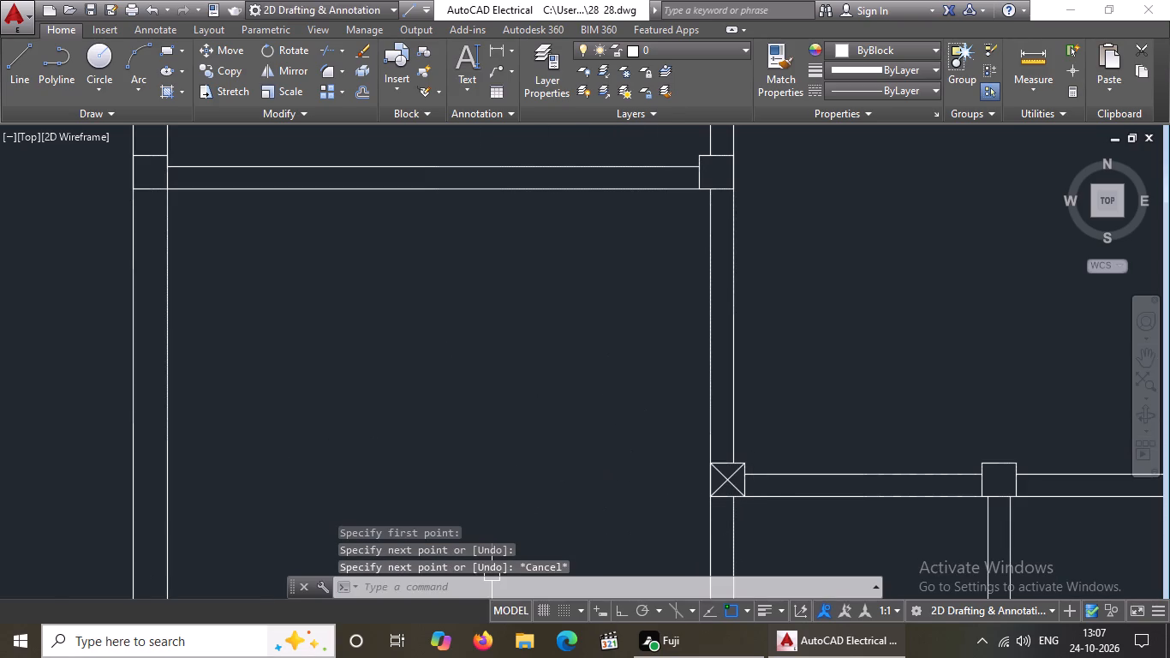
Draw crossing diagonals in the column square where the short vertical wall meets the third-lowest right-hand partition.
{"action": "scroll", "coordinate": [254, 514], "scroll_direction": "down", "scroll_amount": 4}
{"action": "middle_click_drag", "start_coordinate": [349, 508], "coordinate": [413, 431]}
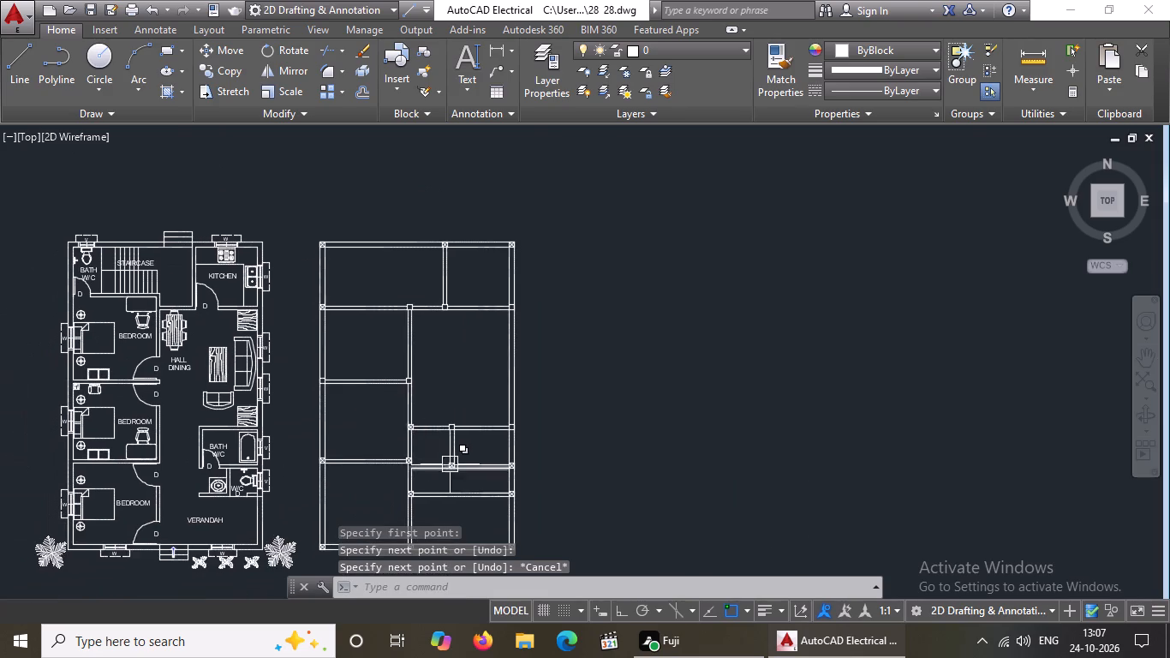
{"action": "scroll", "coordinate": [443, 458], "scroll_direction": "up", "scroll_amount": 2}
{"action": "scroll", "coordinate": [404, 399], "scroll_direction": "up", "scroll_amount": 3}
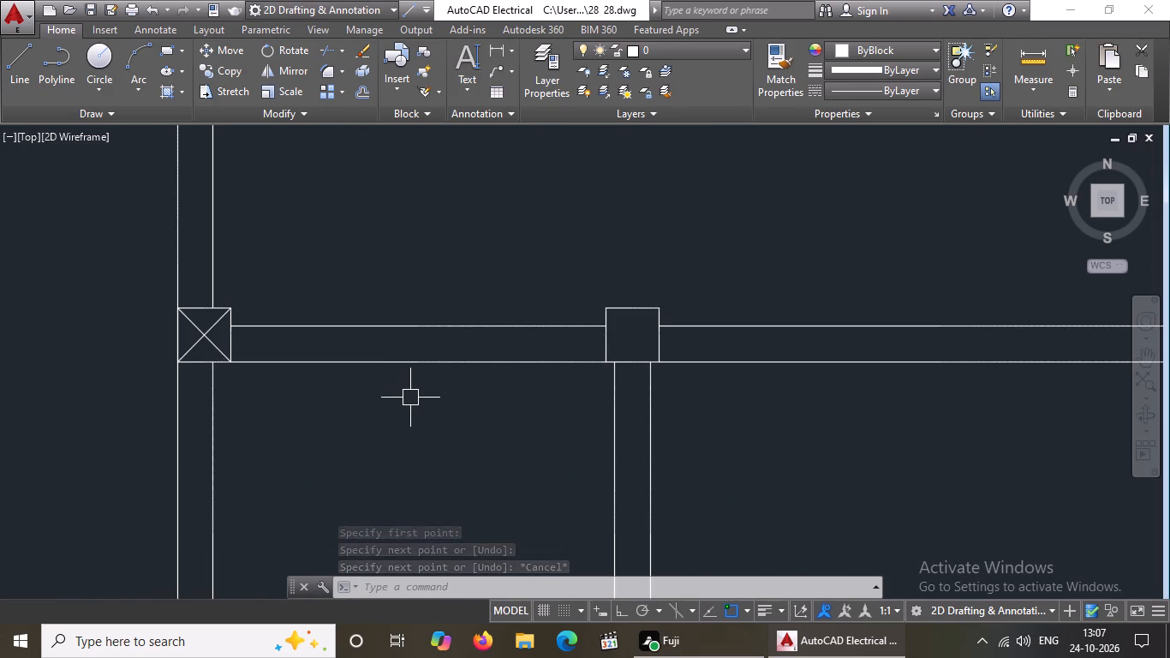
{"action": "key", "text": "Escape"}
{"action": "key", "text": "l"}
{"action": "key", "text": "Return"}
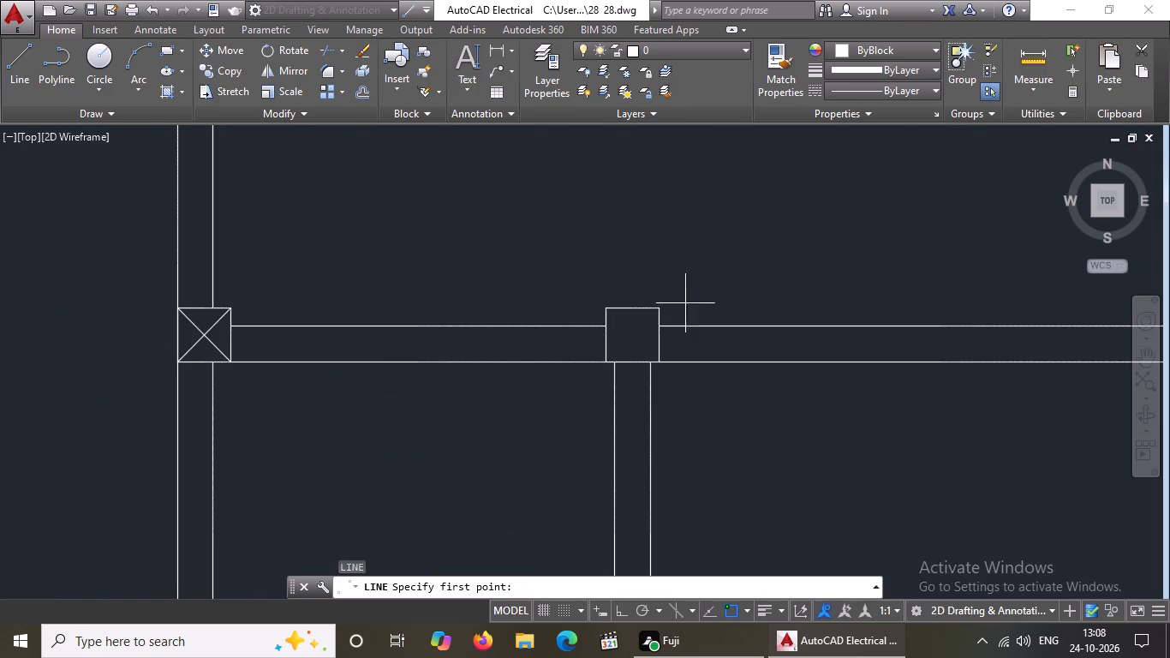
{"action": "scroll", "coordinate": [630, 354], "scroll_direction": "up", "scroll_amount": 3}
{"action": "left_click", "coordinate": [526, 386]}
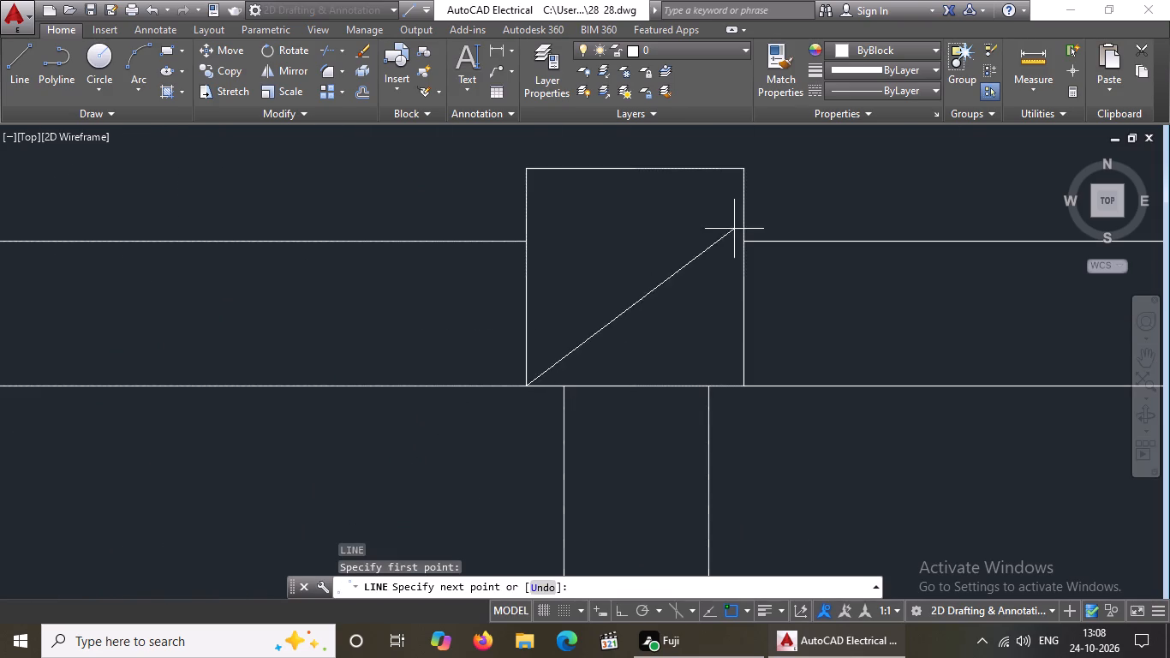
{"action": "left_click", "coordinate": [740, 170]}
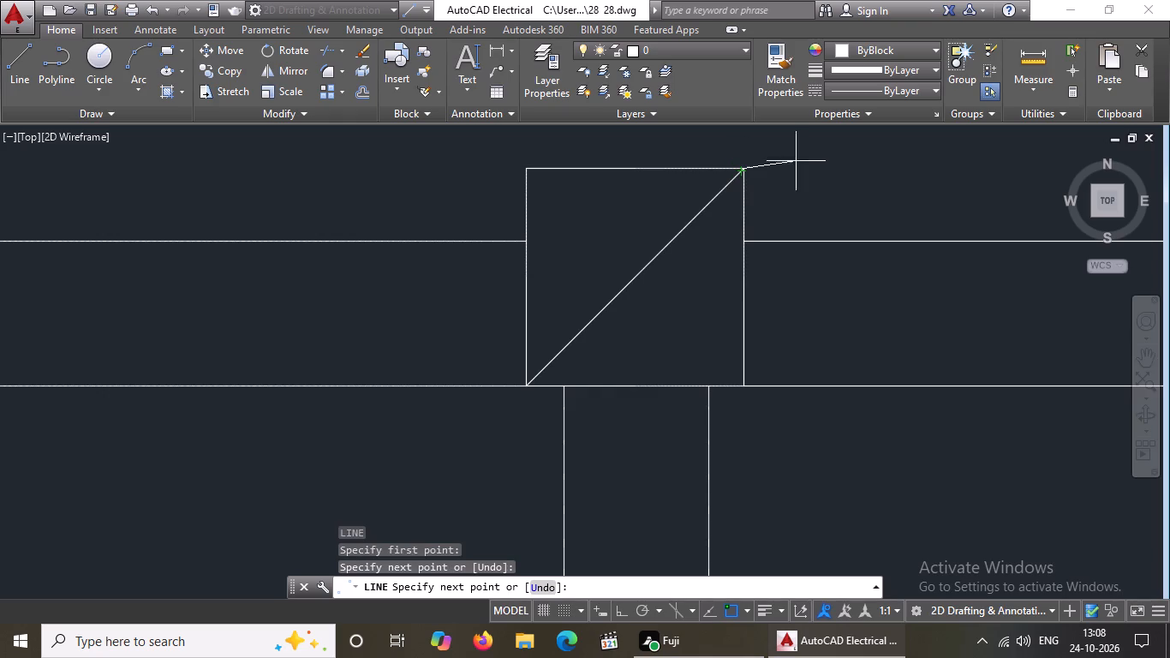
{"action": "key", "text": "Return"}
{"action": "key", "text": "l"}
{"action": "key", "text": "Return"}
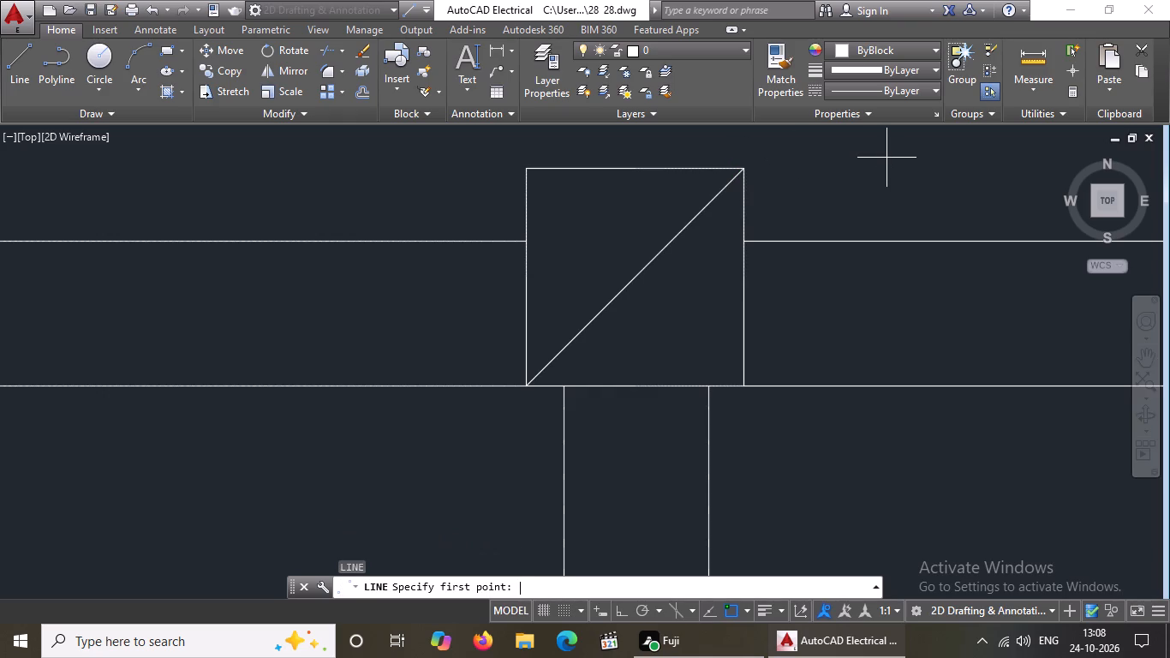
{"action": "left_click", "coordinate": [527, 169]}
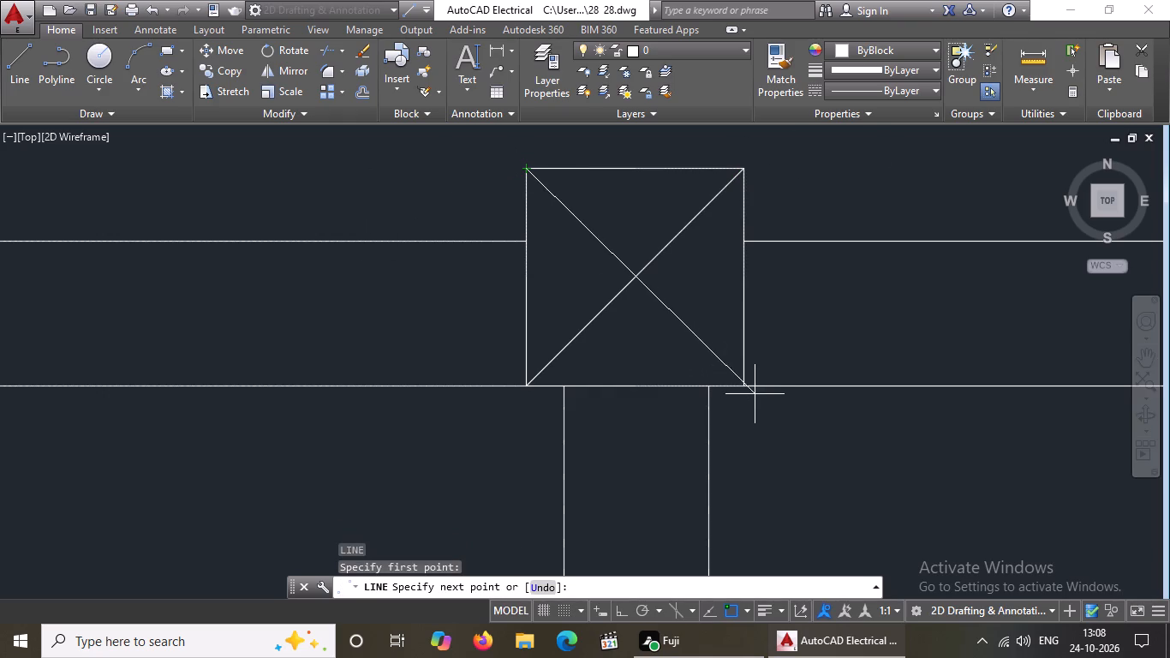
{"action": "left_click", "coordinate": [744, 387]}
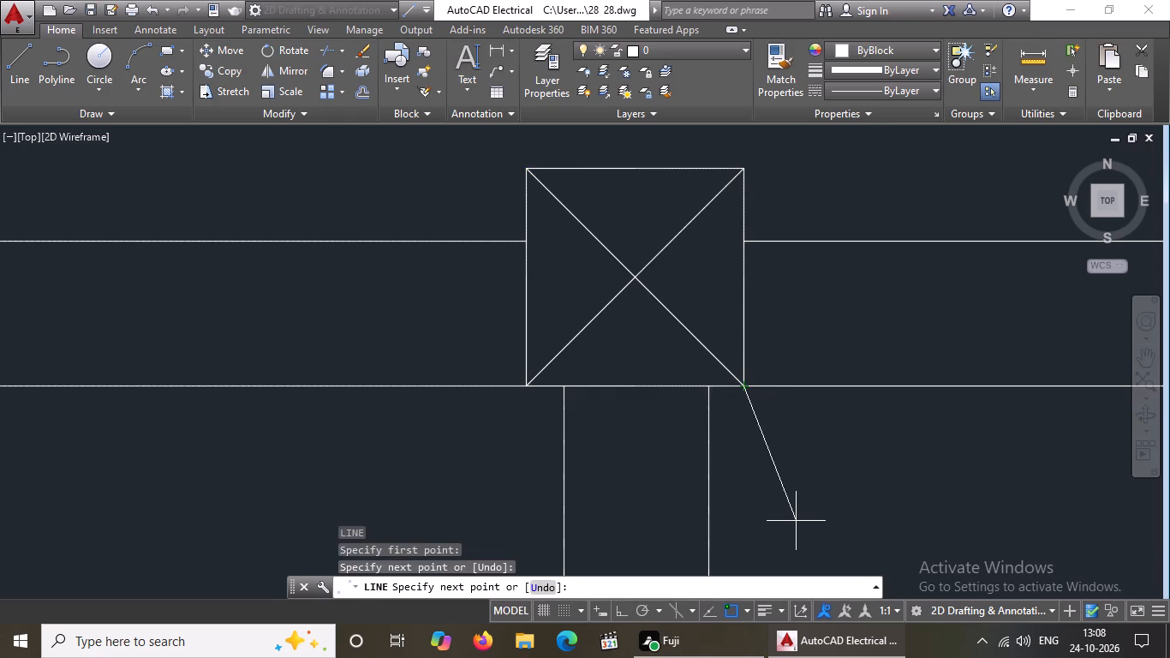
{"action": "key", "text": "Return"}
Draw crossing diagonals in the right outer wall's column square at the third-lowest right-hand partition.
{"action": "scroll", "coordinate": [783, 517], "scroll_direction": "down", "scroll_amount": 6}
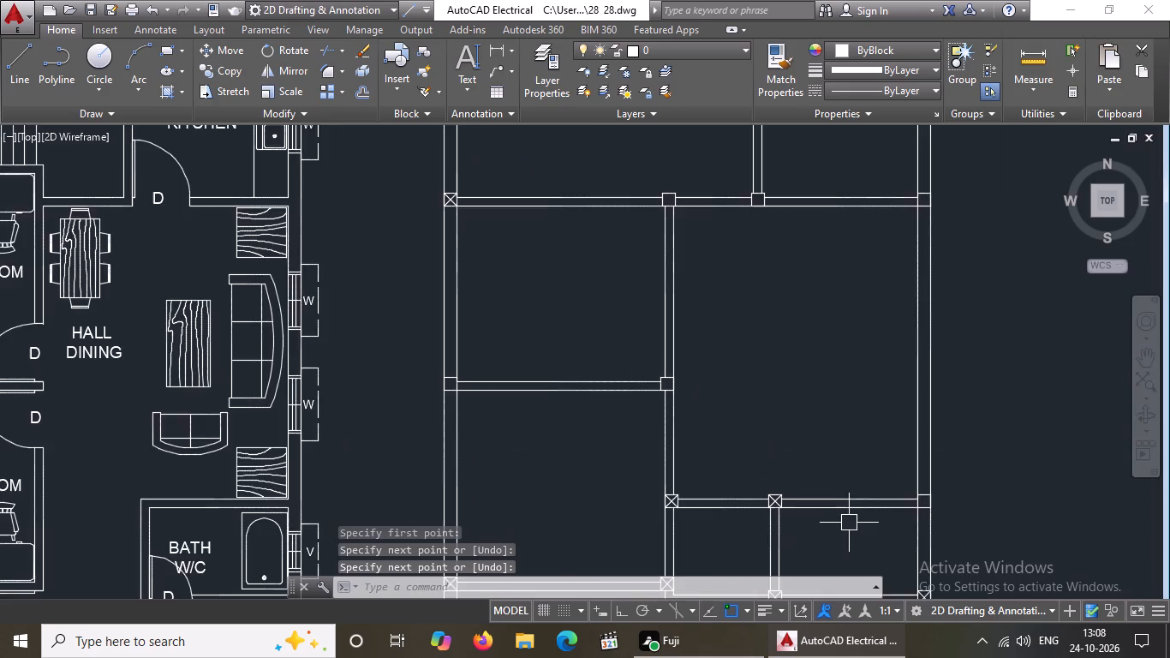
{"action": "middle_click_drag", "start_coordinate": [851, 523], "coordinate": [803, 404]}
{"action": "scroll", "coordinate": [875, 391], "scroll_direction": "up", "scroll_amount": 4}
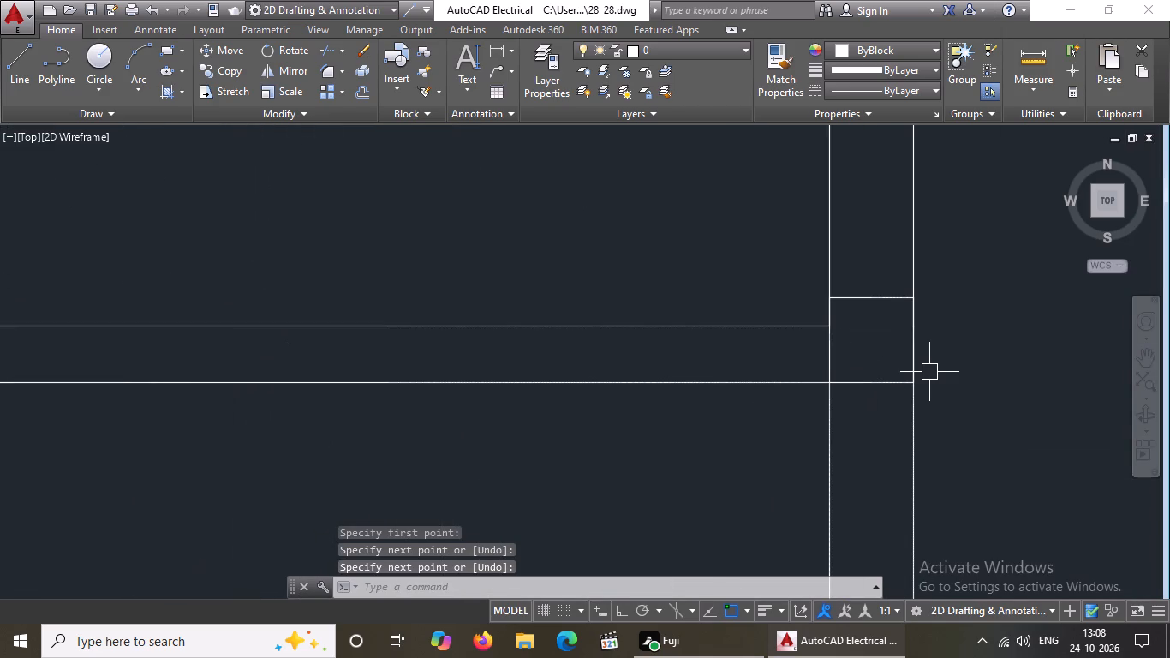
{"action": "key", "text": "l"}
{"action": "key", "text": "Return"}
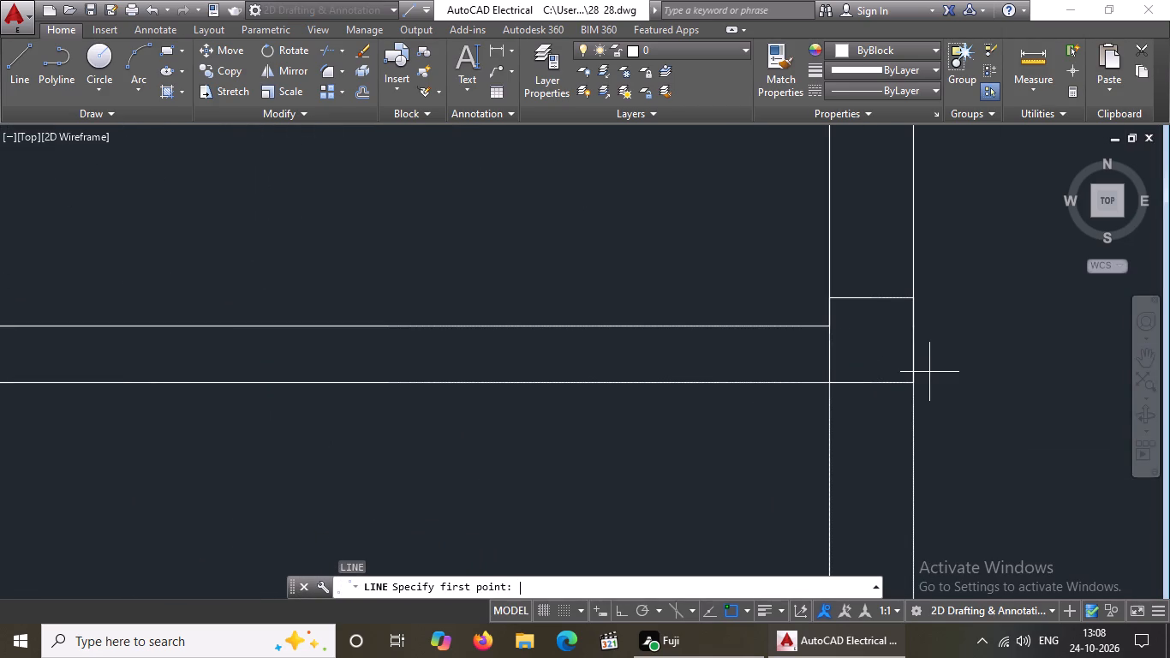
{"action": "left_click", "coordinate": [832, 380]}
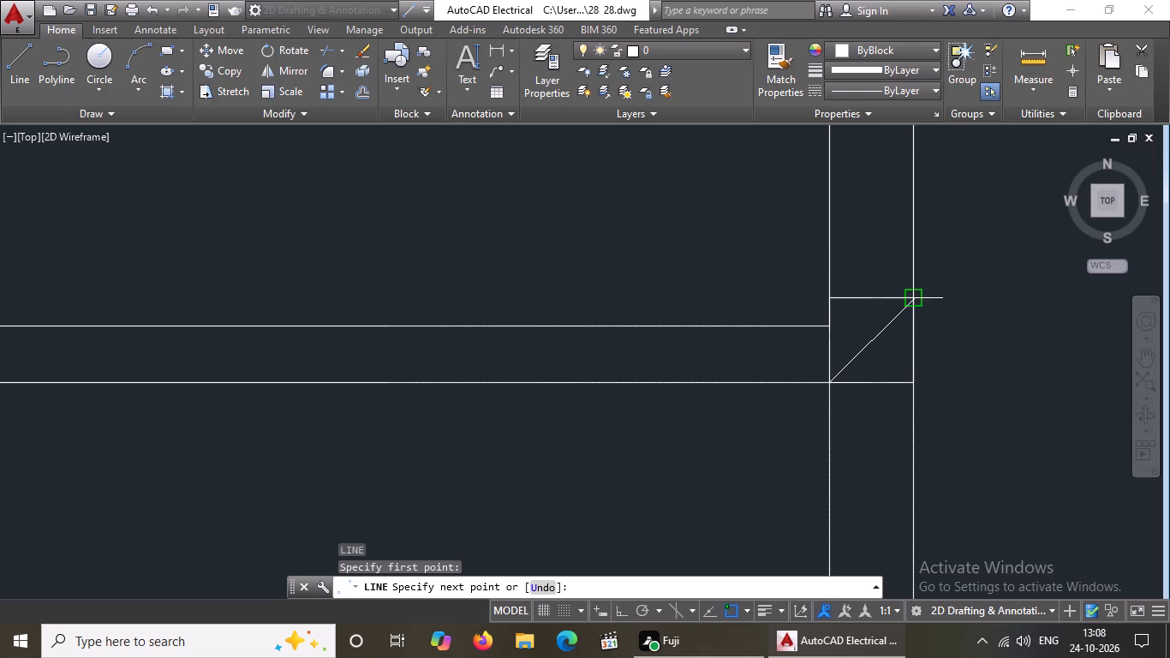
{"action": "left_click_drag", "start_coordinate": [916, 296], "coordinate": [945, 291]}
{"action": "key", "text": "Return"}
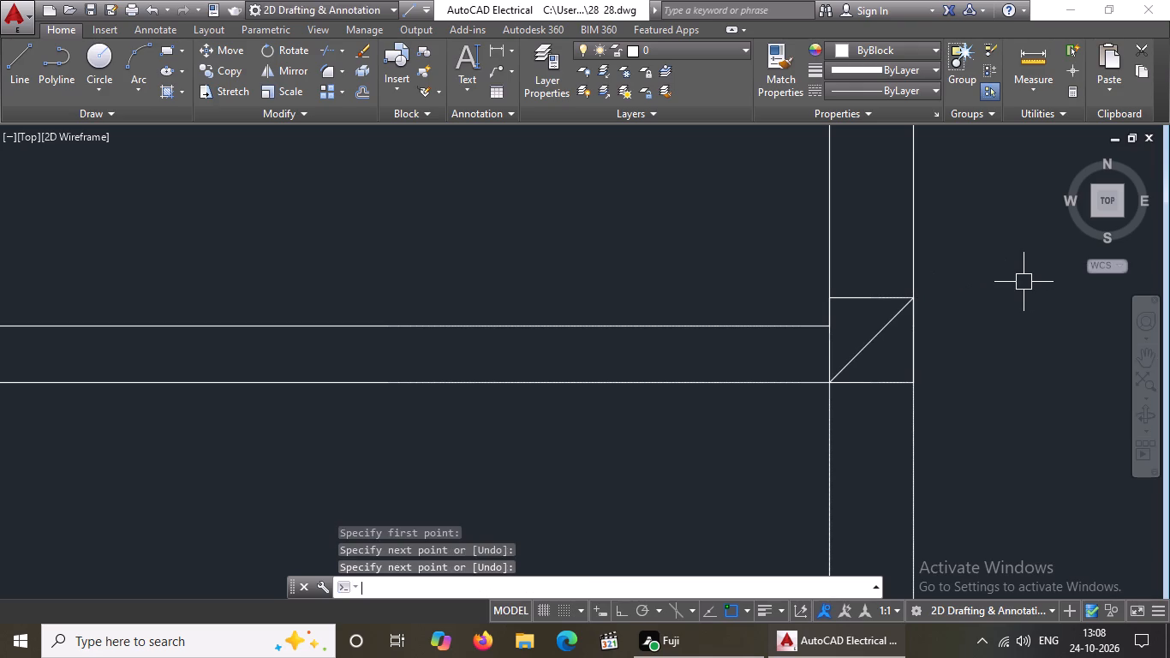
{"action": "key", "text": "l"}
{"action": "key", "text": "Return"}
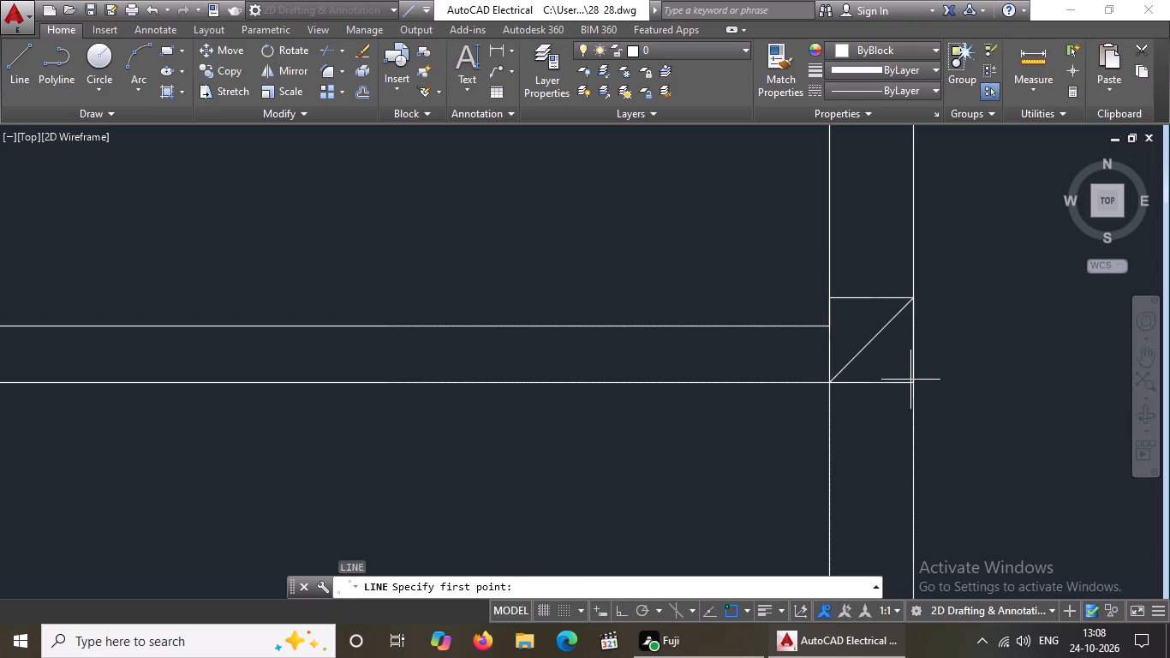
{"action": "left_click", "coordinate": [913, 383]}
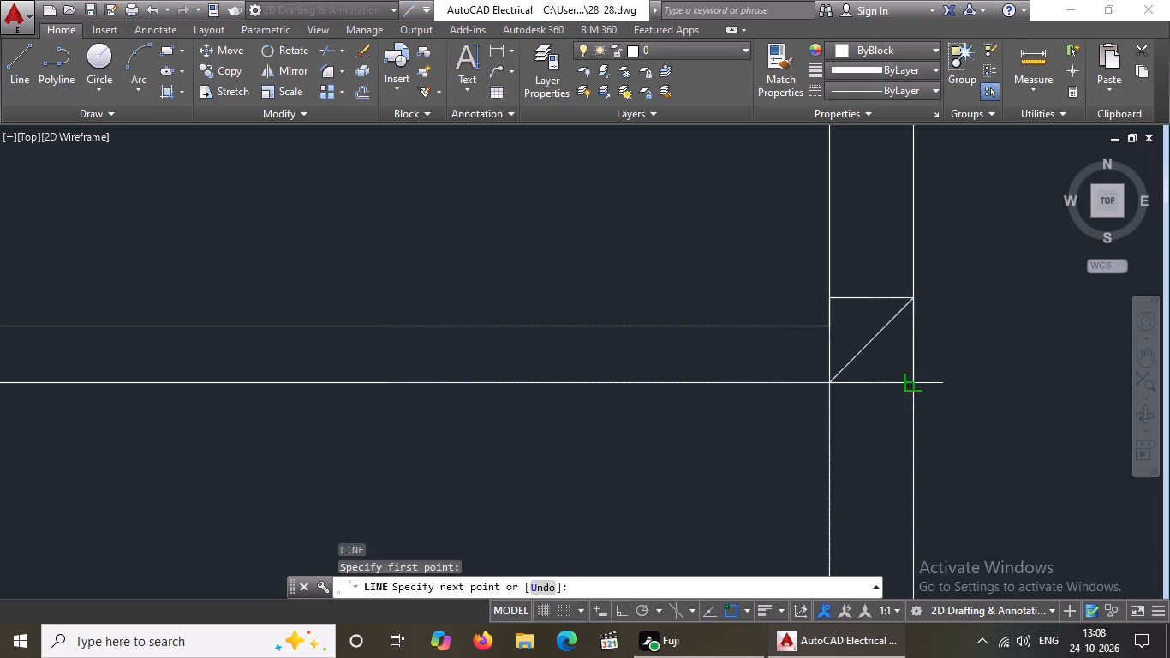
{"action": "left_click", "coordinate": [824, 302]}
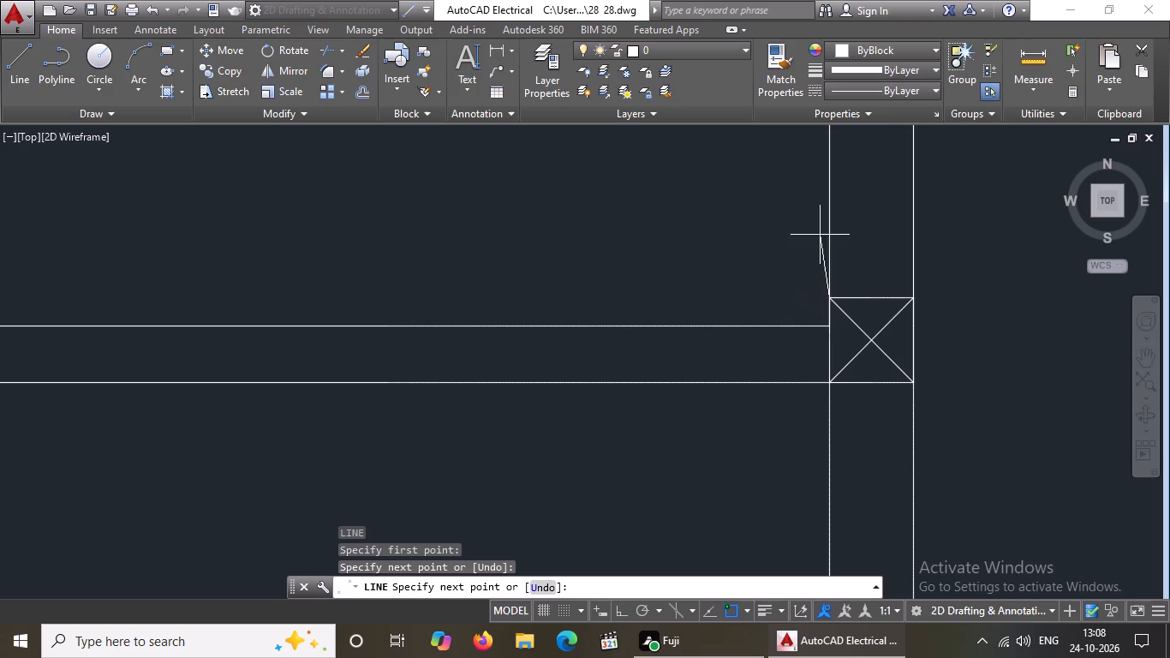
{"action": "key", "text": "Return"}
Draw crossing diagonals in the left outer wall's column square at the second-lowest left-hand partition.
{"action": "scroll", "coordinate": [830, 241], "scroll_direction": "down", "scroll_amount": 5}
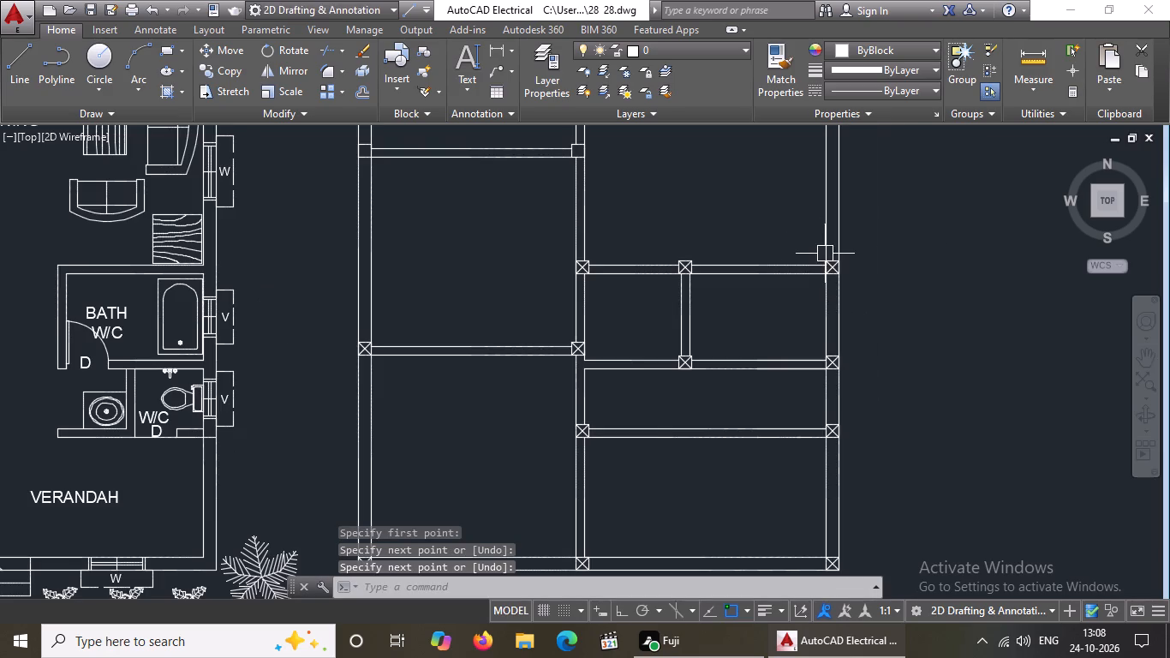
{"action": "middle_click_drag", "start_coordinate": [675, 241], "coordinate": [695, 353]}
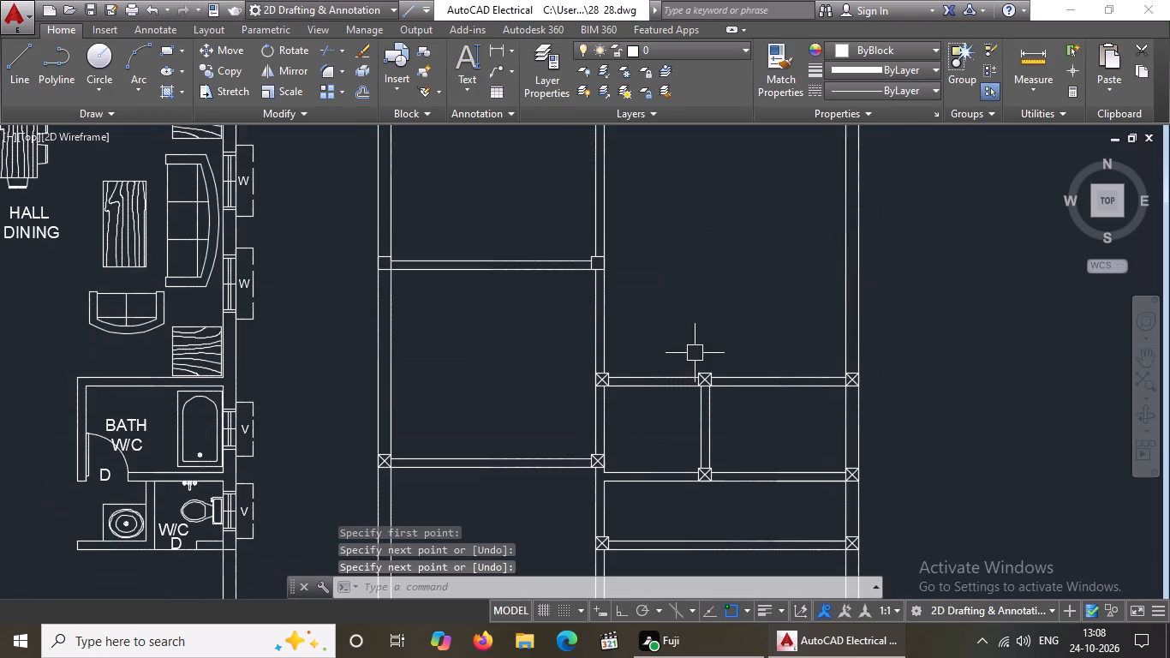
{"action": "scroll", "coordinate": [699, 350], "scroll_direction": "down", "scroll_amount": 2}
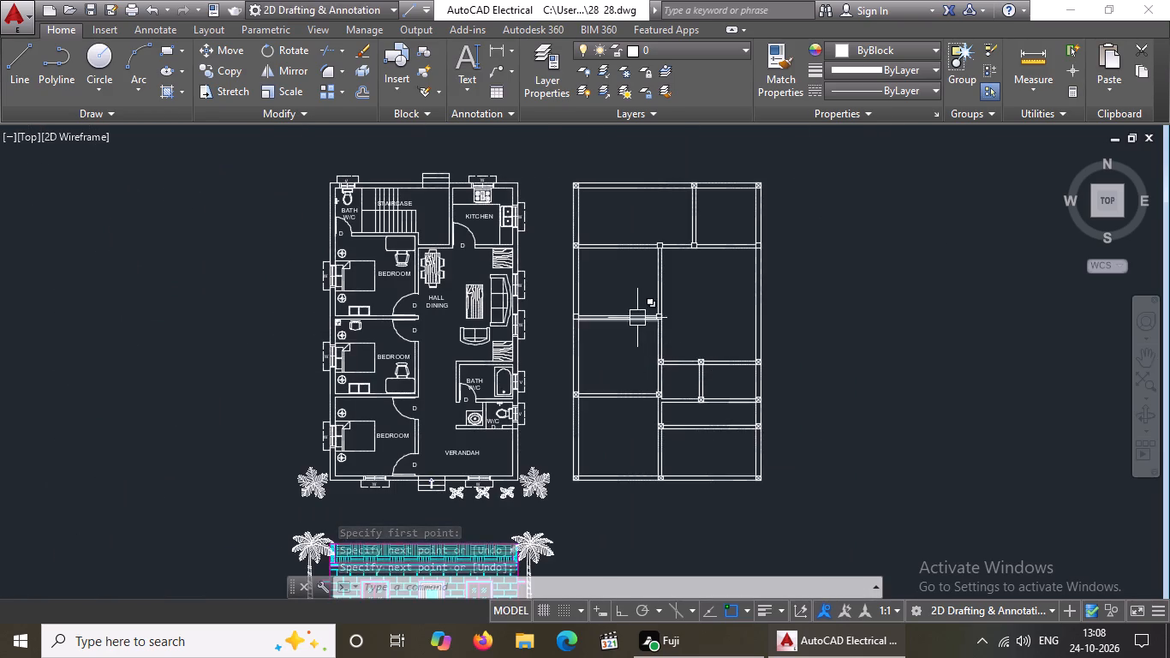
{"action": "scroll", "coordinate": [637, 313], "scroll_direction": "up", "scroll_amount": 3}
{"action": "scroll", "coordinate": [402, 322], "scroll_direction": "up", "scroll_amount": 3}
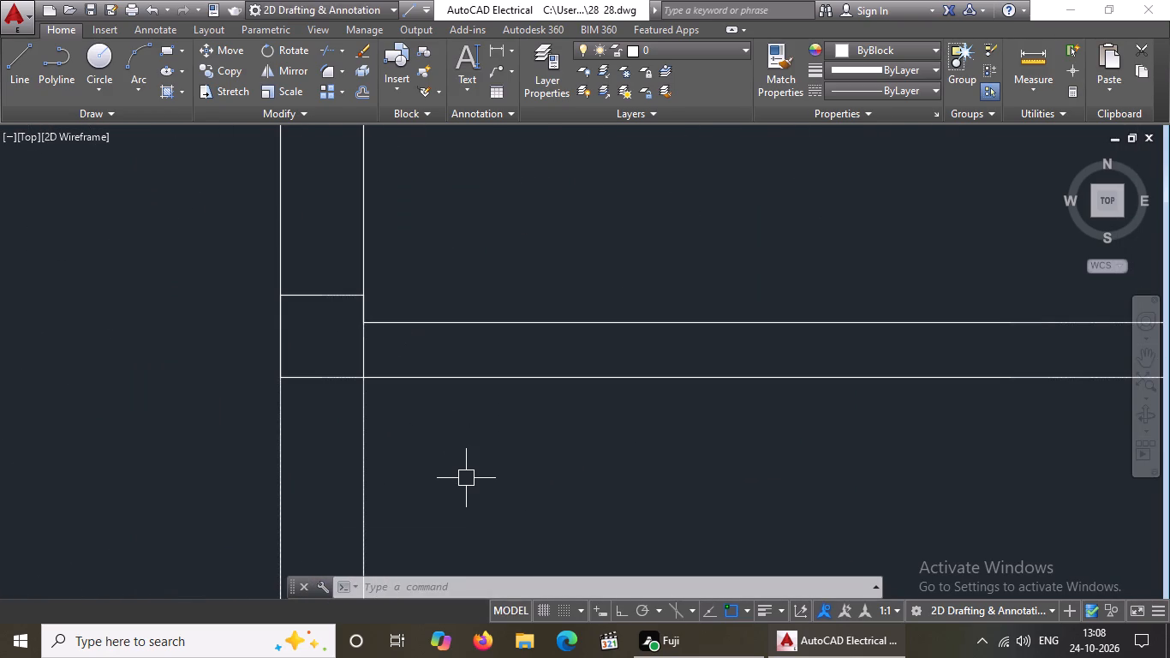
{"action": "key", "text": "l"}
{"action": "key", "text": "Return"}
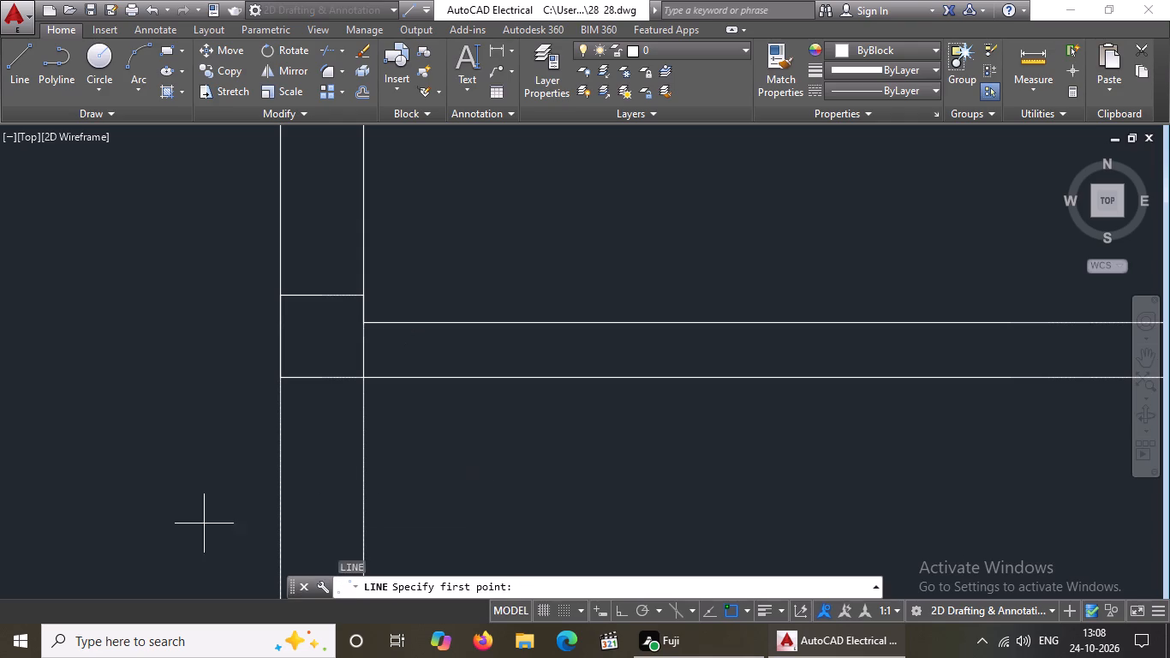
{"action": "left_click", "coordinate": [274, 380]}
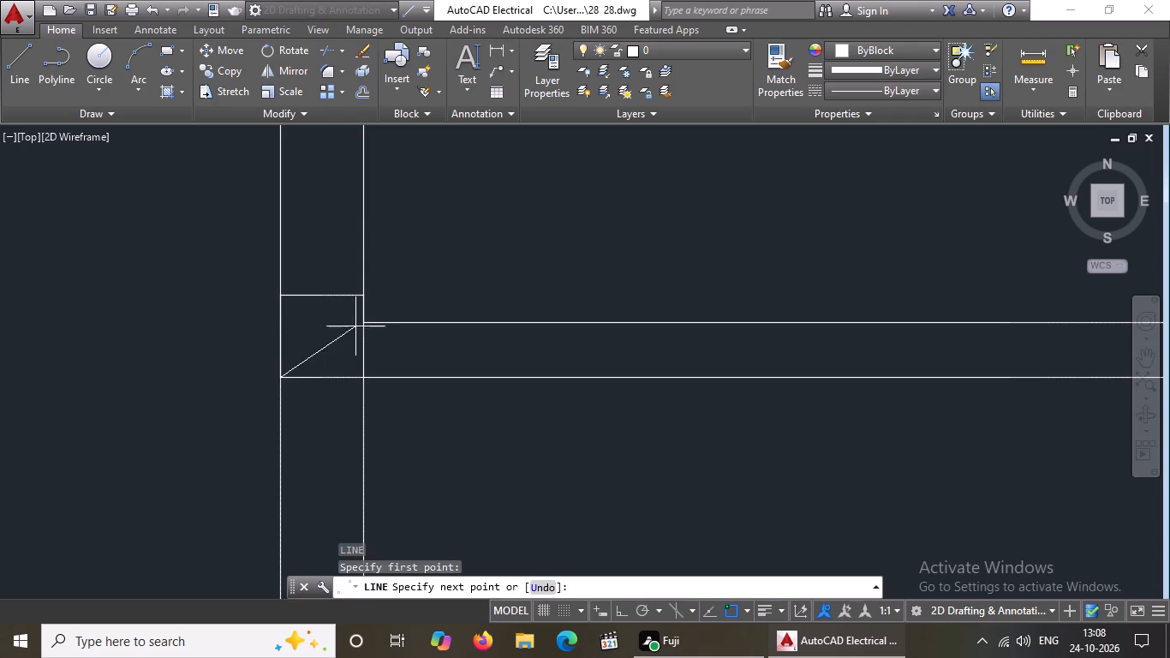
{"action": "left_click_drag", "start_coordinate": [362, 295], "coordinate": [370, 290]}
{"action": "key", "text": "Return"}
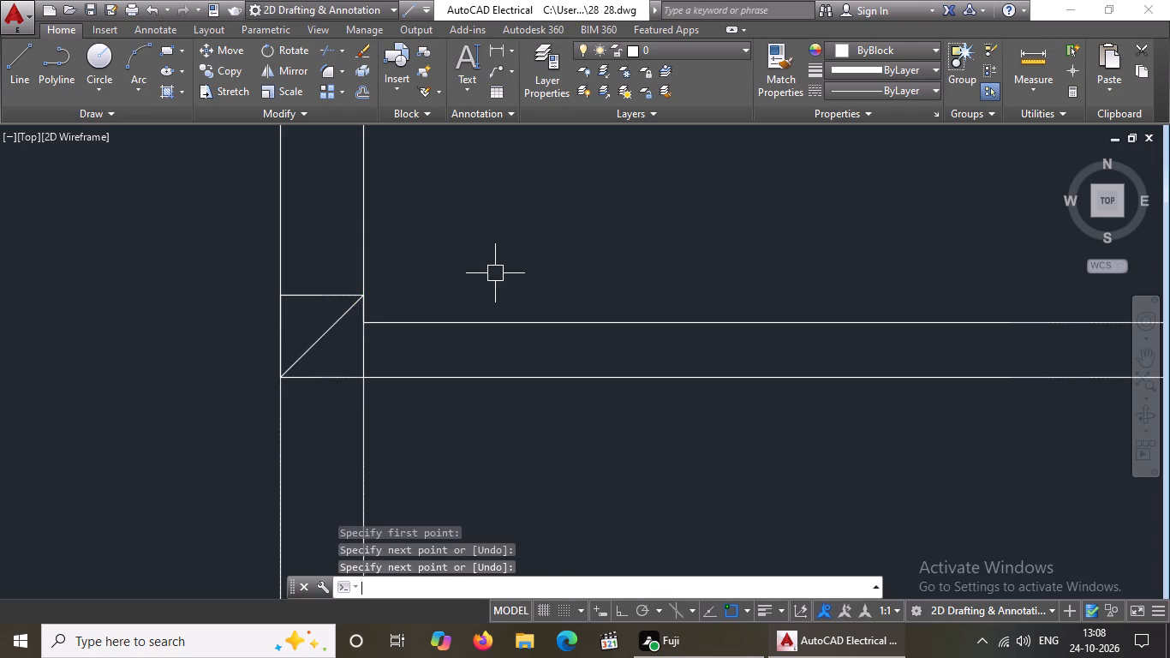
{"action": "key", "text": "l"}
{"action": "key", "text": "Return"}
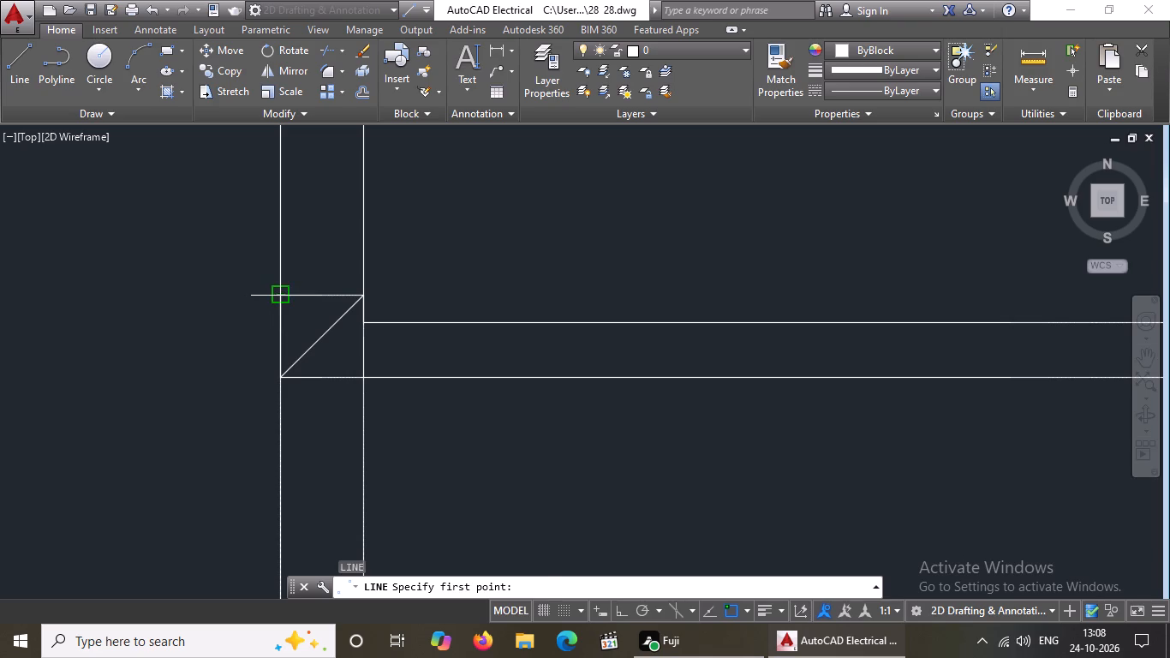
{"action": "left_click", "coordinate": [282, 292]}
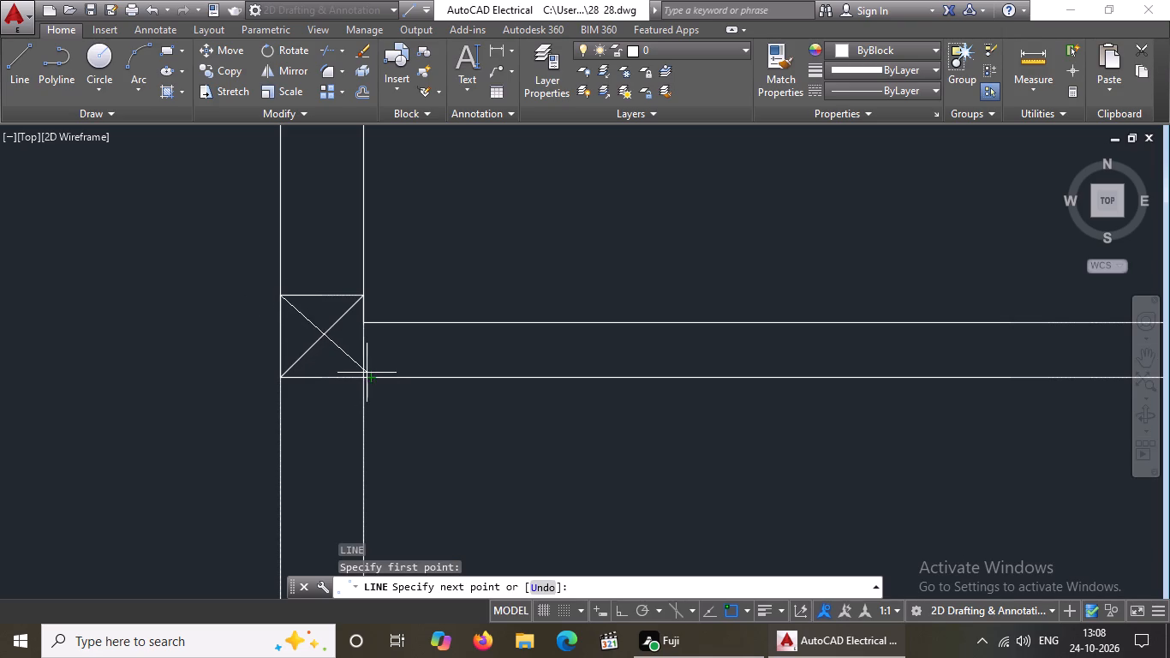
{"action": "scroll", "coordinate": [367, 374], "scroll_direction": "up", "scroll_amount": 3}
{"action": "left_click", "coordinate": [341, 404]}
{"action": "scroll", "coordinate": [401, 480], "scroll_direction": "down", "scroll_amount": 5}
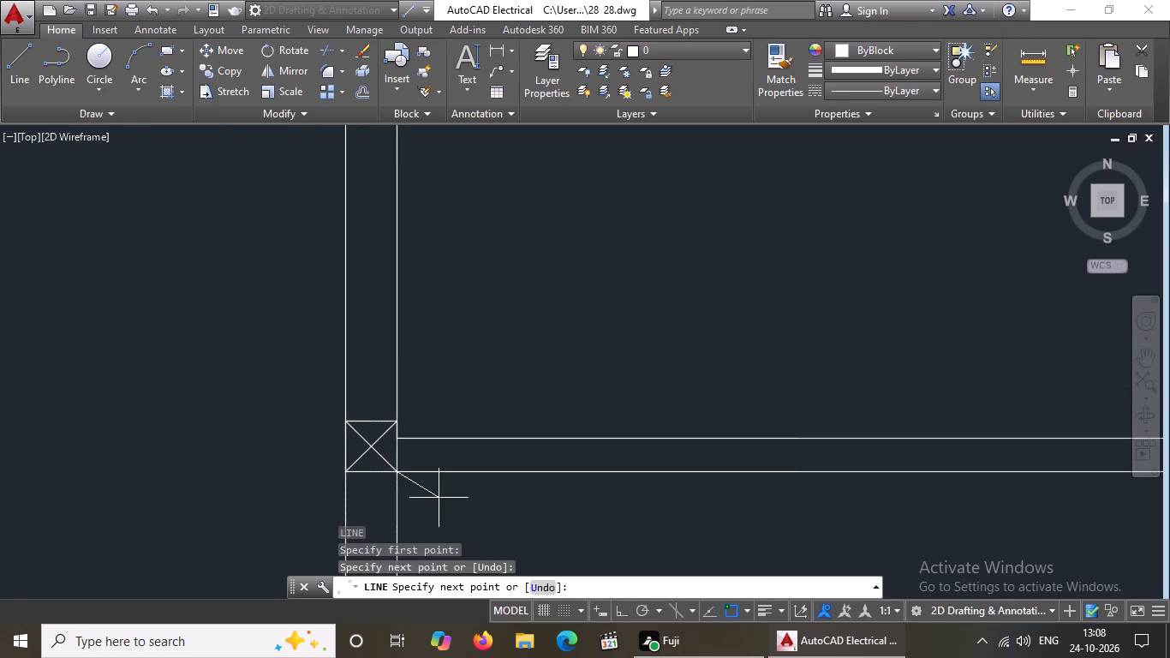
{"action": "key", "text": "Return"}
Draw crossing diagonals in the central vertical wall's column square at the second-lowest left-hand partition.
{"action": "scroll", "coordinate": [447, 499], "scroll_direction": "down", "scroll_amount": 4}
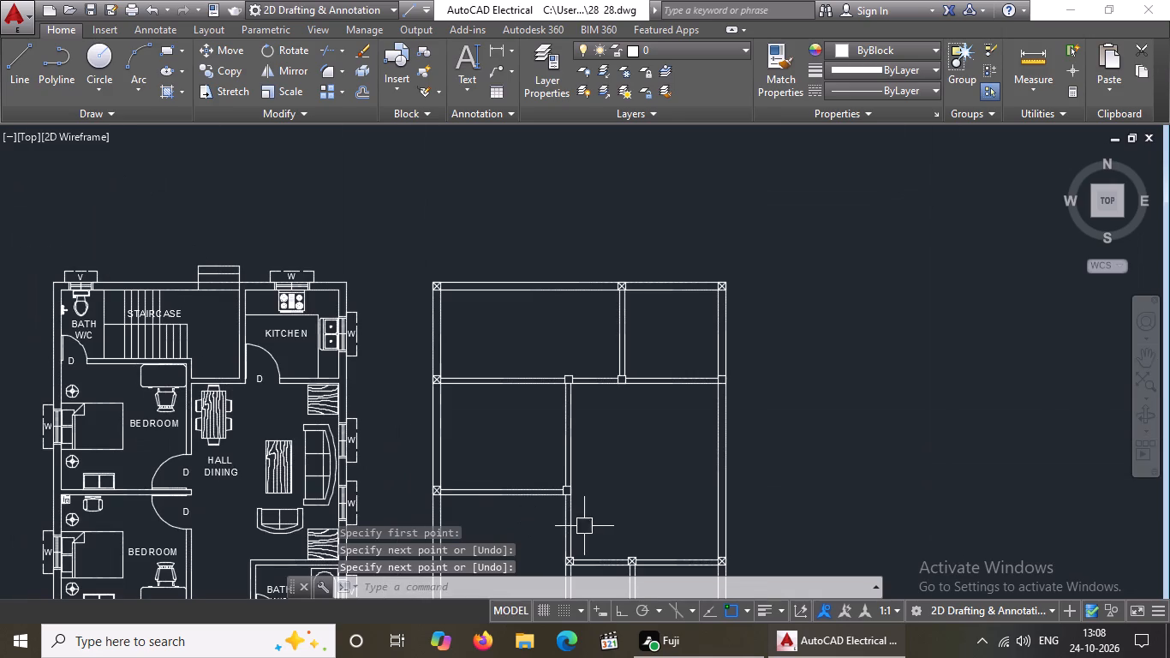
{"action": "scroll", "coordinate": [559, 528], "scroll_direction": "up", "scroll_amount": 5}
{"action": "scroll", "coordinate": [593, 370], "scroll_direction": "down", "scroll_amount": 2}
{"action": "scroll", "coordinate": [594, 251], "scroll_direction": "up", "scroll_amount": 1}
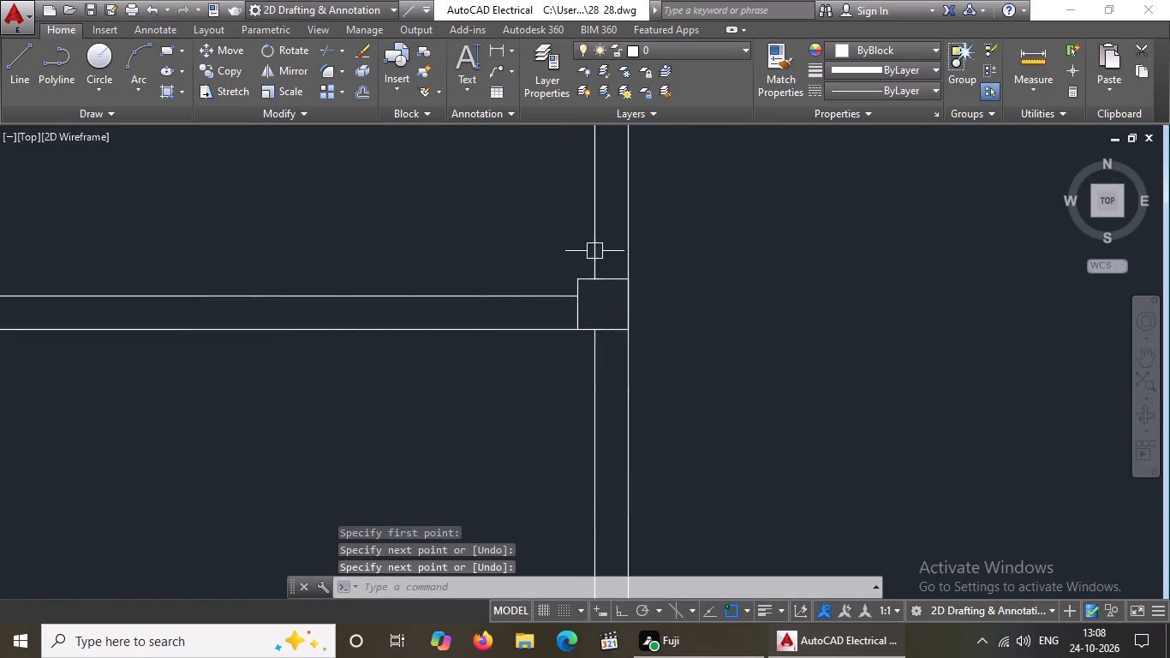
{"action": "scroll", "coordinate": [594, 251], "scroll_direction": "up", "scroll_amount": 1}
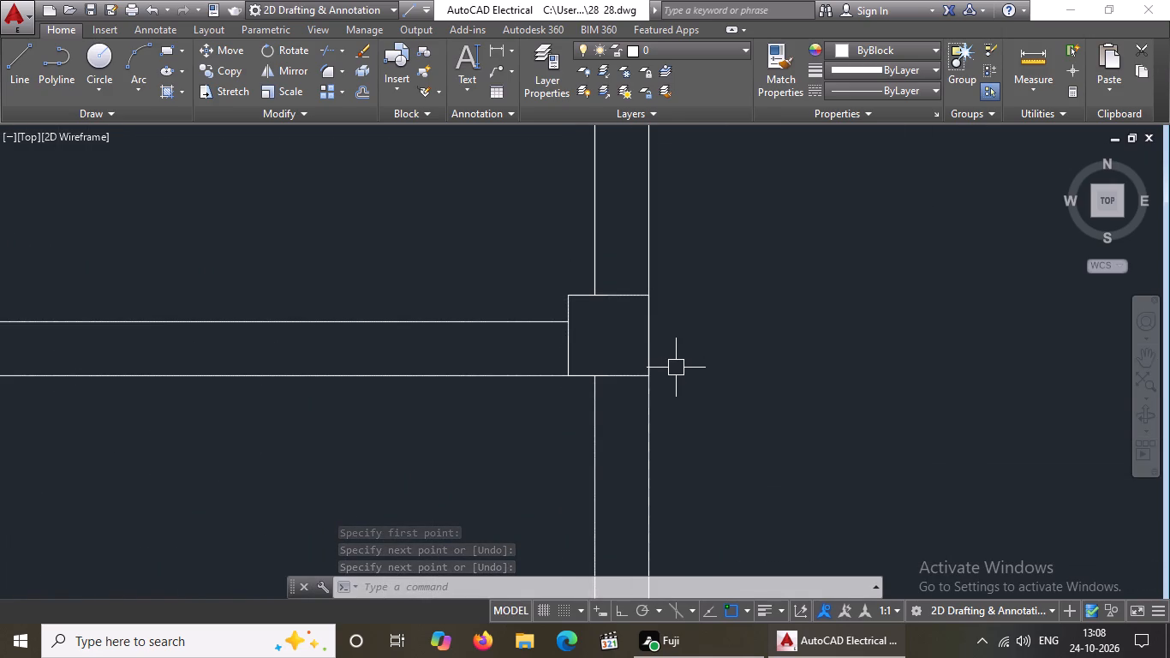
{"action": "key", "text": "l"}
{"action": "key", "text": "Return"}
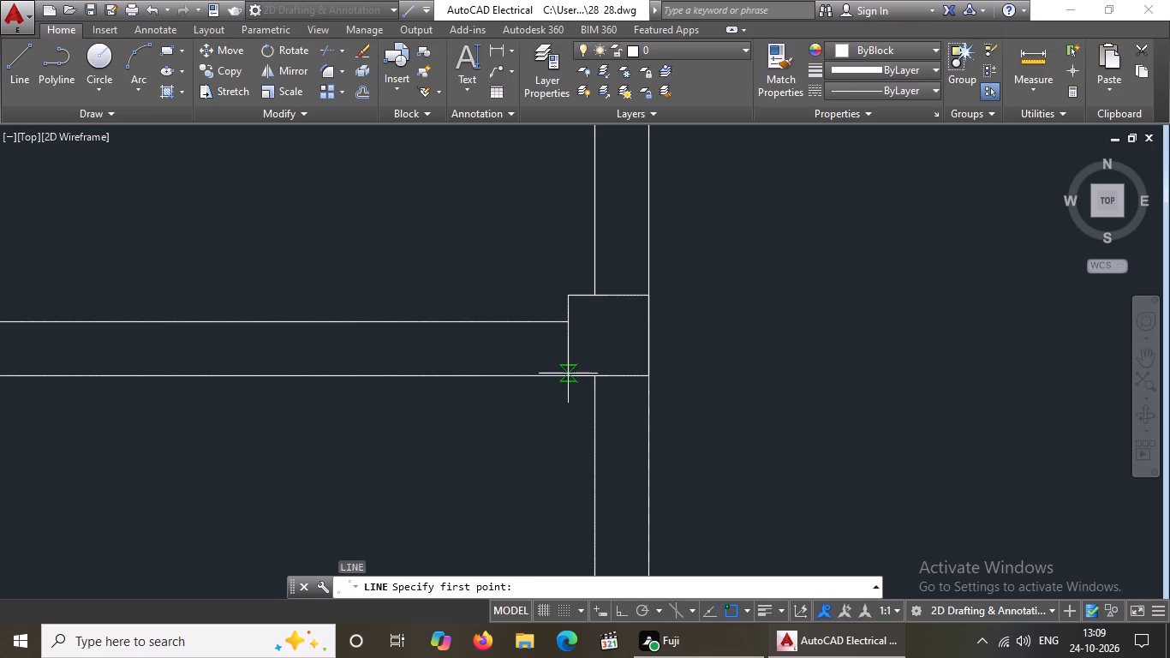
{"action": "left_click", "coordinate": [567, 375]}
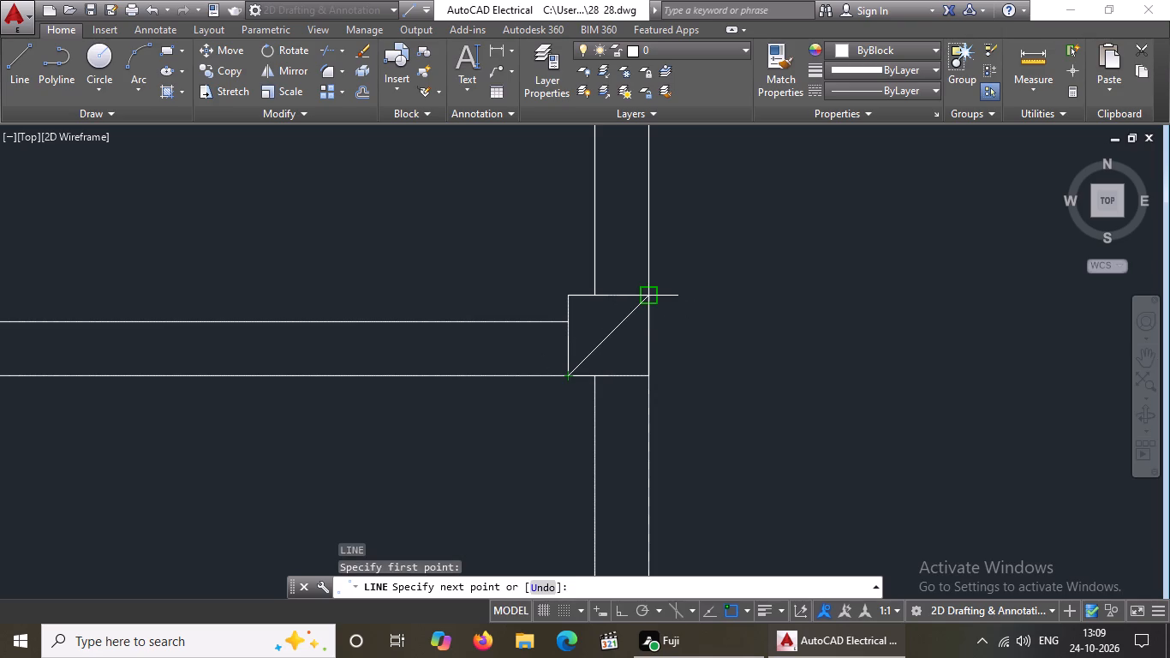
{"action": "left_click", "coordinate": [650, 296]}
{"action": "key", "text": "Return"}
{"action": "key", "text": "l"}
{"action": "key", "text": "Return"}
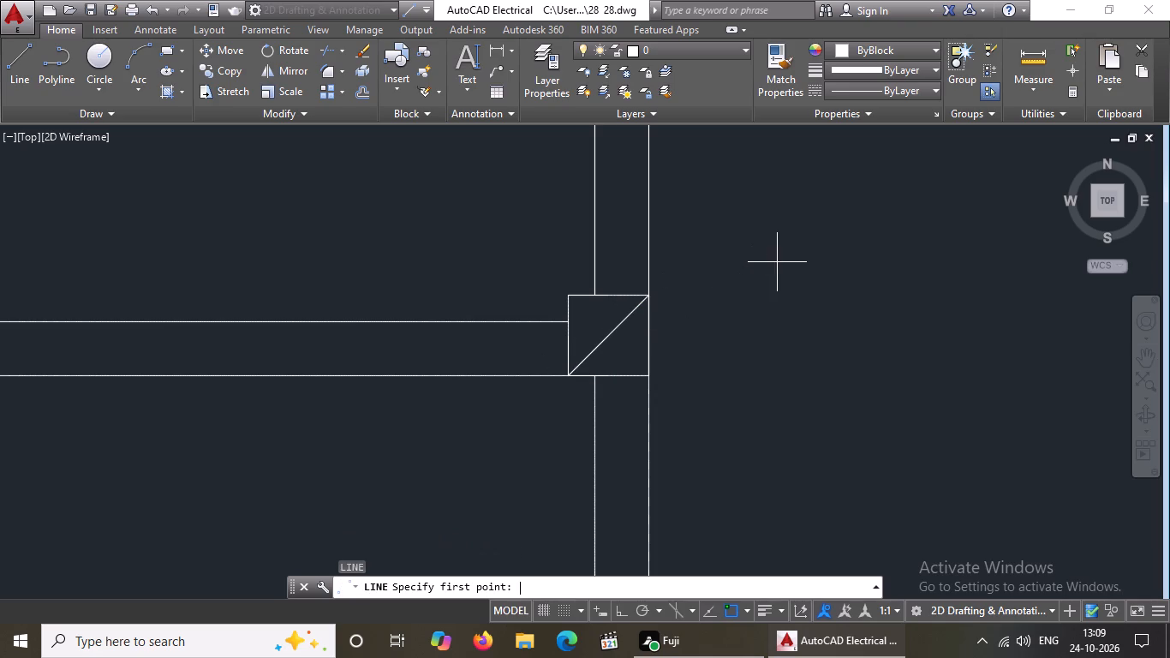
{"action": "left_click", "coordinate": [568, 296]}
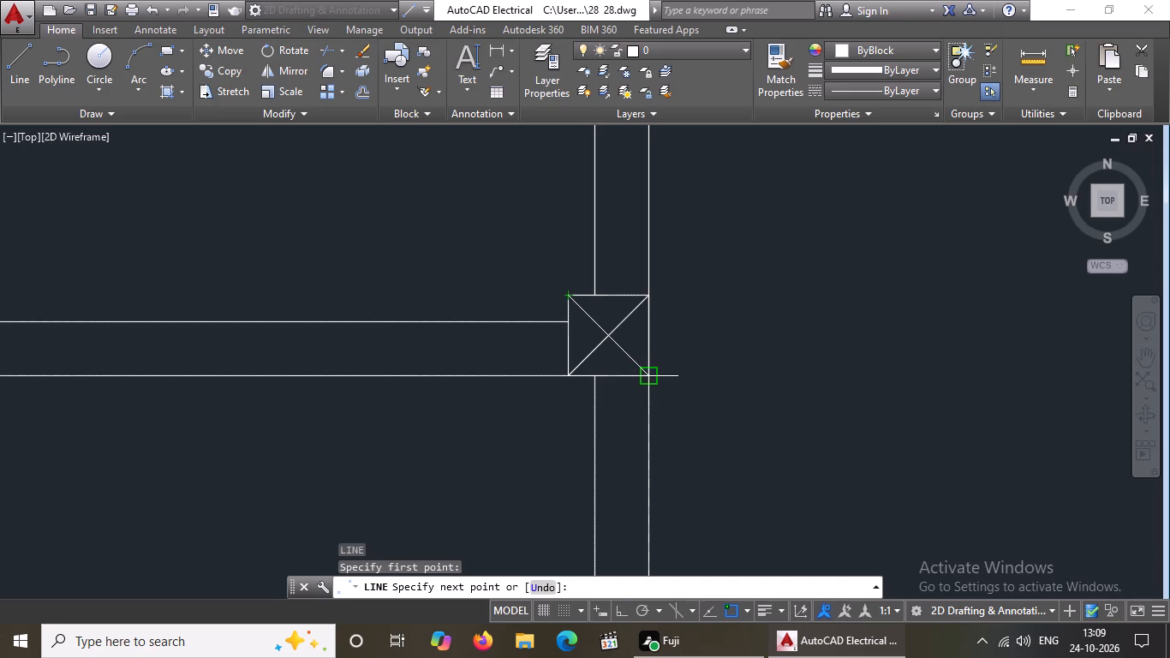
{"action": "left_click", "coordinate": [649, 377]}
{"action": "scroll", "coordinate": [688, 358], "scroll_direction": "down", "scroll_amount": 6}
{"action": "scroll", "coordinate": [763, 394], "scroll_direction": "up", "scroll_amount": 3}
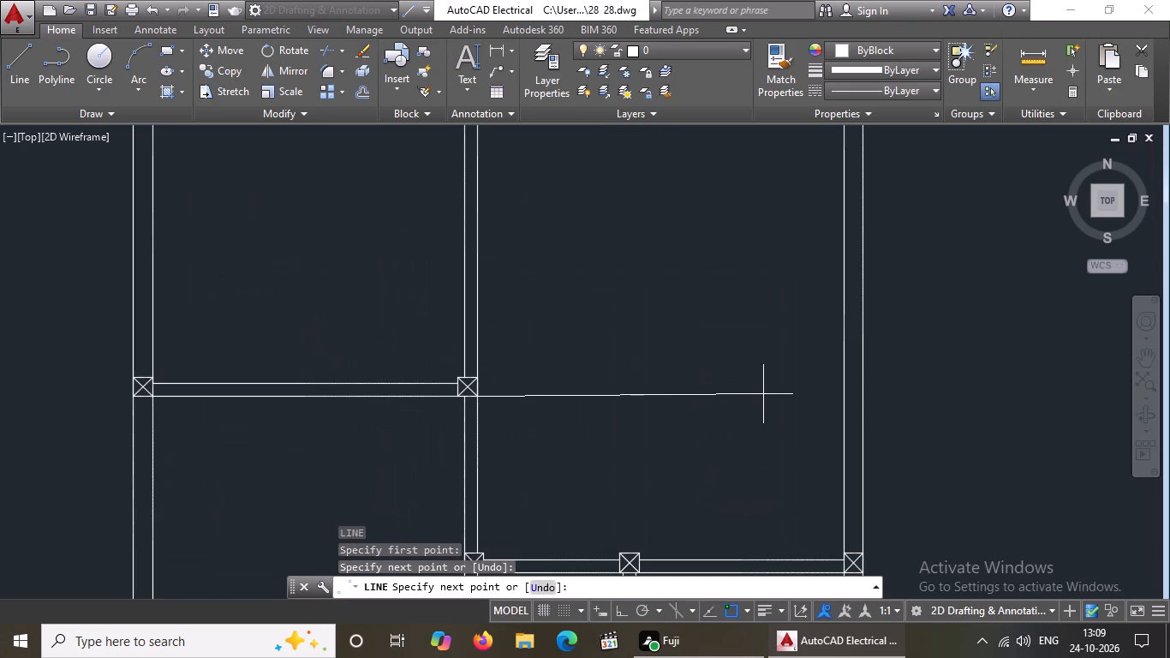
{"action": "key", "text": "Return"}
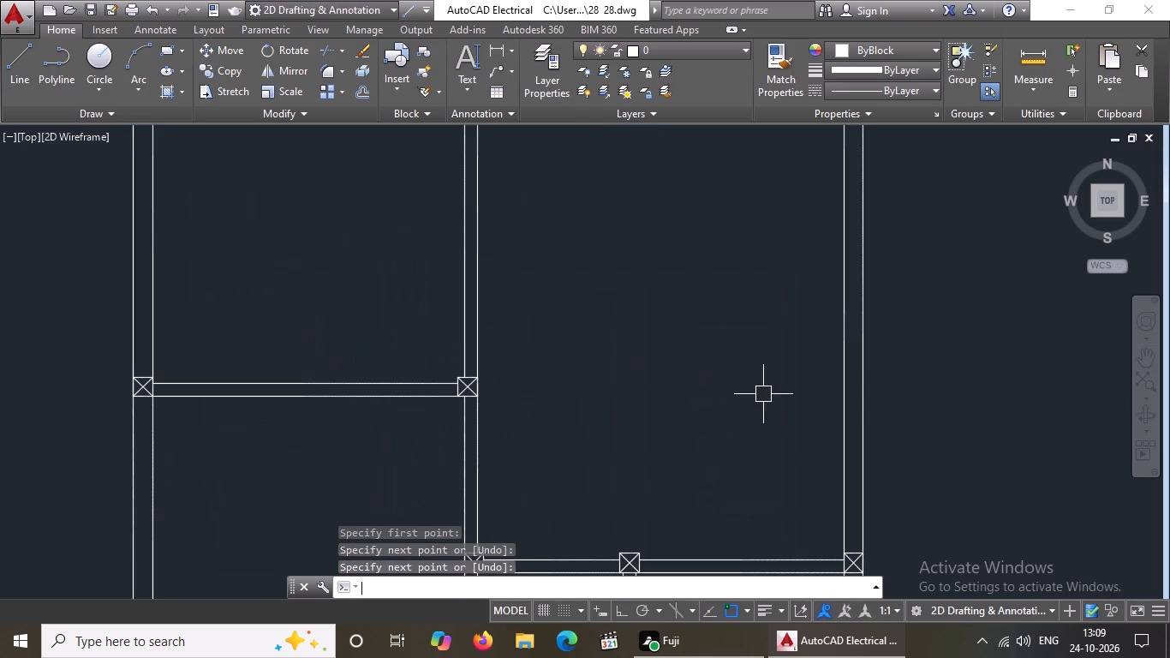
Draw crossing diagonals in the column square where the central vertical wall meets the upper horizontal partition.
{"action": "scroll", "coordinate": [662, 367], "scroll_direction": "down", "scroll_amount": 3}
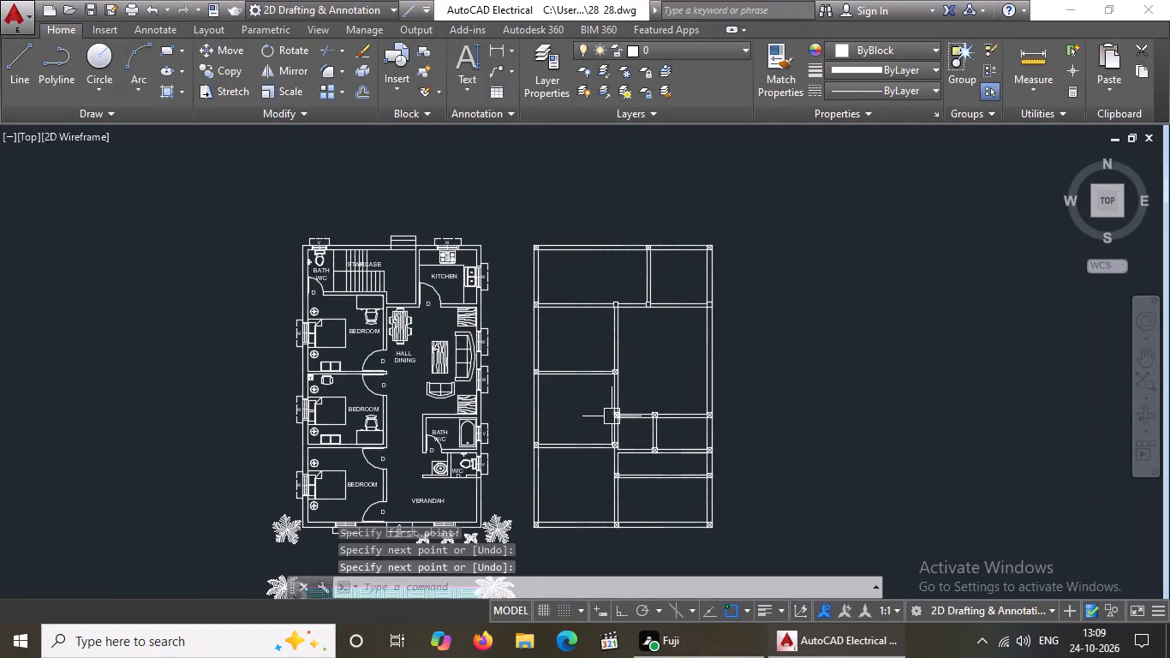
{"action": "scroll", "coordinate": [612, 422], "scroll_direction": "down", "scroll_amount": 1}
{"action": "scroll", "coordinate": [590, 366], "scroll_direction": "up", "scroll_amount": 4}
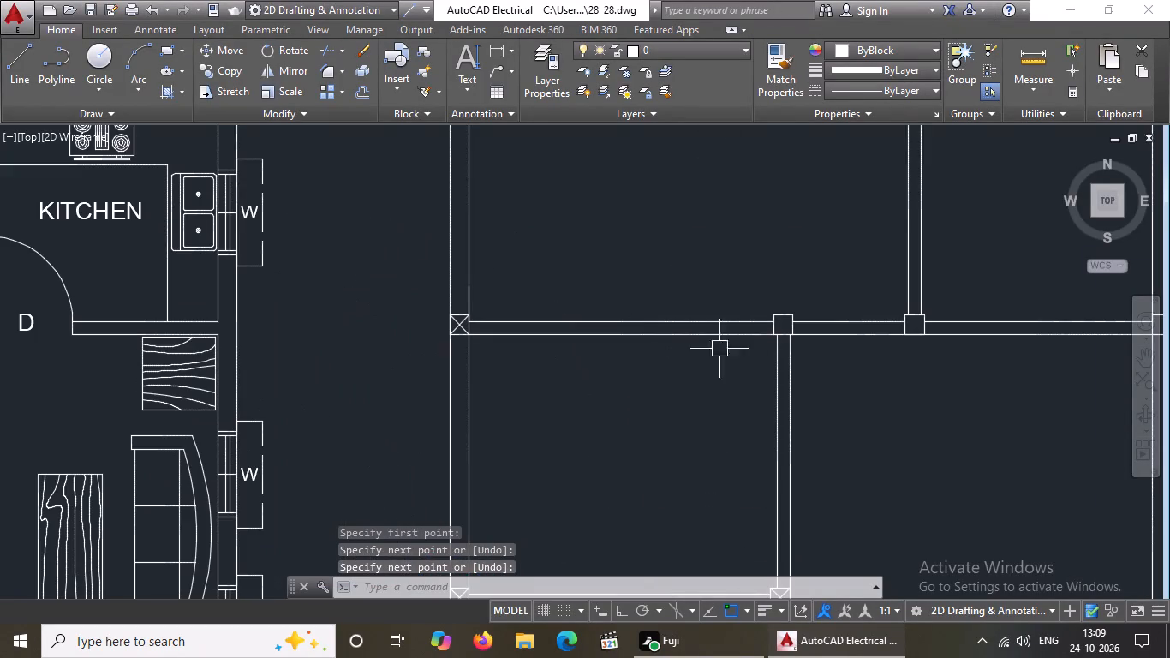
{"action": "scroll", "coordinate": [792, 356], "scroll_direction": "down", "scroll_amount": 2}
{"action": "key", "text": "l"}
{"action": "key", "text": "Return"}
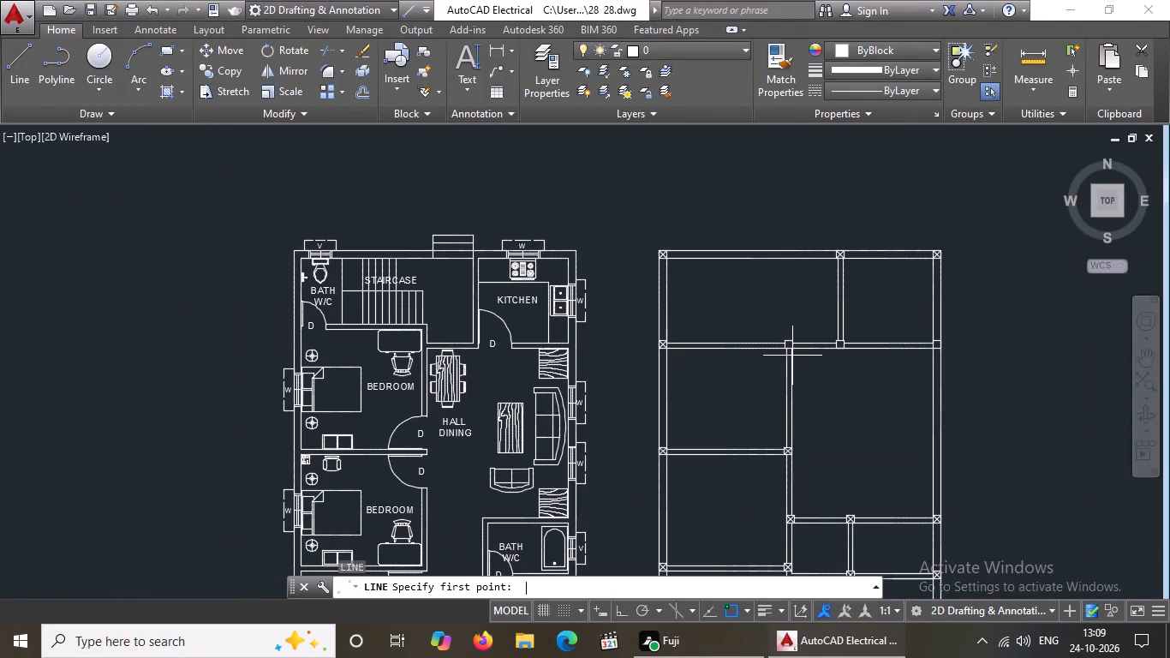
{"action": "scroll", "coordinate": [804, 343], "scroll_direction": "up", "scroll_amount": 3}
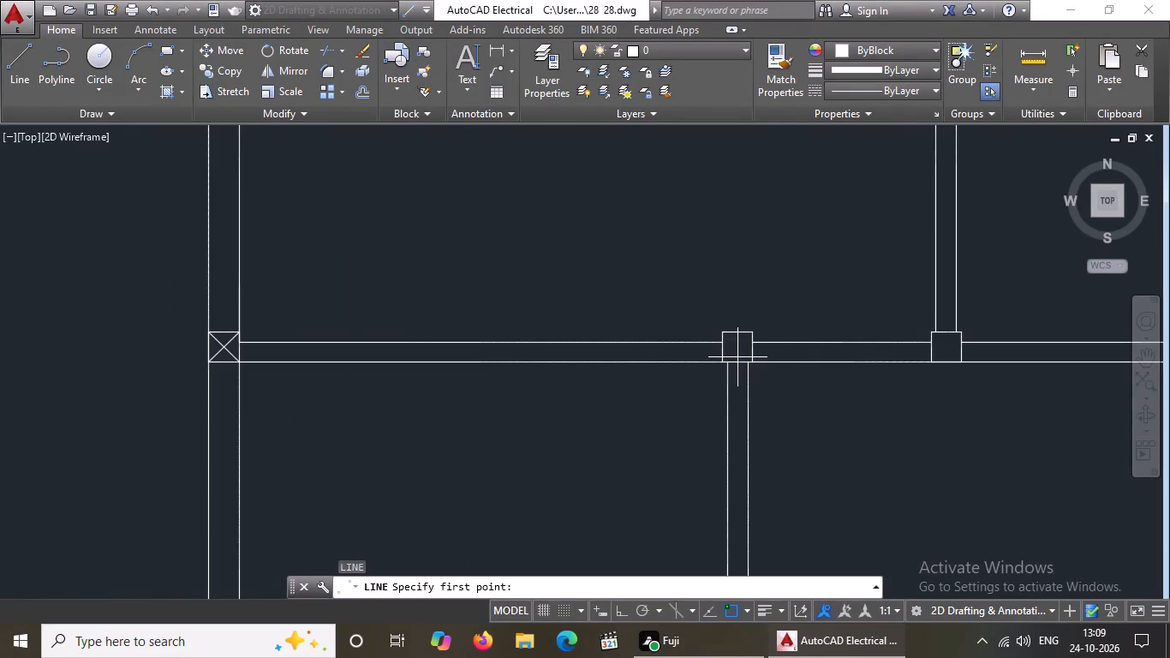
{"action": "left_click", "coordinate": [724, 362]}
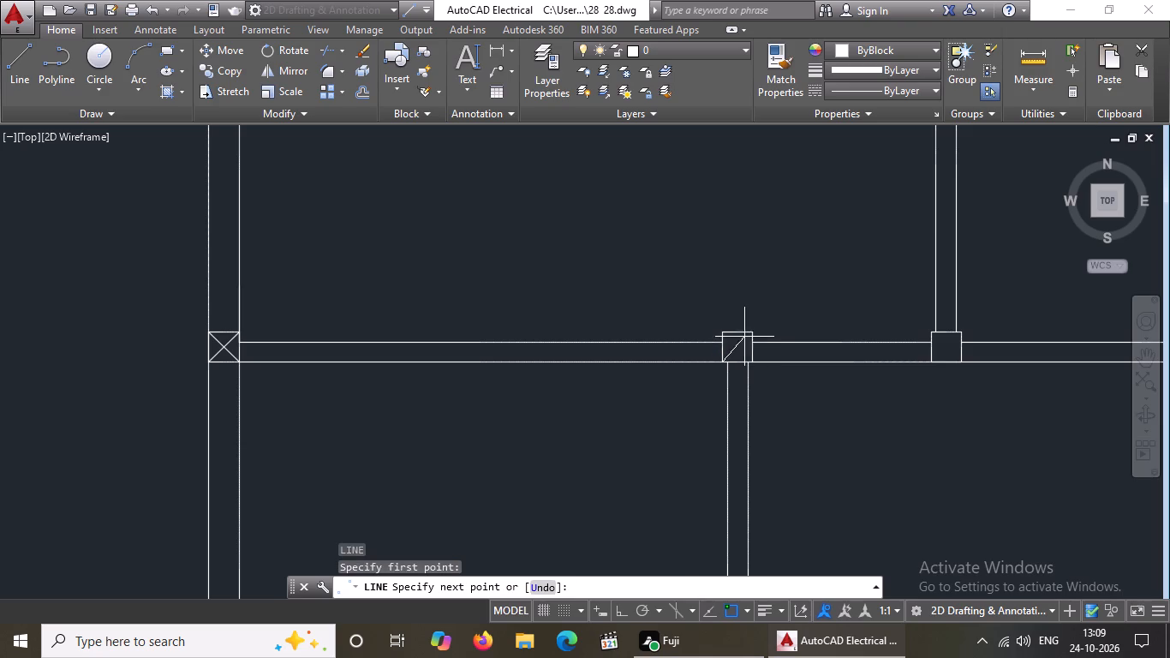
{"action": "left_click_drag", "start_coordinate": [753, 332], "coordinate": [767, 320]}
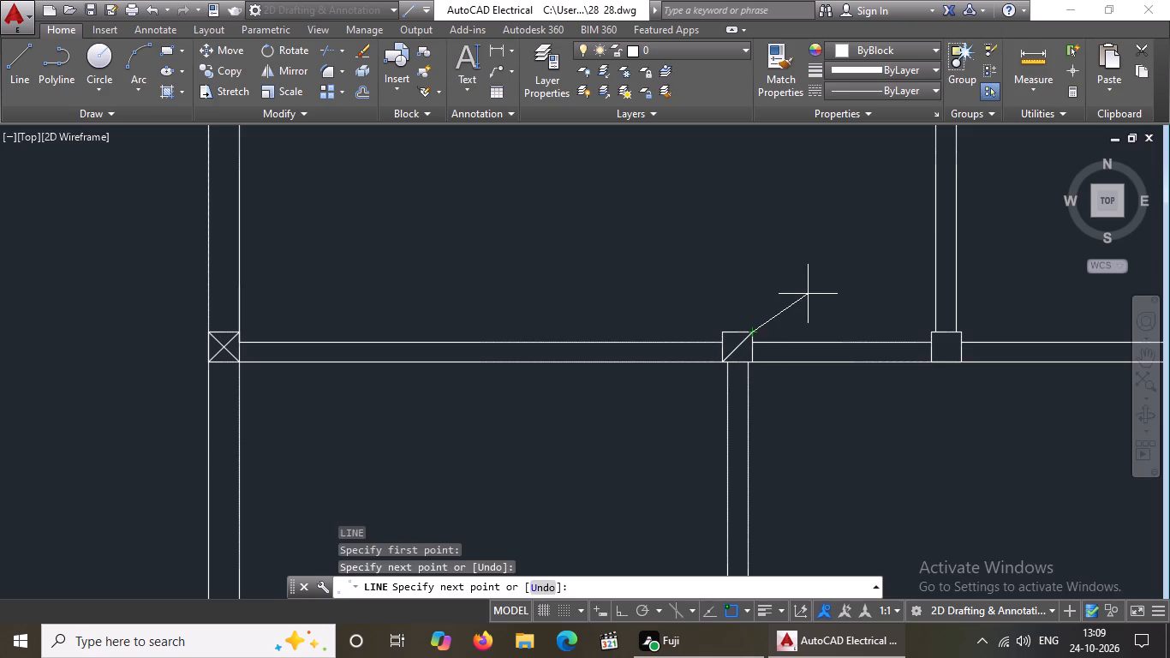
{"action": "key", "text": "Return"}
{"action": "key", "text": "l"}
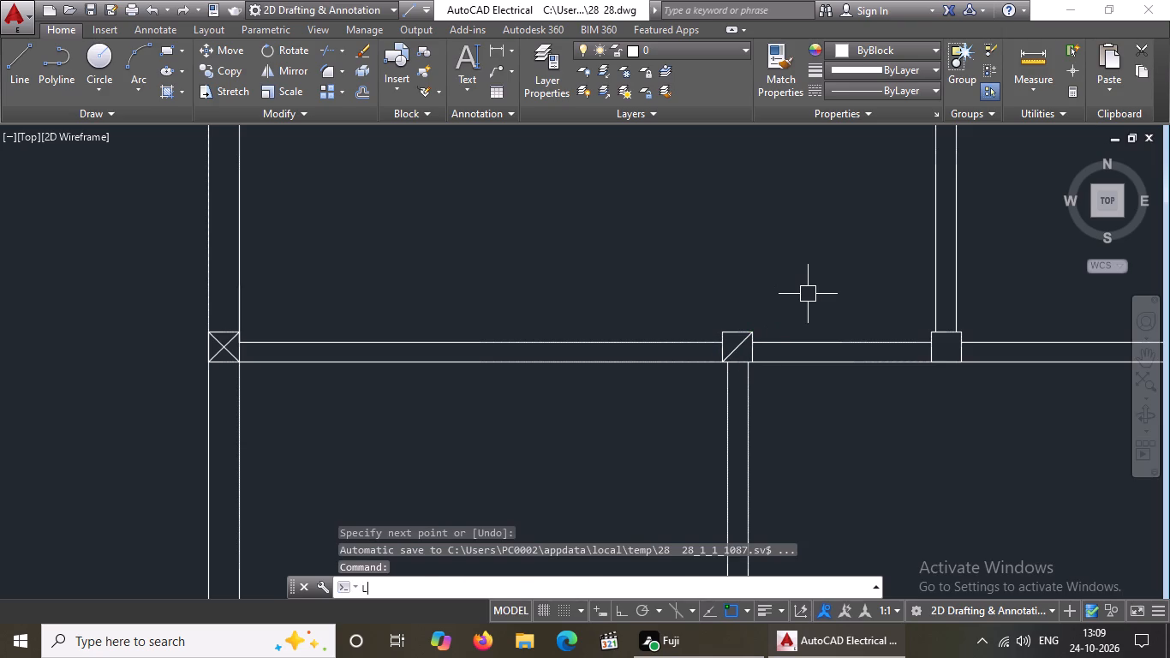
{"action": "key", "text": "Return"}
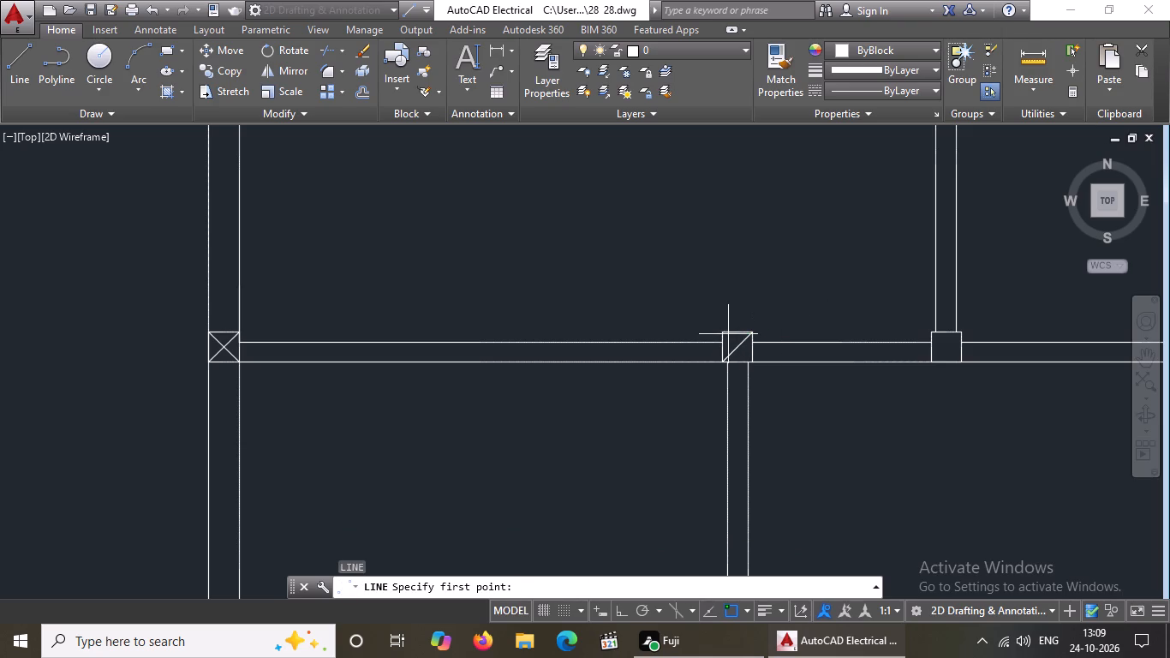
{"action": "left_click", "coordinate": [721, 333]}
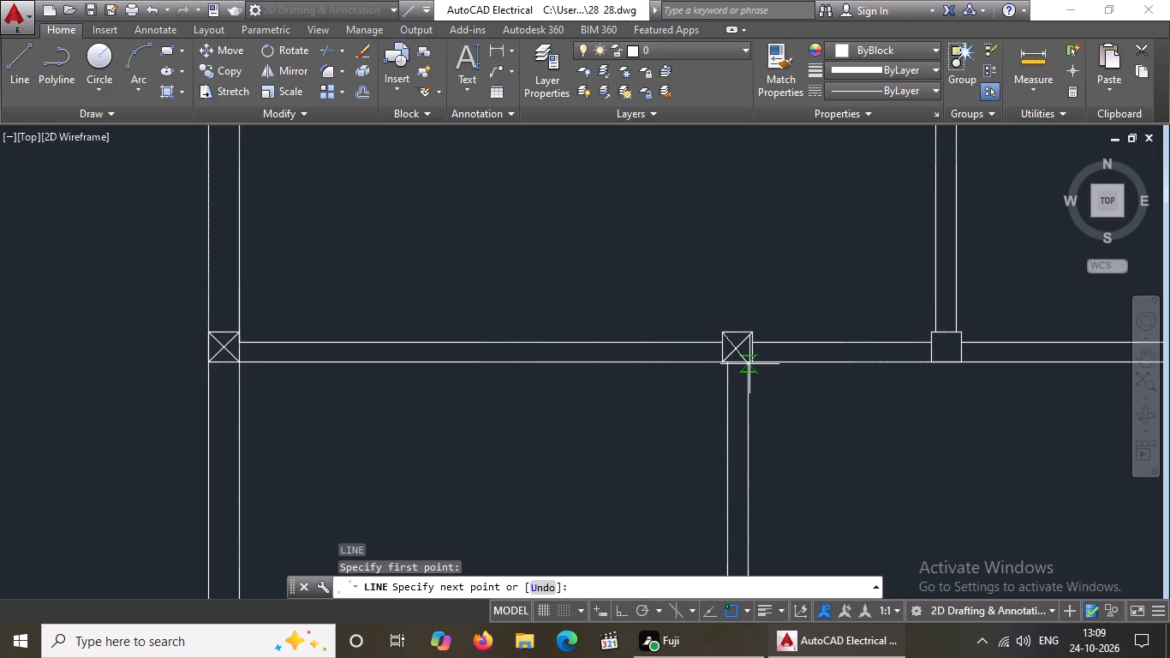
{"action": "left_click_drag", "start_coordinate": [755, 359], "coordinate": [774, 403]}
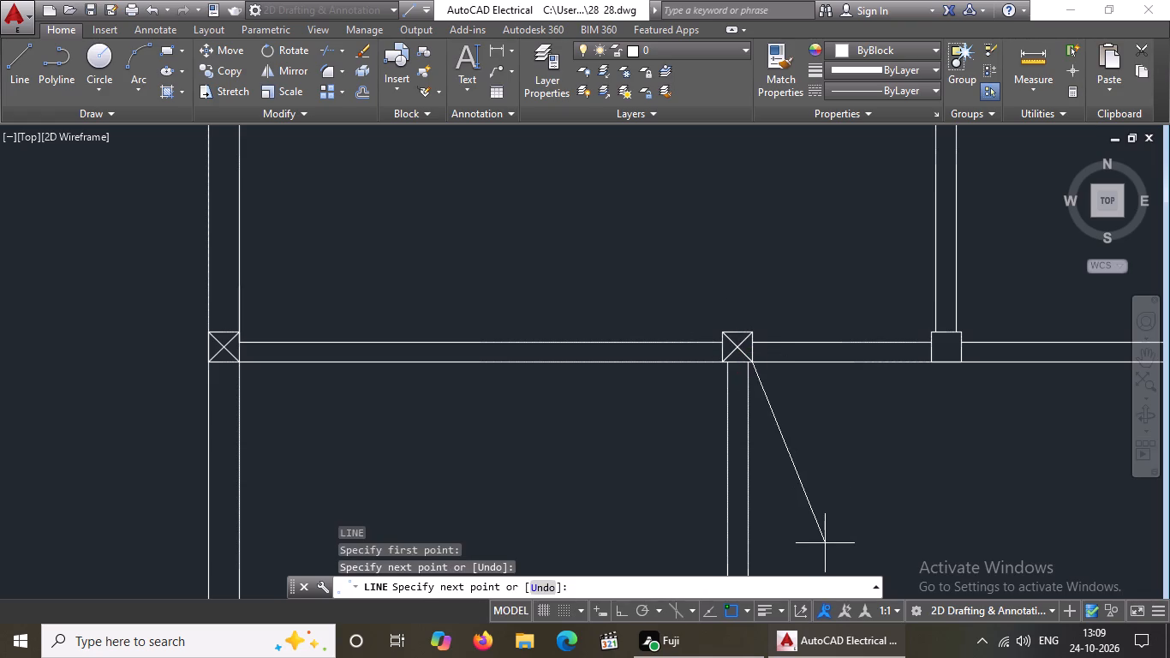
{"action": "key", "text": "Return"}
Draw crossing diagonals in the column square where the upper vertical partition meets the upper horizontal partition.
{"action": "key", "text": "l"}
{"action": "key", "text": "Return"}
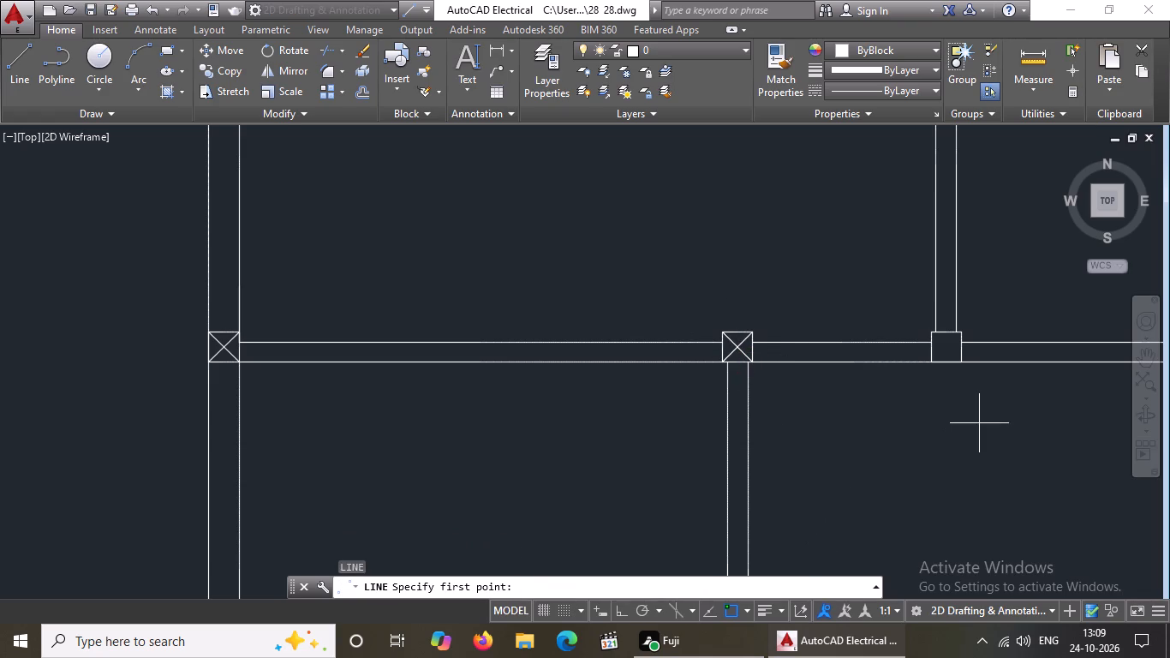
{"action": "scroll", "coordinate": [979, 423], "scroll_direction": "down", "scroll_amount": 2}
{"action": "scroll", "coordinate": [1048, 398], "scroll_direction": "up", "scroll_amount": 3}
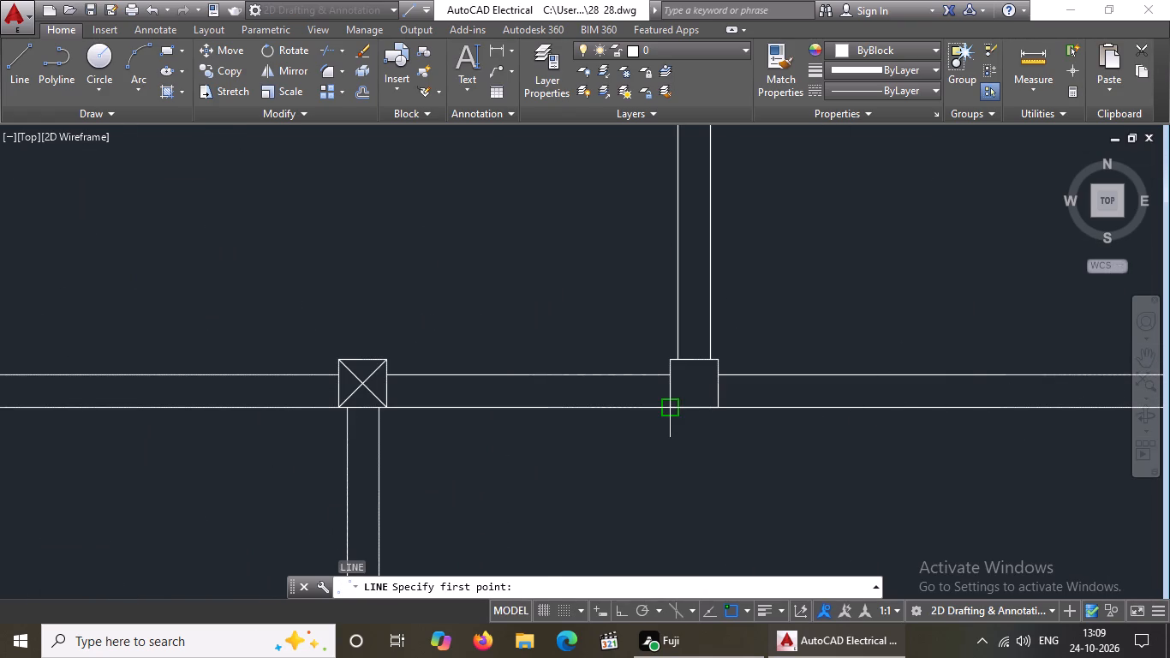
{"action": "left_click", "coordinate": [666, 410]}
{"action": "left_click_drag", "start_coordinate": [719, 360], "coordinate": [738, 338]}
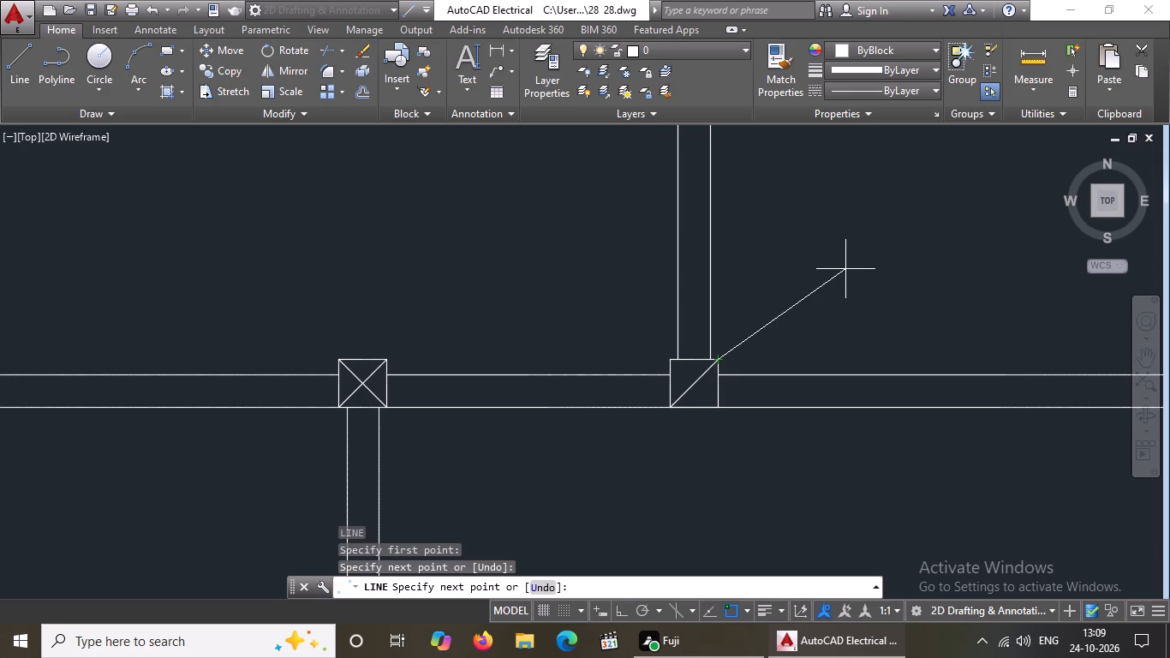
{"action": "key", "text": "Return"}
{"action": "key", "text": "l"}
{"action": "key", "text": "Return"}
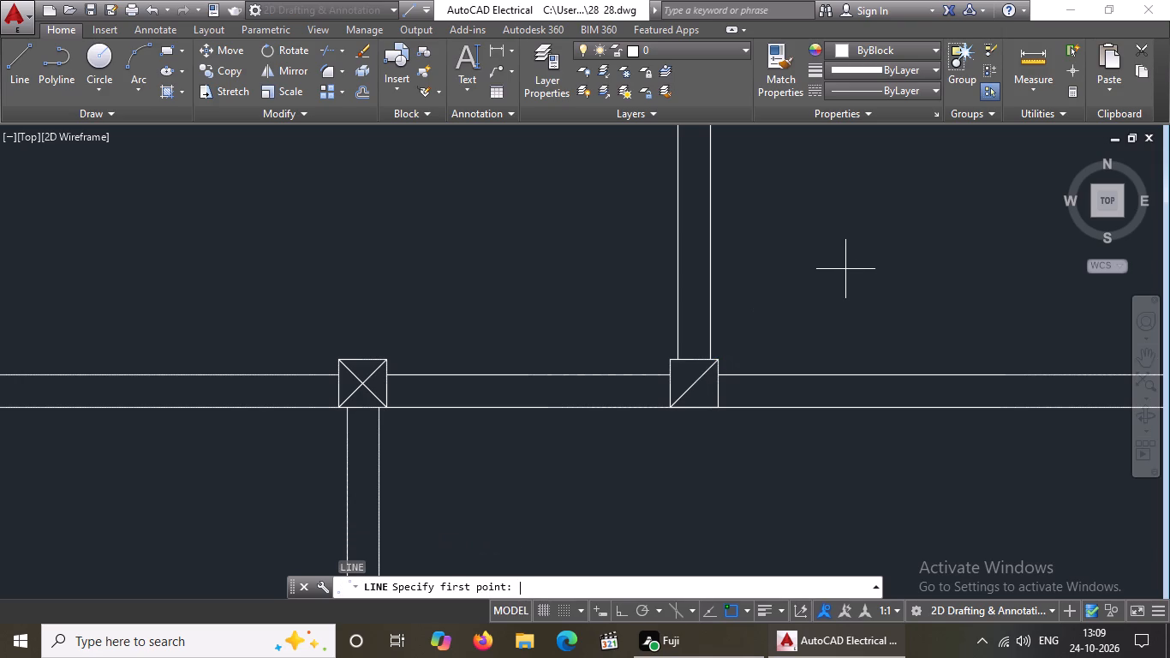
{"action": "left_click", "coordinate": [671, 359]}
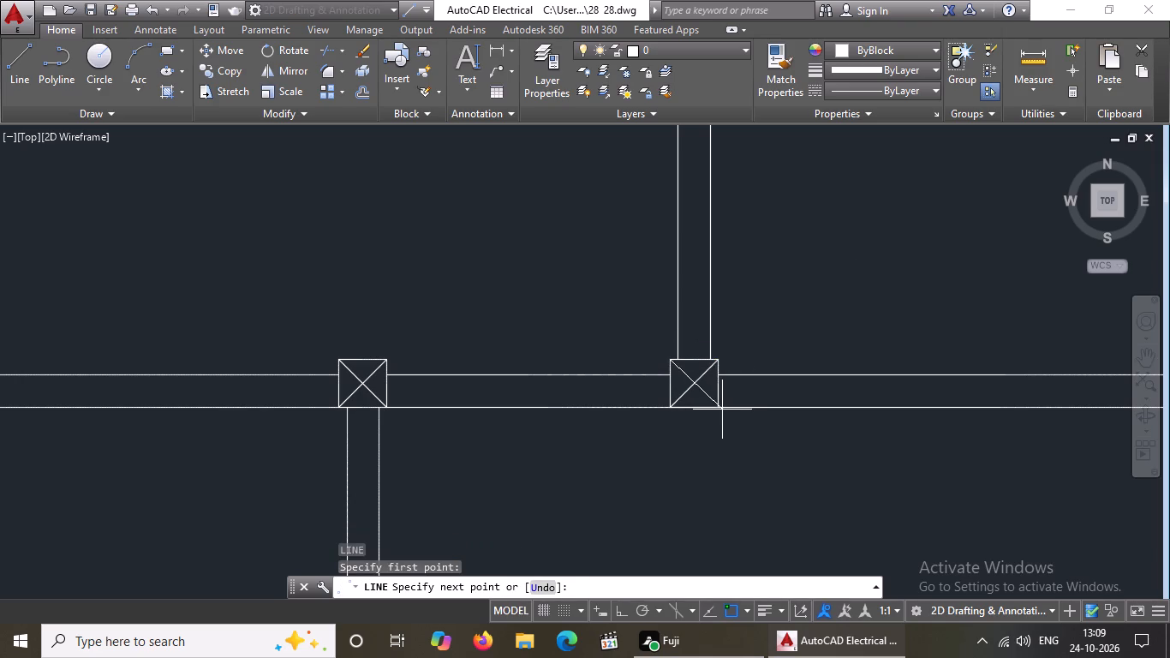
{"action": "left_click_drag", "start_coordinate": [718, 404], "coordinate": [722, 429]}
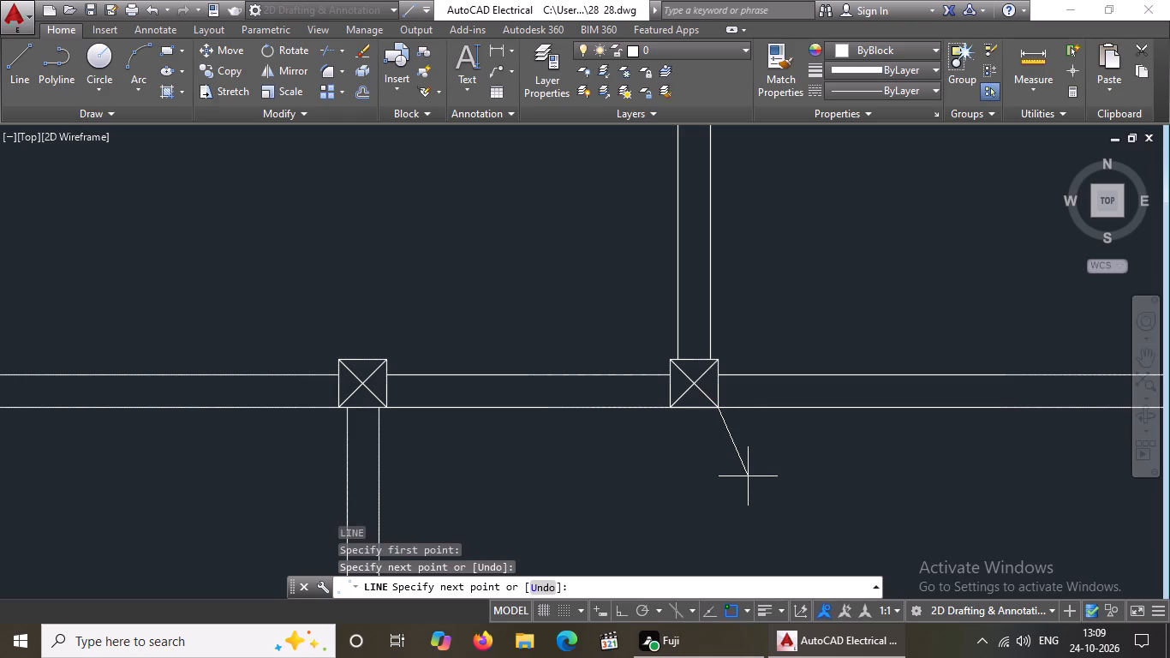
{"action": "key", "text": "Return"}
Draw crossing diagonals in the right outer wall's column square at the upper horizontal partition.
{"action": "scroll", "coordinate": [748, 476], "scroll_direction": "down", "scroll_amount": 5}
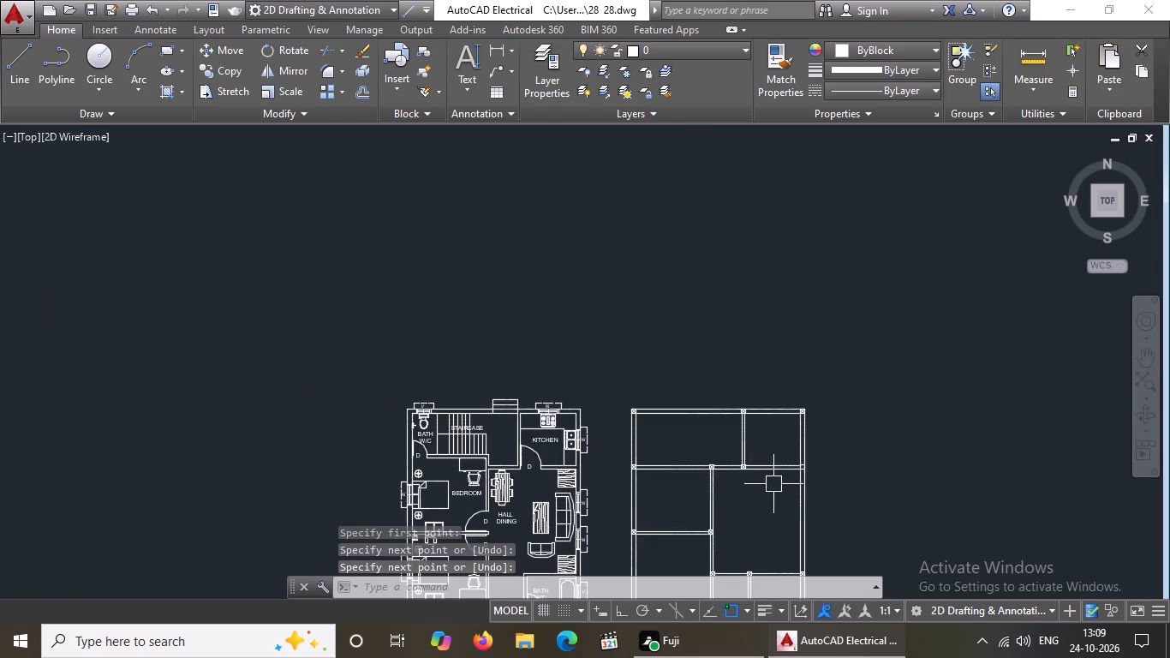
{"action": "scroll", "coordinate": [773, 483], "scroll_direction": "up", "scroll_amount": 3}
{"action": "scroll", "coordinate": [917, 407], "scroll_direction": "up", "scroll_amount": 2}
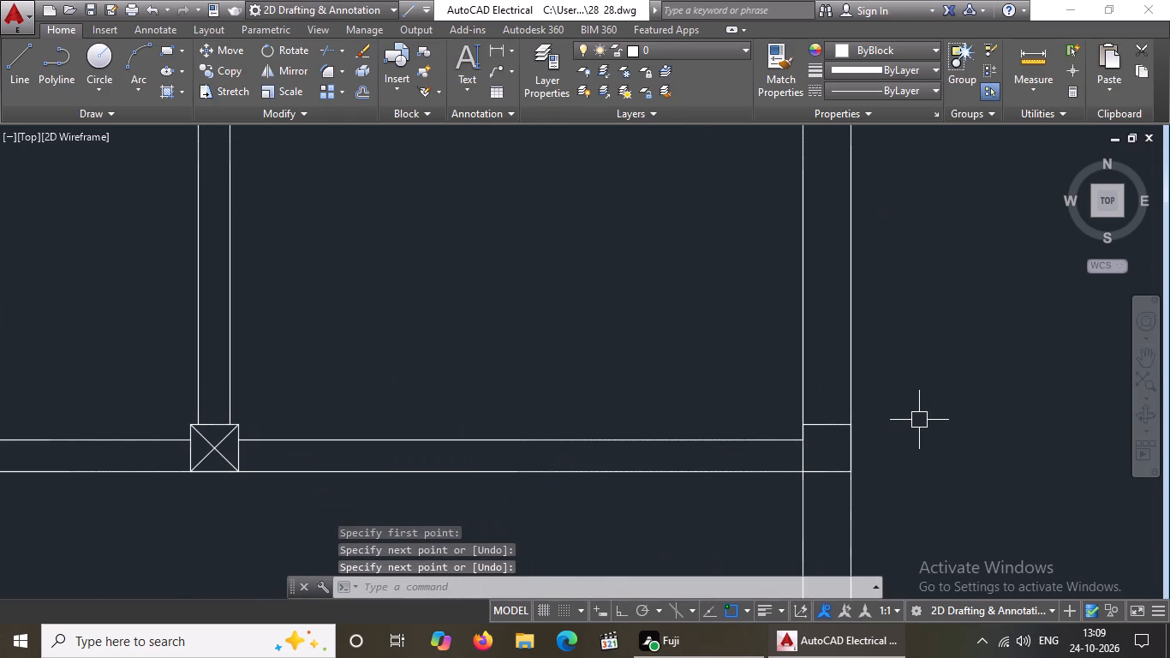
{"action": "key", "text": "l"}
{"action": "key", "text": "Return"}
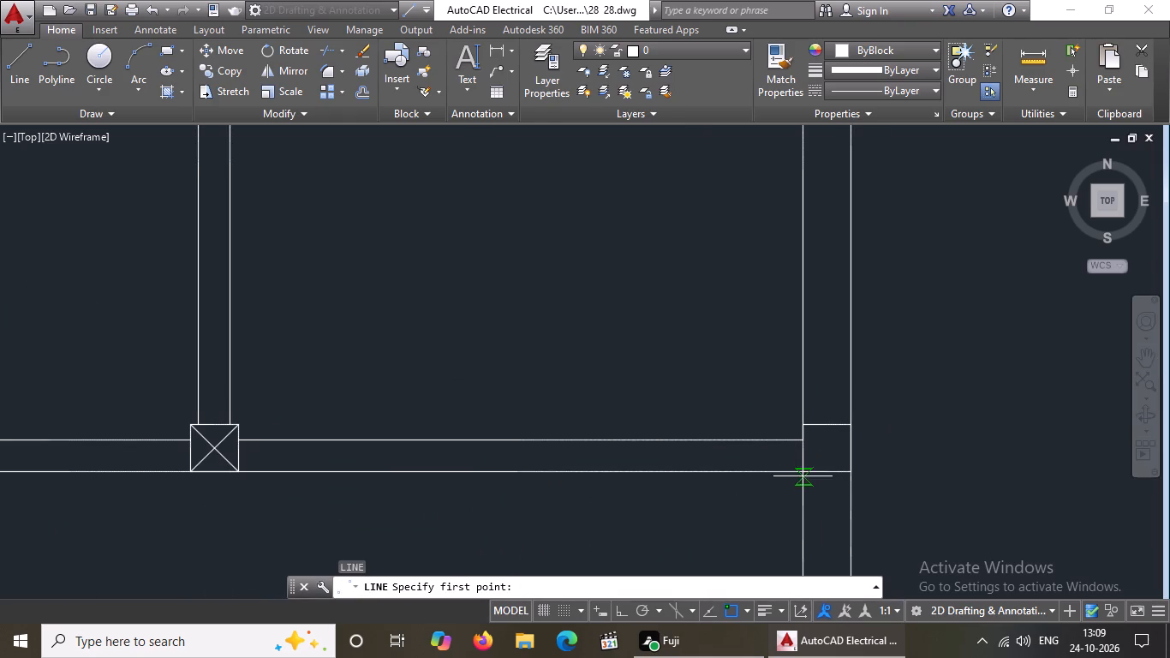
{"action": "left_click", "coordinate": [803, 469]}
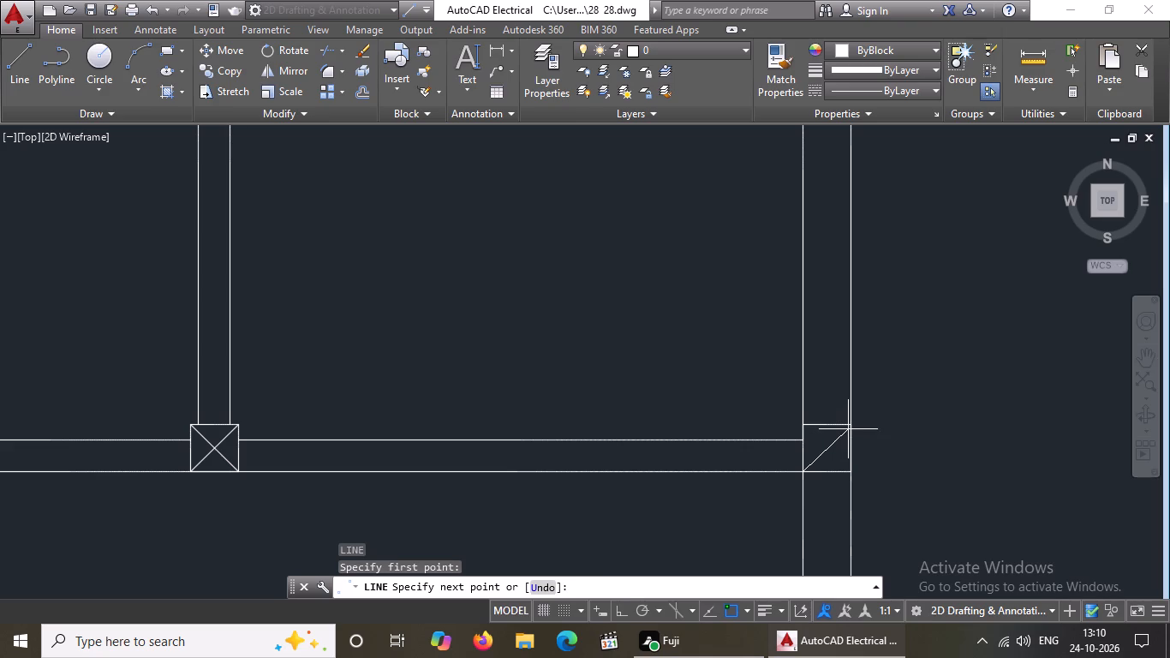
{"action": "left_click_drag", "start_coordinate": [851, 425], "coordinate": [870, 416]}
{"action": "key", "text": "Return"}
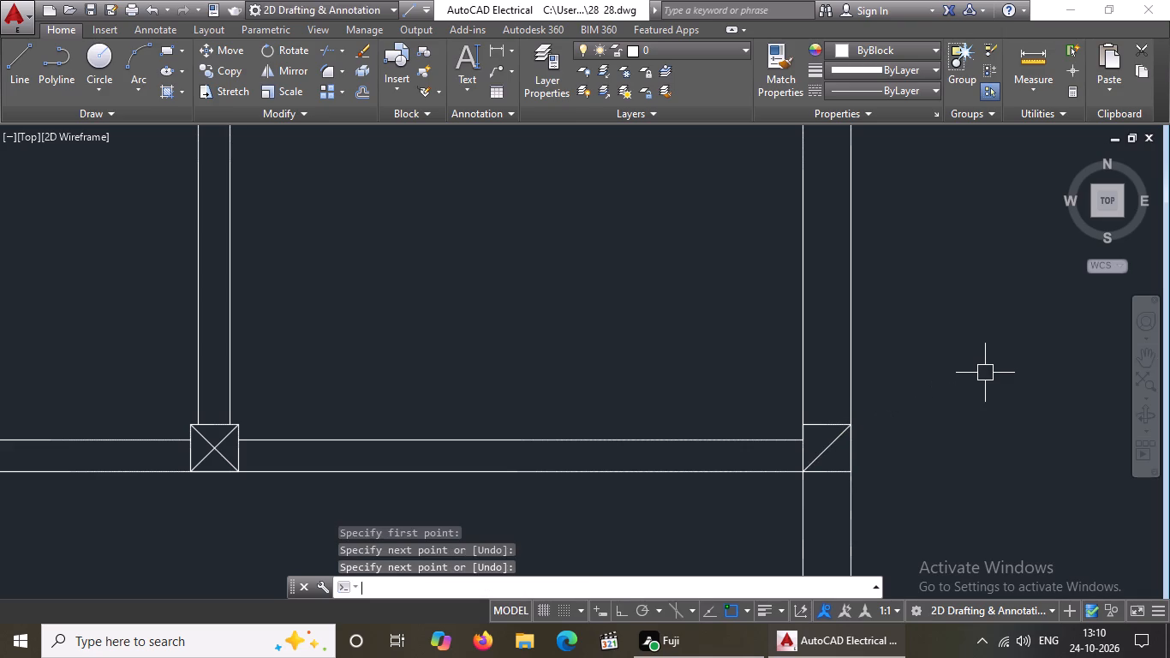
{"action": "key", "text": "l"}
{"action": "key", "text": "Return"}
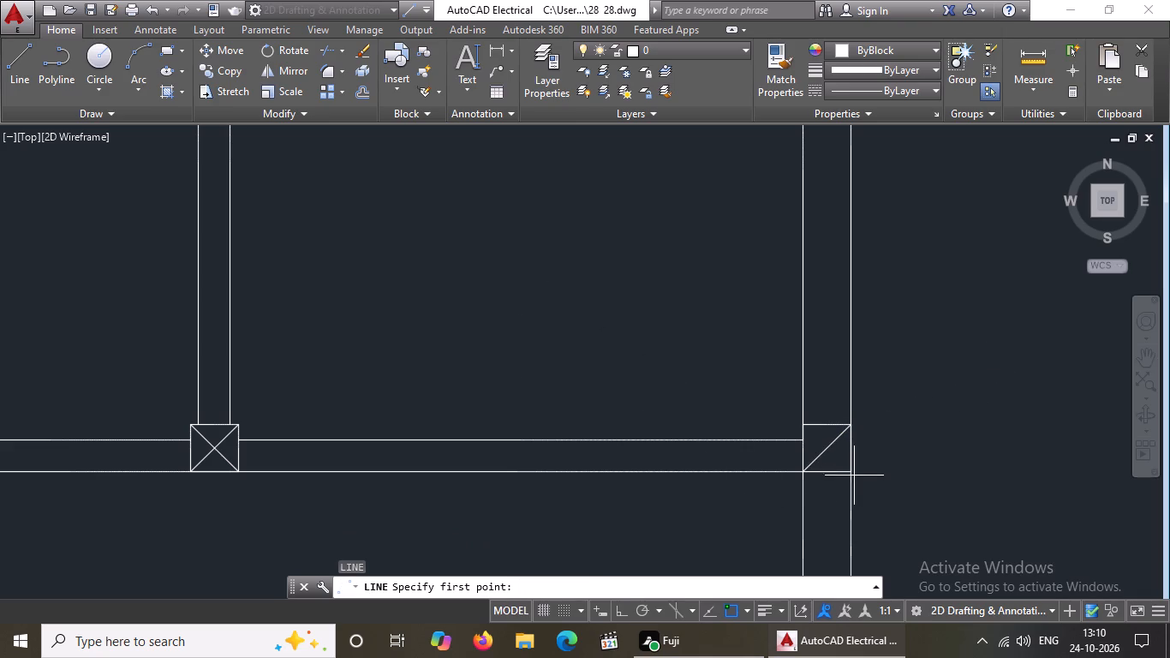
{"action": "left_click", "coordinate": [857, 471]}
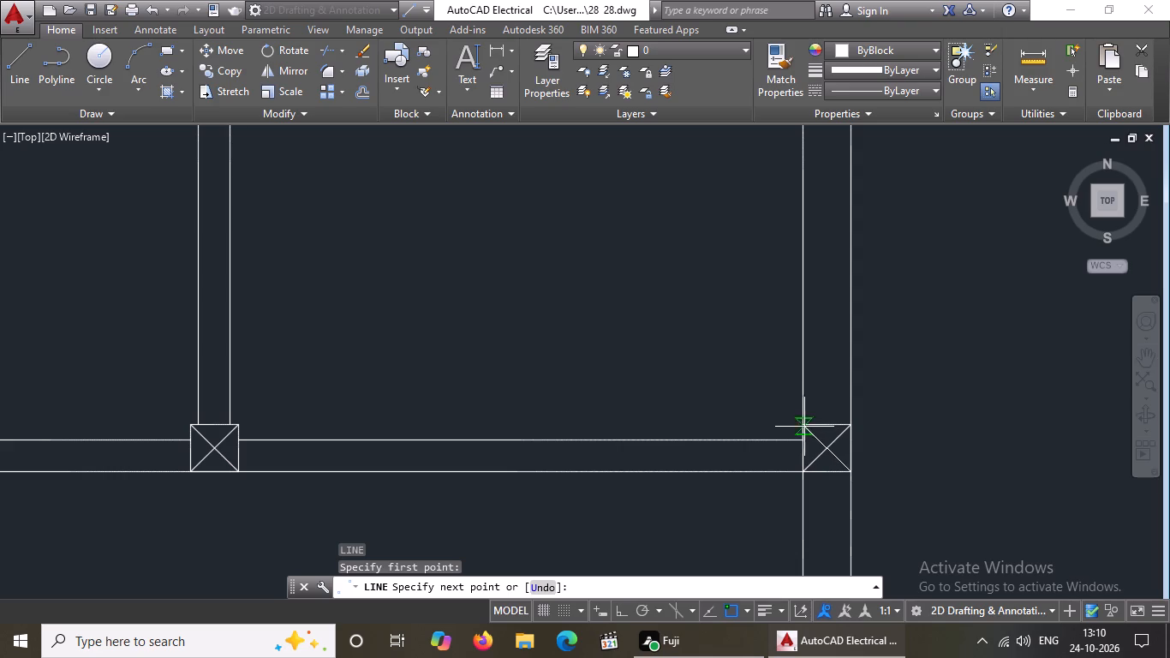
{"action": "scroll", "coordinate": [811, 429], "scroll_direction": "up", "scroll_amount": 3}
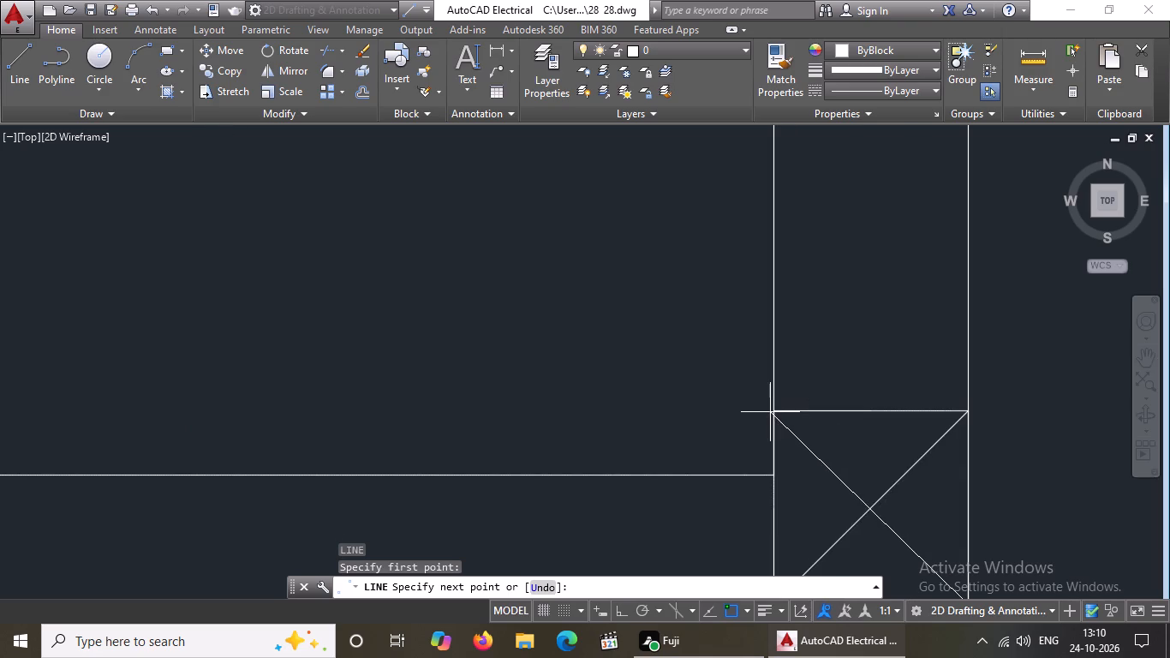
{"action": "left_click", "coordinate": [774, 410]}
{"action": "key", "text": "Return"}
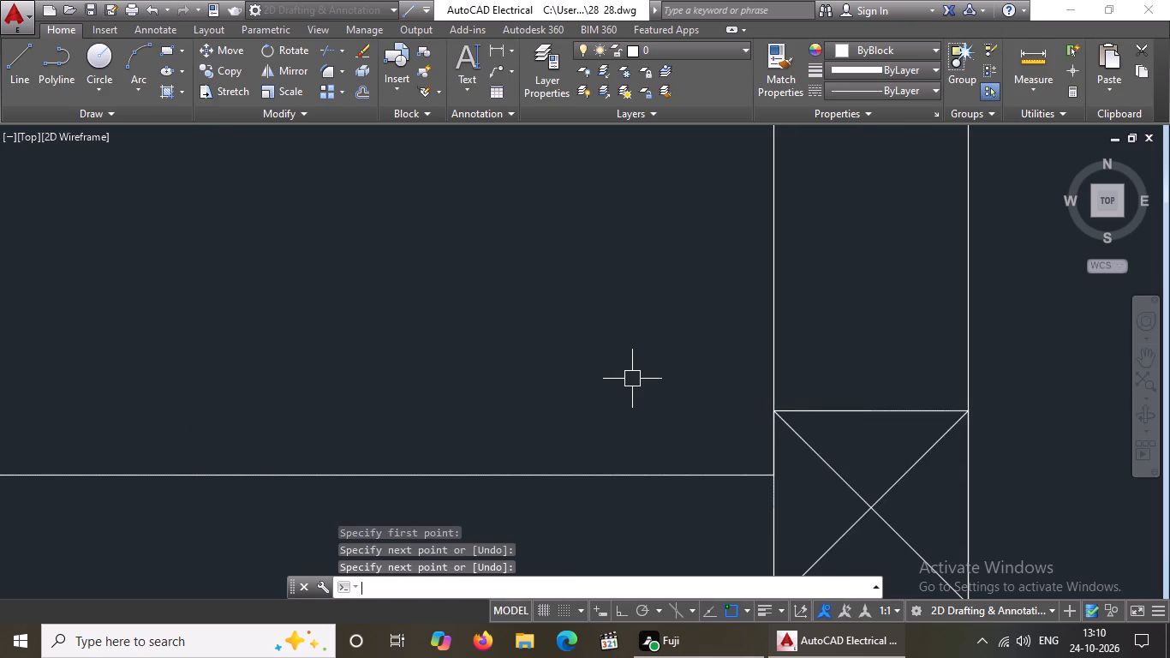
With Ortho on, draw a centre line along the bottom outer wall from the bottom-left column's diagonal crossing to the middle column's.
{"action": "scroll", "coordinate": [636, 386], "scroll_direction": "down", "scroll_amount": 9}
{"action": "scroll", "coordinate": [722, 457], "scroll_direction": "down", "scroll_amount": 3}
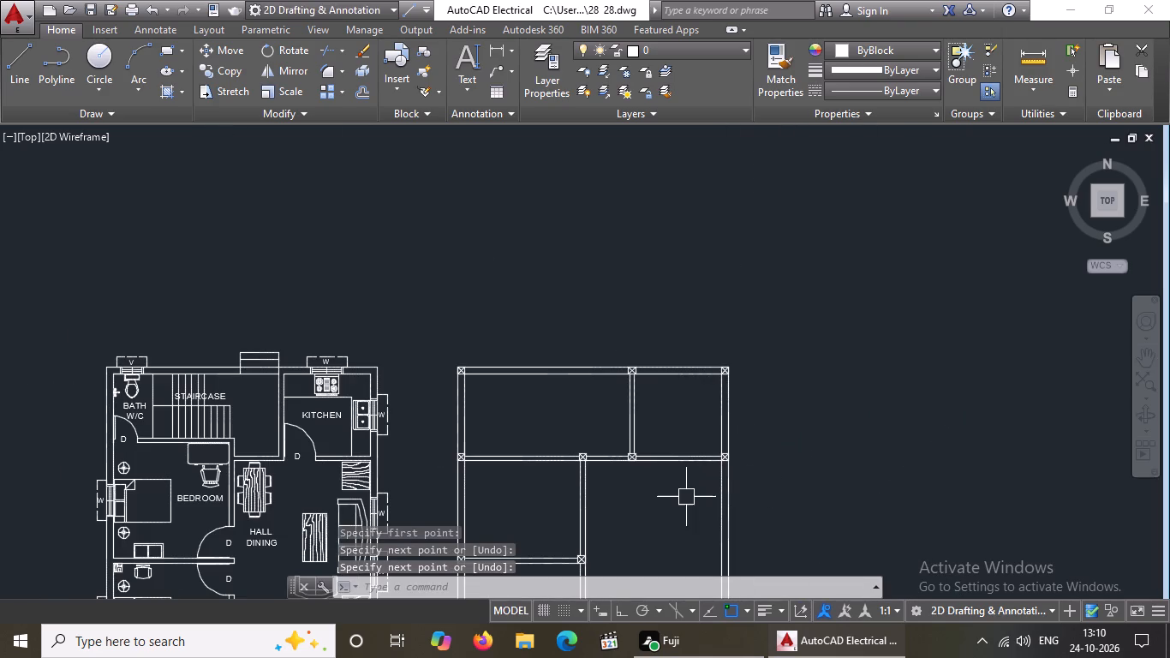
{"action": "middle_click", "coordinate": [715, 390]}
{"action": "middle_click_drag", "start_coordinate": [679, 512], "coordinate": [725, 383]}
{"action": "scroll", "coordinate": [725, 381], "scroll_direction": "down", "scroll_amount": 2}
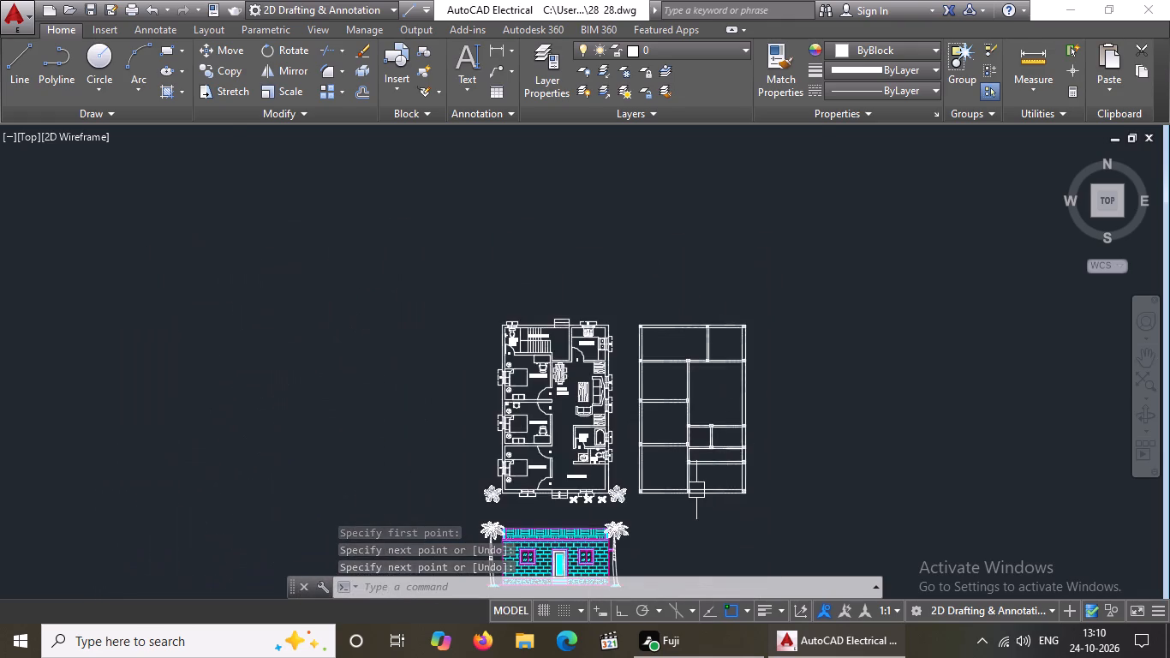
{"action": "scroll", "coordinate": [694, 491], "scroll_direction": "up", "scroll_amount": 2}
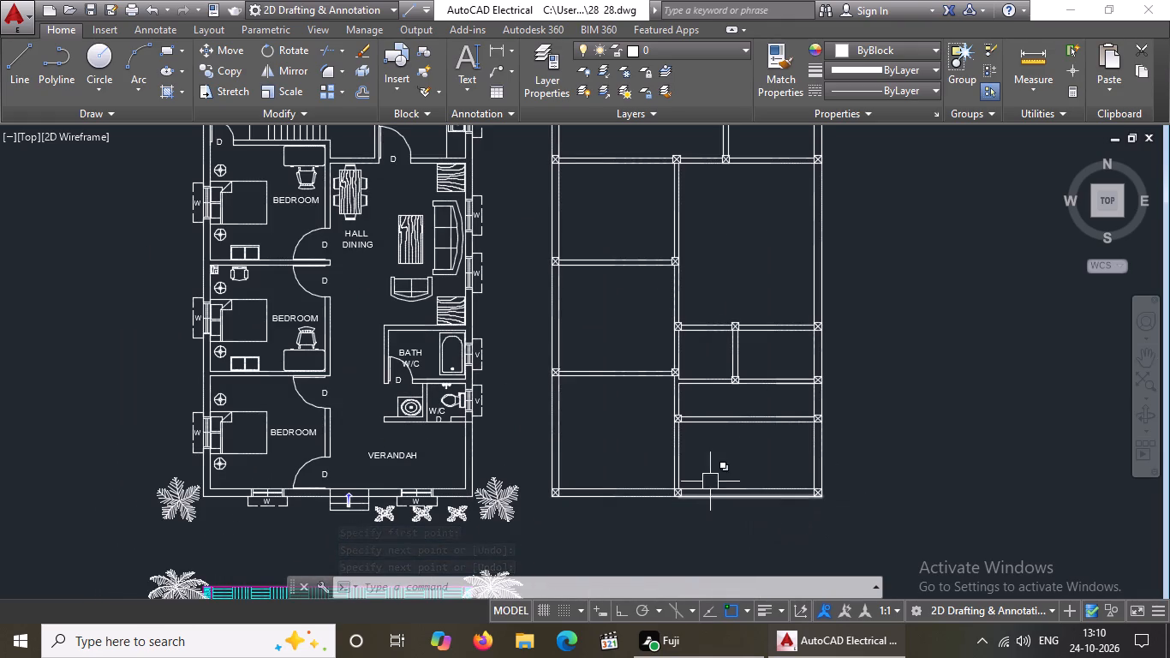
{"action": "scroll", "coordinate": [701, 456], "scroll_direction": "up", "scroll_amount": 2}
{"action": "scroll", "coordinate": [701, 429], "scroll_direction": "down", "scroll_amount": 3}
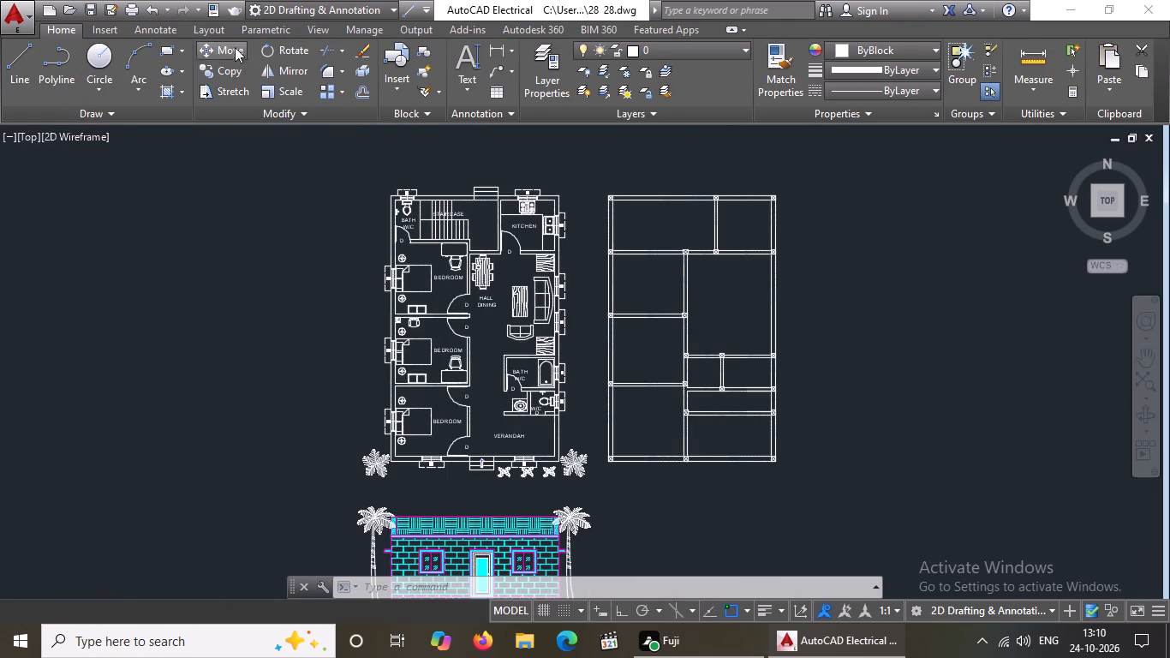
{"action": "left_click", "coordinate": [27, 67]}
{"action": "scroll", "coordinate": [618, 416], "scroll_direction": "up", "scroll_amount": 2}
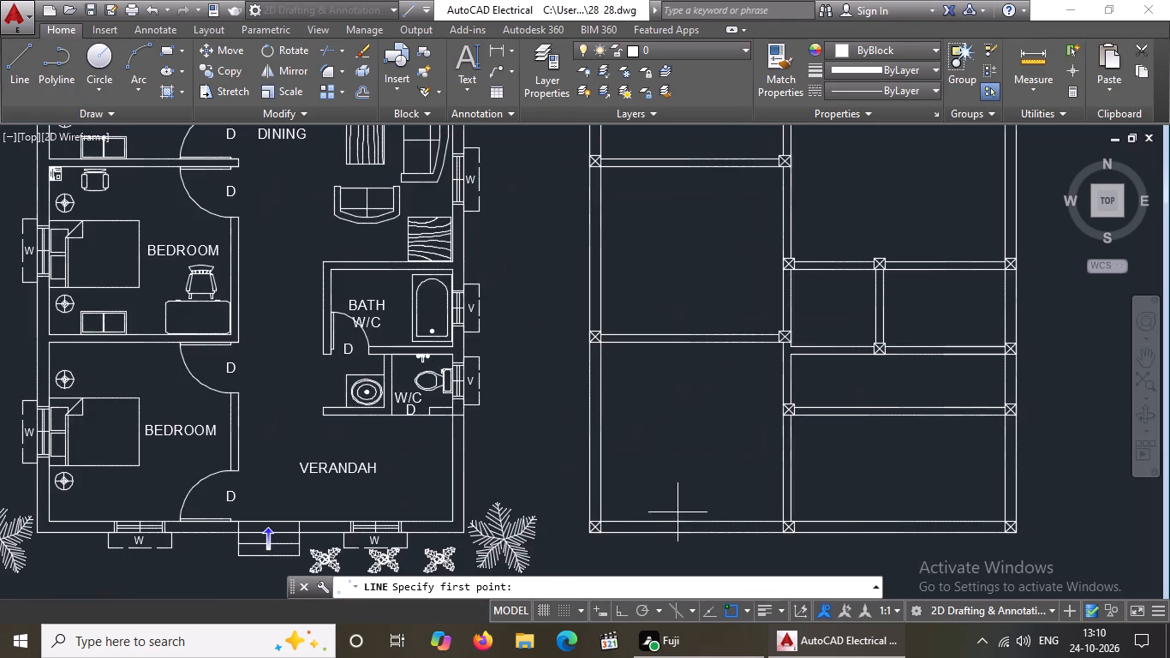
{"action": "scroll", "coordinate": [681, 522], "scroll_direction": "up", "scroll_amount": 3}
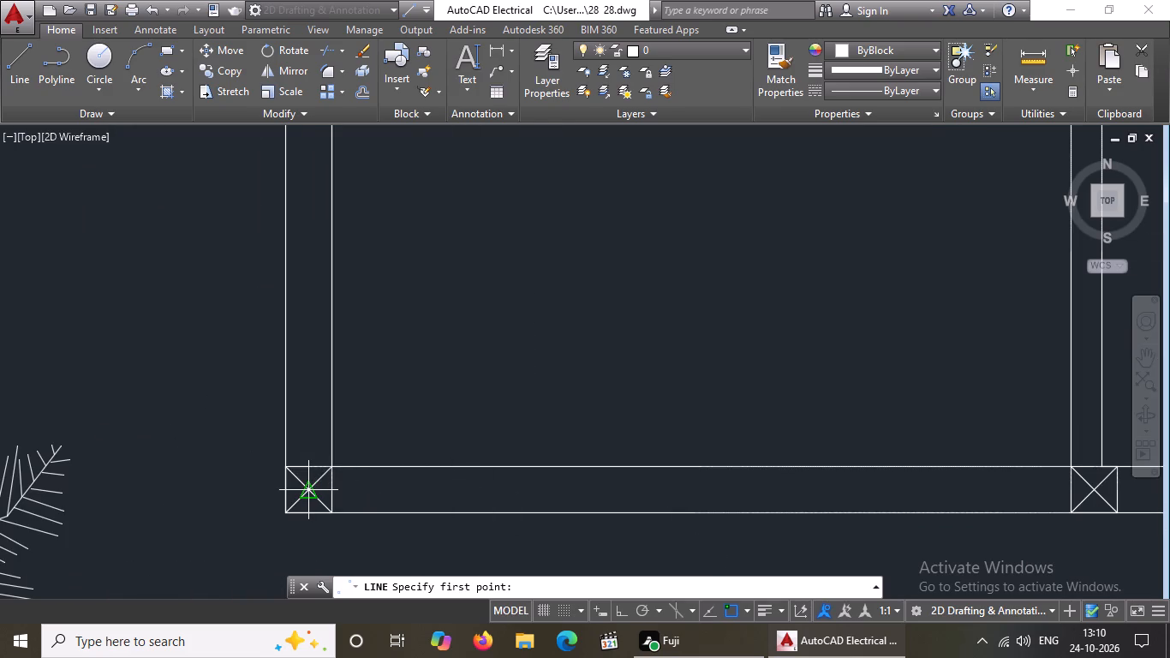
{"action": "left_click", "coordinate": [307, 488]}
{"action": "scroll", "coordinate": [437, 485], "scroll_direction": "down", "scroll_amount": 2}
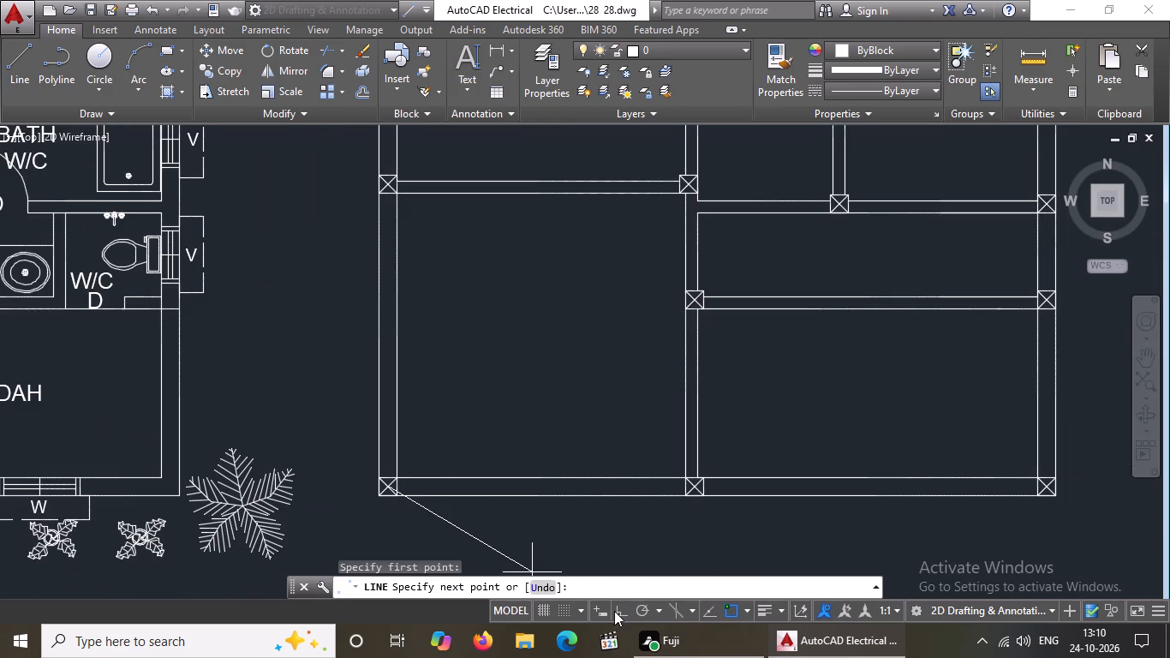
{"action": "left_click", "coordinate": [621, 605]}
{"action": "scroll", "coordinate": [711, 512], "scroll_direction": "up", "scroll_amount": 2}
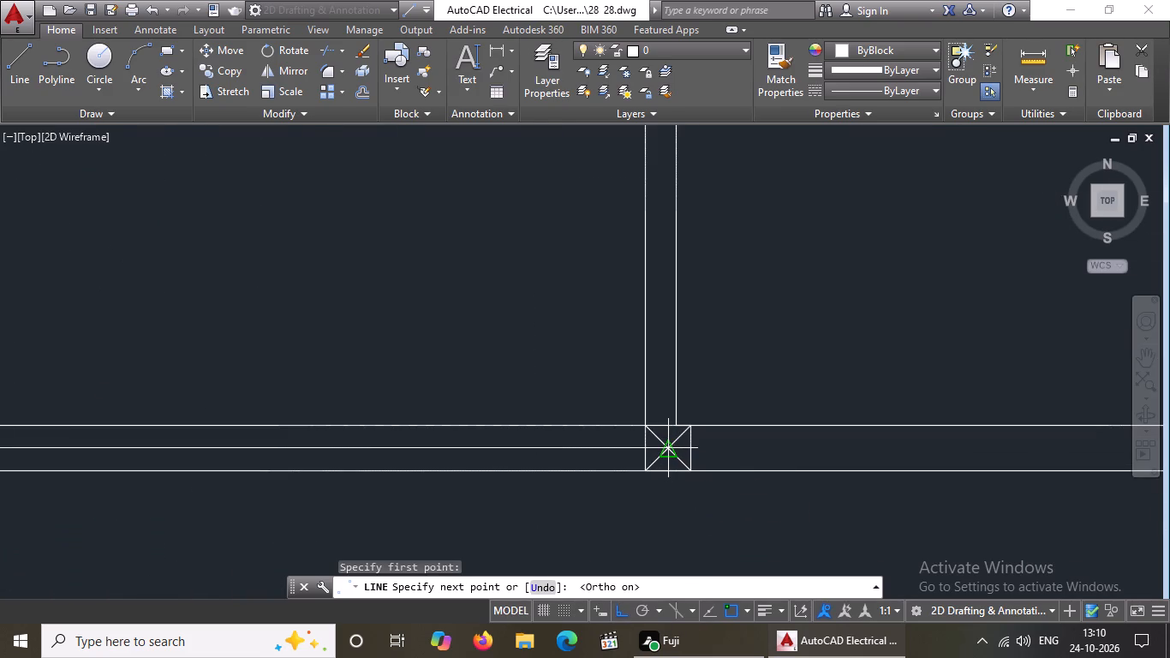
{"action": "left_click", "coordinate": [669, 446]}
Continue the centre line along the bottom outer wall from the middle column to the bottom-right column's diagonal crossing.
{"action": "scroll", "coordinate": [681, 445], "scroll_direction": "down", "scroll_amount": 5}
{"action": "scroll", "coordinate": [770, 439], "scroll_direction": "up", "scroll_amount": 4}
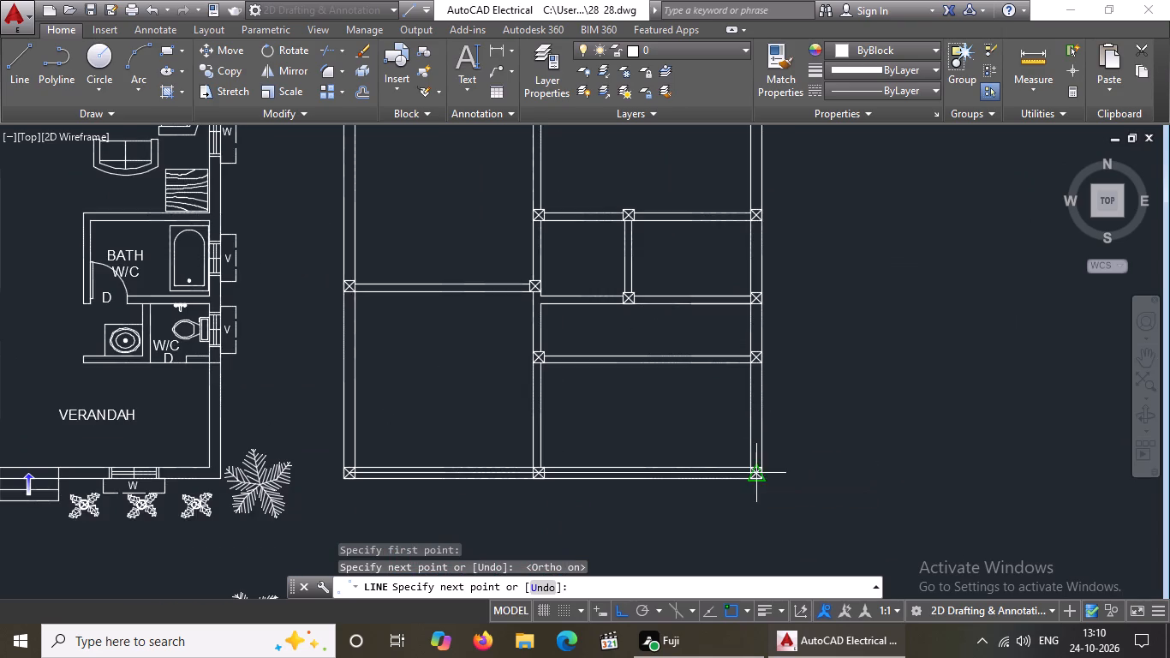
{"action": "scroll", "coordinate": [757, 472], "scroll_direction": "up", "scroll_amount": 2}
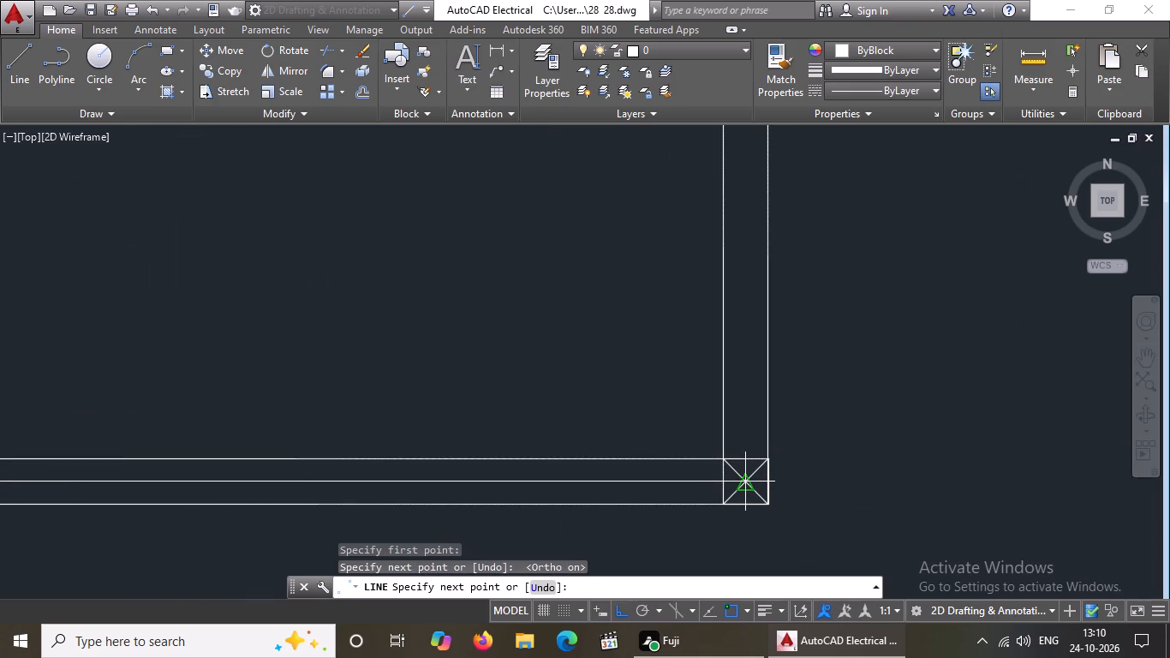
{"action": "left_click", "coordinate": [746, 482]}
Continue the centre line up the right outer wall through the two lower partitions' columns to the third partition column's diagonal crossing.
{"action": "scroll", "coordinate": [748, 478], "scroll_direction": "down", "scroll_amount": 3}
{"action": "scroll", "coordinate": [751, 363], "scroll_direction": "up", "scroll_amount": 3}
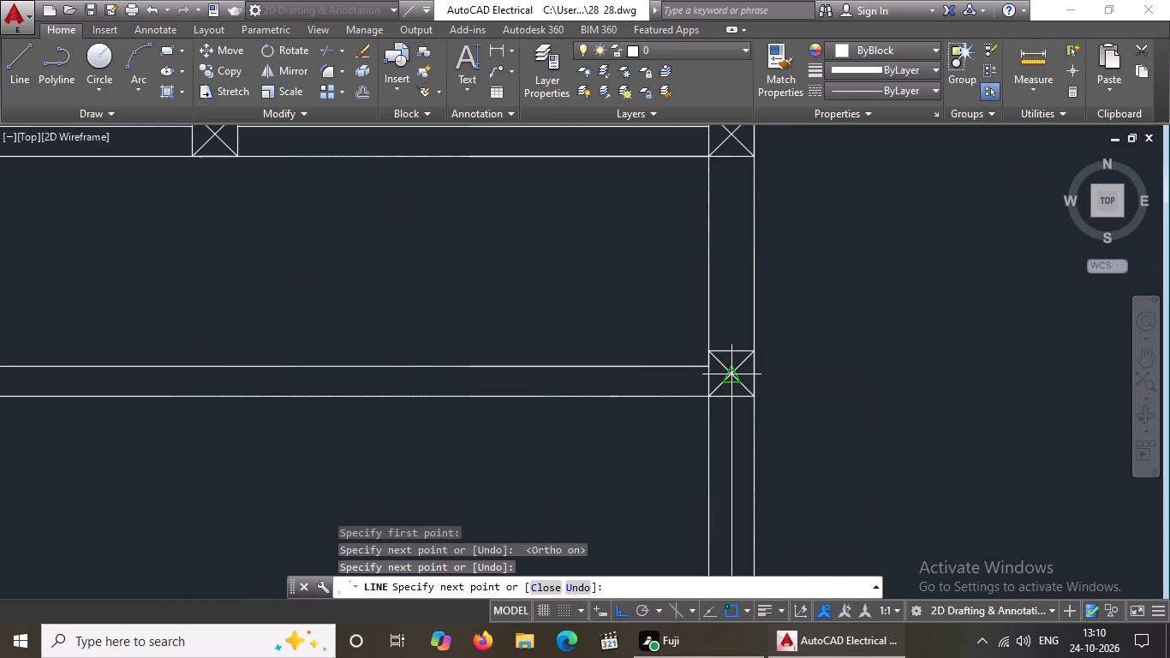
{"action": "left_click", "coordinate": [731, 374]}
{"action": "scroll", "coordinate": [731, 374], "scroll_direction": "down", "scroll_amount": 3}
{"action": "scroll", "coordinate": [732, 317], "scroll_direction": "up", "scroll_amount": 4}
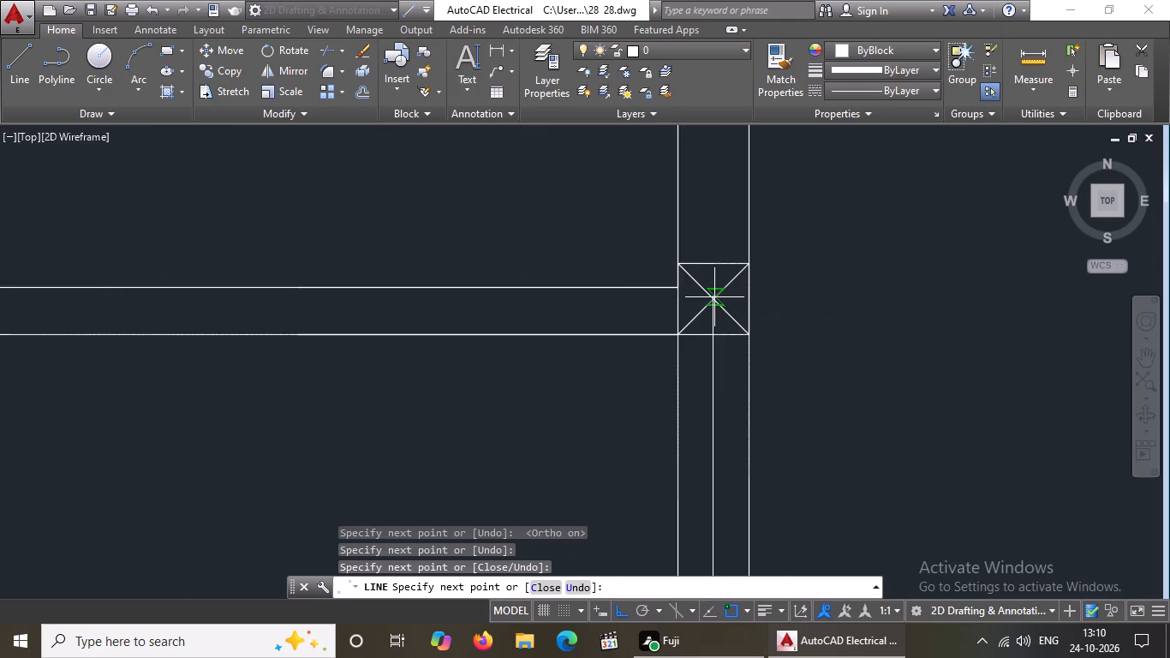
{"action": "left_click", "coordinate": [712, 302]}
{"action": "scroll", "coordinate": [714, 312], "scroll_direction": "down", "scroll_amount": 3}
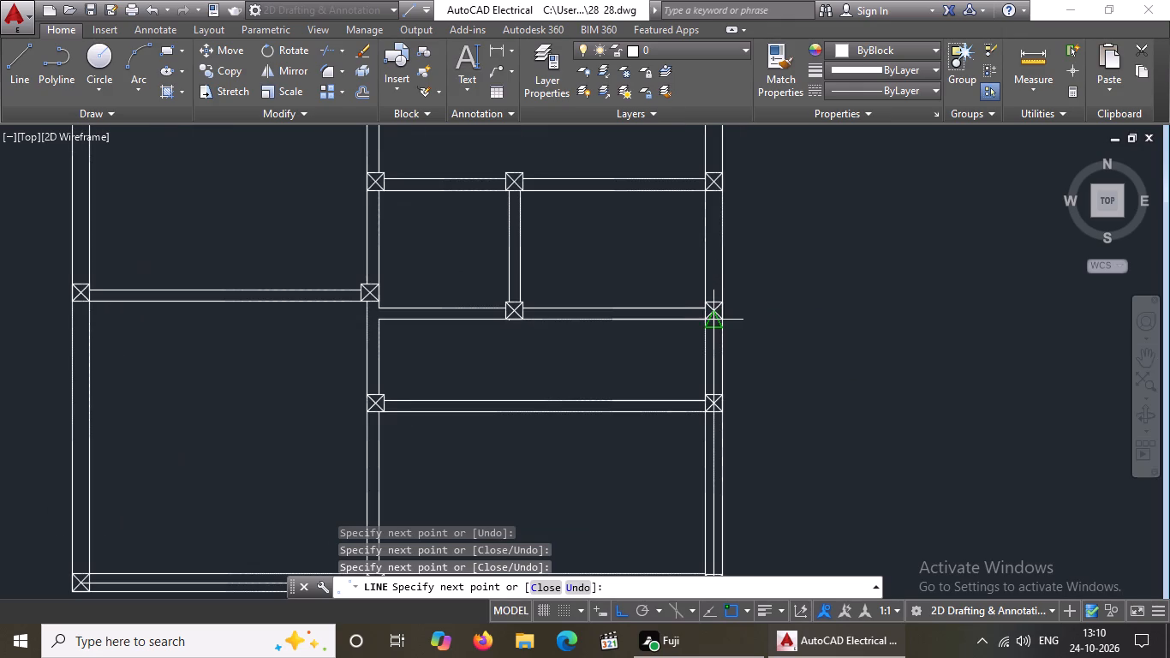
{"action": "middle_click_drag", "start_coordinate": [727, 182], "coordinate": [725, 346]}
{"action": "scroll", "coordinate": [719, 362], "scroll_direction": "up", "scroll_amount": 4}
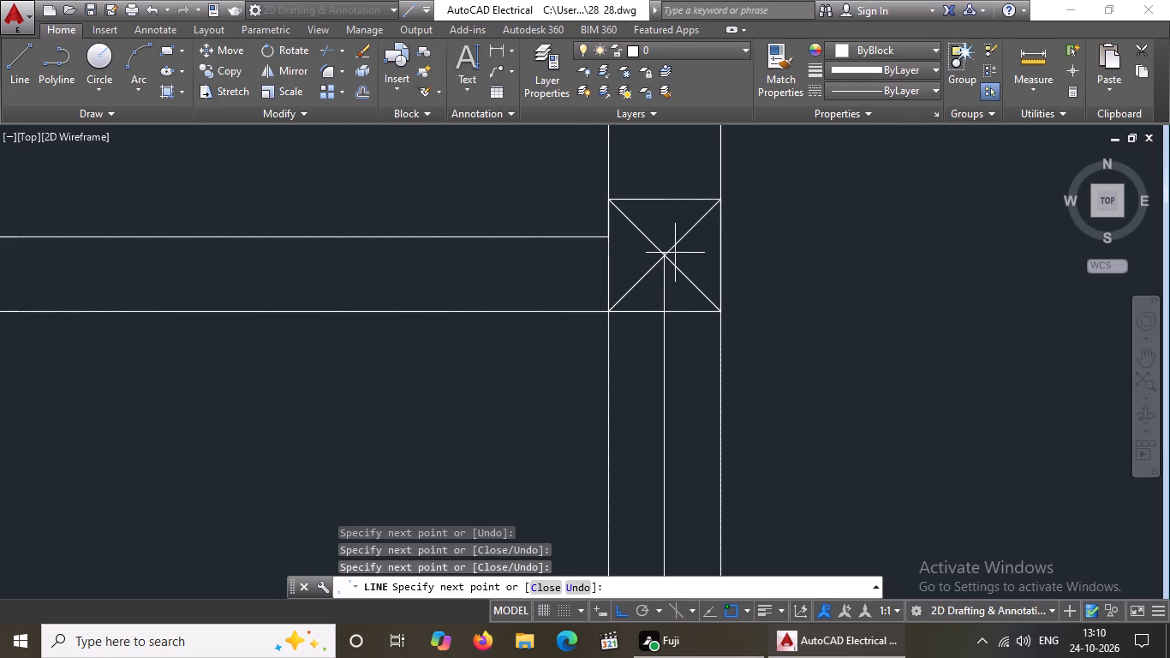
{"action": "left_click", "coordinate": [660, 258]}
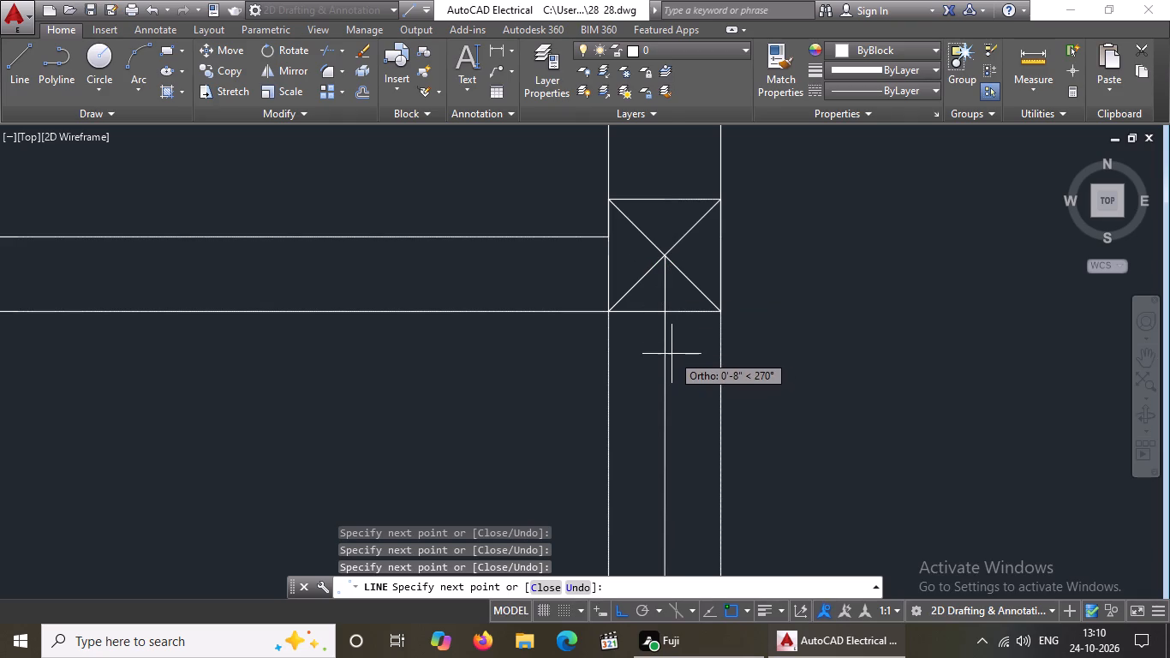
Extend the right outer wall's centre line through the upper horizontal partition's column to the top-right column's diagonal crossing.
{"action": "scroll", "coordinate": [675, 343], "scroll_direction": "down", "scroll_amount": 5}
{"action": "middle_click_drag", "start_coordinate": [666, 276], "coordinate": [687, 412]}
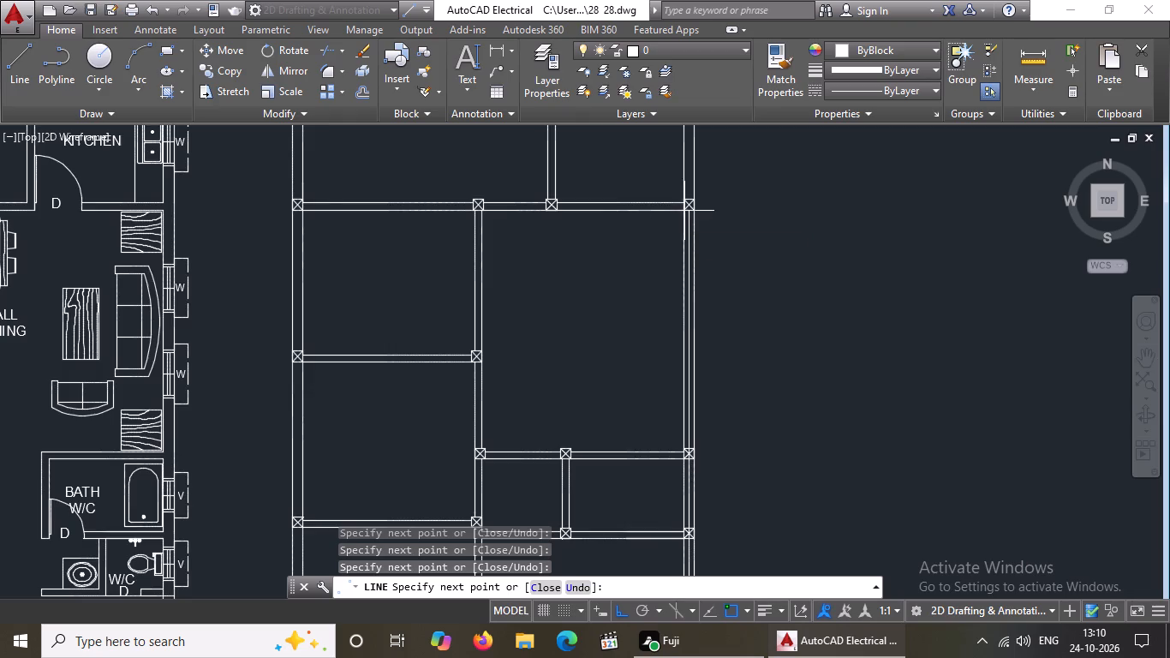
{"action": "scroll", "coordinate": [690, 196], "scroll_direction": "up", "scroll_amount": 3}
{"action": "left_click", "coordinate": [682, 226]}
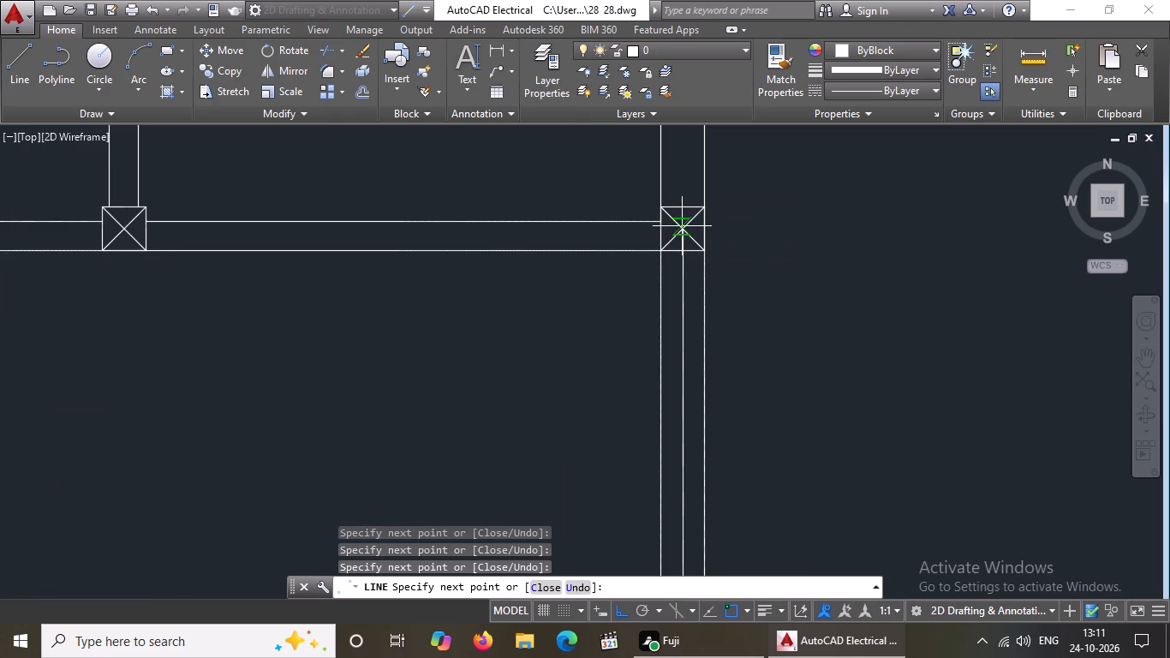
{"action": "scroll", "coordinate": [688, 283], "scroll_direction": "down", "scroll_amount": 6}
{"action": "scroll", "coordinate": [689, 268], "scroll_direction": "up", "scroll_amount": 3}
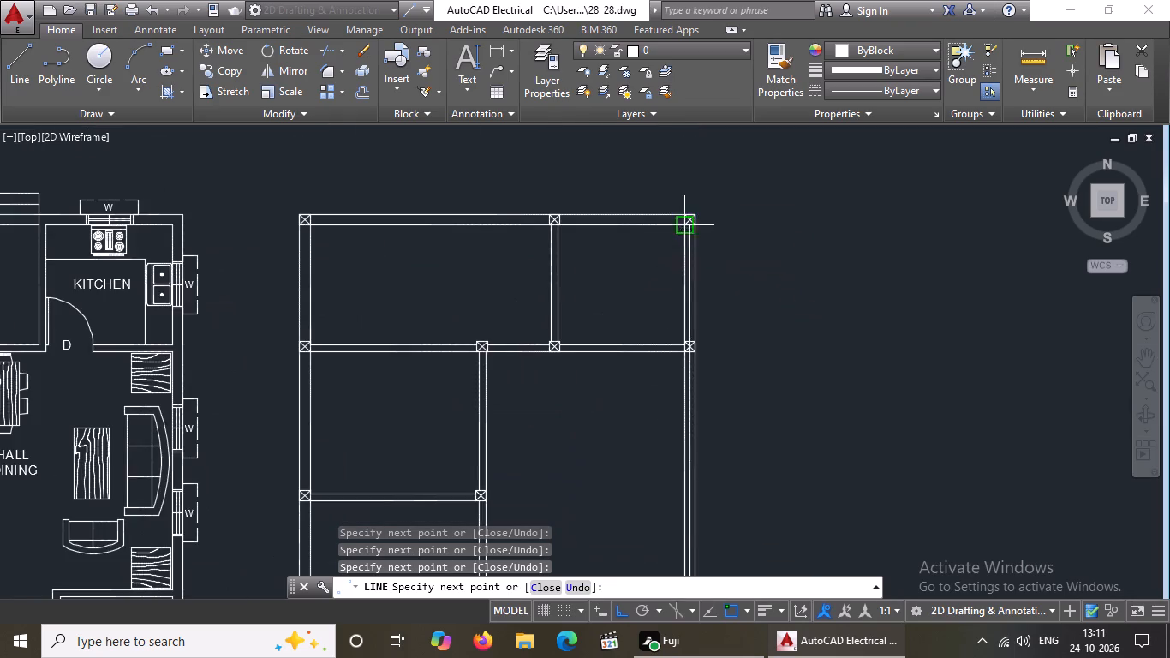
{"action": "scroll", "coordinate": [684, 222], "scroll_direction": "up", "scroll_amount": 2}
{"action": "left_click", "coordinate": [695, 217]}
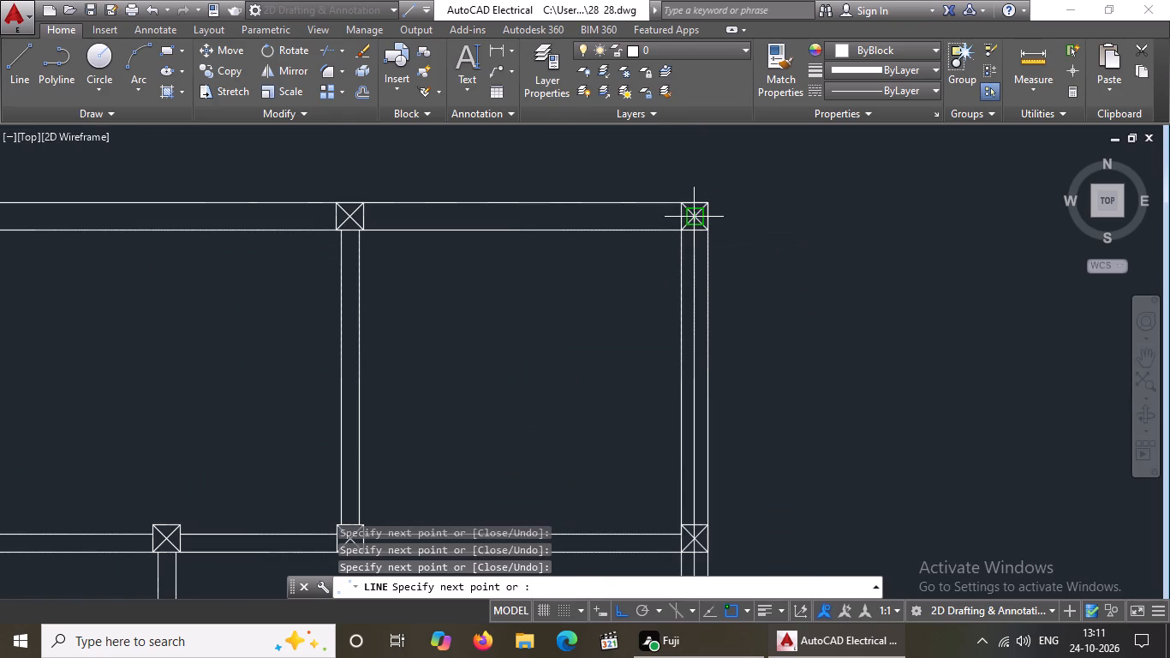
Continue the centre line along the top outer wall through its intermediate column to the top-left column's diagonal crossing.
{"action": "scroll", "coordinate": [335, 221], "scroll_direction": "up", "scroll_amount": 2}
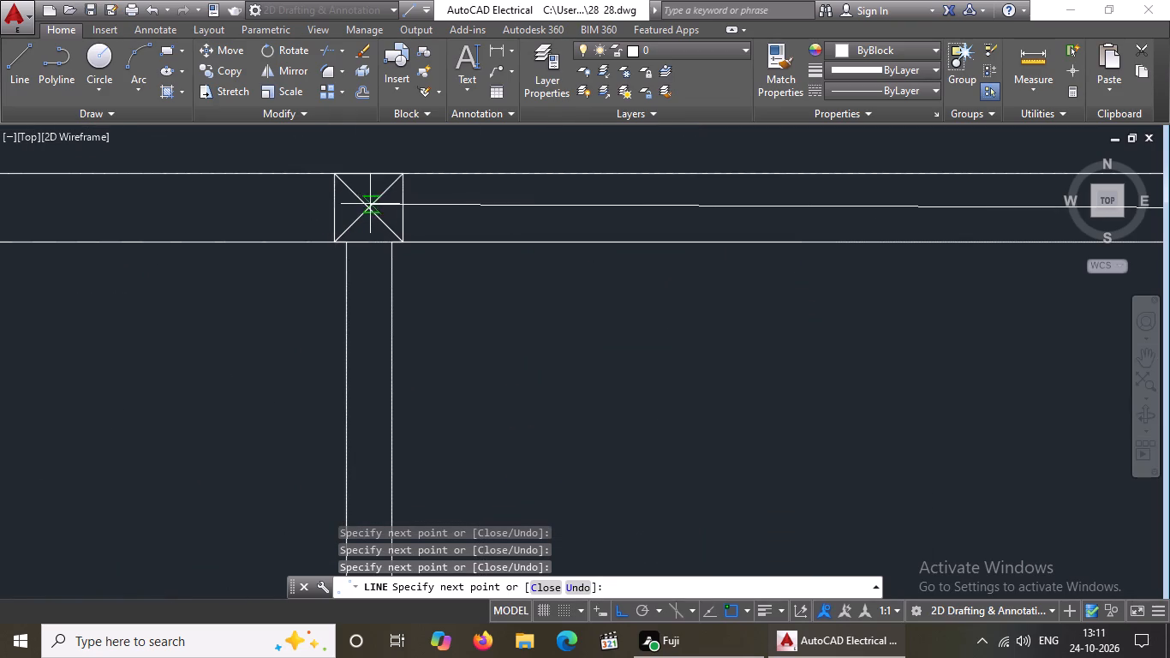
{"action": "left_click", "coordinate": [366, 208]}
{"action": "scroll", "coordinate": [366, 209], "scroll_direction": "down", "scroll_amount": 4}
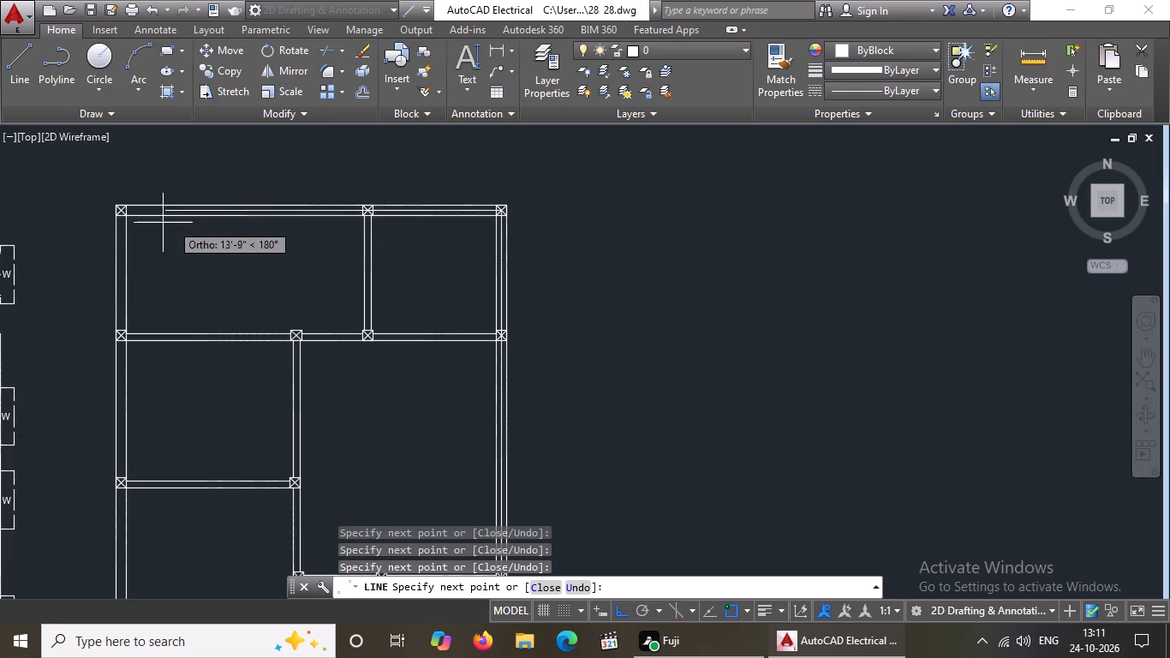
{"action": "scroll", "coordinate": [128, 213], "scroll_direction": "up", "scroll_amount": 6}
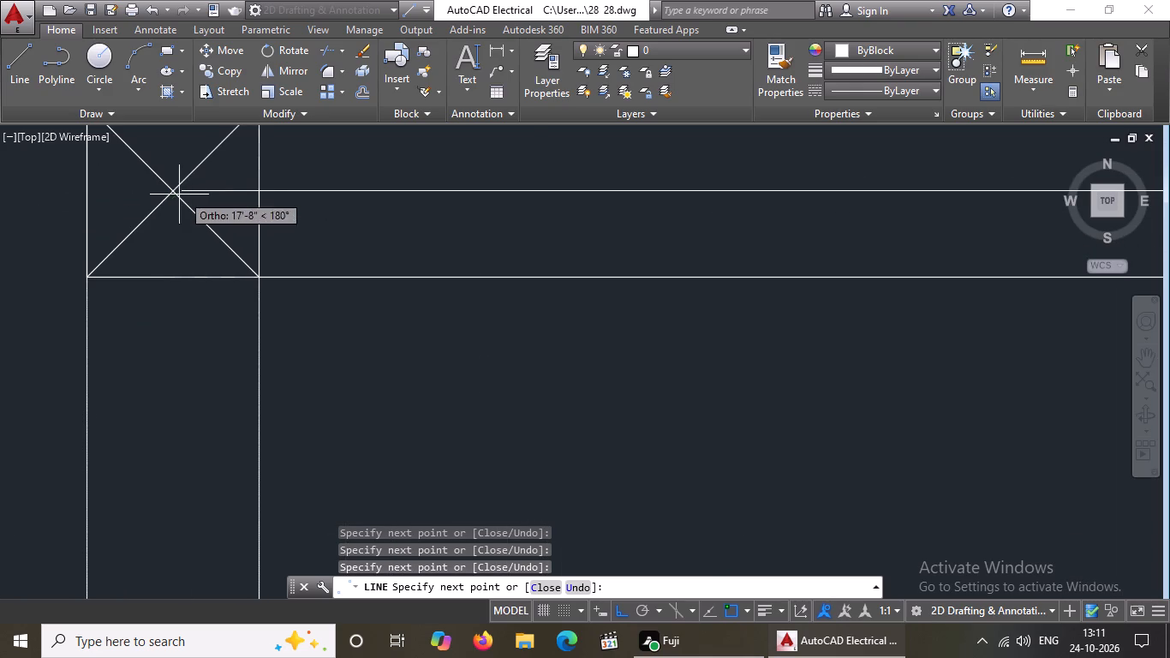
{"action": "left_click", "coordinate": [171, 189]}
Continue the centre line down the left outer wall through the upper partition's column to the next partition column's diagonal crossing.
{"action": "scroll", "coordinate": [171, 192], "scroll_direction": "down", "scroll_amount": 5}
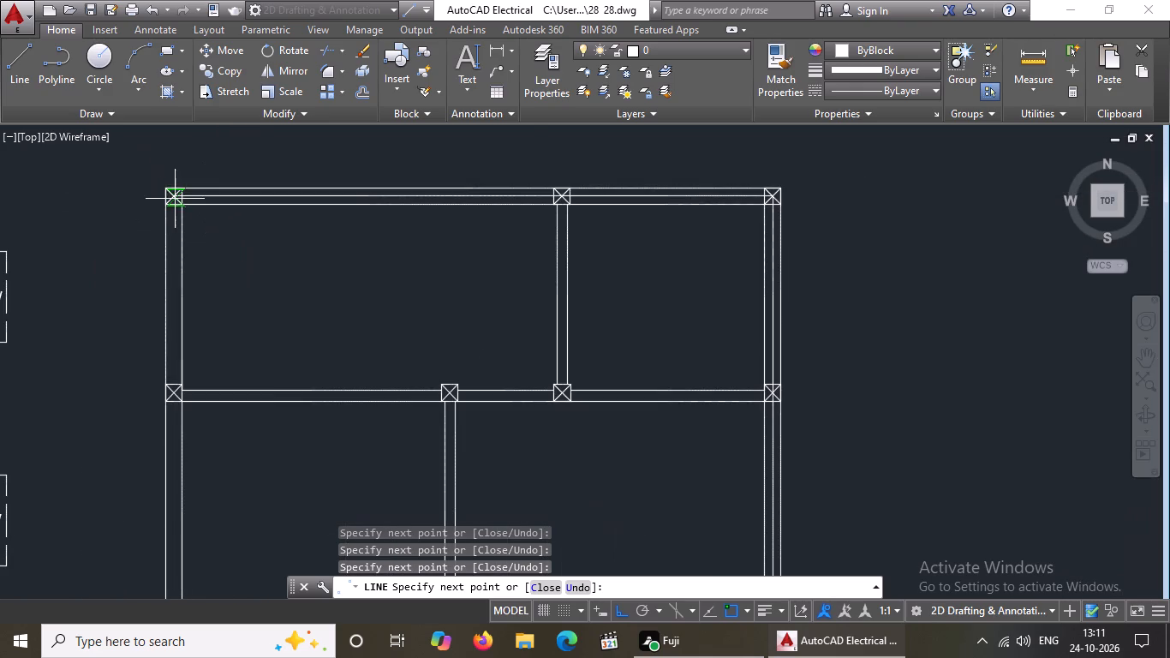
{"action": "scroll", "coordinate": [167, 382], "scroll_direction": "up", "scroll_amount": 5}
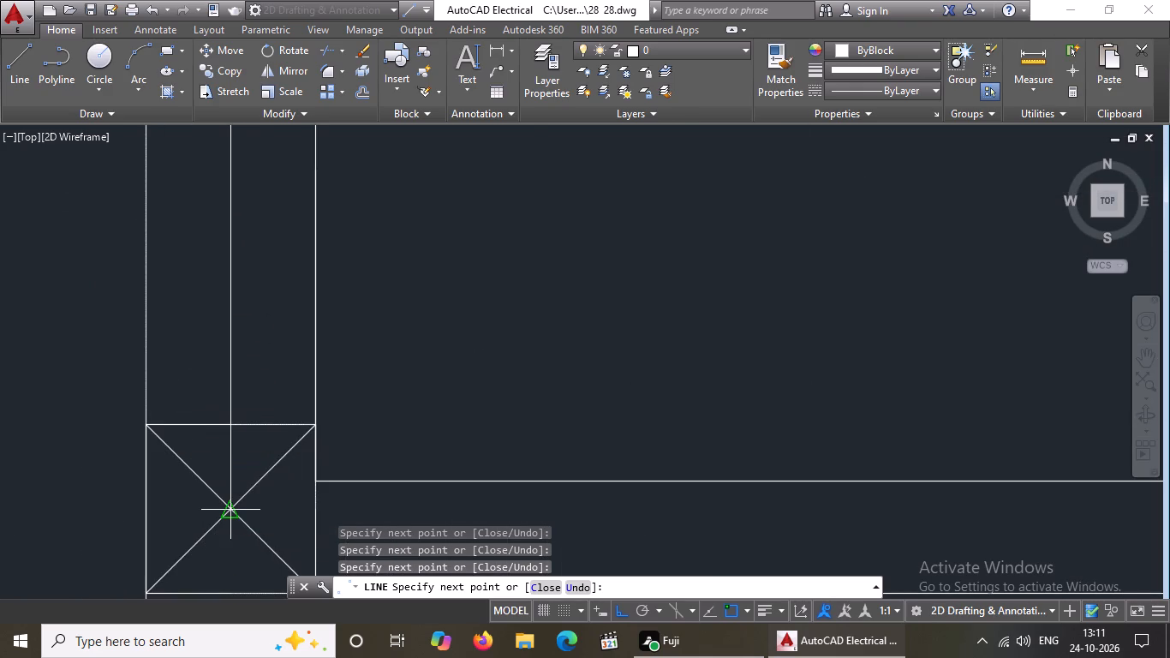
{"action": "left_click", "coordinate": [231, 510]}
{"action": "scroll", "coordinate": [267, 462], "scroll_direction": "down", "scroll_amount": 9}
{"action": "scroll", "coordinate": [262, 519], "scroll_direction": "up", "scroll_amount": 3}
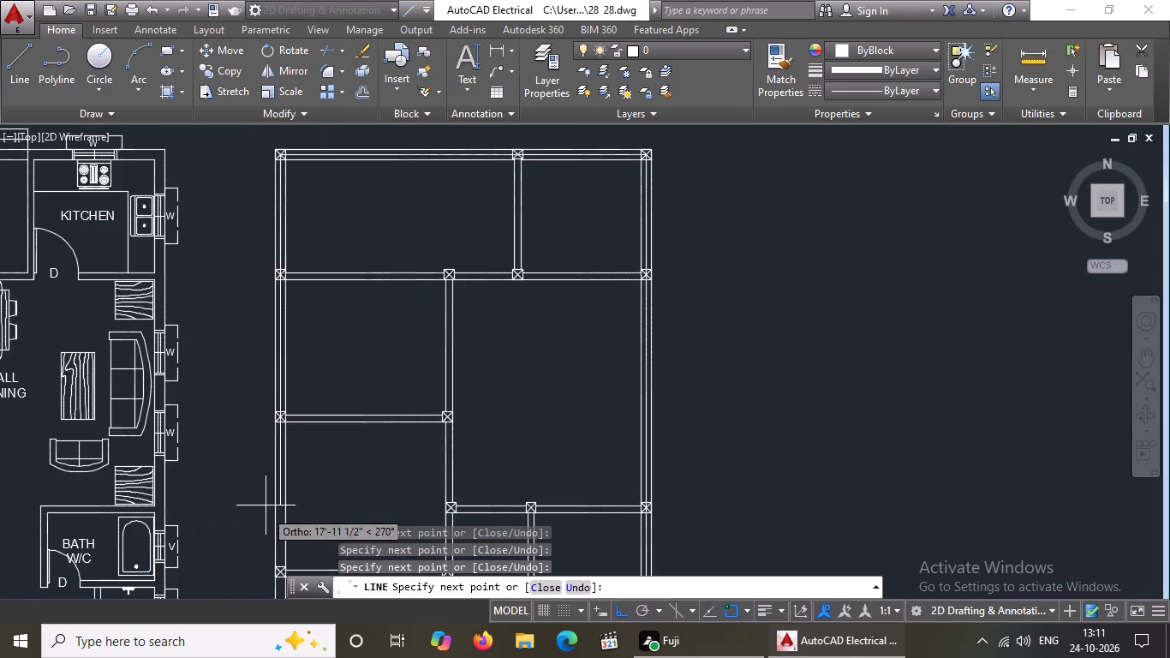
{"action": "scroll", "coordinate": [290, 391], "scroll_direction": "up", "scroll_amount": 4}
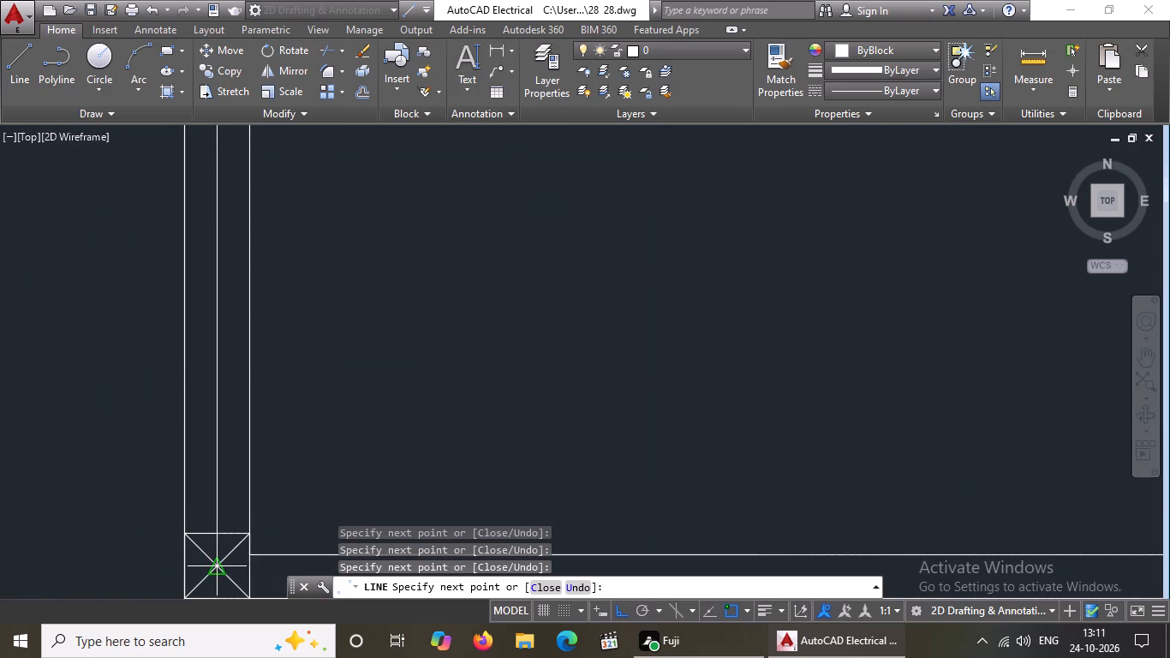
{"action": "left_click", "coordinate": [216, 564]}
Extend the left outer wall's centre line through the lowest left partition's column, finishing at the bottom-left column's diagonal crossing.
{"action": "scroll", "coordinate": [225, 519], "scroll_direction": "down", "scroll_amount": 8}
{"action": "middle_click_drag", "start_coordinate": [229, 552], "coordinate": [228, 549]}
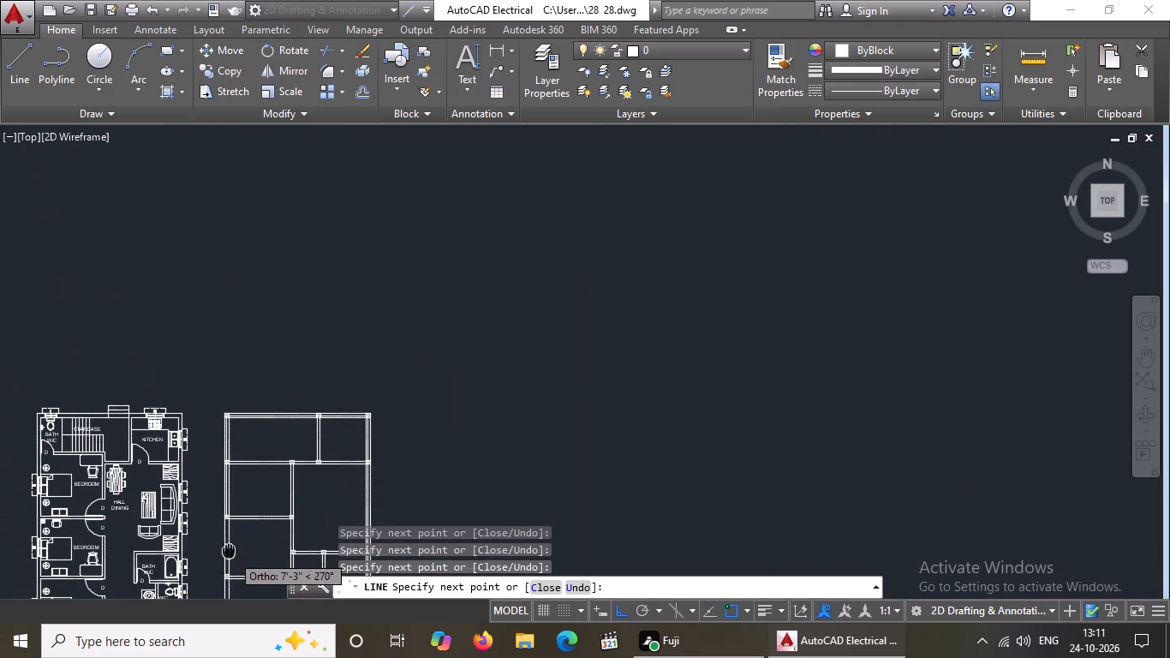
{"action": "middle_click_drag", "start_coordinate": [228, 549], "coordinate": [248, 482]}
{"action": "scroll", "coordinate": [243, 513], "scroll_direction": "up", "scroll_amount": 9}
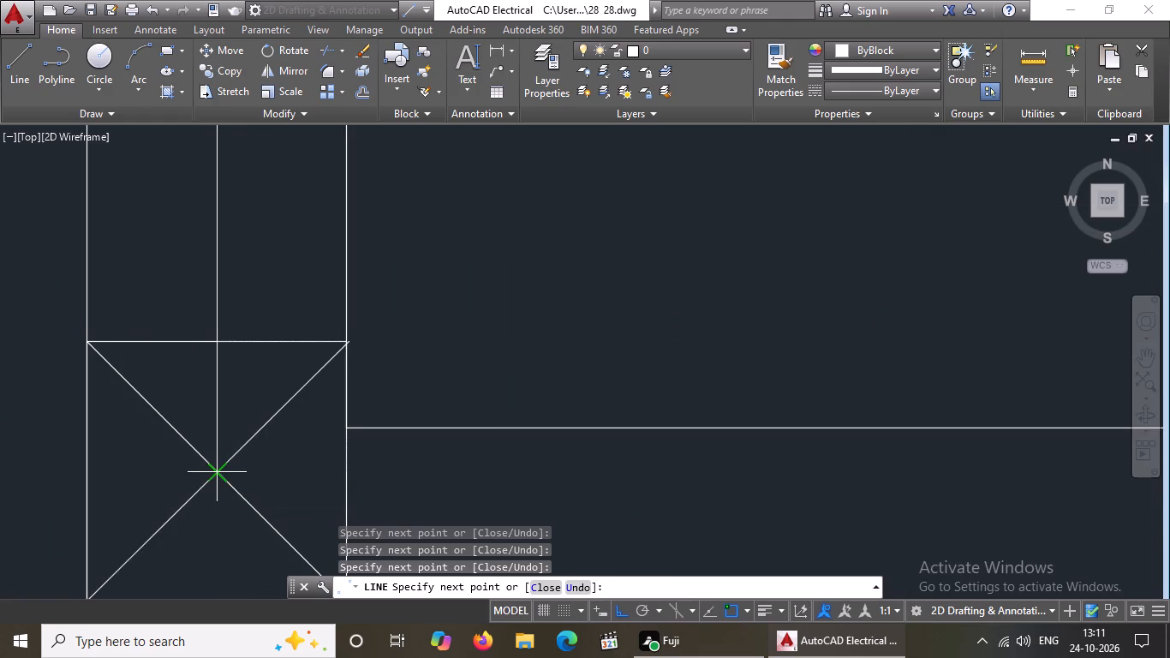
{"action": "left_click", "coordinate": [215, 475]}
{"action": "scroll", "coordinate": [244, 416], "scroll_direction": "down", "scroll_amount": 4}
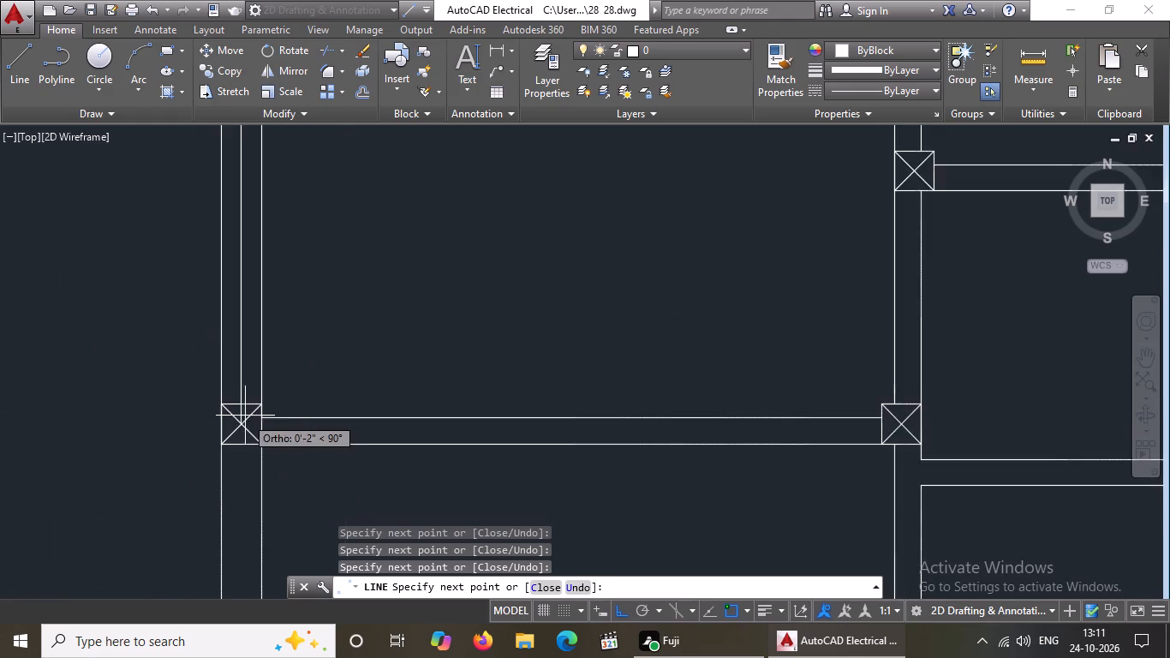
{"action": "scroll", "coordinate": [246, 412], "scroll_direction": "down", "scroll_amount": 4}
{"action": "scroll", "coordinate": [245, 531], "scroll_direction": "up", "scroll_amount": 4}
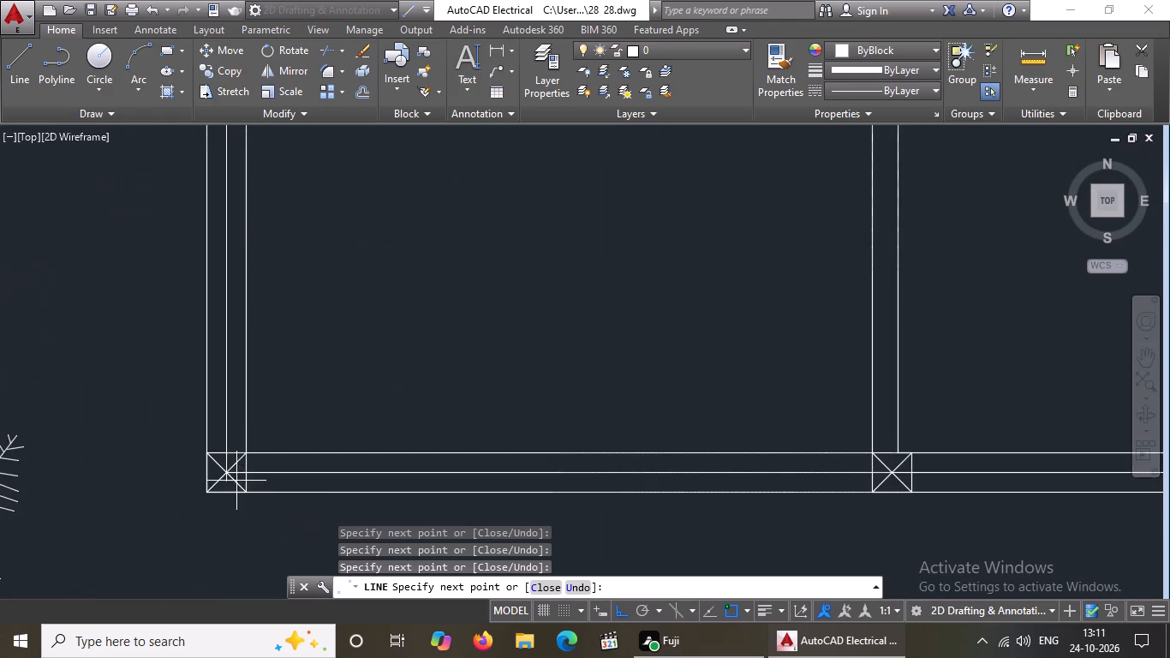
{"action": "scroll", "coordinate": [236, 480], "scroll_direction": "up", "scroll_amount": 4}
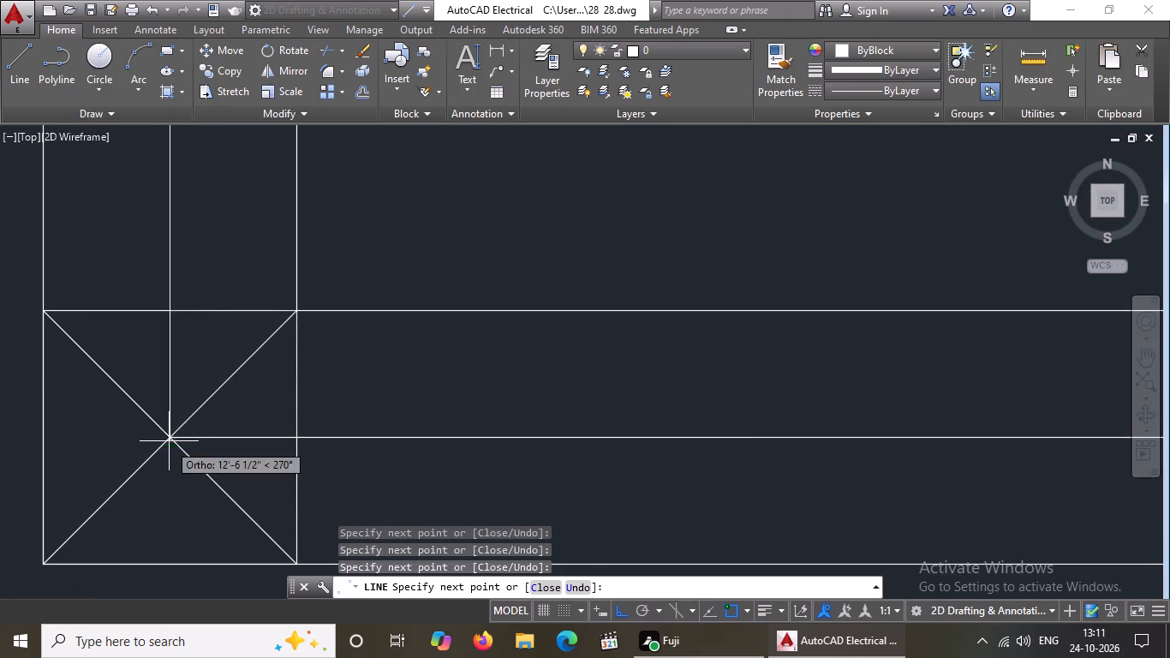
{"action": "left_click_drag", "start_coordinate": [170, 438], "coordinate": [184, 488]}
{"action": "scroll", "coordinate": [236, 493], "scroll_direction": "down", "scroll_amount": 3}
{"action": "key", "text": "Escape"}
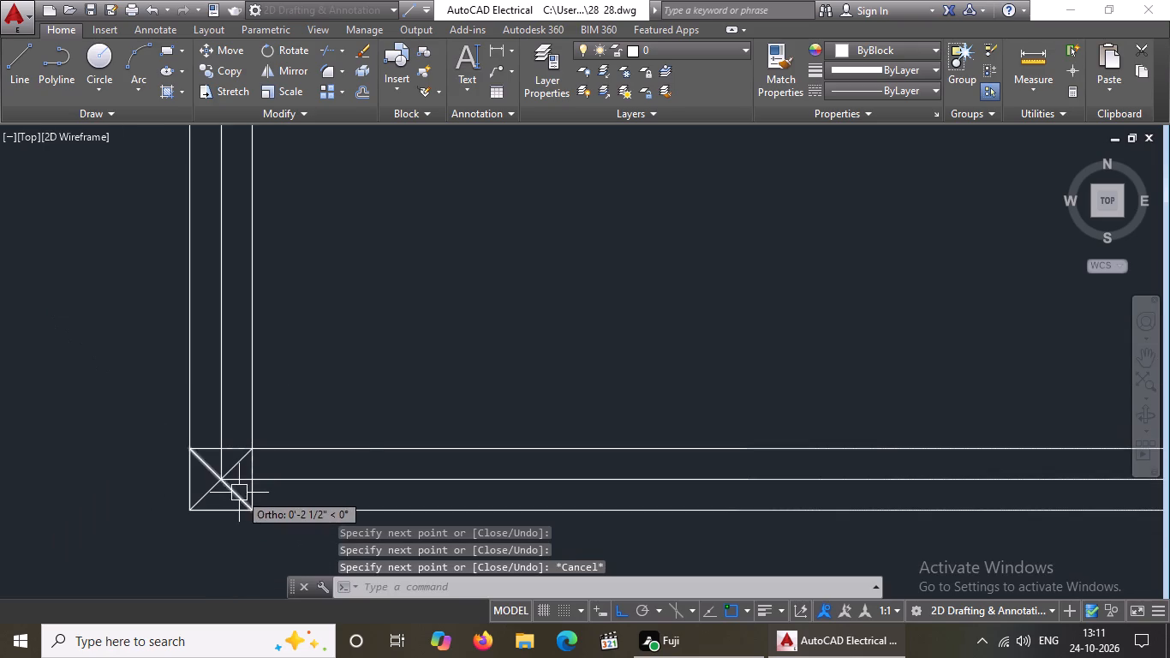
Draw a centre line up the central vertical wall from the bottom-middle column to the column at the lowest right-hand partition.
{"action": "scroll", "coordinate": [361, 451], "scroll_direction": "down", "scroll_amount": 4}
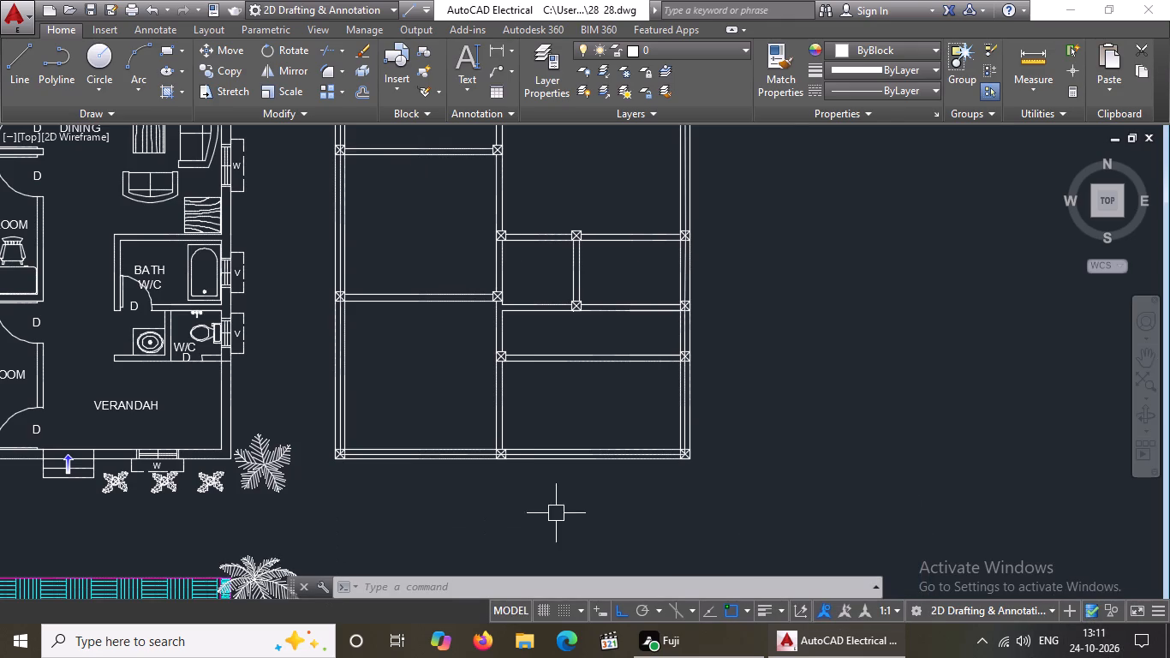
{"action": "scroll", "coordinate": [485, 382], "scroll_direction": "up", "scroll_amount": 2}
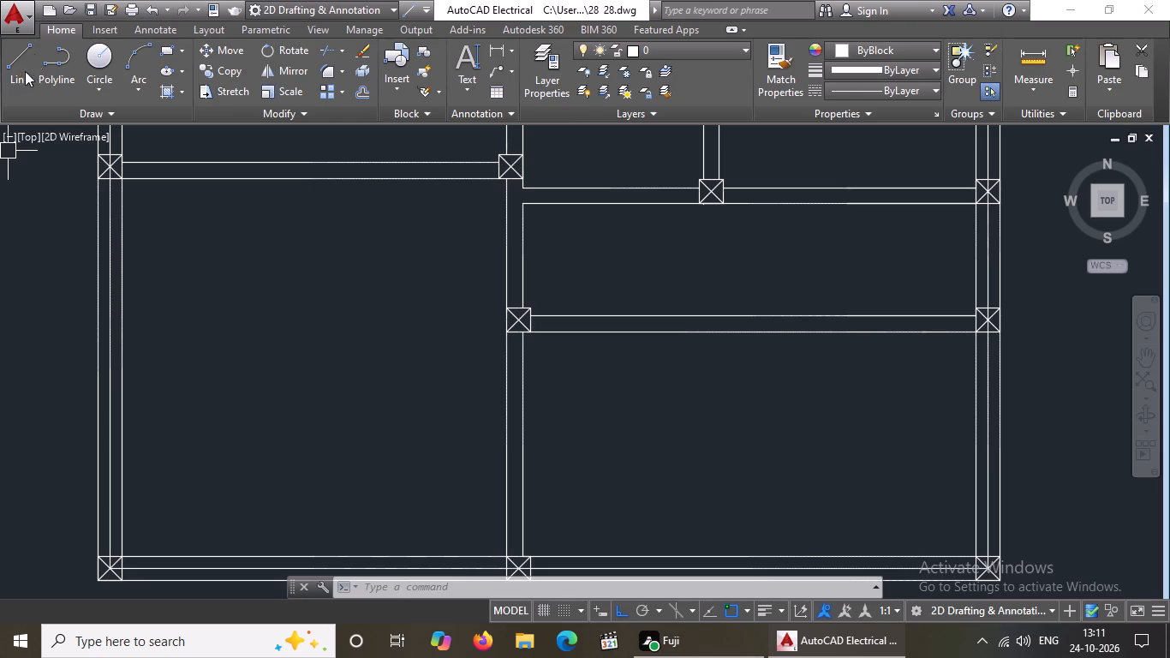
{"action": "left_click", "coordinate": [16, 74]}
{"action": "scroll", "coordinate": [531, 469], "scroll_direction": "down", "scroll_amount": 1}
{"action": "right_click_drag", "start_coordinate": [538, 480], "coordinate": [558, 553]}
{"action": "scroll", "coordinate": [558, 553], "scroll_direction": "up", "scroll_amount": 2}
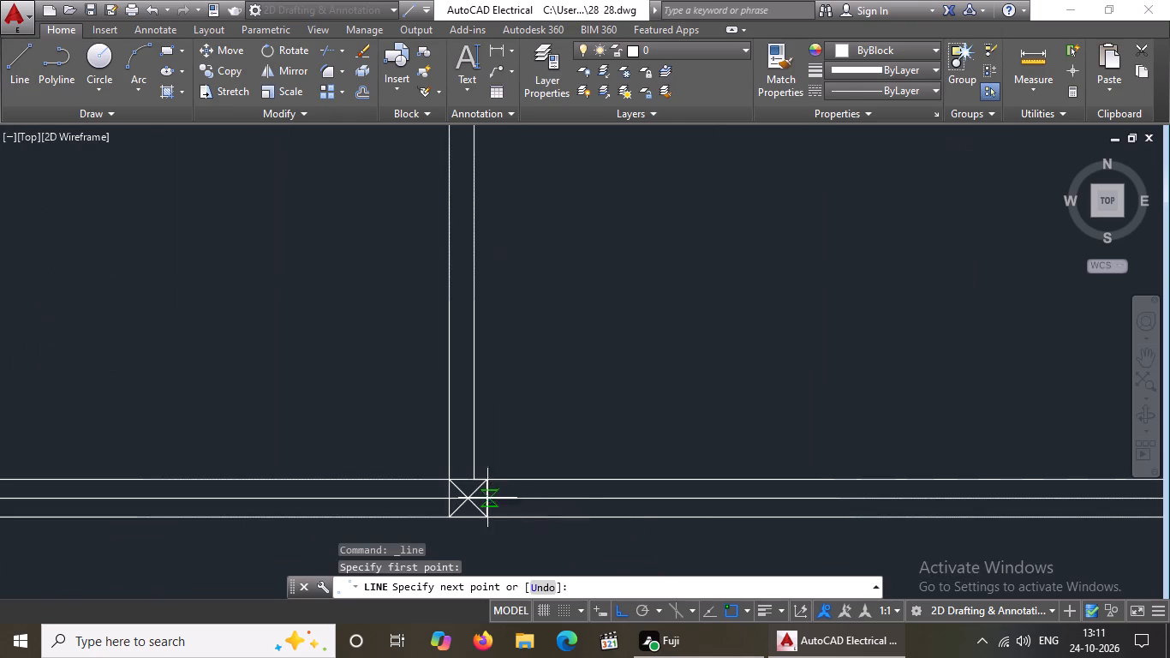
{"action": "left_click", "coordinate": [472, 498]}
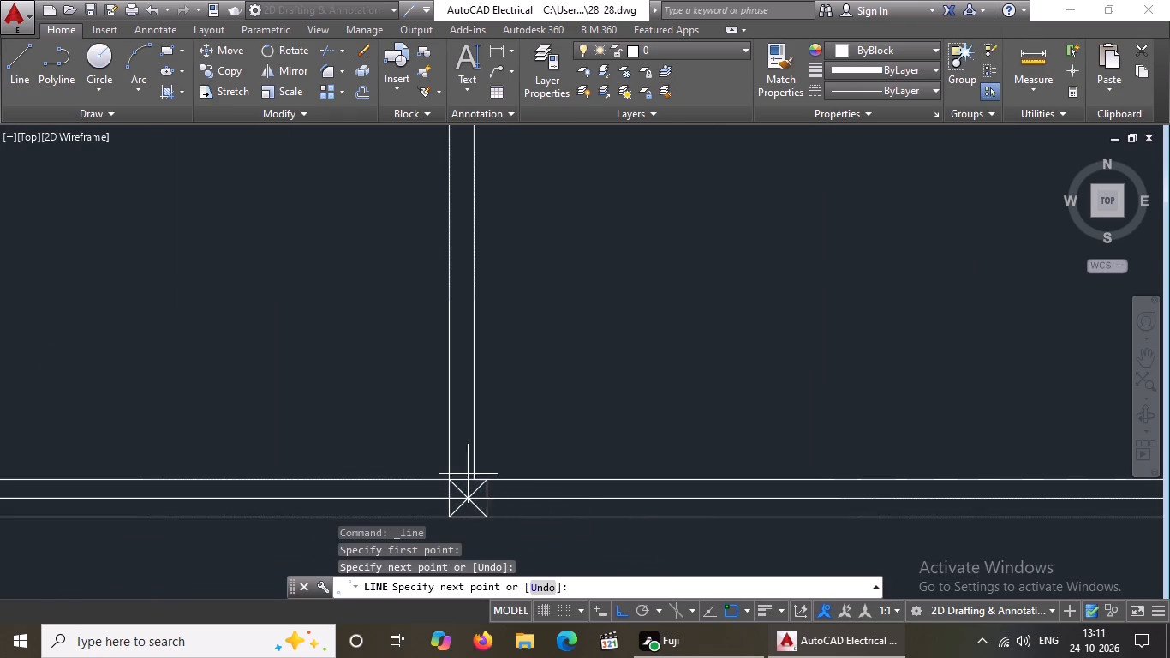
{"action": "scroll", "coordinate": [467, 449], "scroll_direction": "down", "scroll_amount": 3}
{"action": "scroll", "coordinate": [469, 344], "scroll_direction": "up", "scroll_amount": 4}
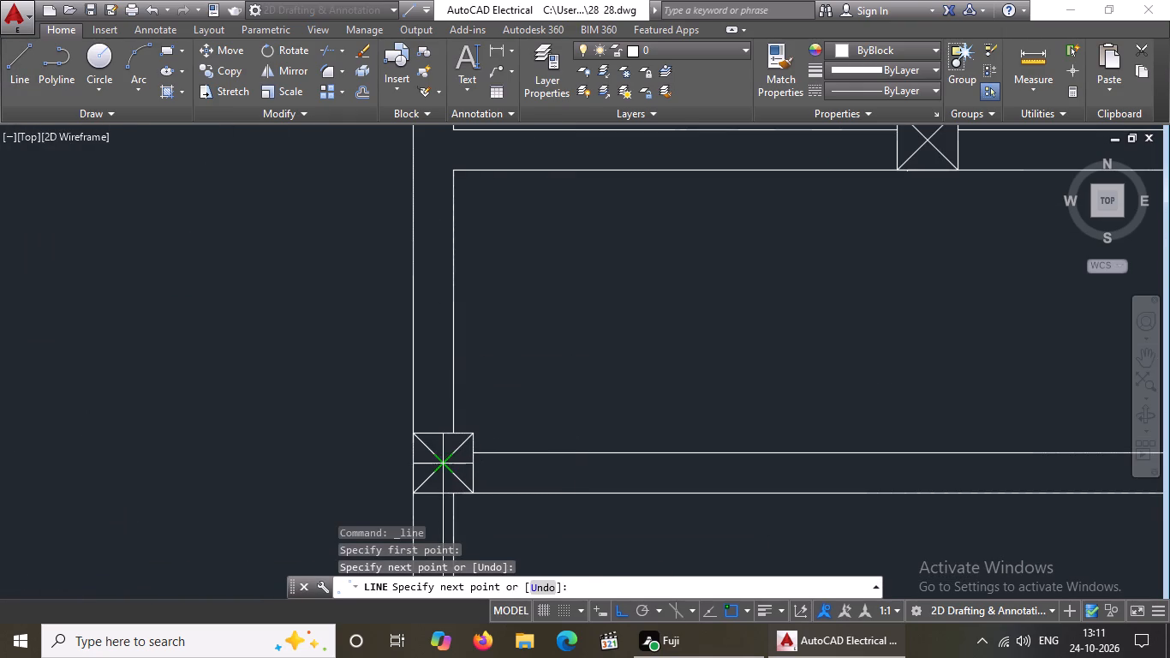
{"action": "left_click", "coordinate": [442, 464]}
Continue the centre line along the lowest right-hand partition to the right outer wall column's diagonal crossing and end the line.
{"action": "scroll", "coordinate": [461, 455], "scroll_direction": "down", "scroll_amount": 3}
{"action": "scroll", "coordinate": [727, 462], "scroll_direction": "up", "scroll_amount": 3}
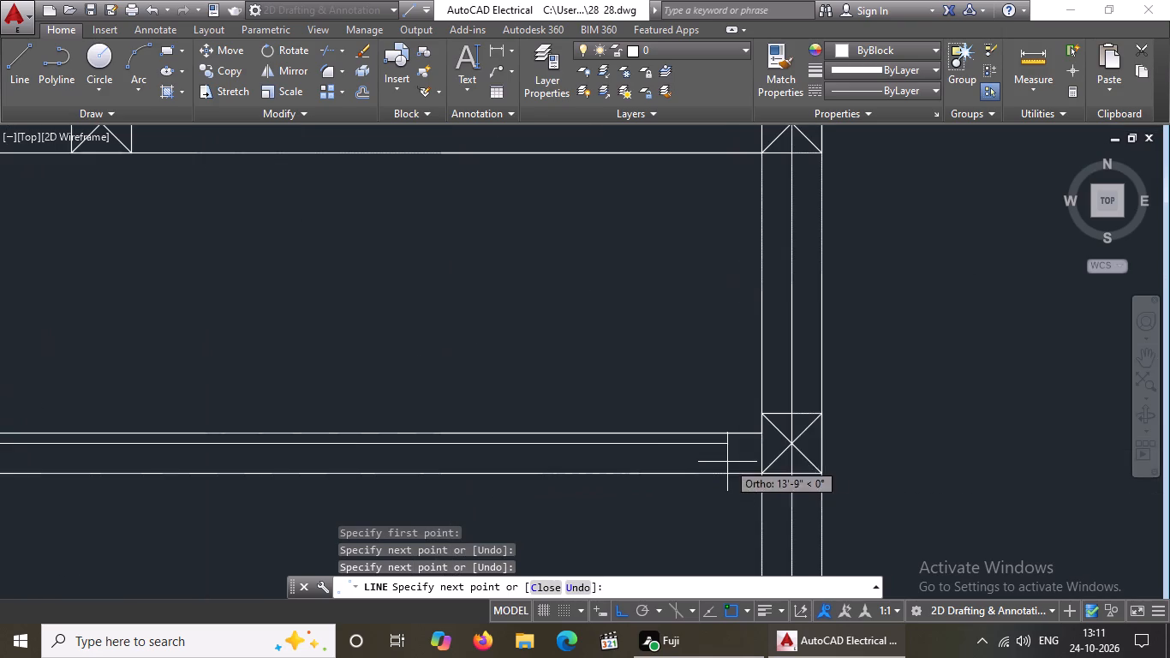
{"action": "left_click", "coordinate": [795, 440]}
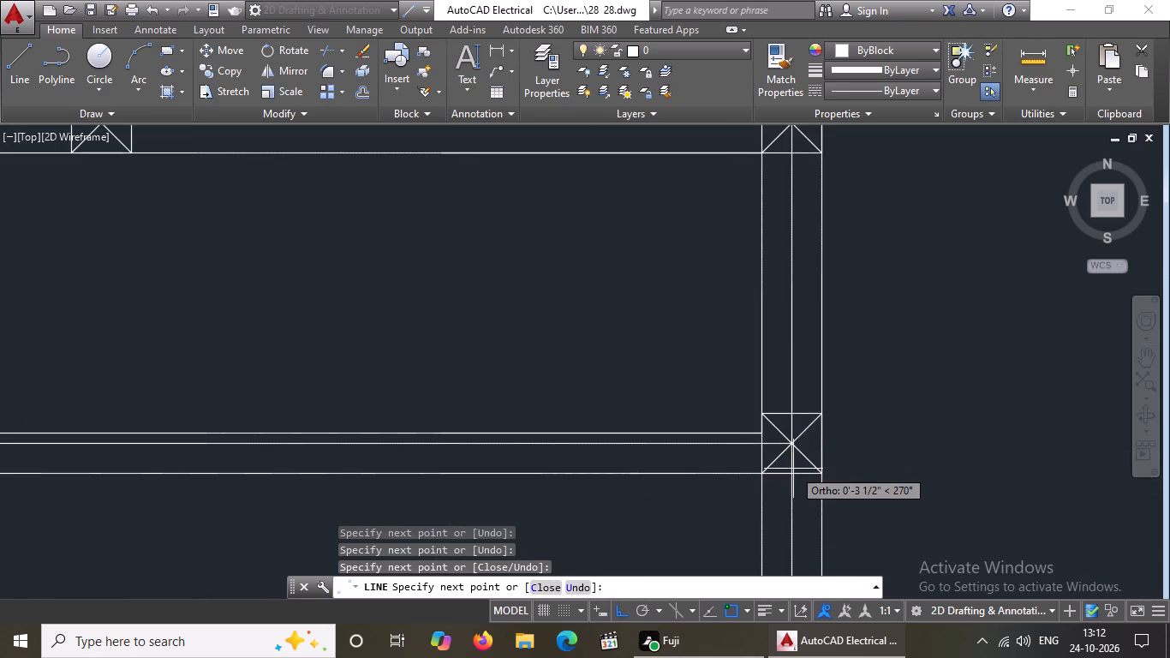
{"action": "key", "text": "Escape"}
{"action": "key", "text": "Escape"}
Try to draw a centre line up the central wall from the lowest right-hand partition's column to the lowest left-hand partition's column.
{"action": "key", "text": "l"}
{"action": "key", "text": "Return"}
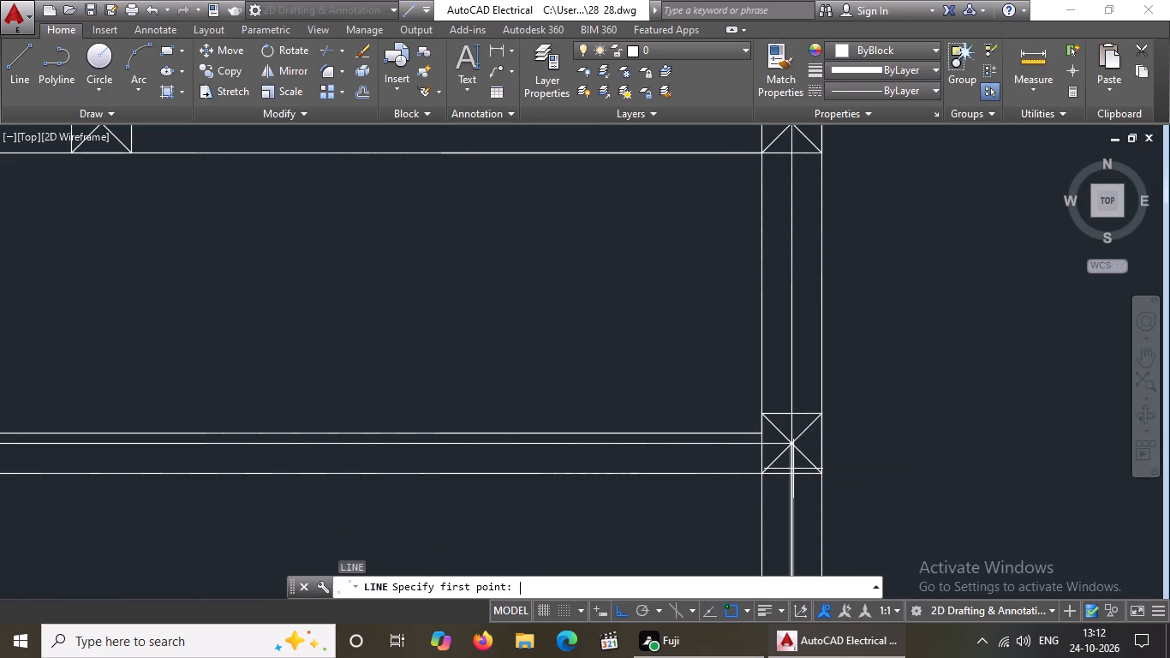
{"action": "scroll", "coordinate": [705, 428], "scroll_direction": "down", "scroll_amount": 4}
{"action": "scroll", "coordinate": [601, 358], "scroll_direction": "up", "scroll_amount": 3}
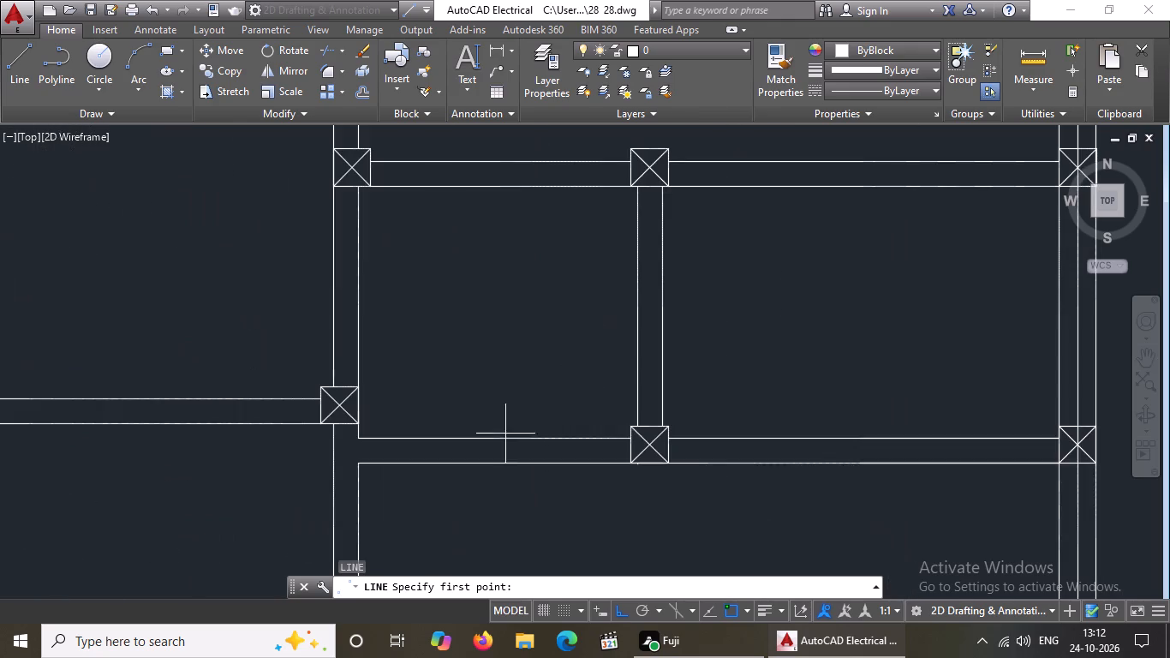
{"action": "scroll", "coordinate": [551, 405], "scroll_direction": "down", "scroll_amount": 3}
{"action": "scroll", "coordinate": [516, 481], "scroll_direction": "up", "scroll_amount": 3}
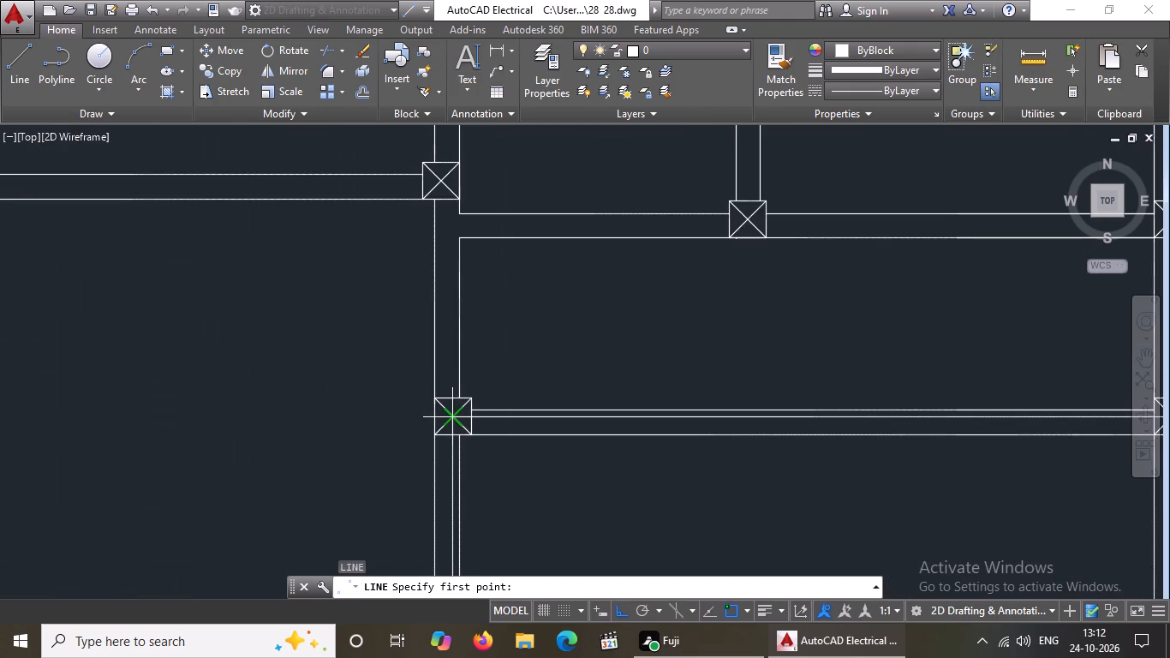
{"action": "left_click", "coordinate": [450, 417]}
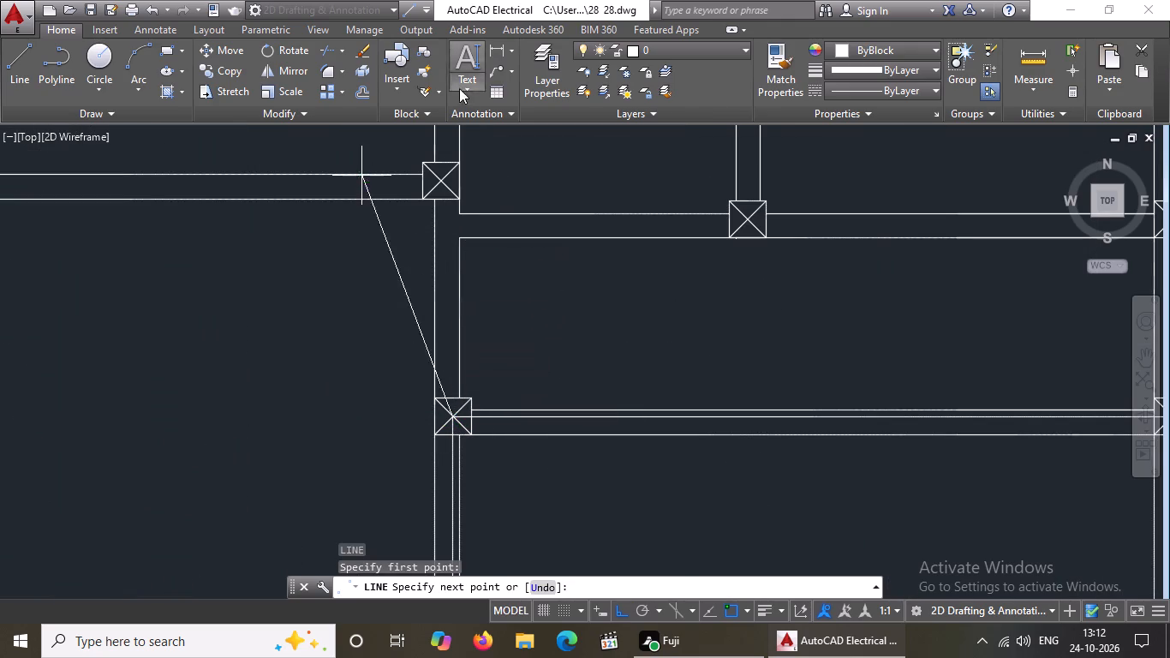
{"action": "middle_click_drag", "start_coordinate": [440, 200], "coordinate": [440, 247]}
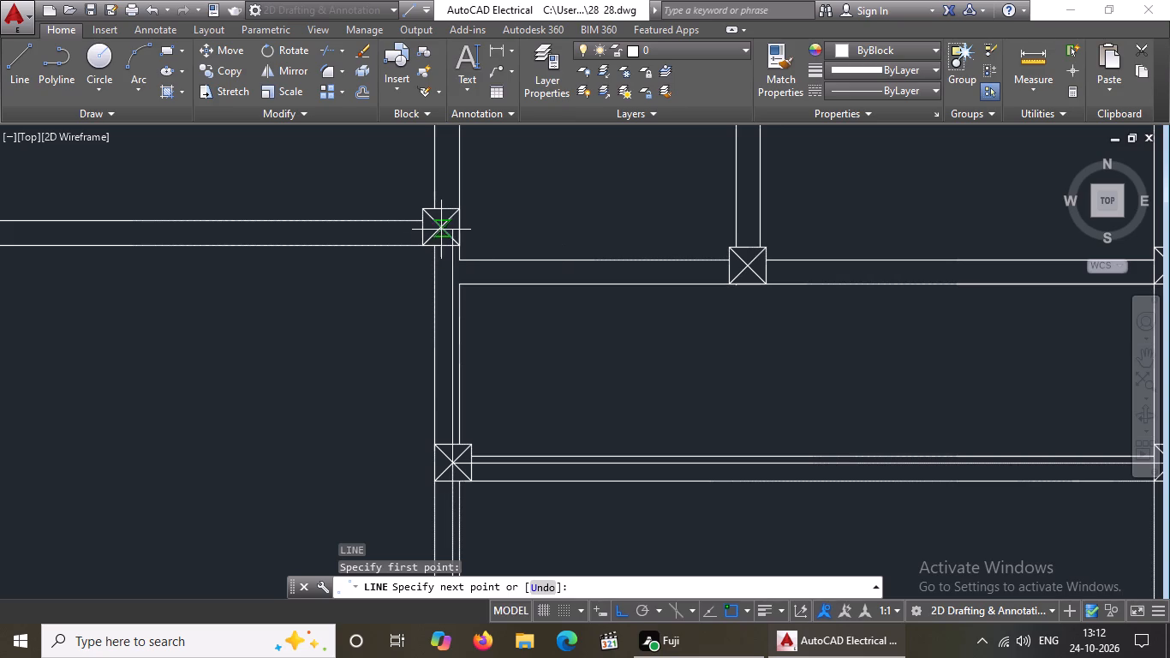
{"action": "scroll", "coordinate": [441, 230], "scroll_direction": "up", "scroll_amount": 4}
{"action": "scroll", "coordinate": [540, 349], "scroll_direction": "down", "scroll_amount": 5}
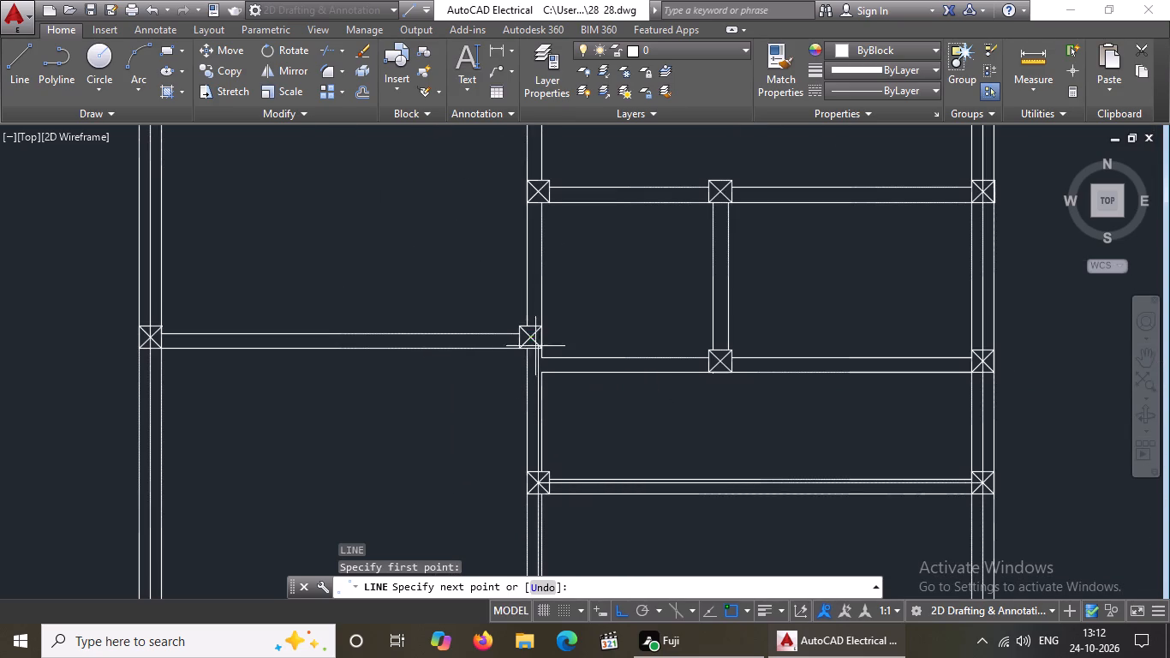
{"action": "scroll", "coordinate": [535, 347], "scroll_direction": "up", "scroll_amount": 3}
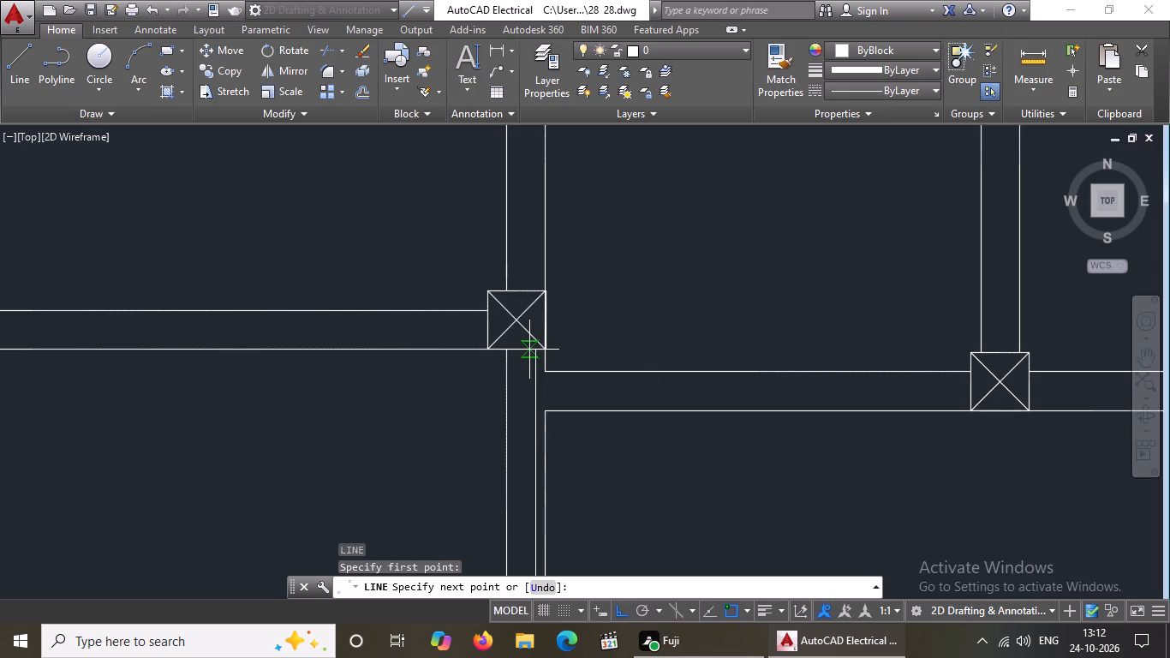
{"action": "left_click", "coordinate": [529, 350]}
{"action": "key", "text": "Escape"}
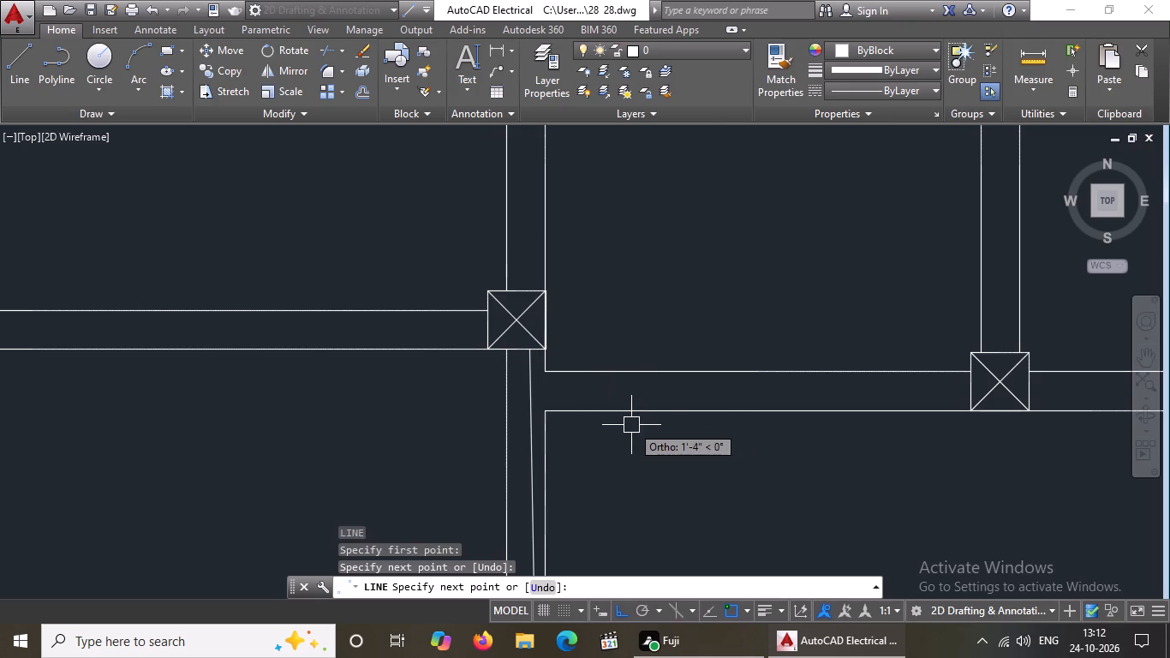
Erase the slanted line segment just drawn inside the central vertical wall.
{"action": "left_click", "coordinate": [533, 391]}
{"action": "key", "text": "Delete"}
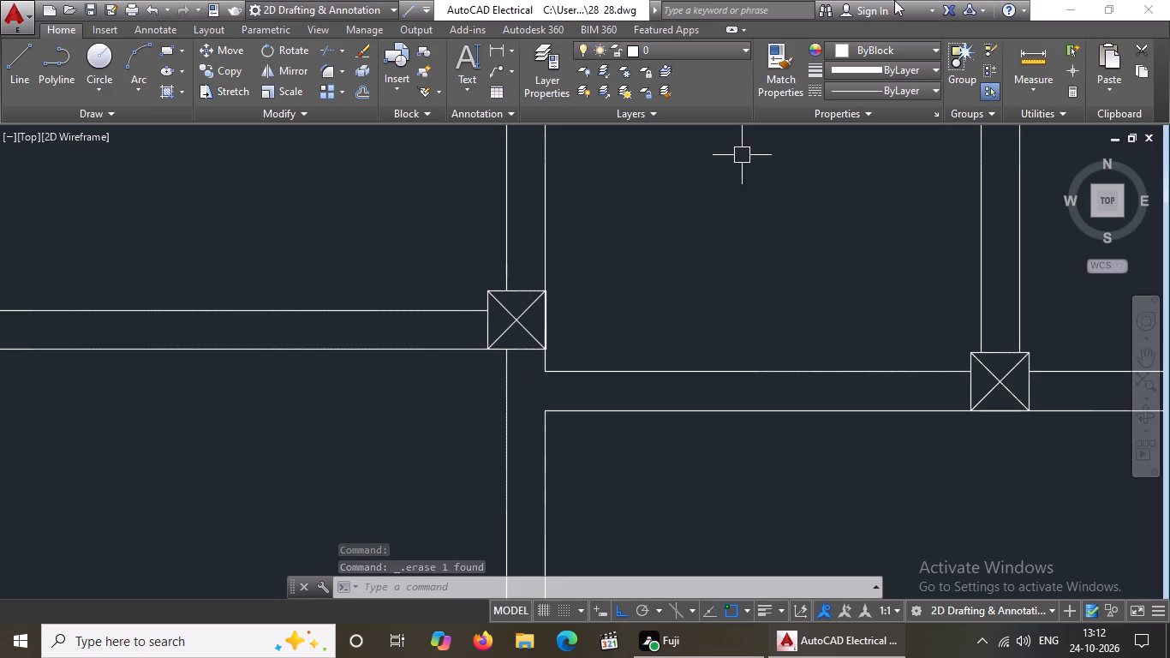
Draw a centre line from the right outer wall's column along the small right-hand room's lower partition to the interior column's diagonal crossing.
{"action": "scroll", "coordinate": [818, 274], "scroll_direction": "down", "scroll_amount": 4}
{"action": "scroll", "coordinate": [996, 337], "scroll_direction": "up", "scroll_amount": 1}
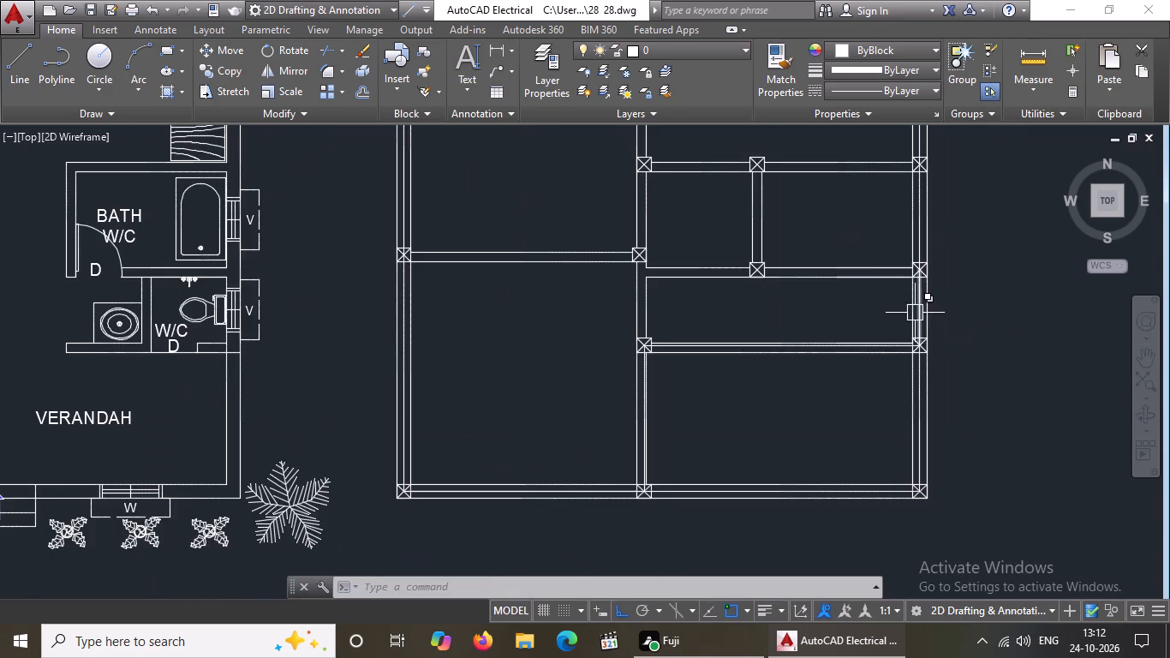
{"action": "middle_click_drag", "start_coordinate": [910, 313], "coordinate": [819, 466]}
{"action": "key", "text": "l"}
{"action": "key", "text": "Return"}
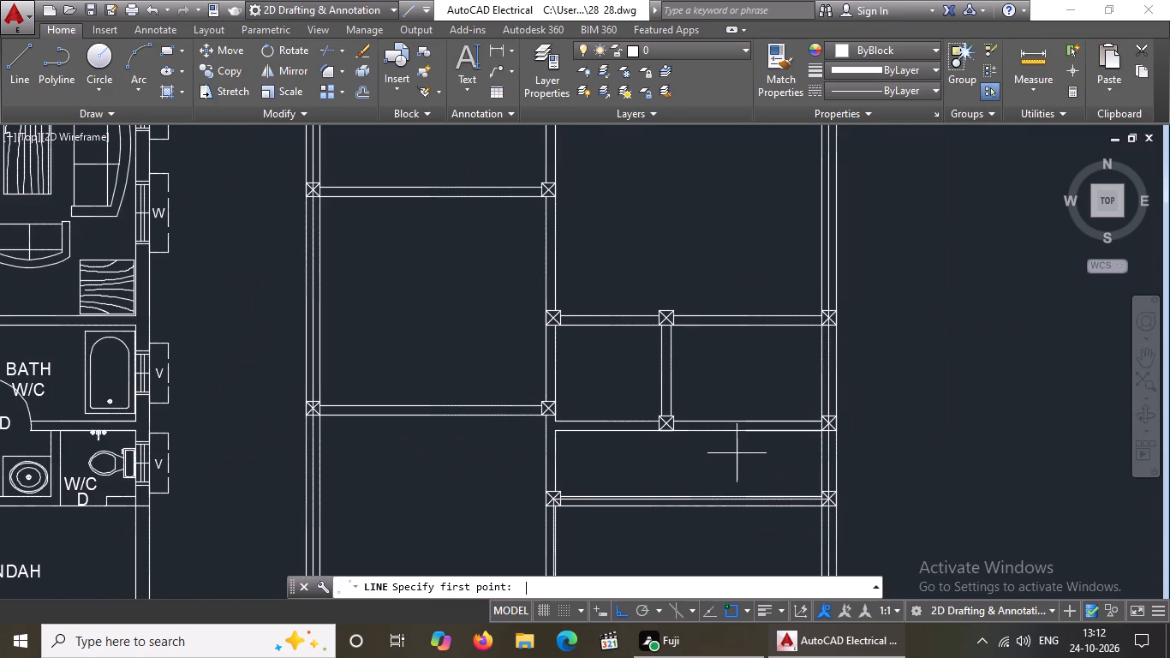
{"action": "scroll", "coordinate": [858, 424], "scroll_direction": "up", "scroll_amount": 3}
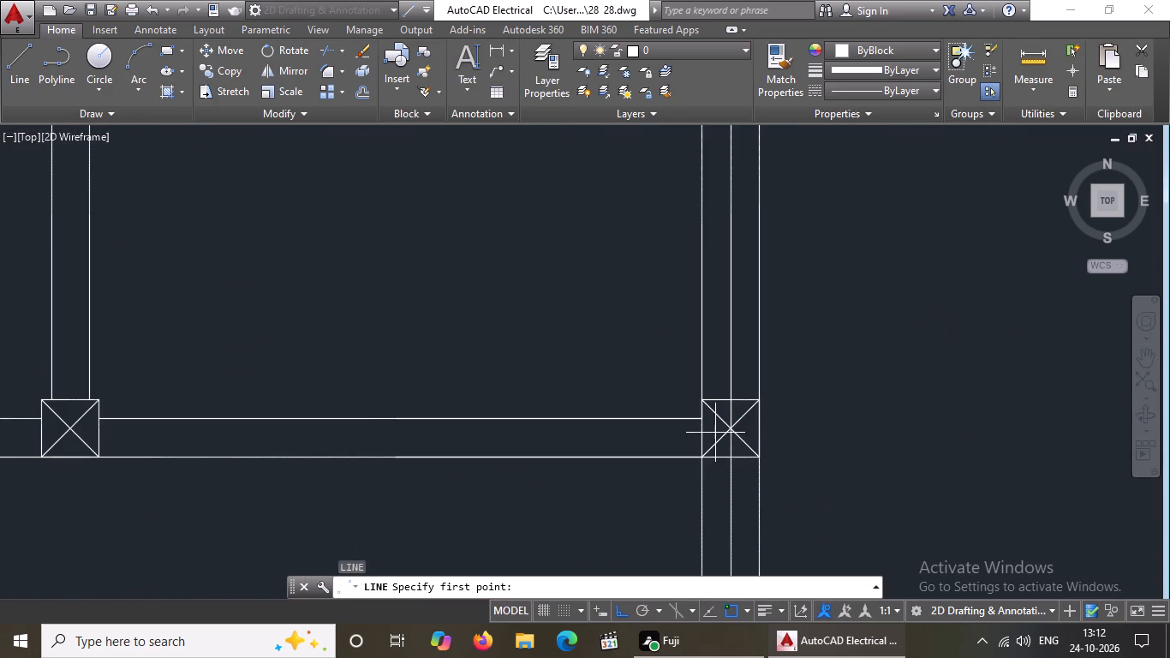
{"action": "left_click_drag", "start_coordinate": [727, 429], "coordinate": [694, 437]}
{"action": "scroll", "coordinate": [445, 424], "scroll_direction": "down", "scroll_amount": 3}
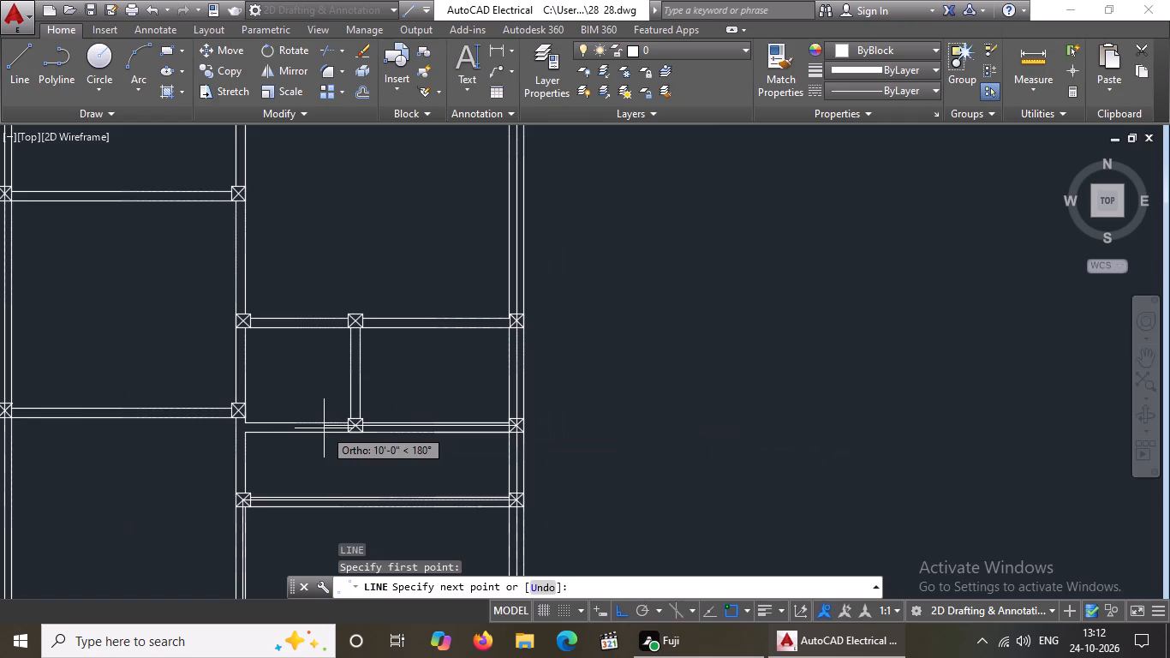
{"action": "scroll", "coordinate": [330, 423], "scroll_direction": "up", "scroll_amount": 2}
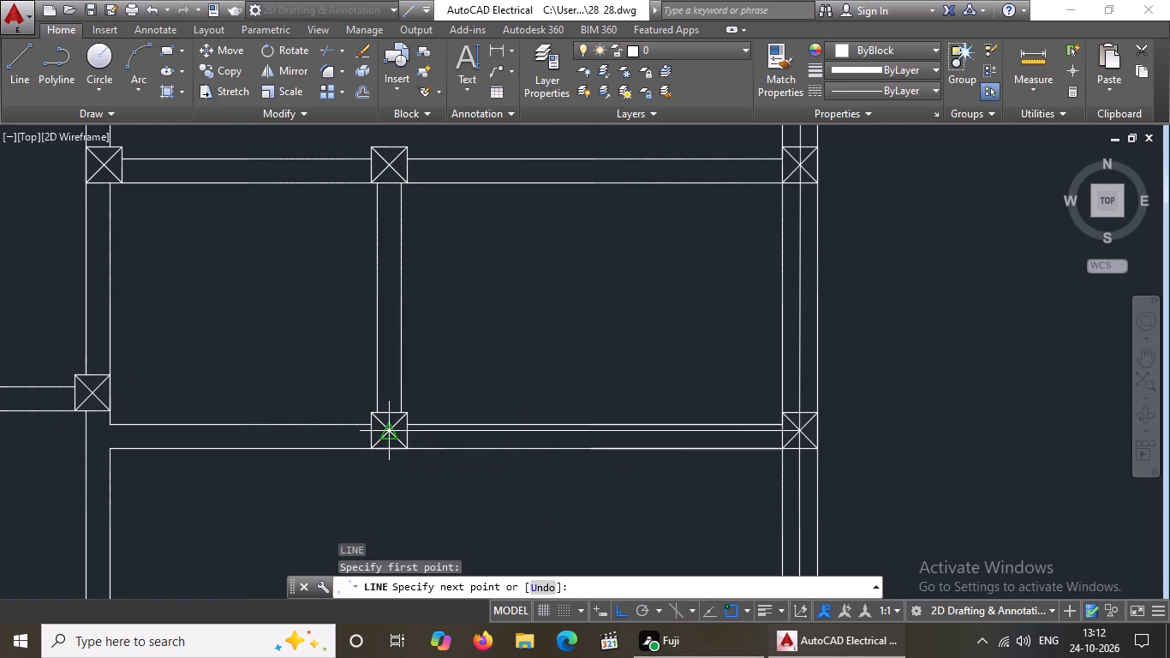
{"action": "left_click", "coordinate": [391, 431]}
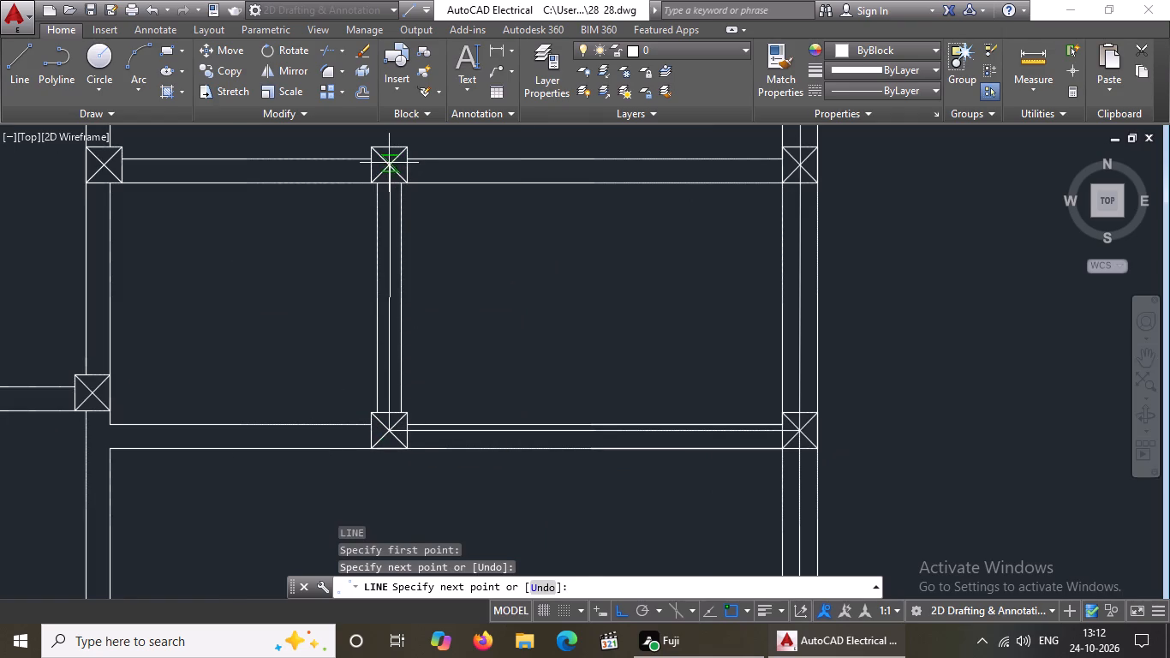
Continue the centre line up the short vertical partition and along the upper partition to the right outer wall's column, ending the line.
{"action": "left_click", "coordinate": [389, 170]}
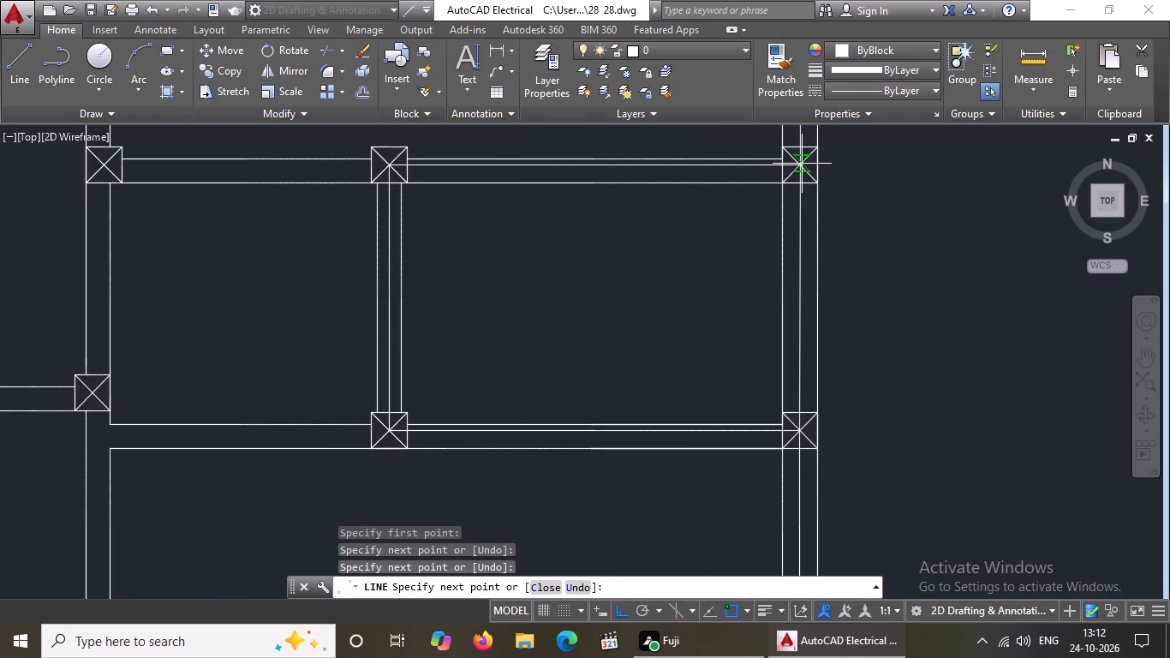
{"action": "scroll", "coordinate": [801, 167], "scroll_direction": "up", "scroll_amount": 3}
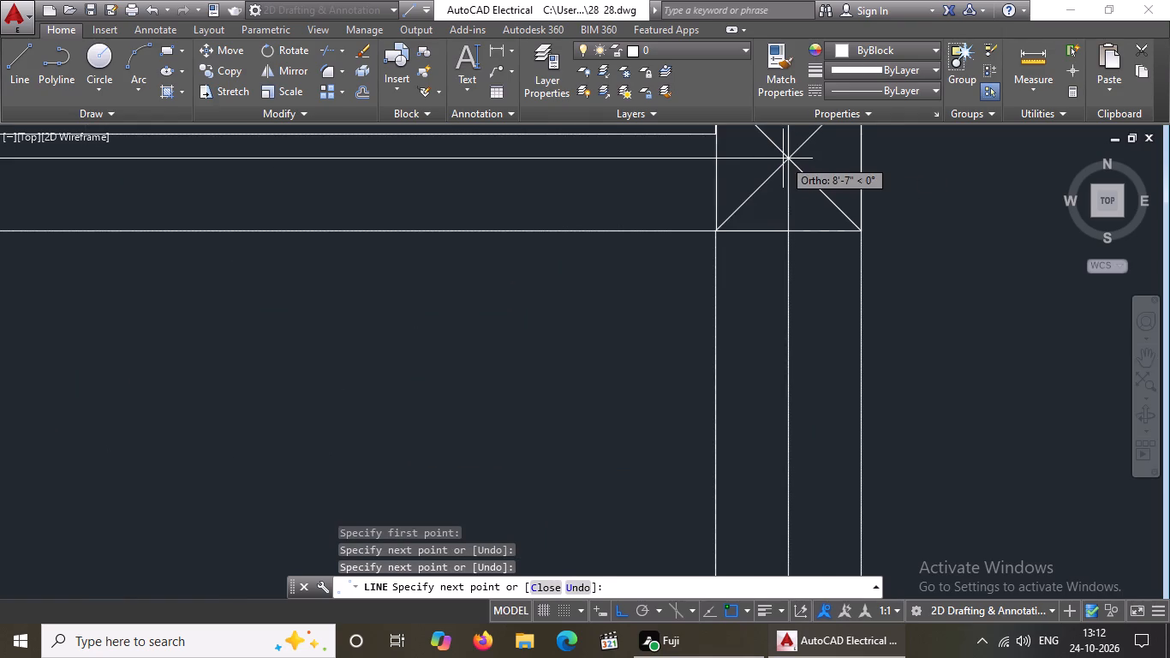
{"action": "left_click", "coordinate": [788, 159]}
{"action": "scroll", "coordinate": [799, 173], "scroll_direction": "down", "scroll_amount": 4}
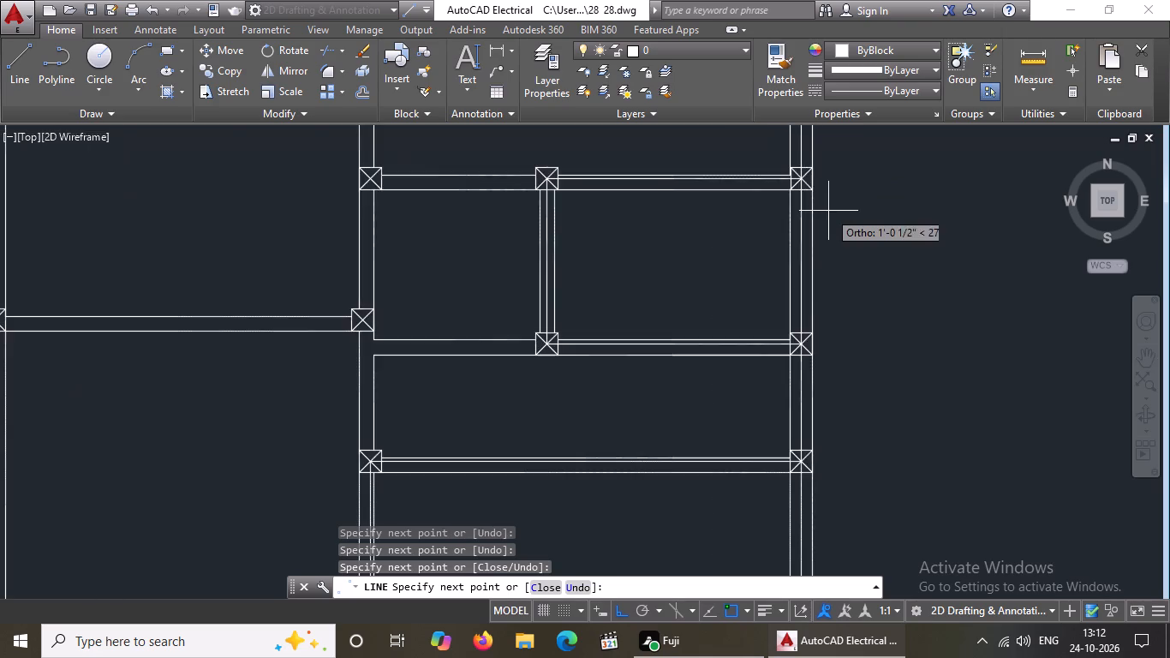
{"action": "scroll", "coordinate": [828, 211], "scroll_direction": "down", "scroll_amount": 5}
{"action": "middle_click_drag", "start_coordinate": [827, 218], "coordinate": [797, 362]}
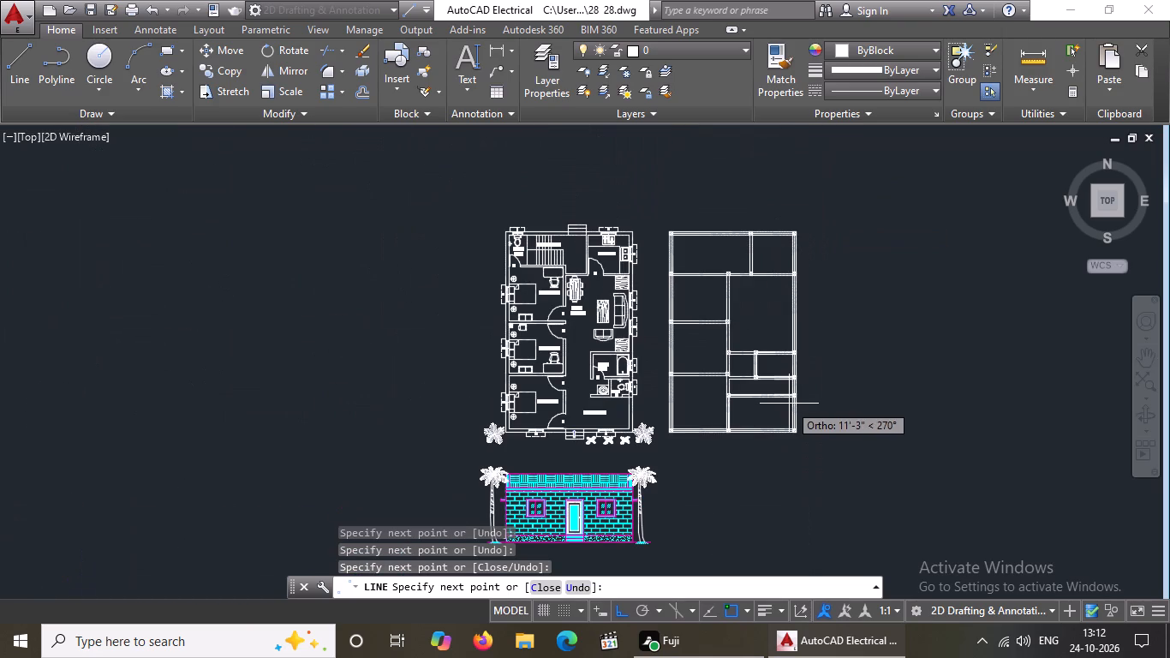
{"action": "key", "text": "Escape"}
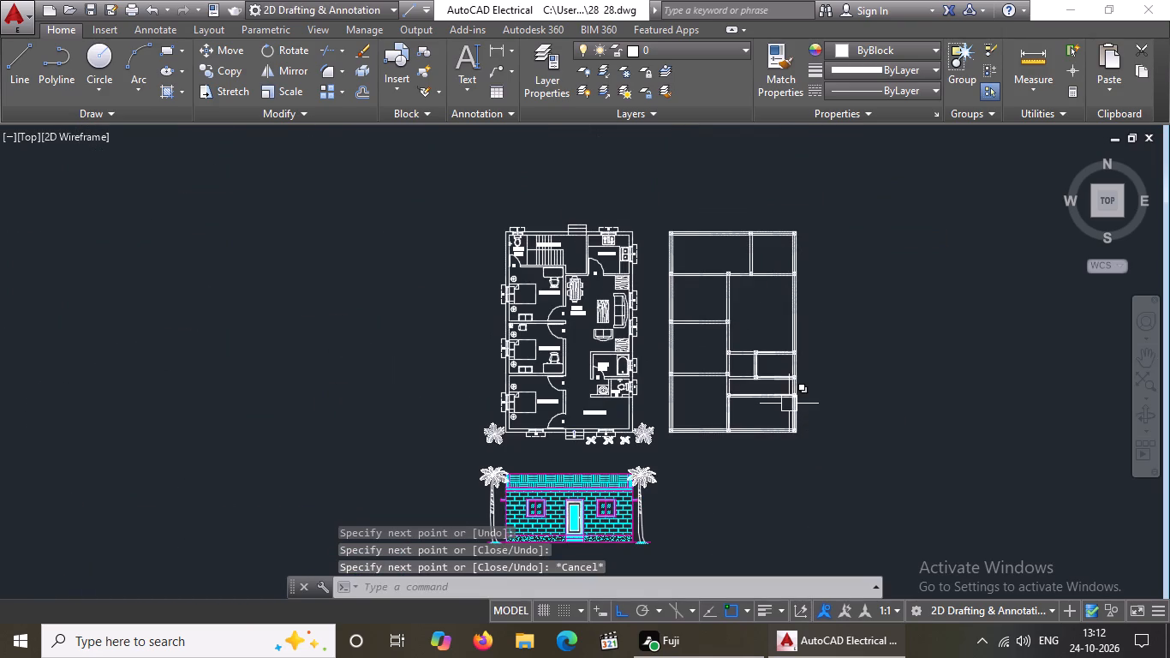
Draw a centre line from the top wall's middle column down the vertical partition to the column on the uppermost horizontal partition.
{"action": "scroll", "coordinate": [725, 260], "scroll_direction": "up", "scroll_amount": 2}
{"action": "scroll", "coordinate": [837, 290], "scroll_direction": "up", "scroll_amount": 2}
{"action": "scroll", "coordinate": [836, 298], "scroll_direction": "down", "scroll_amount": 1}
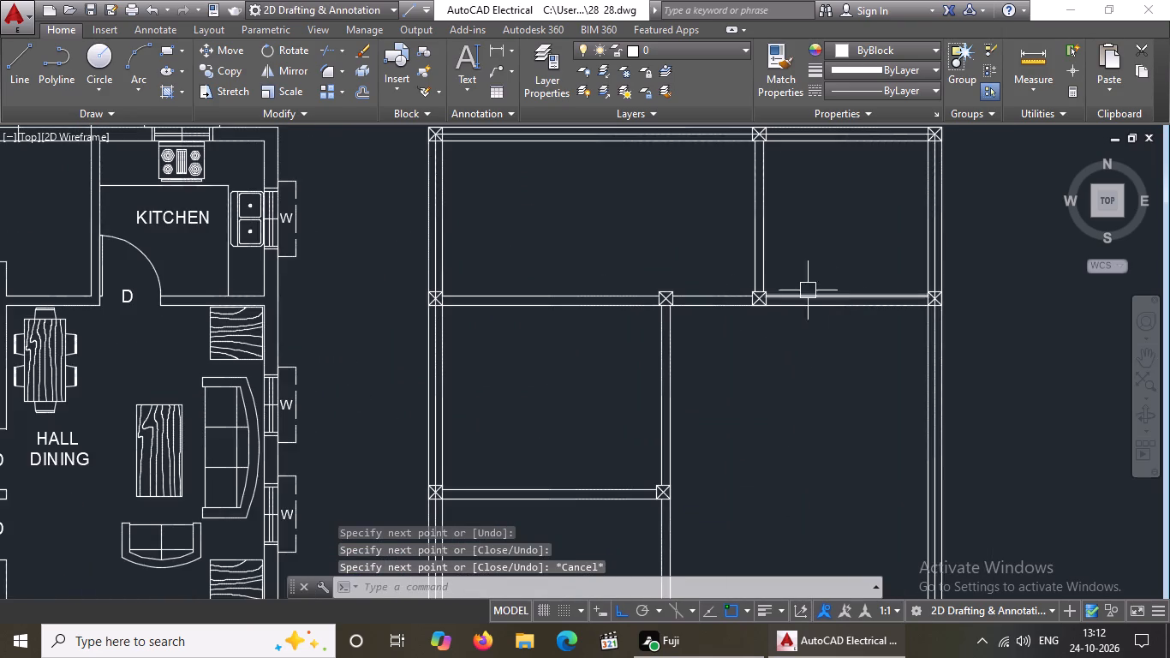
{"action": "scroll", "coordinate": [788, 212], "scroll_direction": "down", "scroll_amount": 1}
{"action": "middle_click_drag", "start_coordinate": [785, 218], "coordinate": [767, 262]}
{"action": "scroll", "coordinate": [817, 262], "scroll_direction": "up", "scroll_amount": 2}
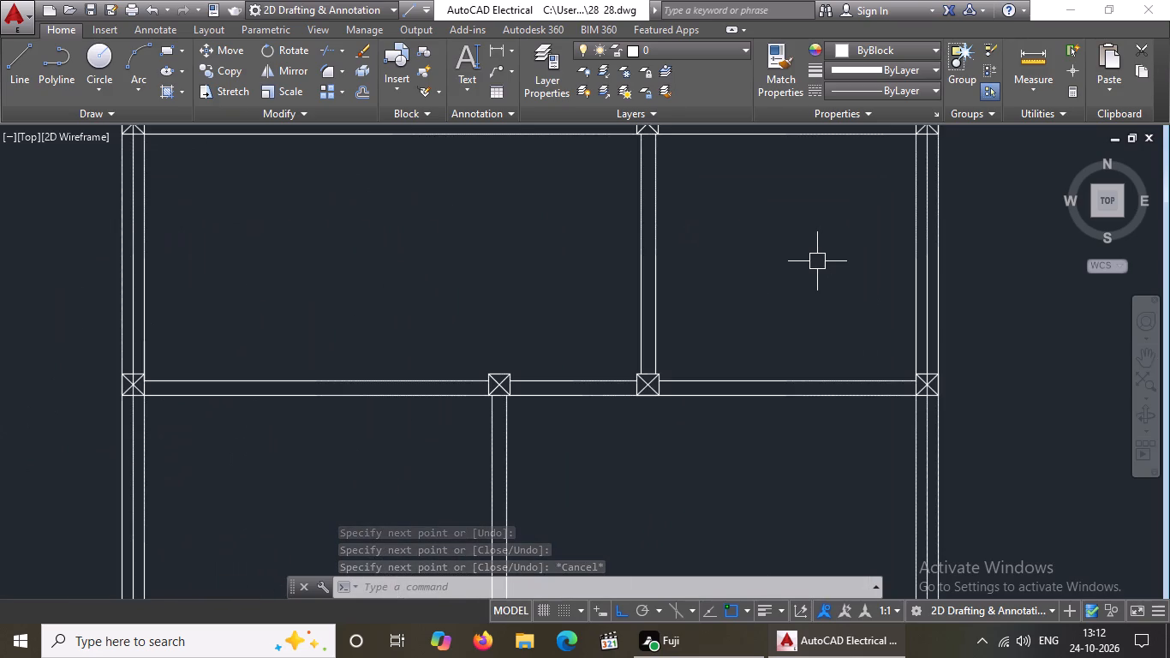
{"action": "key", "text": "l"}
{"action": "key", "text": "Return"}
{"action": "scroll", "coordinate": [794, 236], "scroll_direction": "down", "scroll_amount": 2}
{"action": "scroll", "coordinate": [763, 187], "scroll_direction": "up", "scroll_amount": 2}
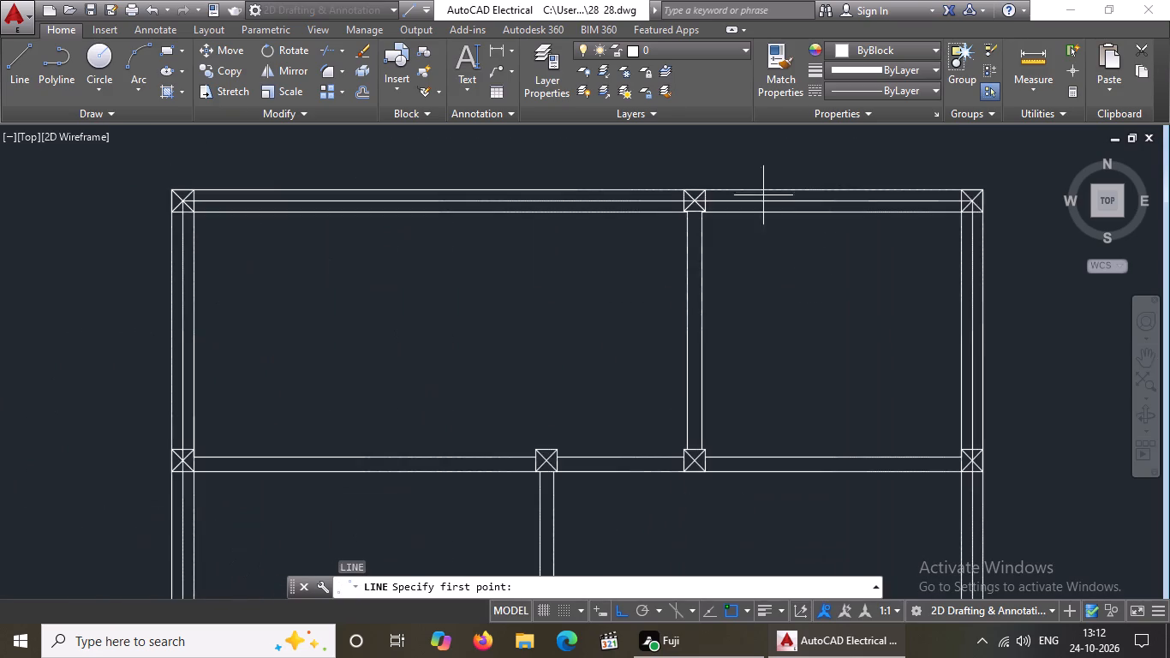
{"action": "scroll", "coordinate": [718, 218], "scroll_direction": "up", "scroll_amount": 3}
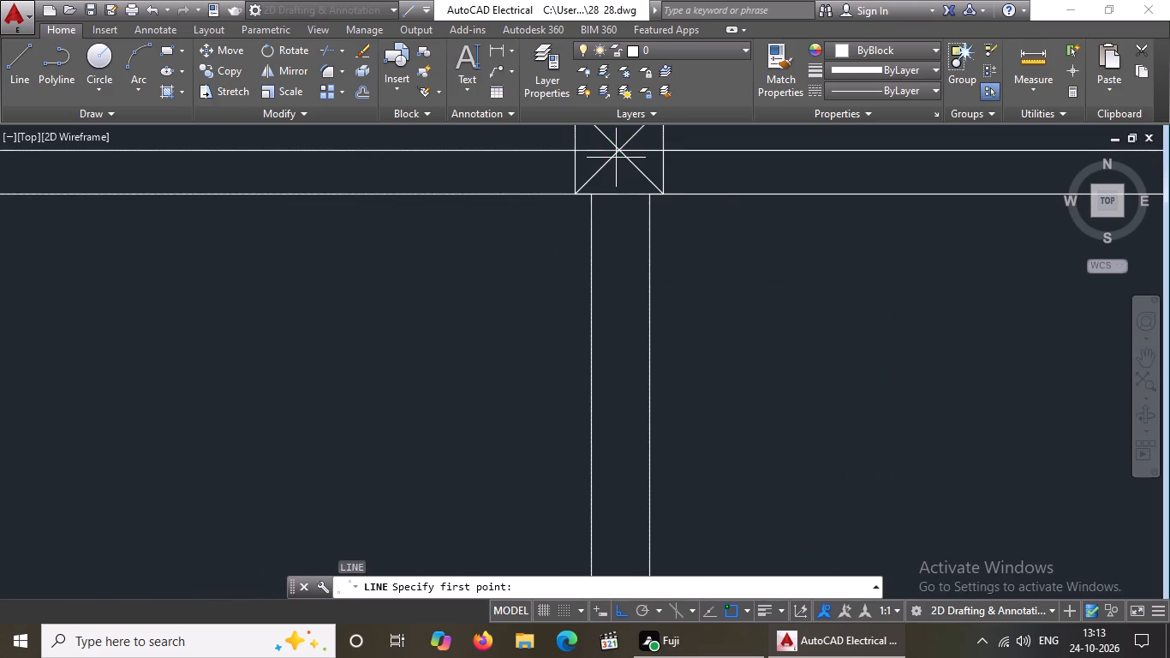
{"action": "left_click", "coordinate": [623, 149]}
{"action": "scroll", "coordinate": [600, 213], "scroll_direction": "down", "scroll_amount": 3}
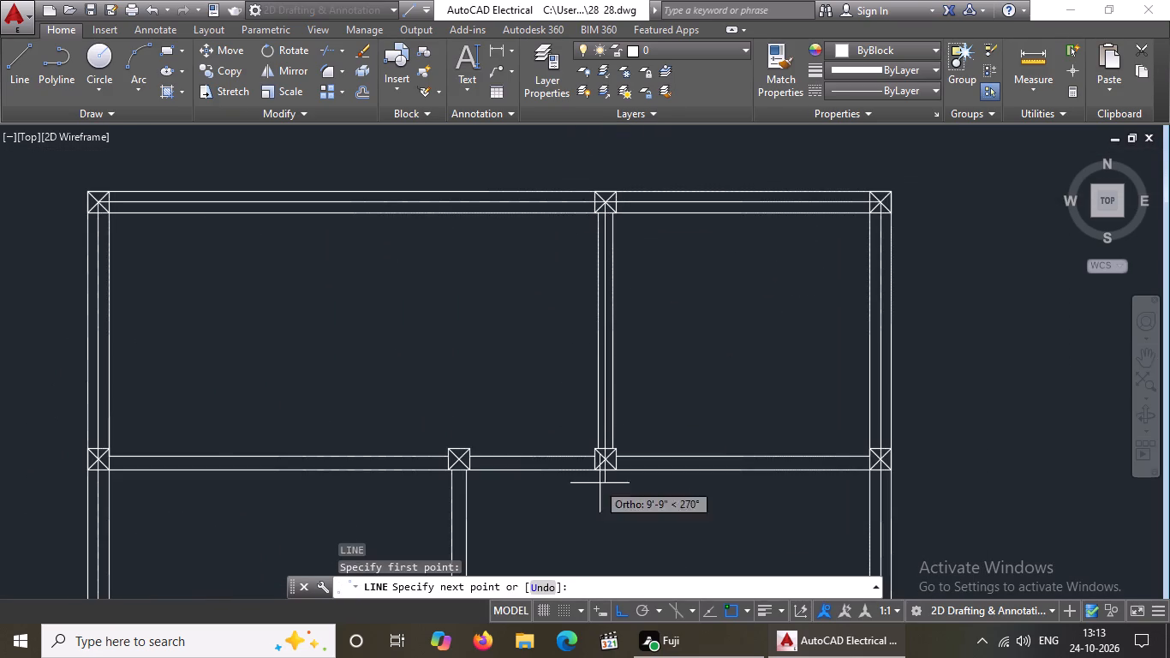
{"action": "scroll", "coordinate": [609, 480], "scroll_direction": "up", "scroll_amount": 3}
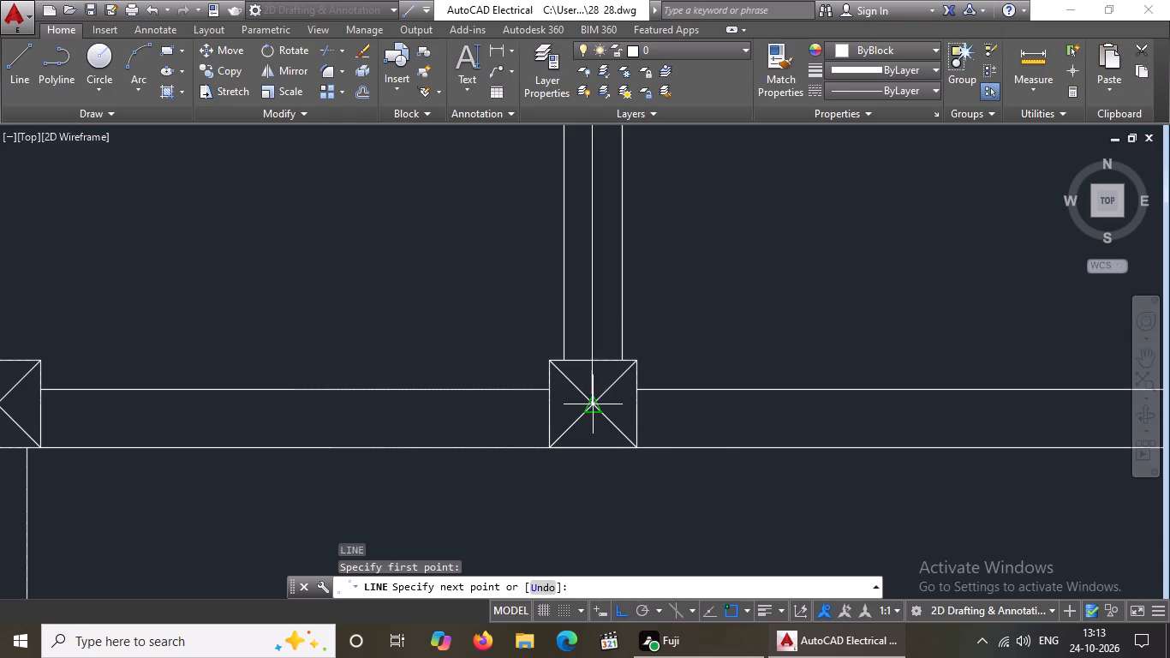
{"action": "left_click", "coordinate": [591, 409]}
Continue the centre line along the uppermost horizontal partition to the right outer wall column's diagonal crossing and end the line.
{"action": "scroll", "coordinate": [606, 413], "scroll_direction": "down", "scroll_amount": 3}
{"action": "scroll", "coordinate": [892, 410], "scroll_direction": "up", "scroll_amount": 3}
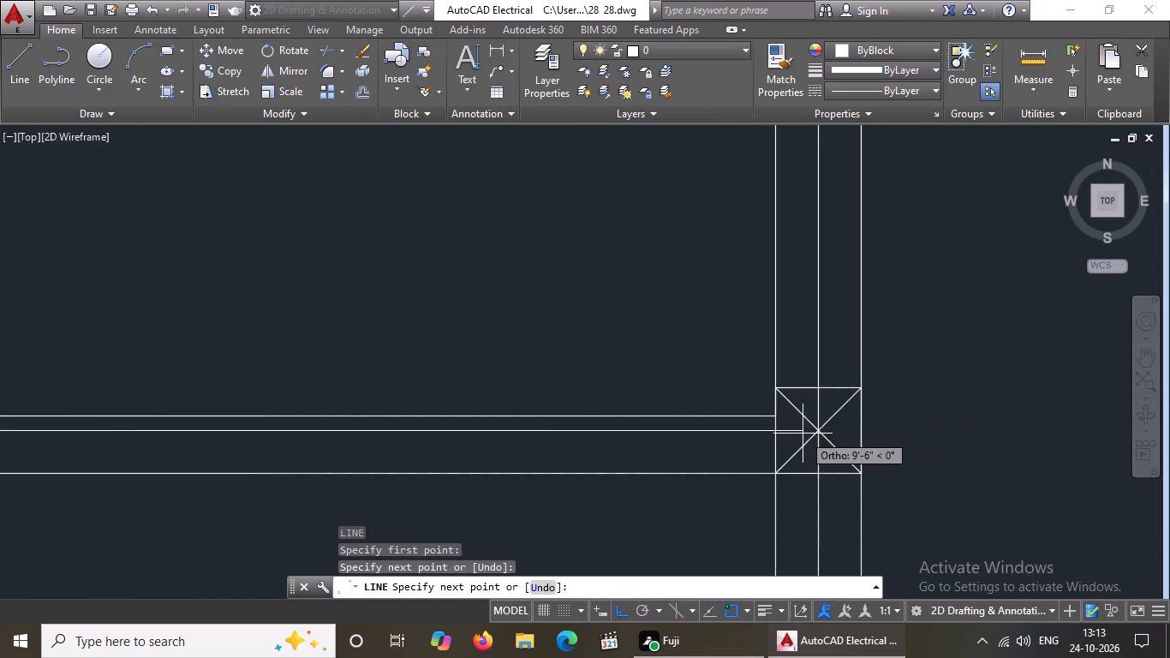
{"action": "scroll", "coordinate": [821, 428], "scroll_direction": "up", "scroll_amount": 3}
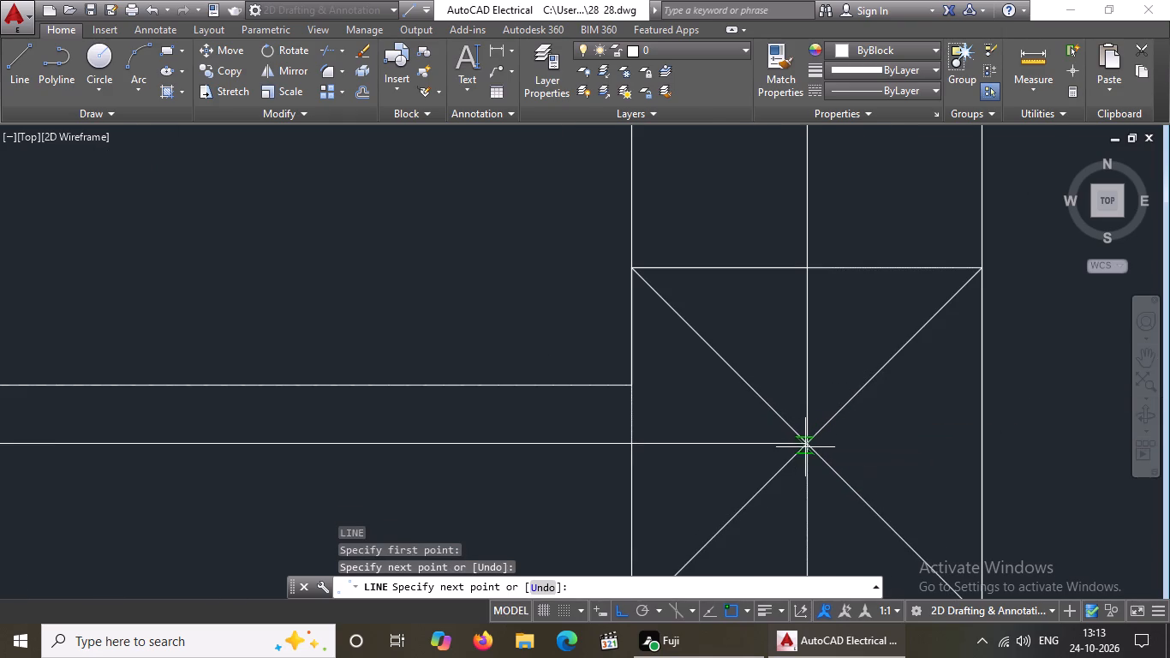
{"action": "left_click", "coordinate": [809, 442]}
{"action": "scroll", "coordinate": [854, 425], "scroll_direction": "down", "scroll_amount": 5}
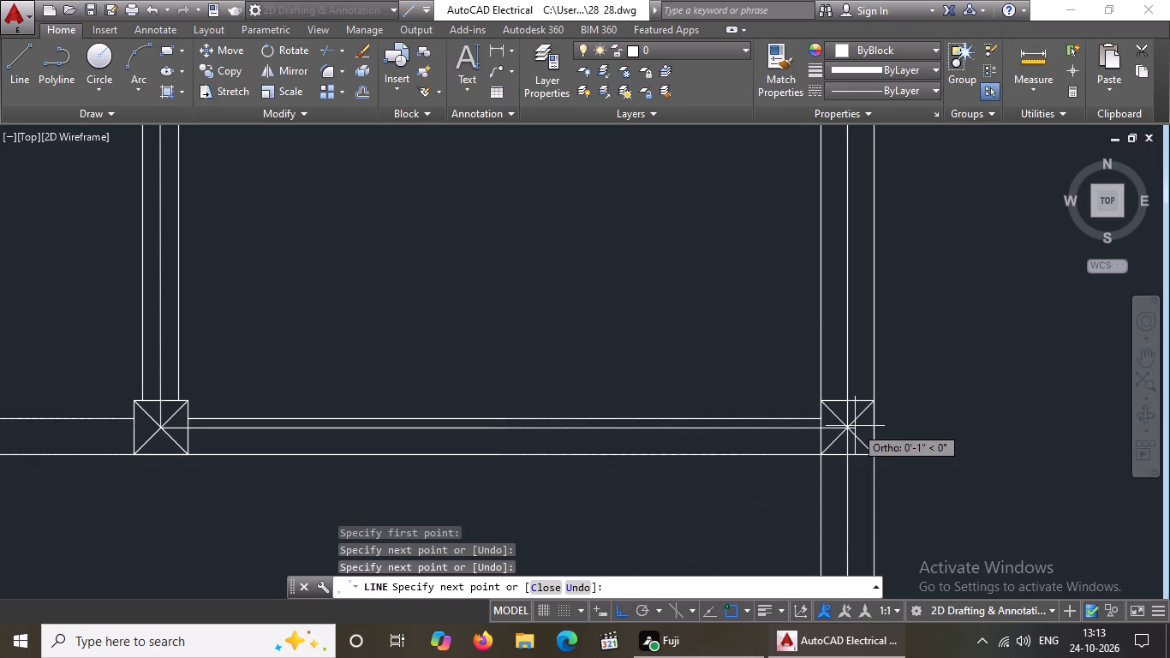
{"action": "key", "text": "Escape"}
Draw a centre line from the left outer wall's column along the uppermost horizontal partition to the first interior column's diagonal crossing.
{"action": "scroll", "coordinate": [821, 463], "scroll_direction": "down", "scroll_amount": 3}
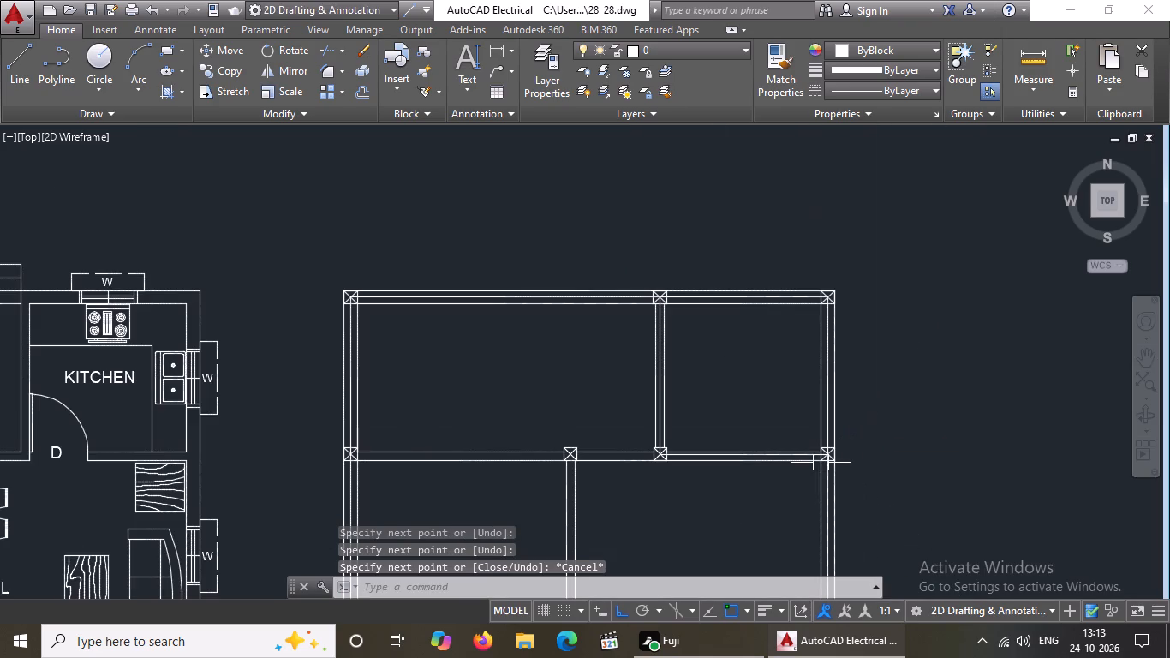
{"action": "scroll", "coordinate": [596, 473], "scroll_direction": "up", "scroll_amount": 2}
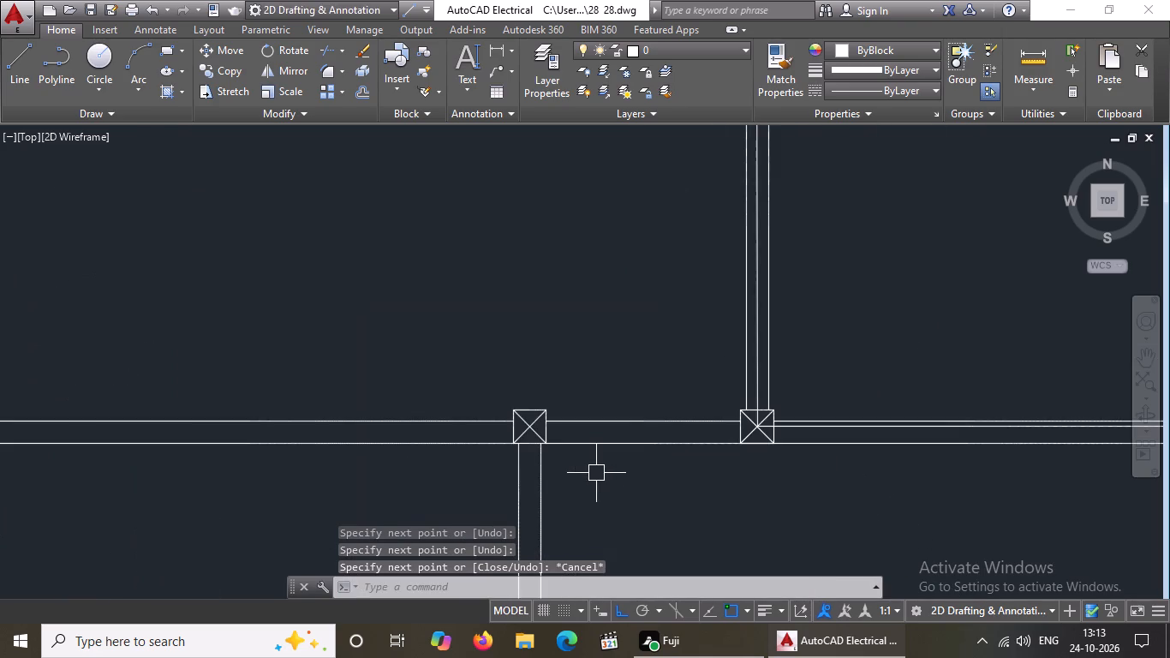
{"action": "scroll", "coordinate": [600, 466], "scroll_direction": "down", "scroll_amount": 3}
{"action": "scroll", "coordinate": [489, 497], "scroll_direction": "up", "scroll_amount": 3}
{"action": "key", "text": "Escape"}
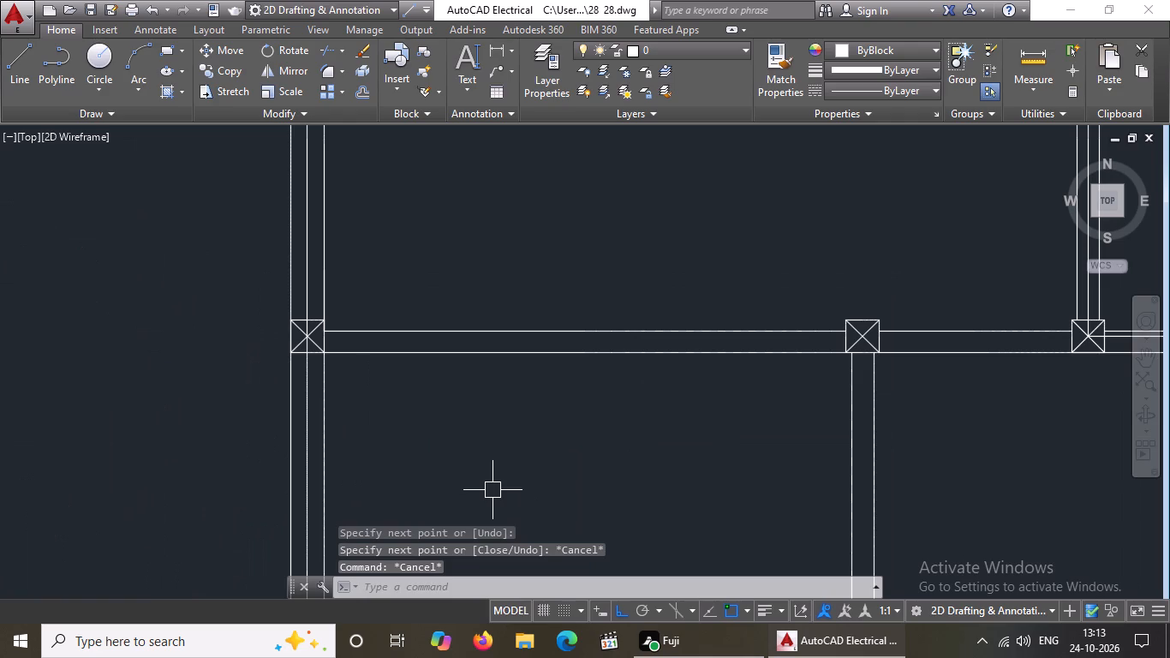
{"action": "key", "text": "l"}
{"action": "key", "text": "Return"}
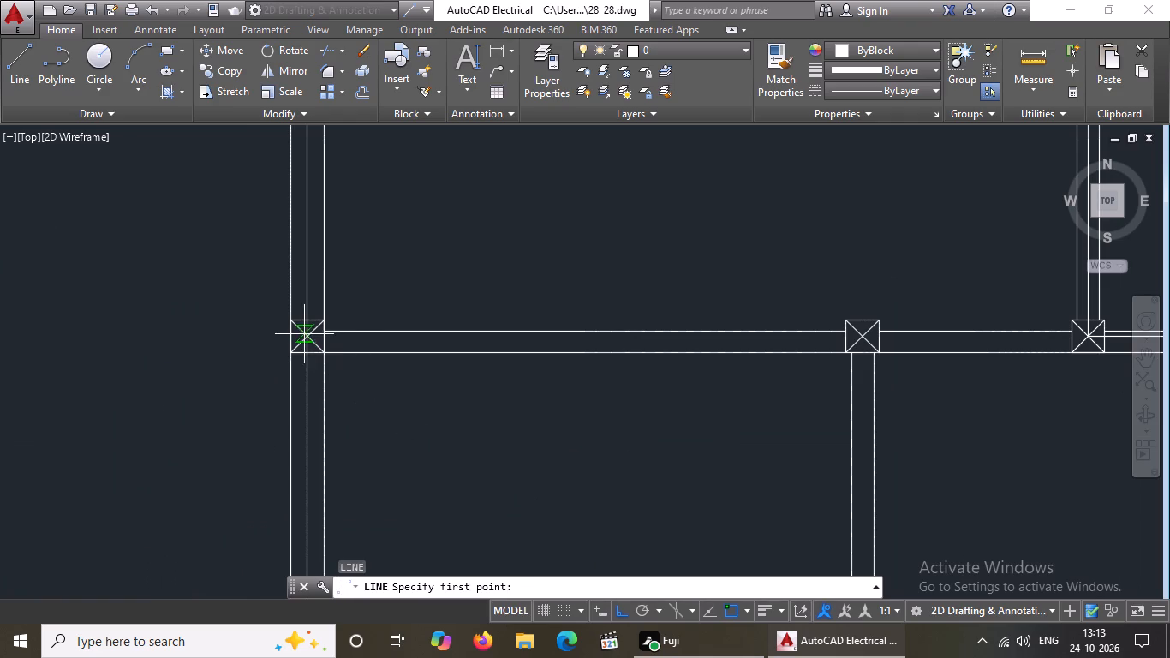
{"action": "scroll", "coordinate": [304, 334], "scroll_direction": "up", "scroll_amount": 3}
{"action": "left_click", "coordinate": [309, 344]}
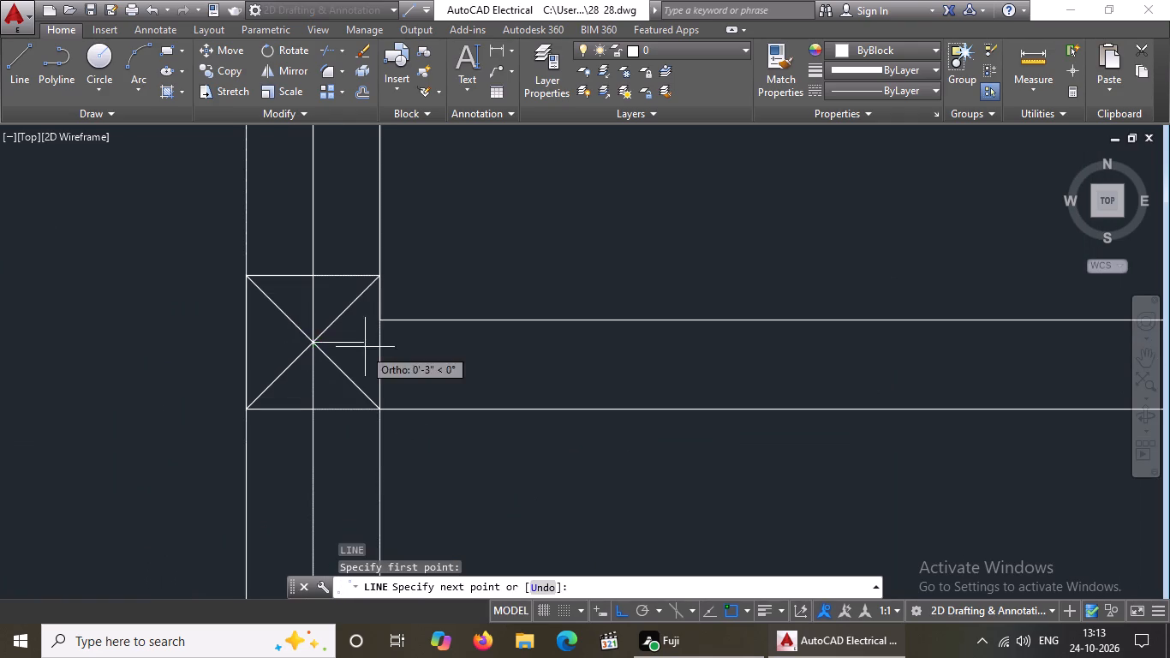
{"action": "scroll", "coordinate": [367, 347], "scroll_direction": "down", "scroll_amount": 3}
{"action": "scroll", "coordinate": [911, 358], "scroll_direction": "up", "scroll_amount": 3}
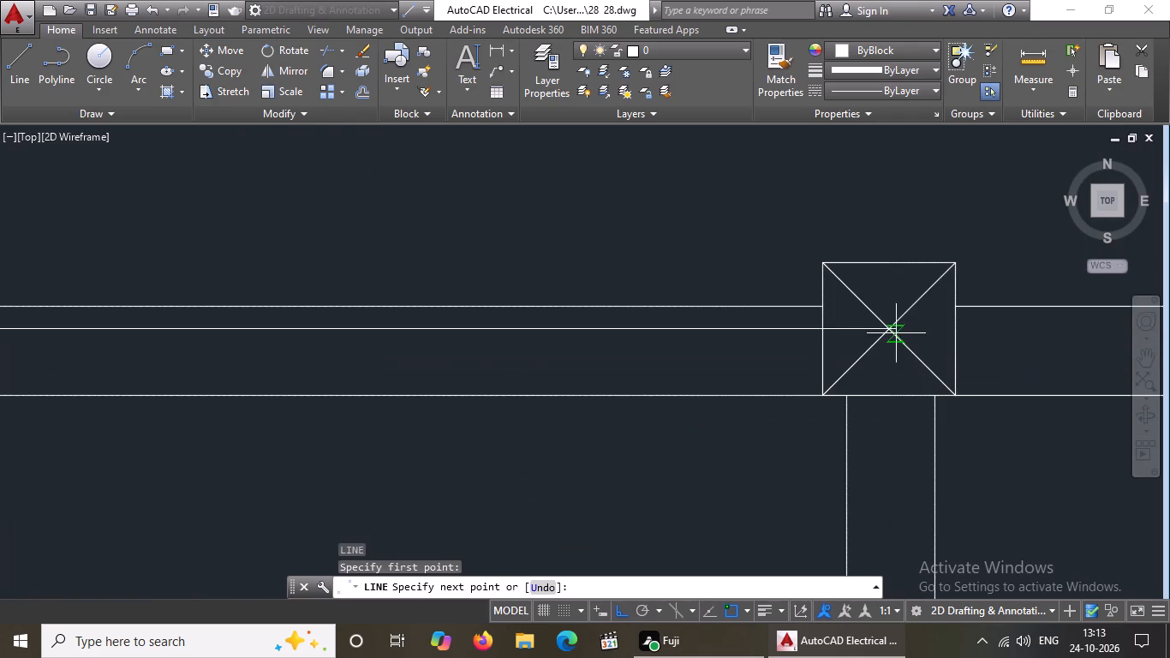
{"action": "left_click", "coordinate": [888, 332]}
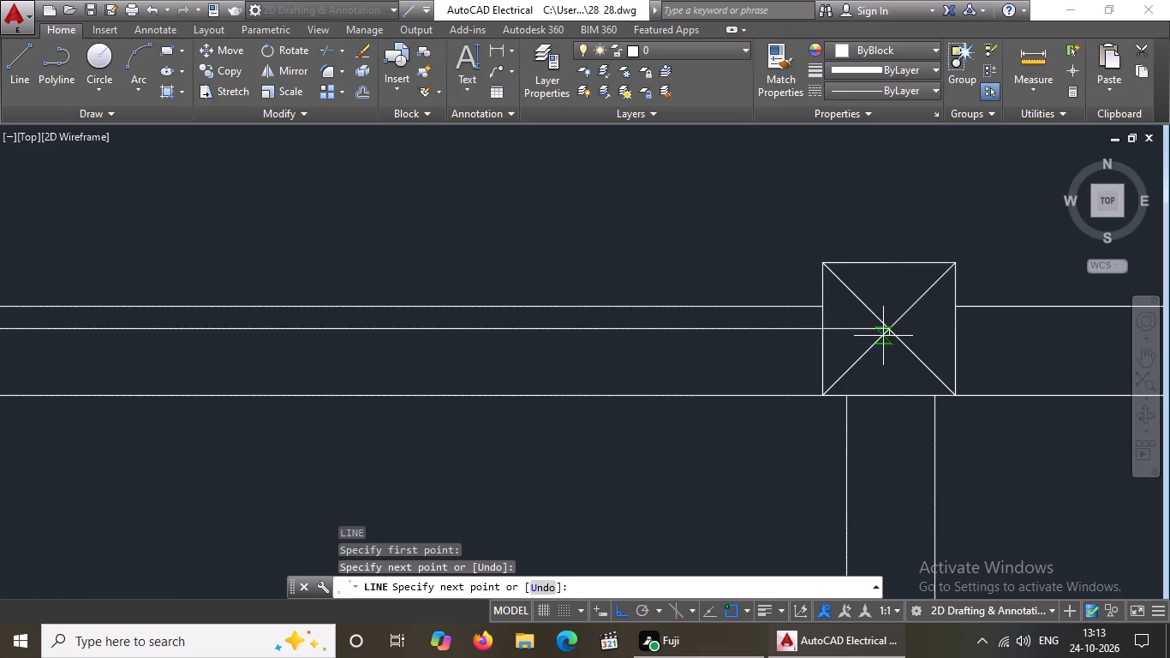
Continue the centre line along the uppermost partition to the column below the upper vertical partition and end the line.
{"action": "scroll", "coordinate": [883, 336], "scroll_direction": "down", "scroll_amount": 7}
{"action": "scroll", "coordinate": [938, 349], "scroll_direction": "up", "scroll_amount": 6}
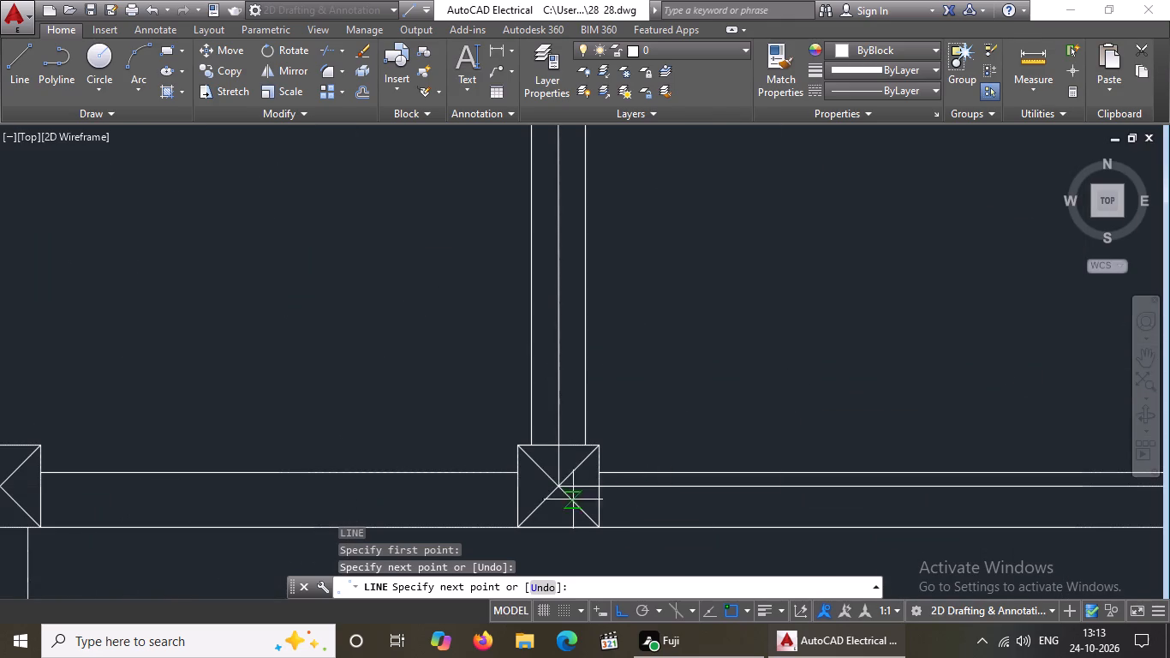
{"action": "left_click", "coordinate": [558, 487]}
{"action": "scroll", "coordinate": [612, 444], "scroll_direction": "down", "scroll_amount": 4}
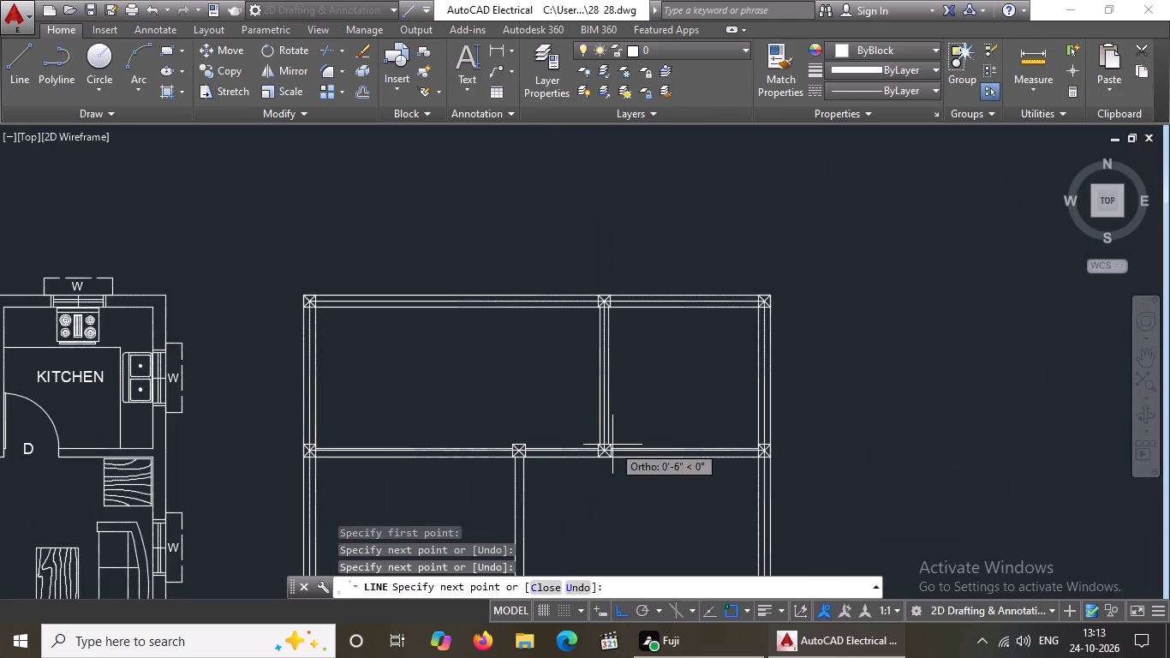
{"action": "scroll", "coordinate": [527, 463], "scroll_direction": "down", "scroll_amount": 3}
{"action": "key", "text": "Escape"}
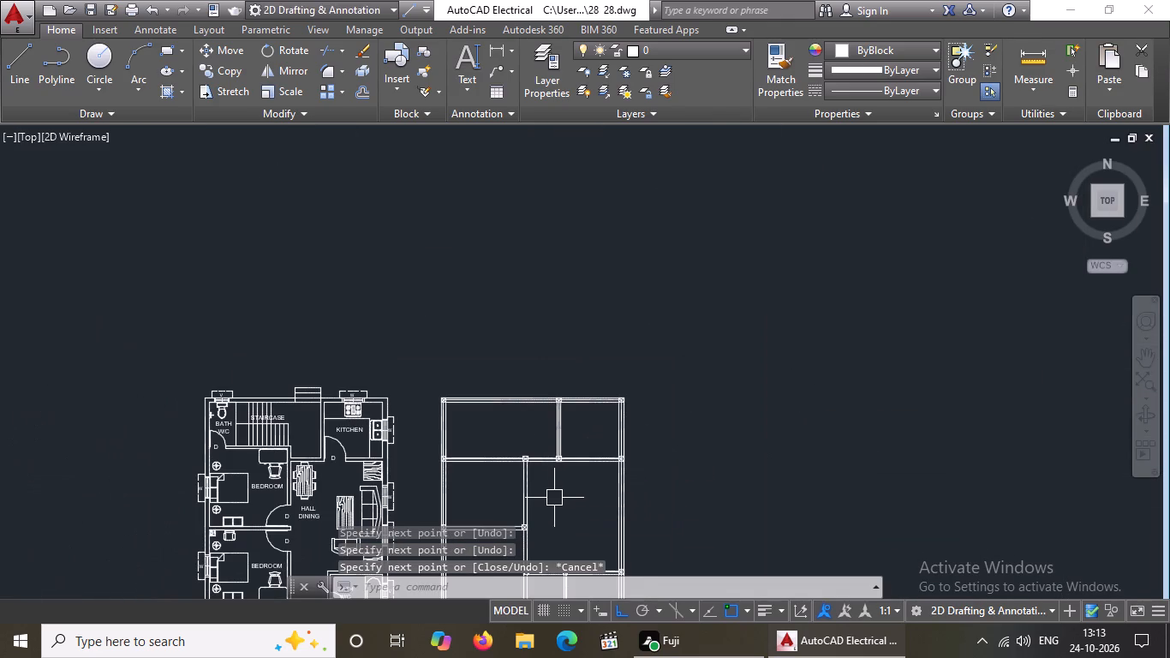
Draw a centre line from the left outer wall's column along the second horizontal partition to the interior column's diagonal crossing.
{"action": "scroll", "coordinate": [583, 413], "scroll_direction": "up", "scroll_amount": 1}
{"action": "middle_click_drag", "start_coordinate": [538, 539], "coordinate": [552, 459]}
{"action": "scroll", "coordinate": [523, 507], "scroll_direction": "up", "scroll_amount": 2}
{"action": "scroll", "coordinate": [526, 470], "scroll_direction": "down", "scroll_amount": 3}
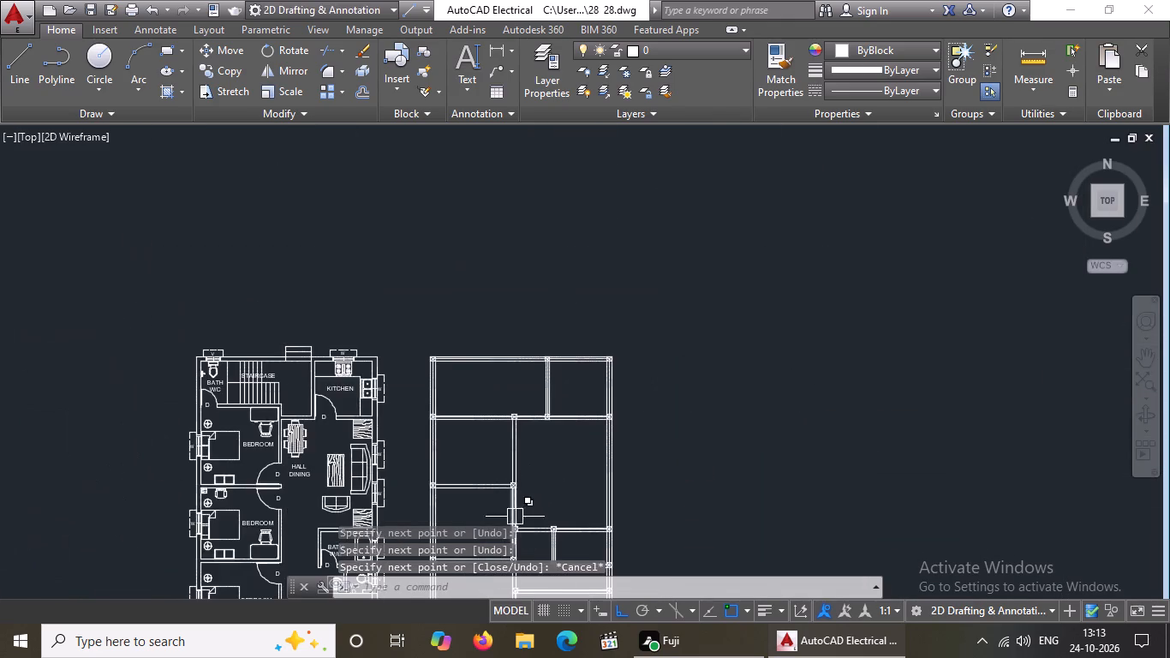
{"action": "scroll", "coordinate": [504, 505], "scroll_direction": "up", "scroll_amount": 2}
{"action": "left_click", "coordinate": [14, 71]}
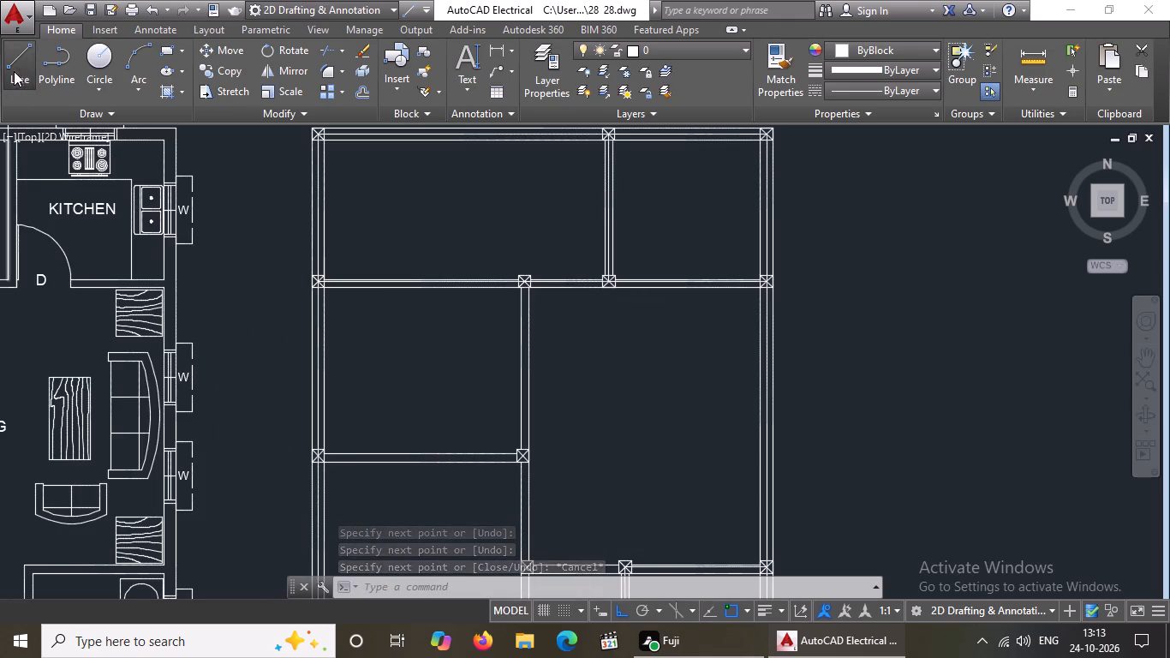
{"action": "scroll", "coordinate": [338, 473], "scroll_direction": "up", "scroll_amount": 5}
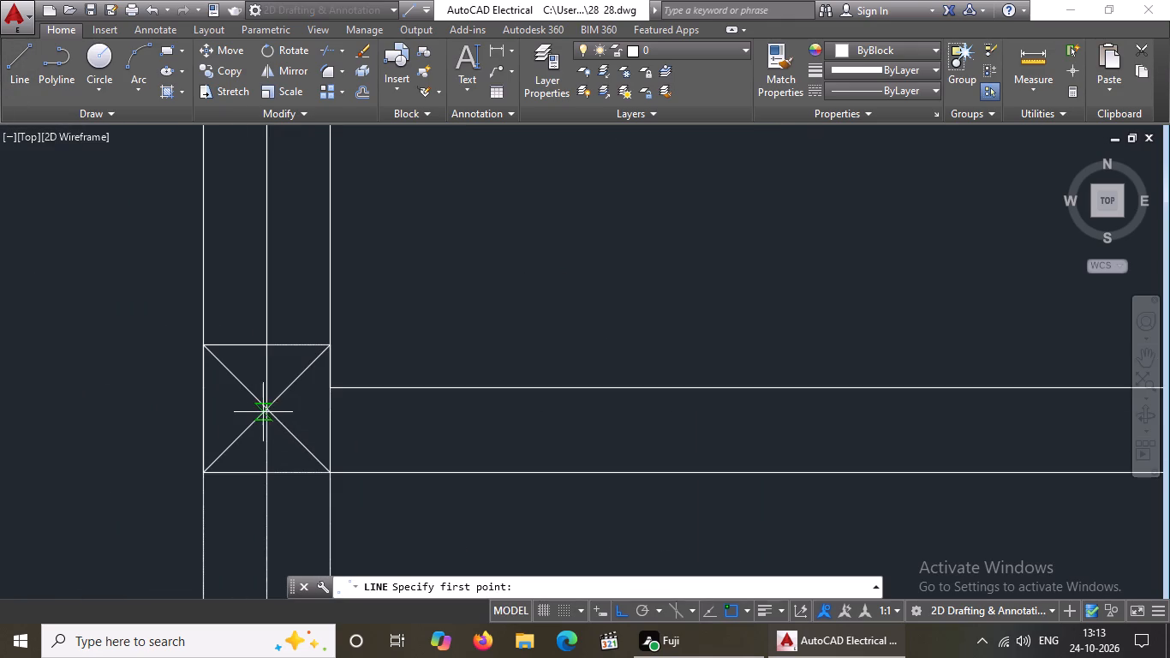
{"action": "left_click", "coordinate": [265, 408]}
{"action": "scroll", "coordinate": [409, 441], "scroll_direction": "down", "scroll_amount": 2}
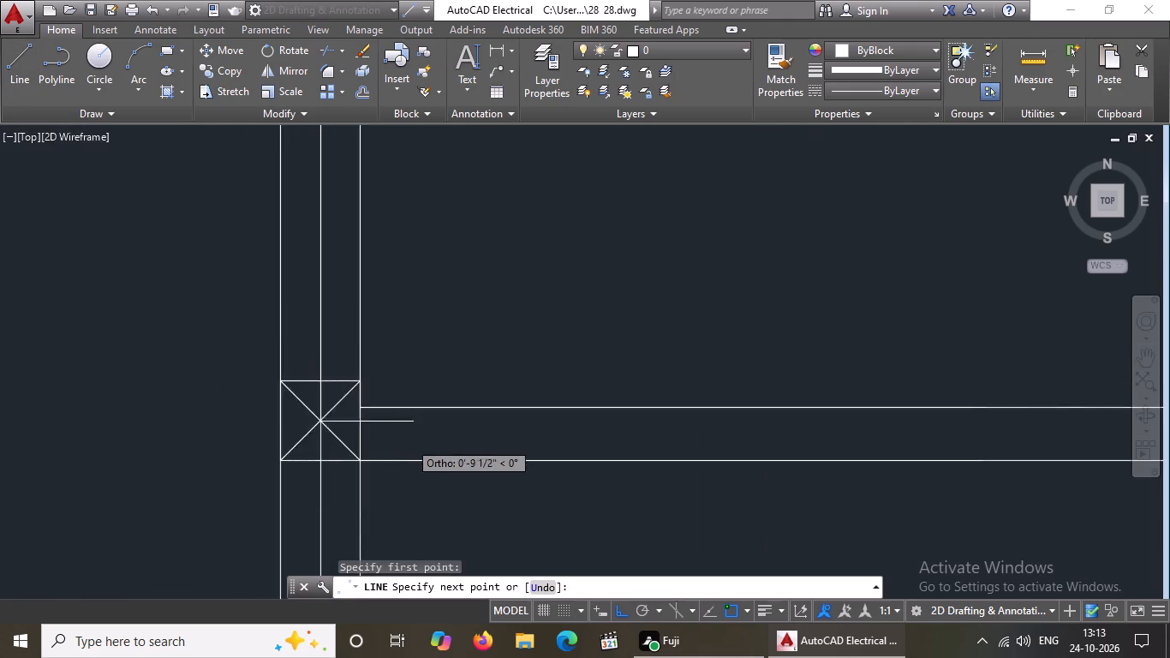
{"action": "scroll", "coordinate": [438, 451], "scroll_direction": "down", "scroll_amount": 1}
{"action": "scroll", "coordinate": [919, 439], "scroll_direction": "up", "scroll_amount": 2}
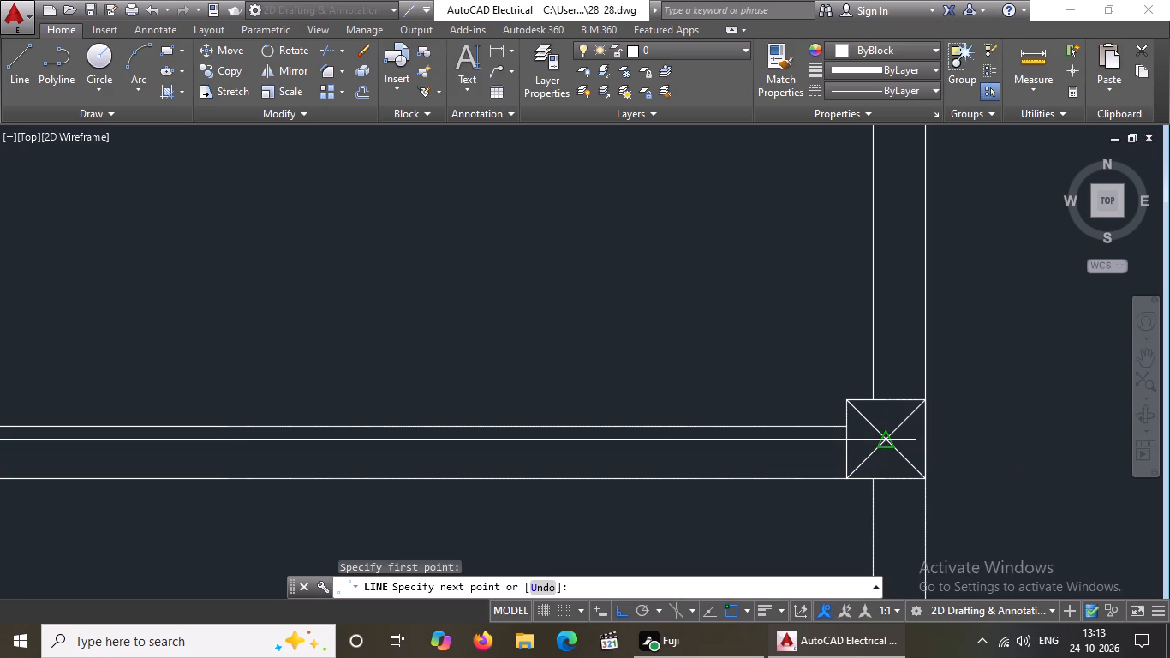
{"action": "left_click", "coordinate": [881, 441]}
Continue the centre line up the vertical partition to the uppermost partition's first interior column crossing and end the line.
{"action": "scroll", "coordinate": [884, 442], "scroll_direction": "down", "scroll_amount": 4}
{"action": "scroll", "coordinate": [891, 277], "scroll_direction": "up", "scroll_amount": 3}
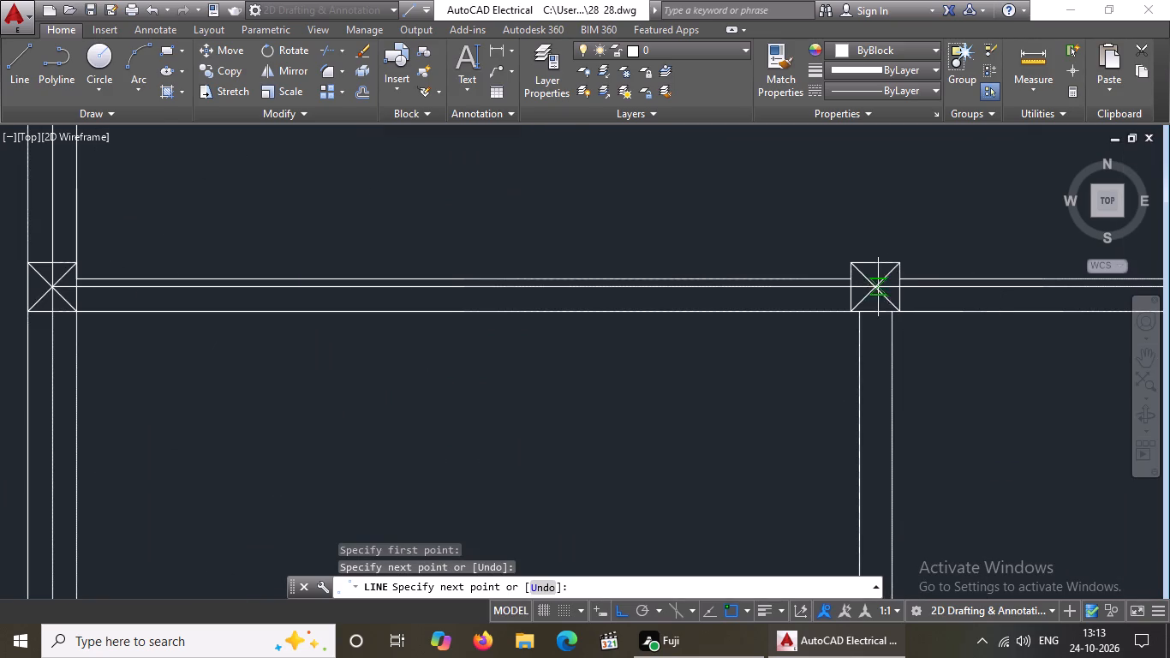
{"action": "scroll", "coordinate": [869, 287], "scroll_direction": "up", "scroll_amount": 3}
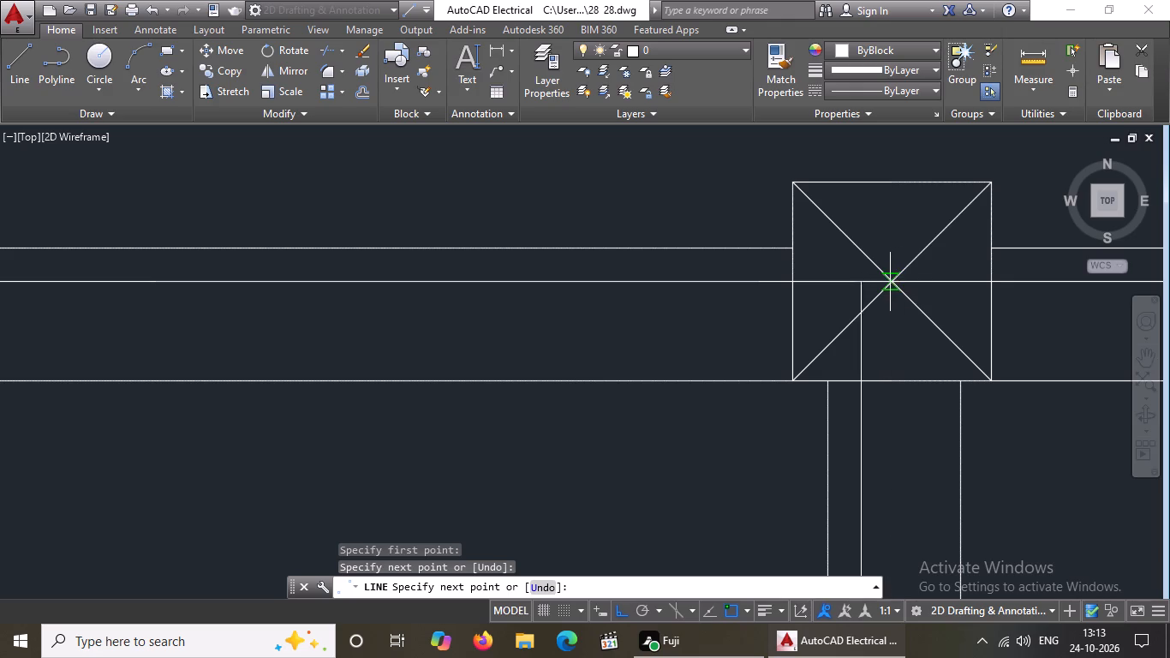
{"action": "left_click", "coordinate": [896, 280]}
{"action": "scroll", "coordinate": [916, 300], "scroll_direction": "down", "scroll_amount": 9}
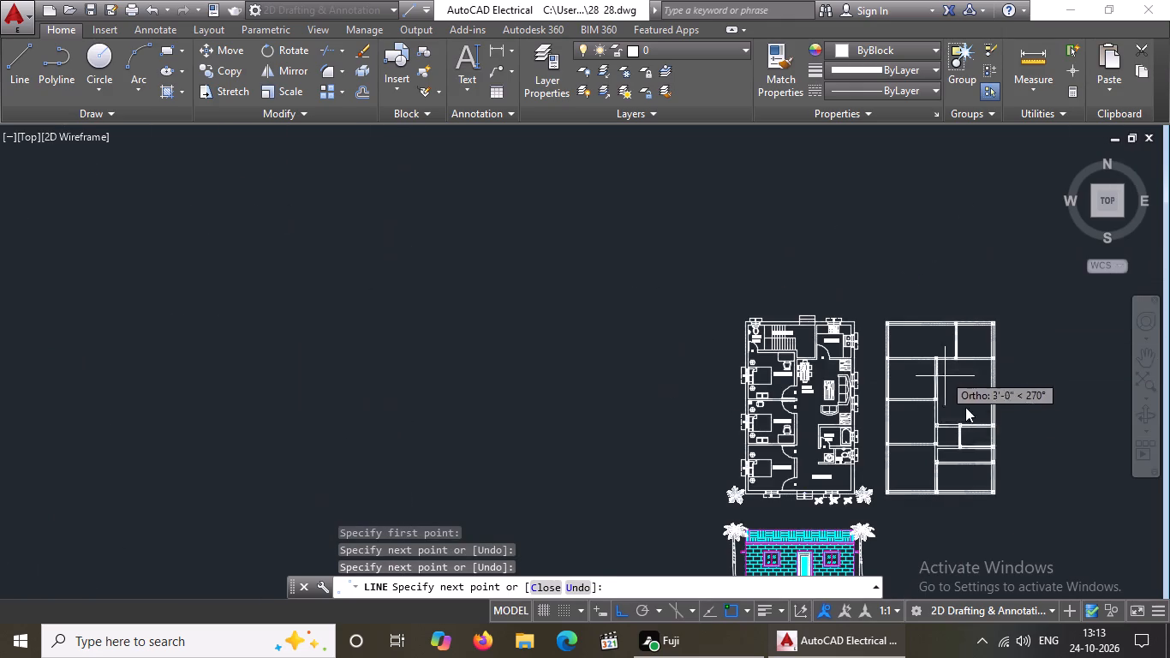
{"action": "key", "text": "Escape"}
Delete the slanted centre line and both wall lines of the vertical partition between the uppermost and second horizontal partitions.
{"action": "scroll", "coordinate": [943, 400], "scroll_direction": "up", "scroll_amount": 3}
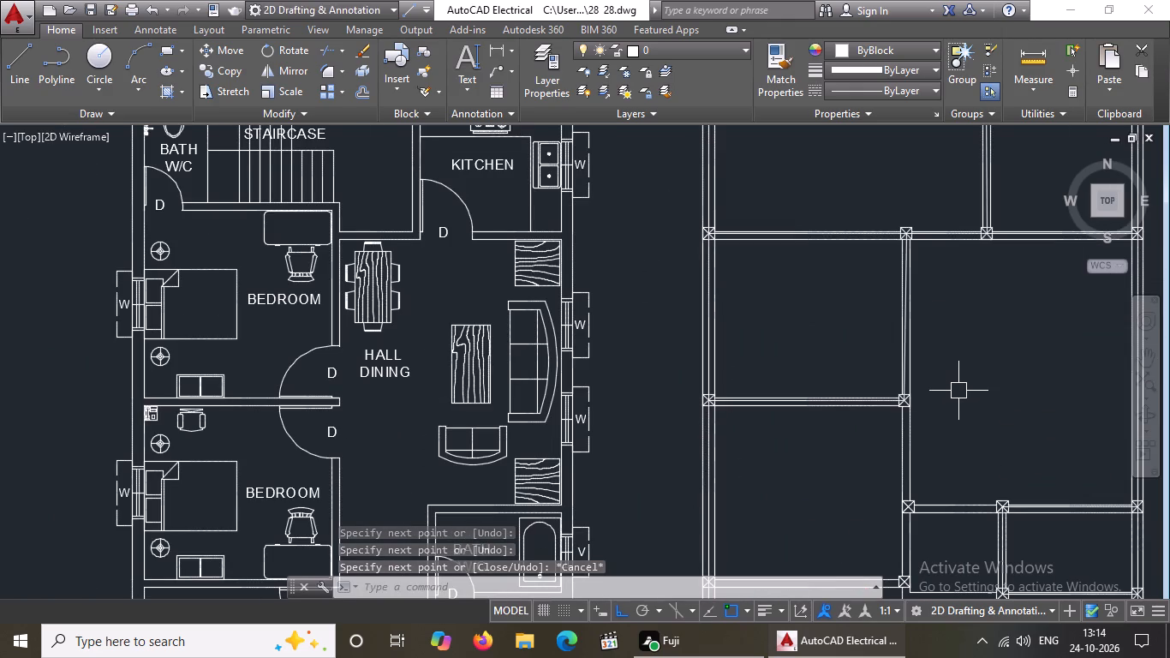
{"action": "middle_click_drag", "start_coordinate": [958, 390], "coordinate": [831, 476]}
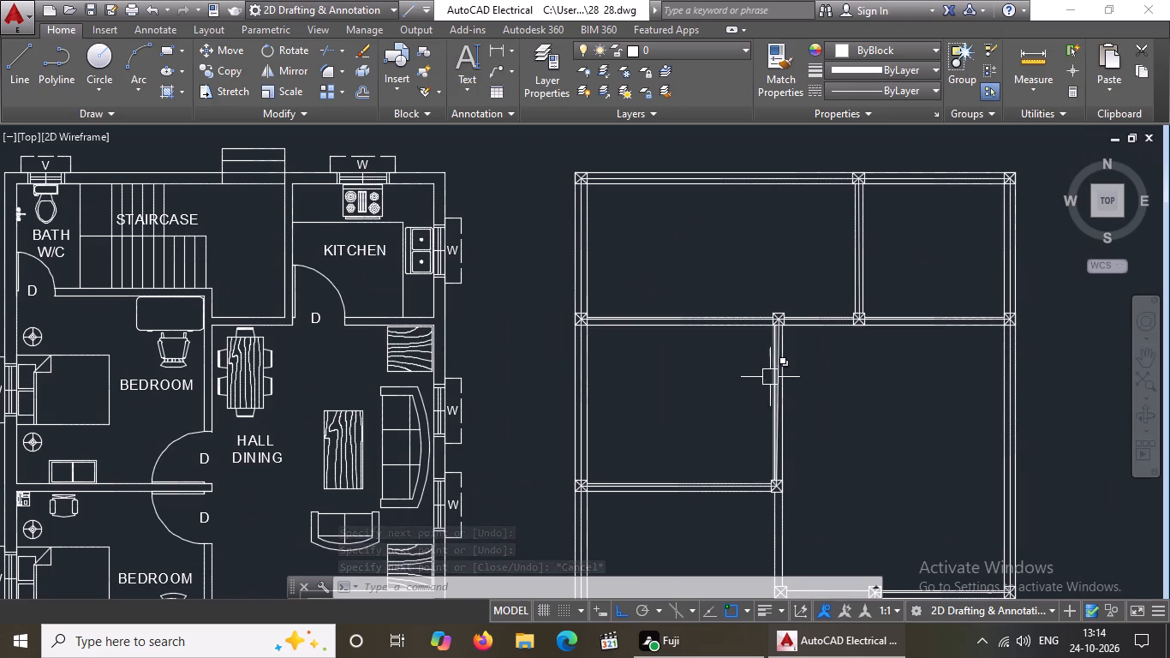
{"action": "scroll", "coordinate": [777, 371], "scroll_direction": "up", "scroll_amount": 3}
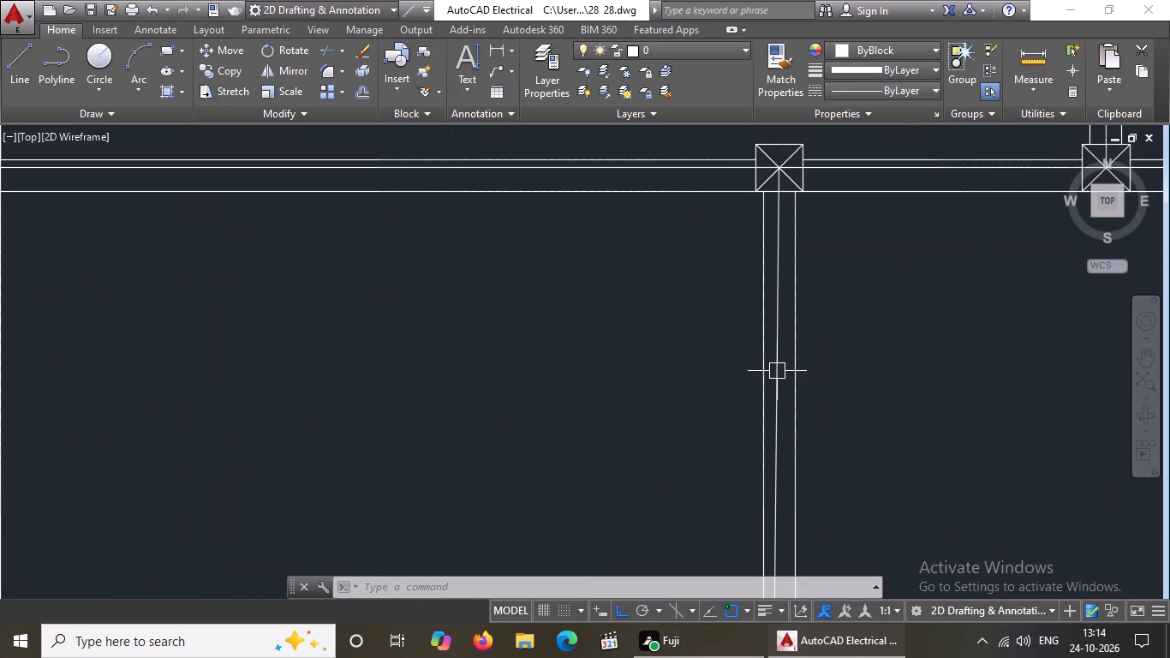
{"action": "scroll", "coordinate": [784, 360], "scroll_direction": "down", "scroll_amount": 3}
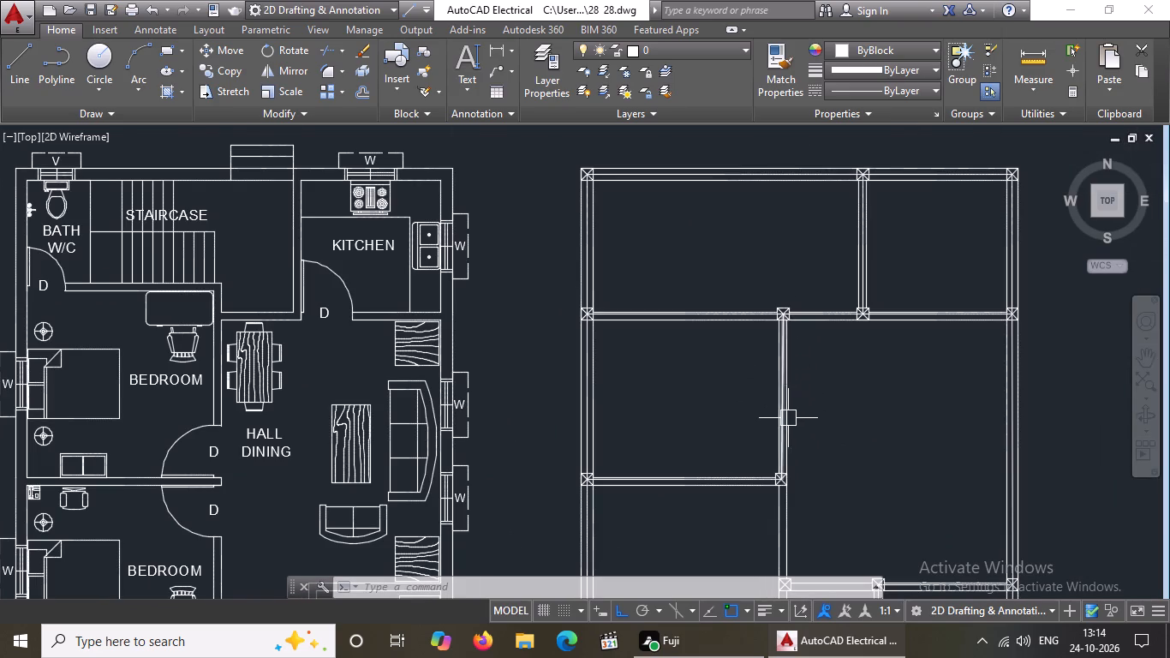
{"action": "scroll", "coordinate": [788, 416], "scroll_direction": "up", "scroll_amount": 3}
{"action": "left_click", "coordinate": [743, 386]}
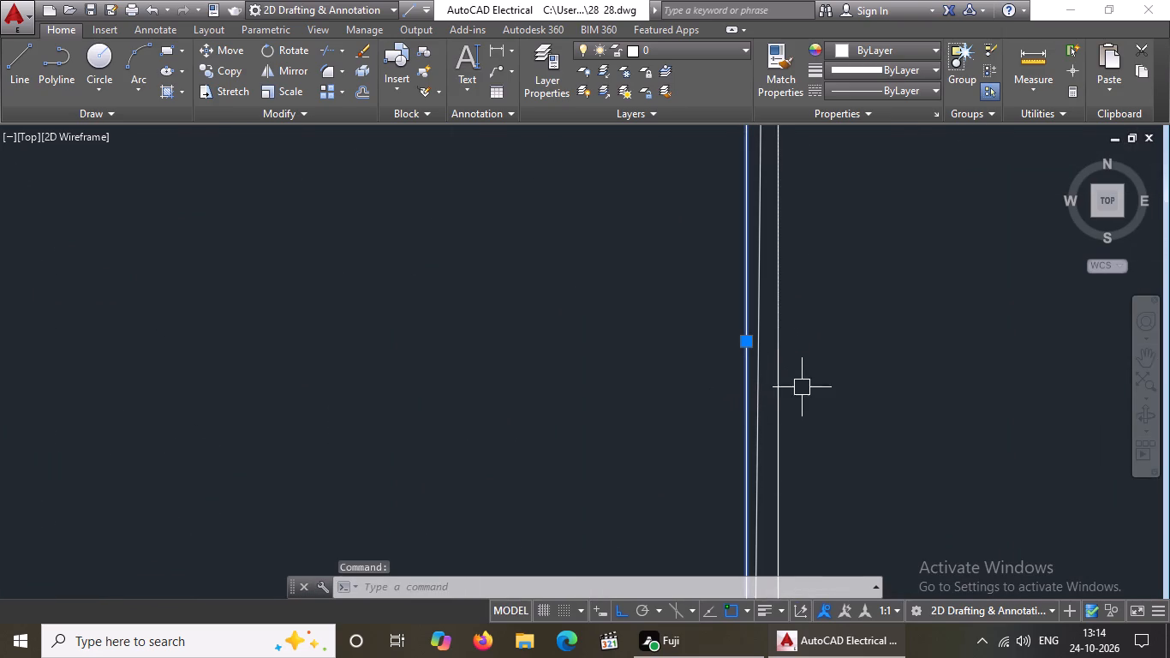
{"action": "left_click", "coordinate": [780, 403]}
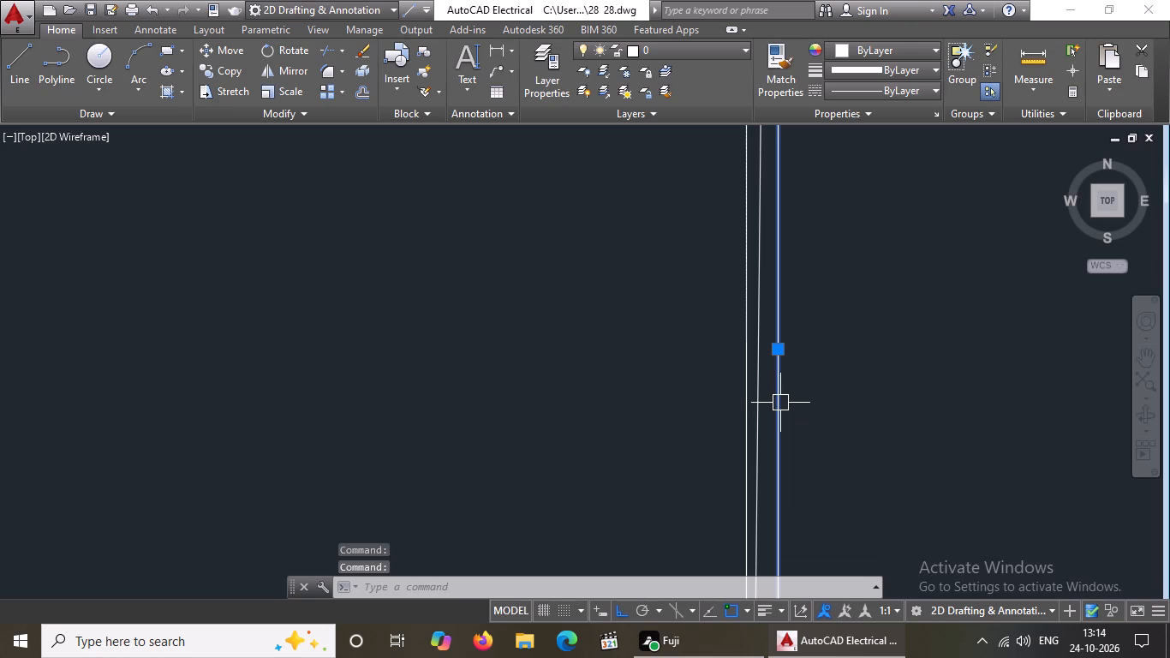
{"action": "key", "text": "Delete"}
{"action": "left_click", "coordinate": [758, 404]}
{"action": "key", "text": "Return"}
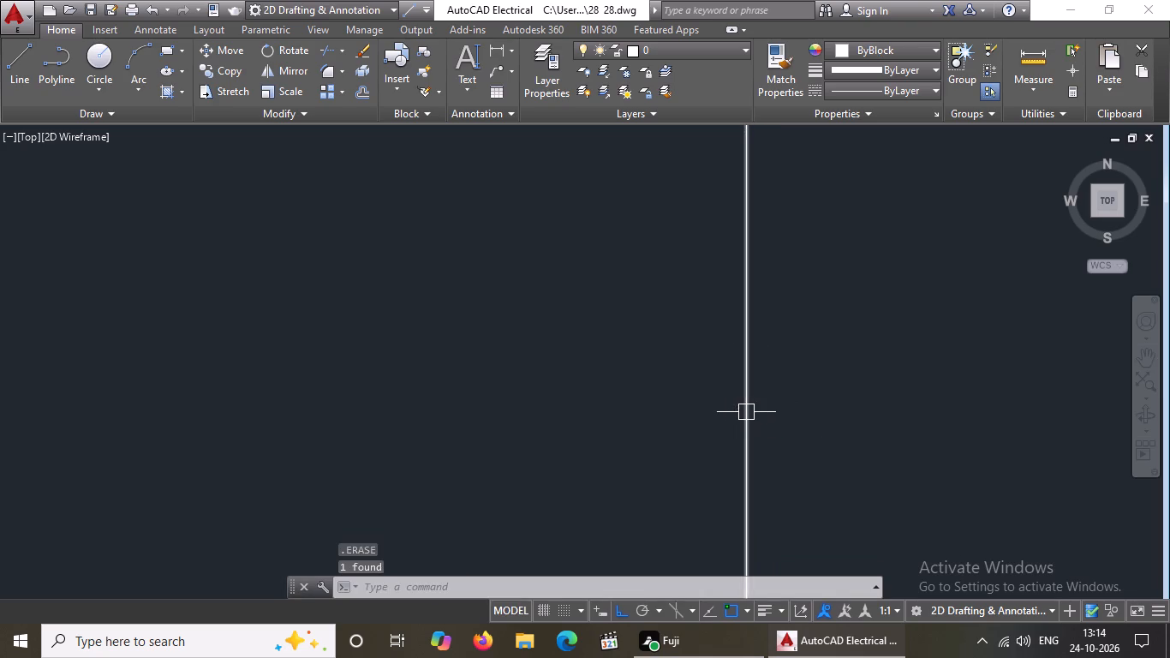
{"action": "left_click", "coordinate": [747, 412]}
{"action": "key", "text": "Return"}
{"action": "scroll", "coordinate": [776, 421], "scroll_direction": "down", "scroll_amount": 3}
{"action": "key", "text": "Escape"}
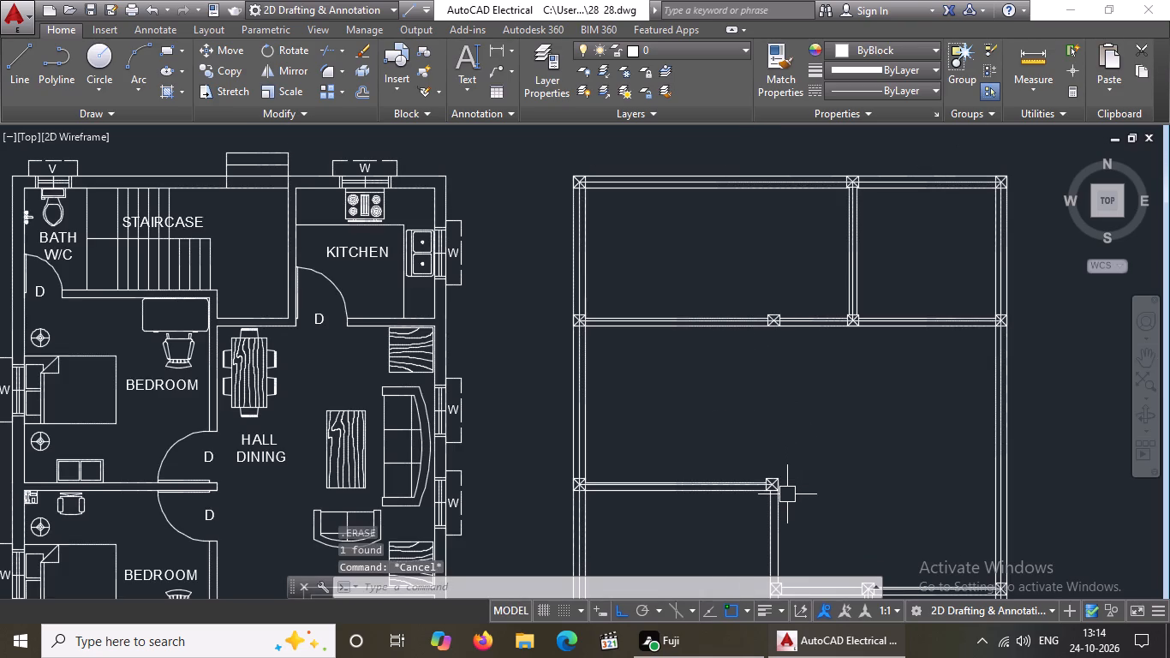
With ortho on, draw the vertical partition's left wall line from the second partition's interior column up to the uppermost partition's lower wall line.
{"action": "scroll", "coordinate": [787, 494], "scroll_direction": "up", "scroll_amount": 3}
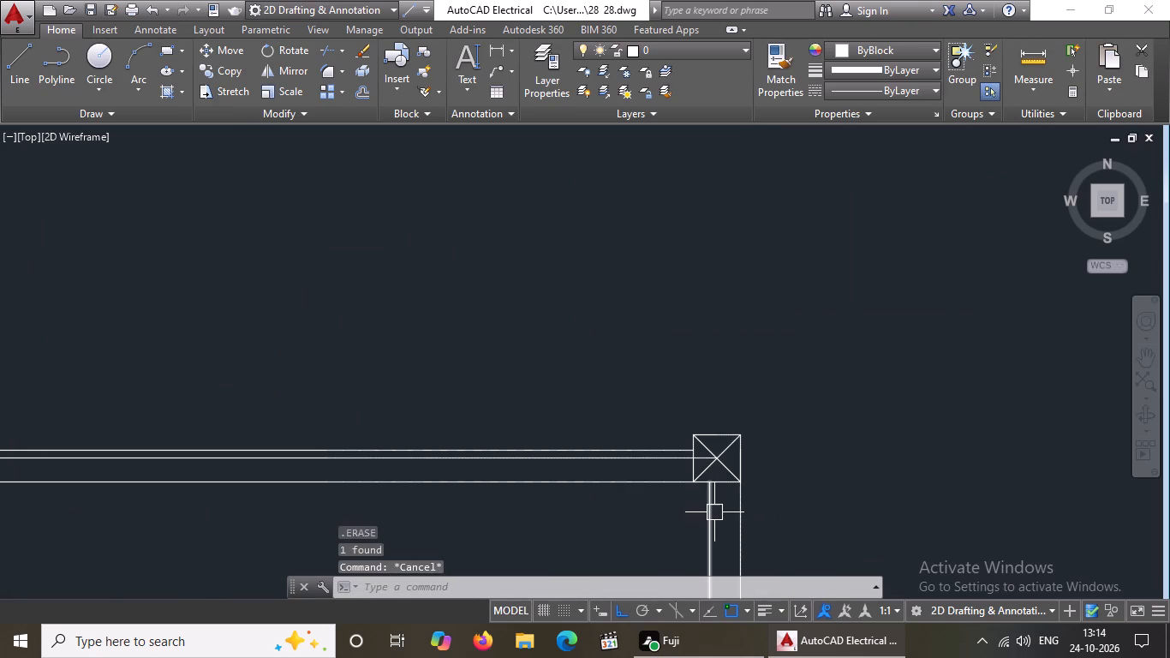
{"action": "left_click", "coordinate": [22, 66]}
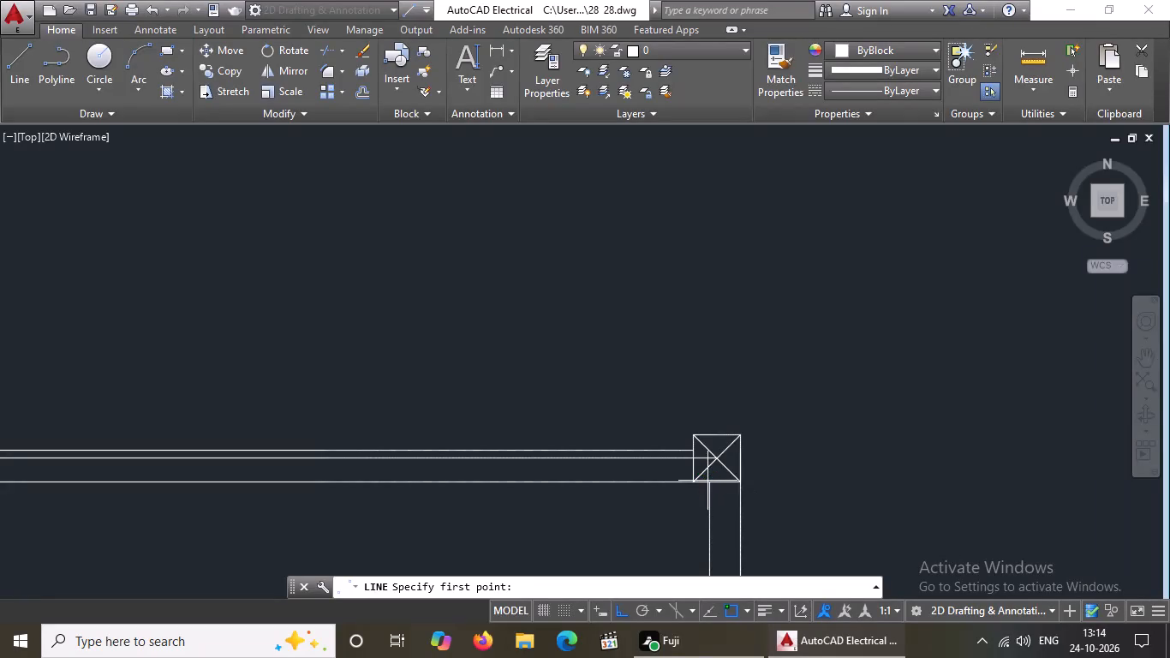
{"action": "scroll", "coordinate": [708, 483], "scroll_direction": "up", "scroll_amount": 2}
{"action": "left_click", "coordinate": [708, 483]}
{"action": "scroll", "coordinate": [720, 416], "scroll_direction": "down", "scroll_amount": 4}
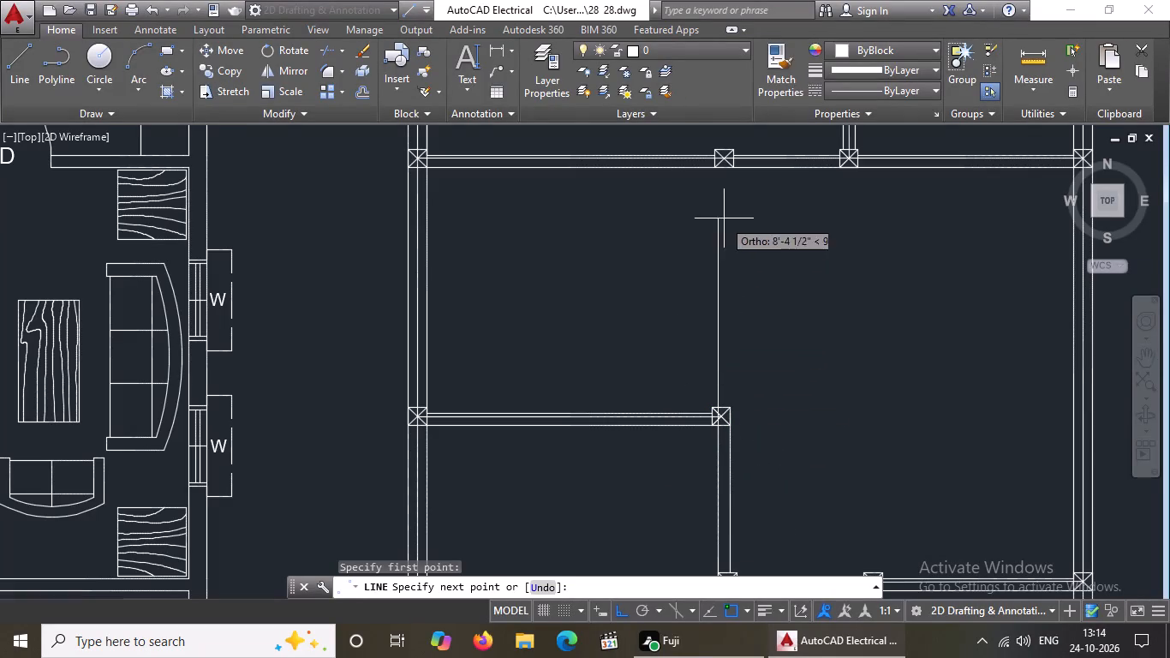
{"action": "right_click_drag", "start_coordinate": [724, 224], "coordinate": [724, 631]}
{"action": "left_click", "coordinate": [618, 610]}
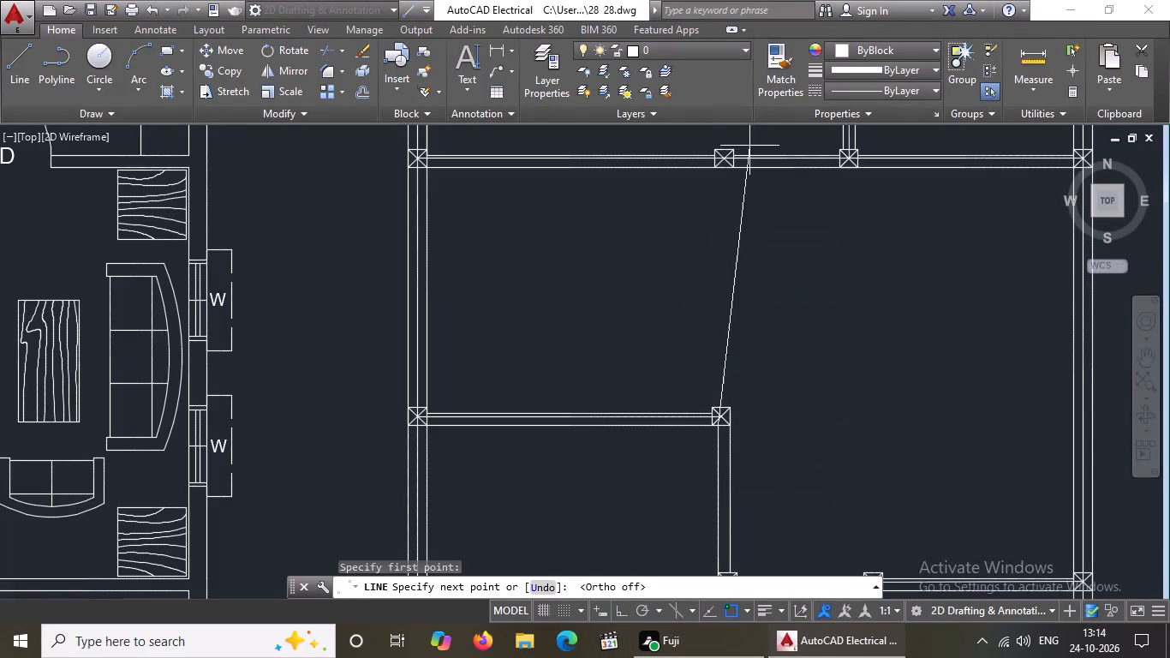
{"action": "left_click", "coordinate": [623, 610]}
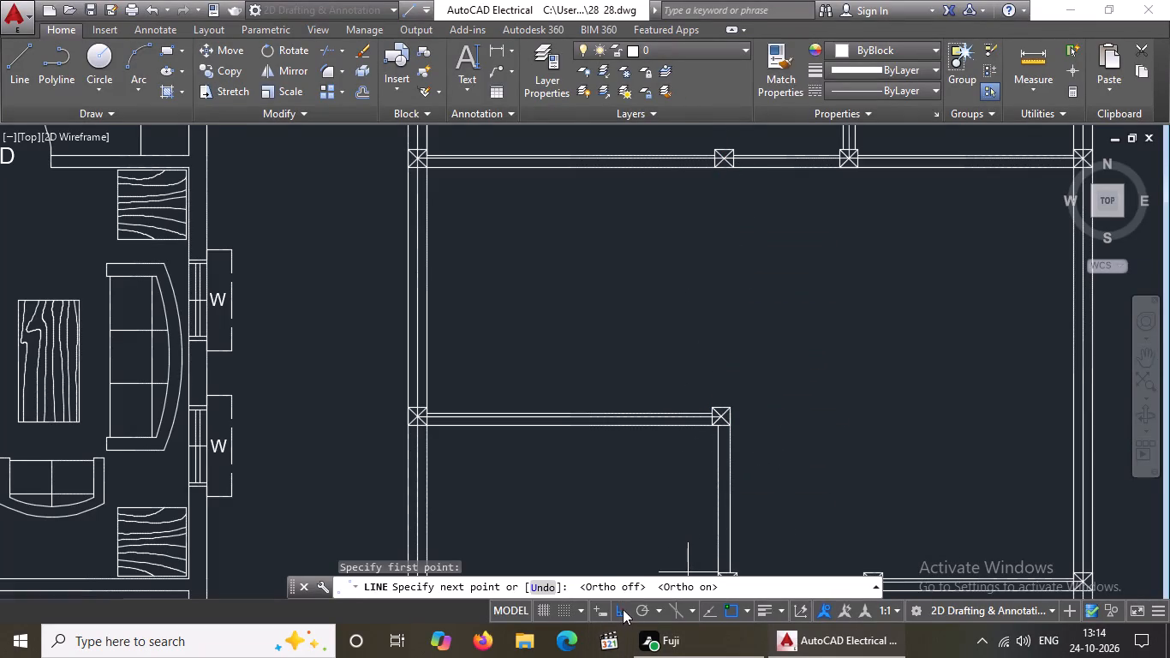
{"action": "scroll", "coordinate": [725, 192], "scroll_direction": "up", "scroll_amount": 3}
{"action": "scroll", "coordinate": [713, 156], "scroll_direction": "down", "scroll_amount": 4}
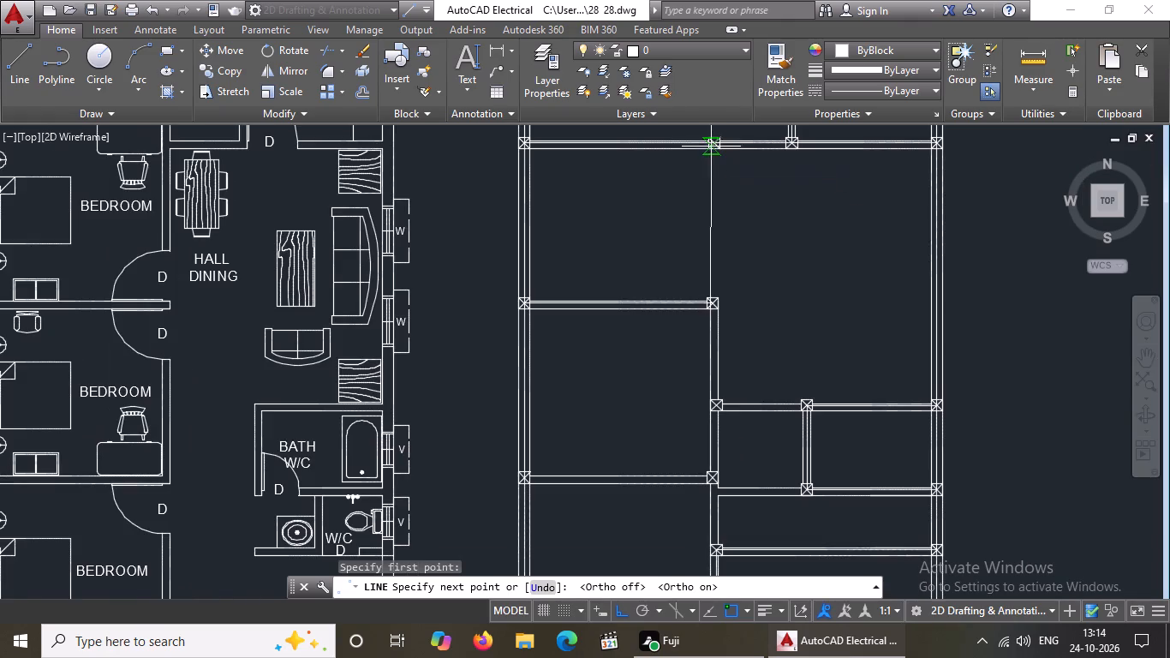
{"action": "middle_click_drag", "start_coordinate": [711, 146], "coordinate": [713, 294]}
{"action": "scroll", "coordinate": [712, 282], "scroll_direction": "up", "scroll_amount": 3}
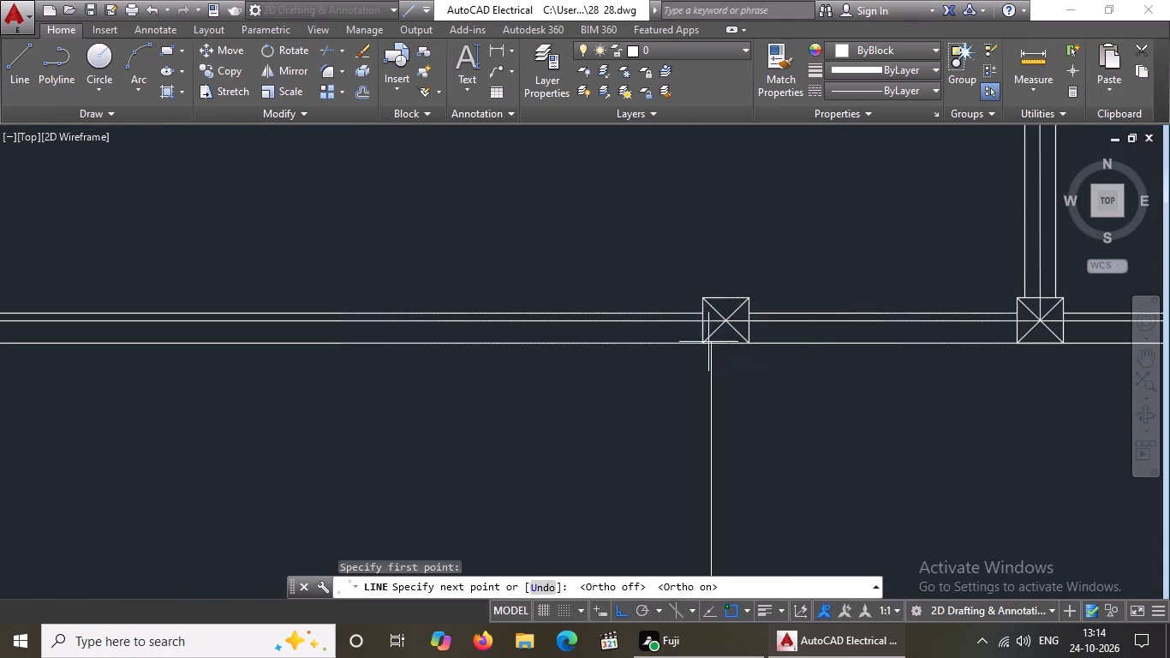
{"action": "scroll", "coordinate": [707, 341], "scroll_direction": "up", "scroll_amount": 2}
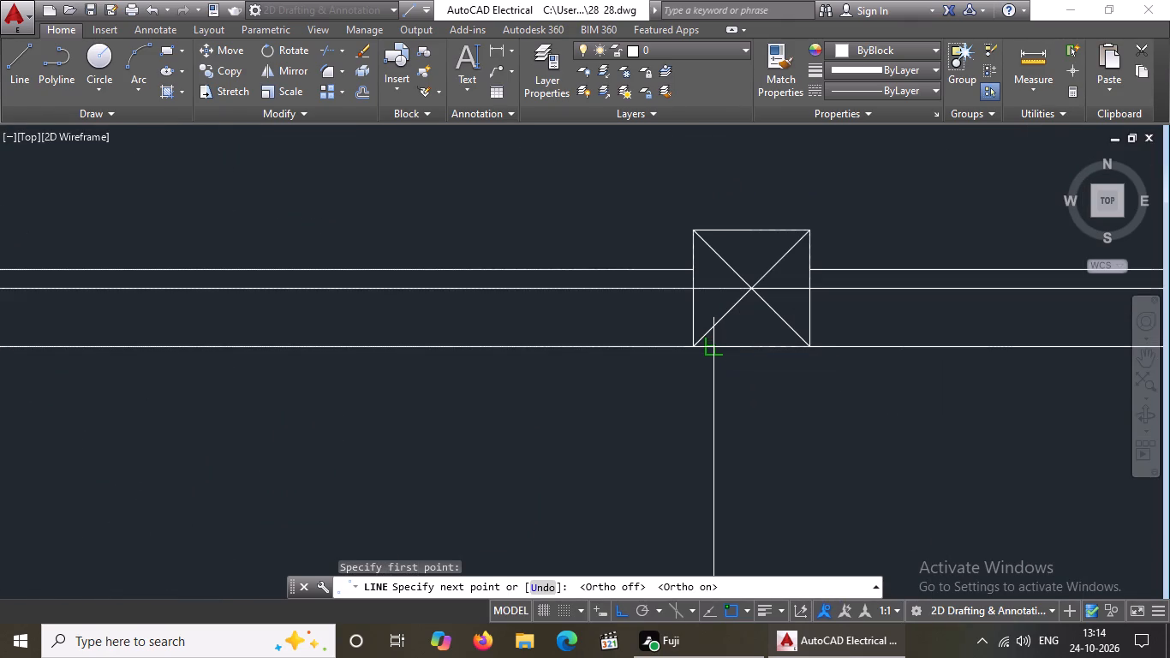
{"action": "left_click", "coordinate": [714, 349]}
{"action": "scroll", "coordinate": [725, 337], "scroll_direction": "down", "scroll_amount": 9}
{"action": "key", "text": "Escape"}
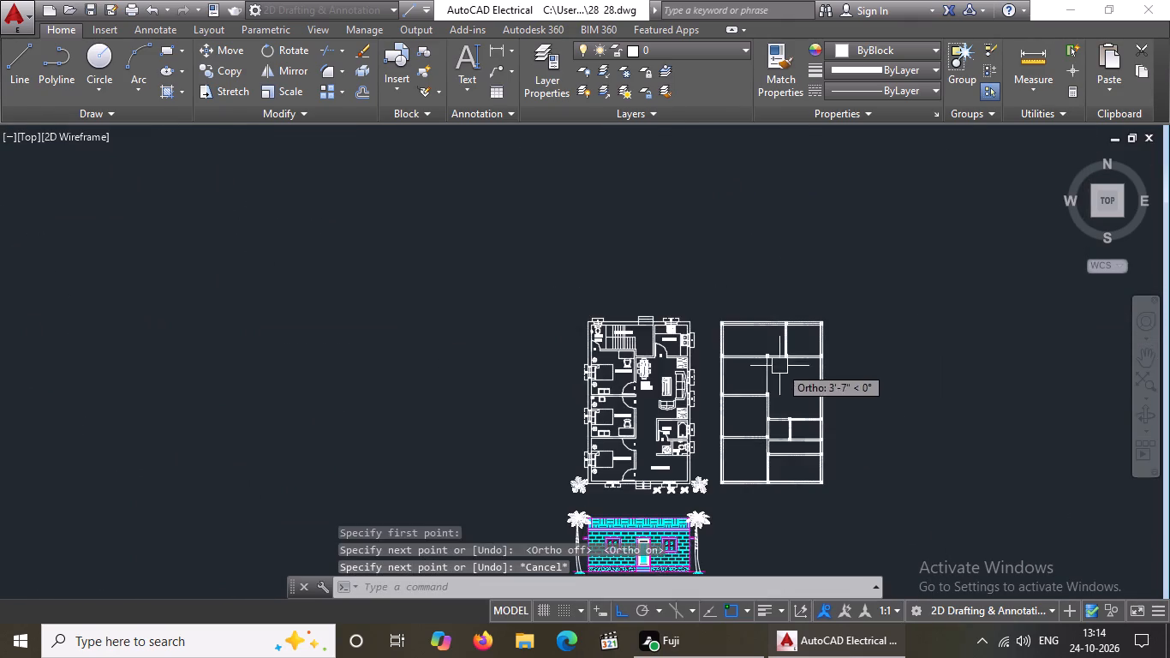
Draw the vertical partition's right wall line from the second partition's interior column corner up to the uppermost partition's lower wall line.
{"action": "scroll", "coordinate": [770, 384], "scroll_direction": "up", "scroll_amount": 3}
{"action": "left_click_drag", "start_coordinate": [22, 62], "coordinate": [47, 77]}
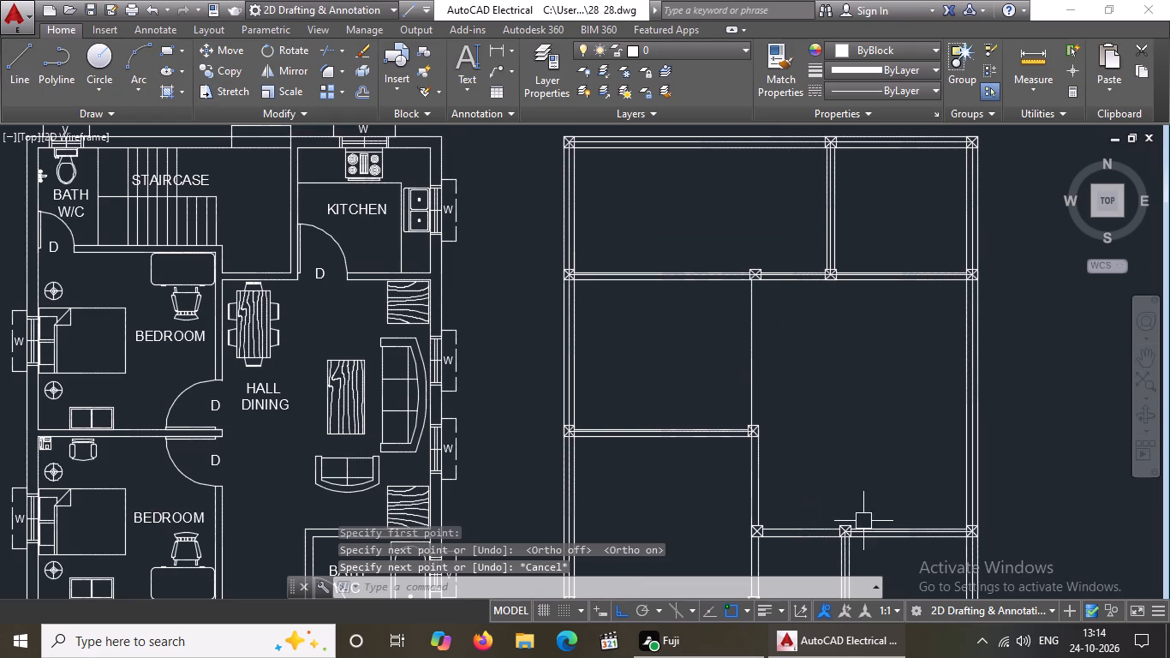
{"action": "scroll", "coordinate": [789, 449], "scroll_direction": "up", "scroll_amount": 4}
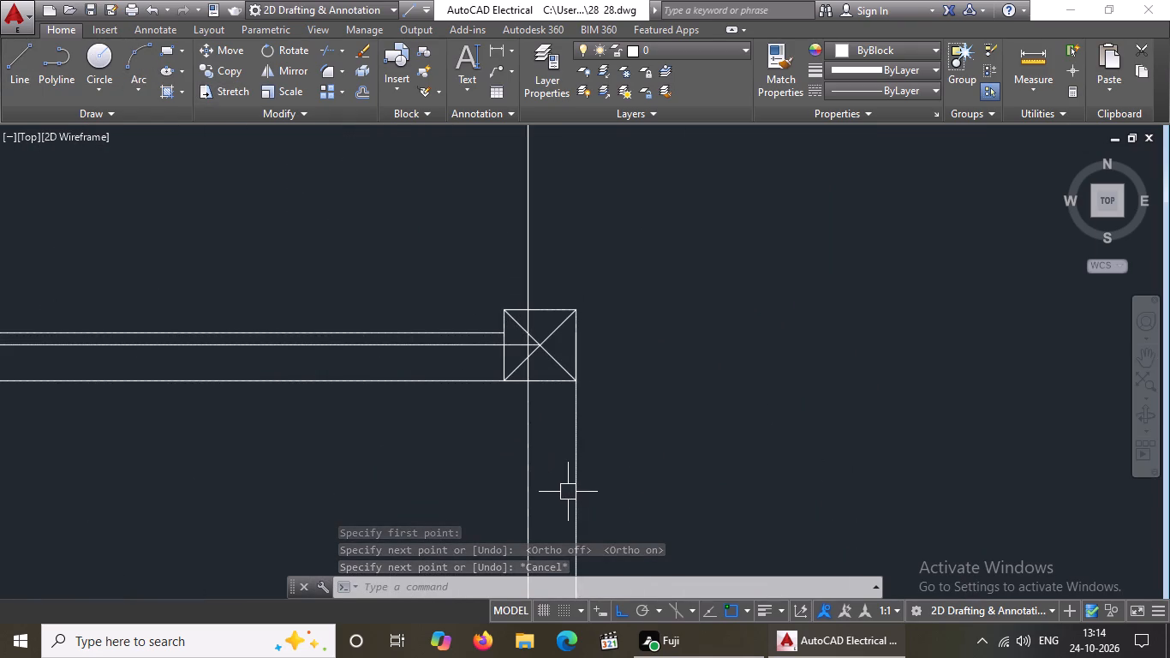
{"action": "key", "text": "l"}
{"action": "key", "text": "Return"}
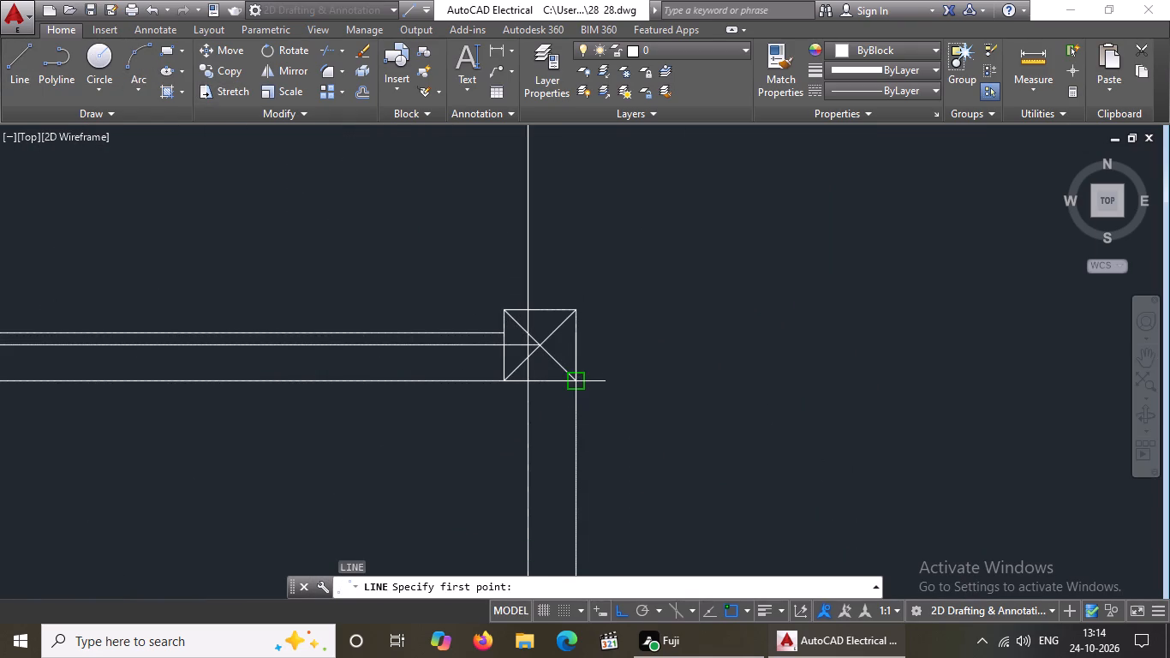
{"action": "left_click", "coordinate": [576, 385]}
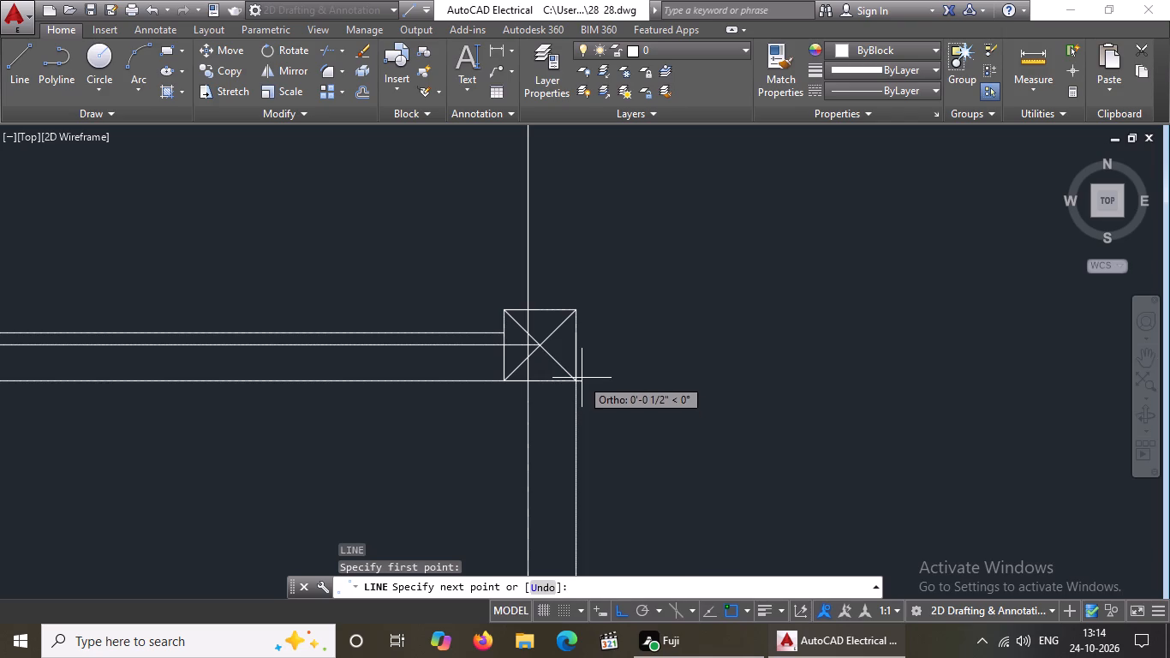
{"action": "scroll", "coordinate": [598, 360], "scroll_direction": "down", "scroll_amount": 3}
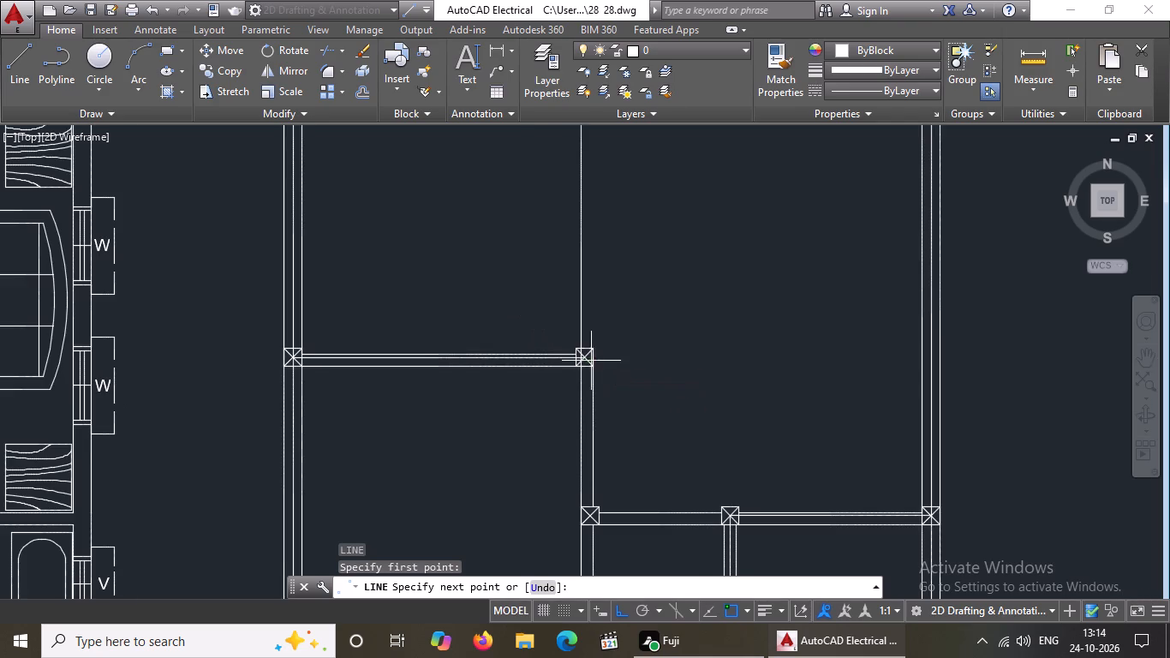
{"action": "middle_click_drag", "start_coordinate": [582, 301], "coordinate": [582, 550]}
{"action": "scroll", "coordinate": [601, 365], "scroll_direction": "up", "scroll_amount": 3}
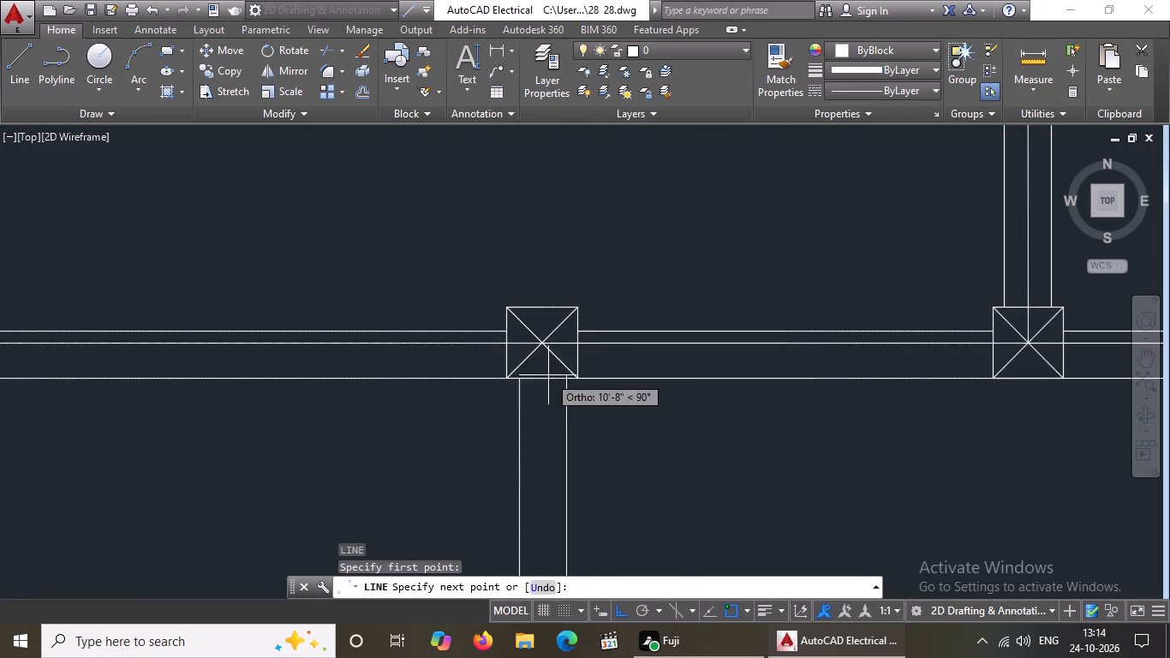
{"action": "scroll", "coordinate": [565, 377], "scroll_direction": "up", "scroll_amount": 3}
{"action": "left_click", "coordinate": [557, 388]}
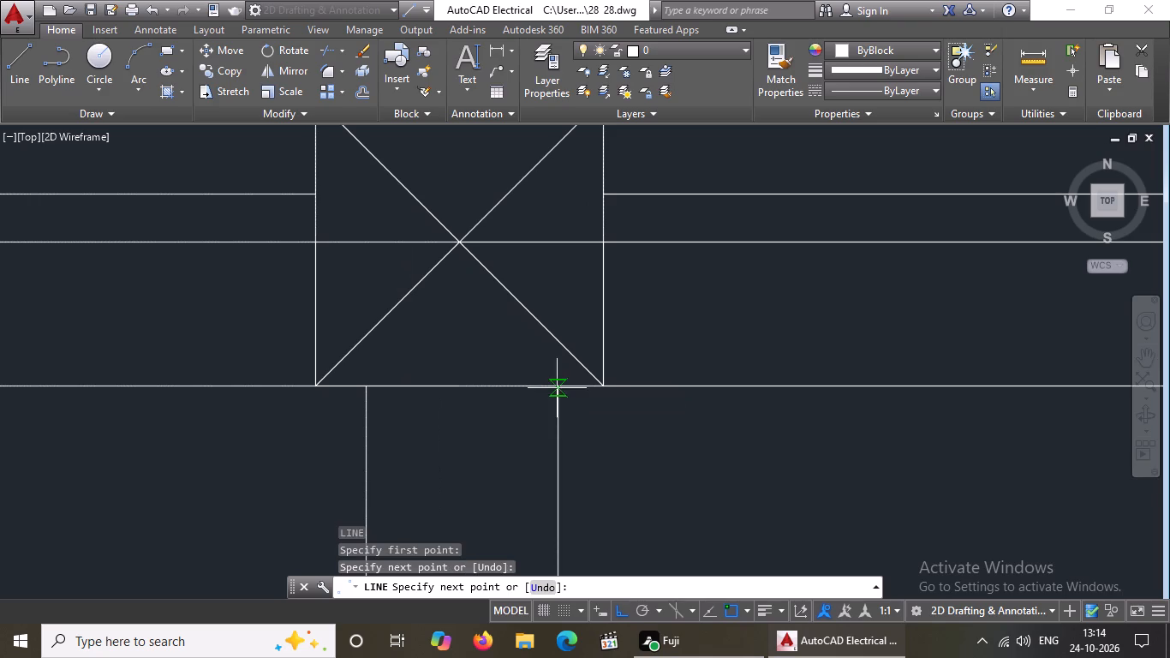
{"action": "scroll", "coordinate": [652, 428], "scroll_direction": "down", "scroll_amount": 7}
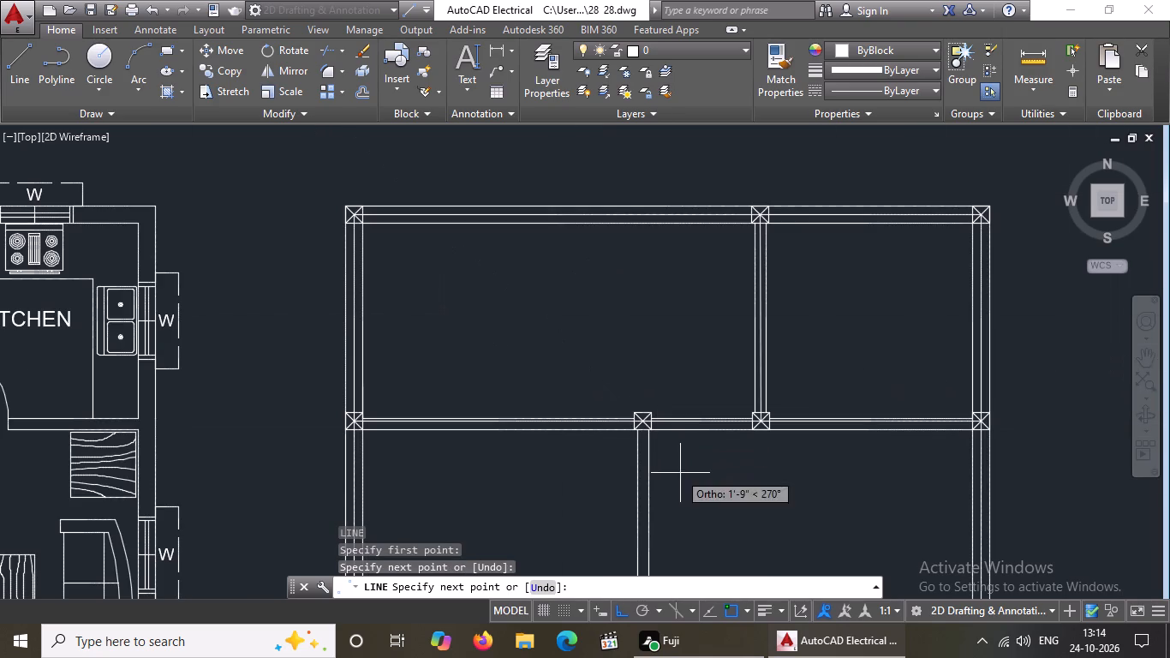
{"action": "key", "text": "Escape"}
Move the second partition's interior column about 1 1/2" to the right so it sits centred on the redrawn vertical partition.
{"action": "middle_click_drag", "start_coordinate": [676, 464], "coordinate": [683, 426]}
{"action": "scroll", "coordinate": [713, 463], "scroll_direction": "up", "scroll_amount": 2}
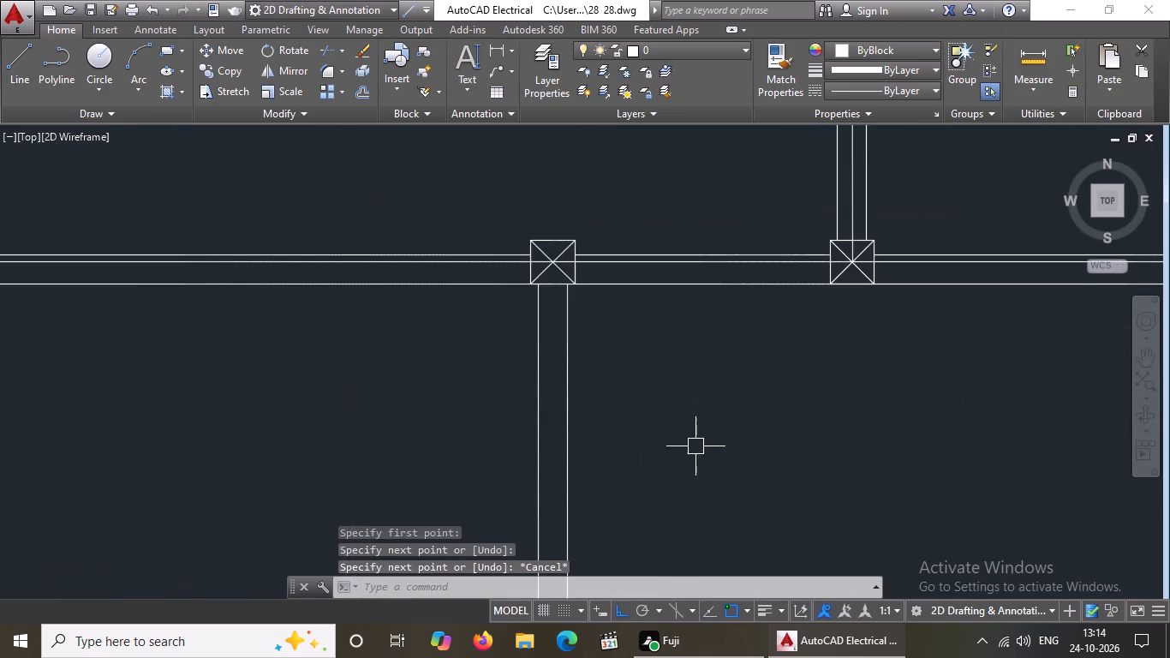
{"action": "scroll", "coordinate": [695, 393], "scroll_direction": "down", "scroll_amount": 2}
{"action": "middle_click_drag", "start_coordinate": [679, 442], "coordinate": [723, 351]}
{"action": "scroll", "coordinate": [691, 495], "scroll_direction": "up", "scroll_amount": 2}
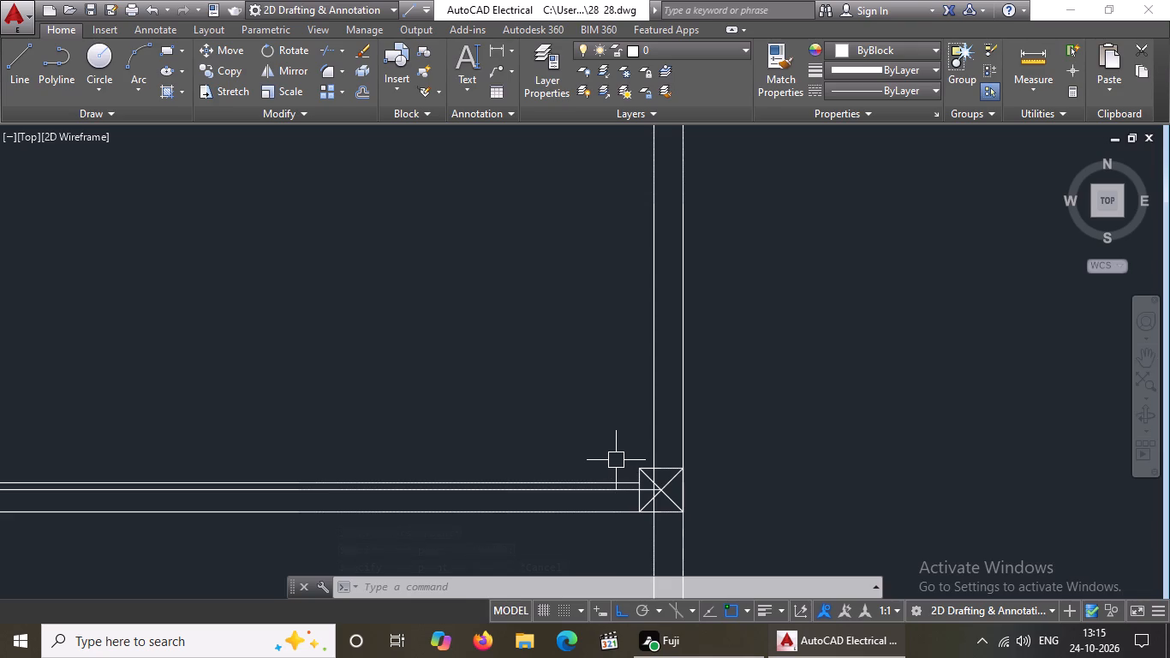
{"action": "left_click_drag", "start_coordinate": [615, 458], "coordinate": [623, 466]}
{"action": "left_click", "coordinate": [706, 528]}
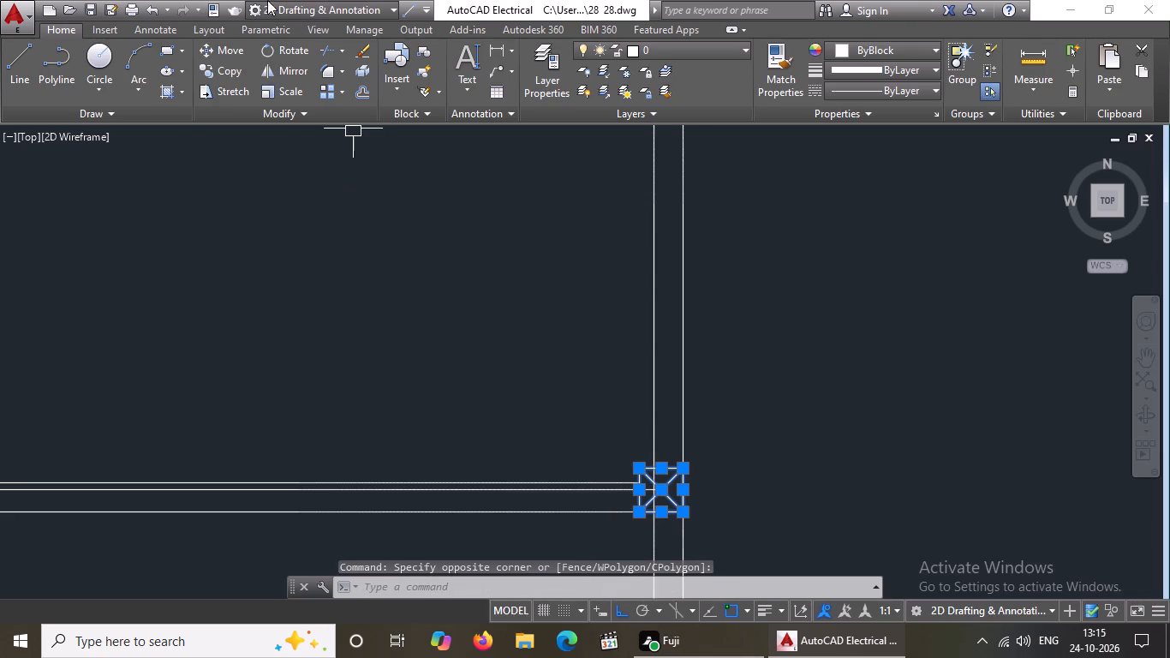
{"action": "left_click", "coordinate": [216, 45]}
{"action": "scroll", "coordinate": [679, 493], "scroll_direction": "up", "scroll_amount": 2}
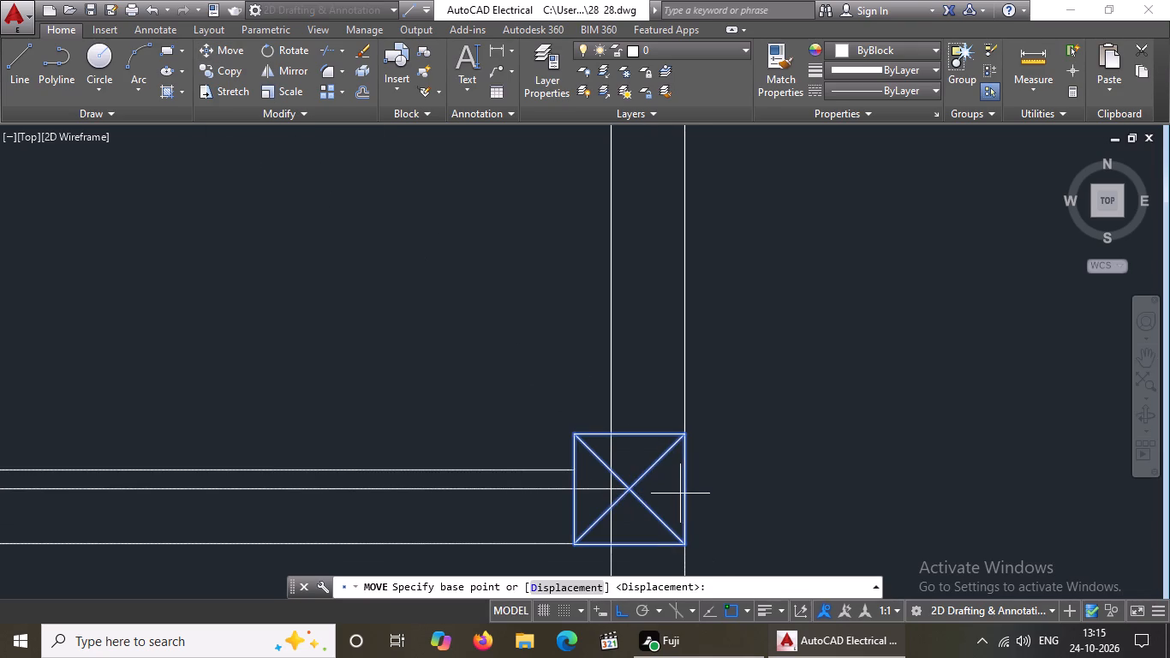
{"action": "left_click", "coordinate": [688, 544]}
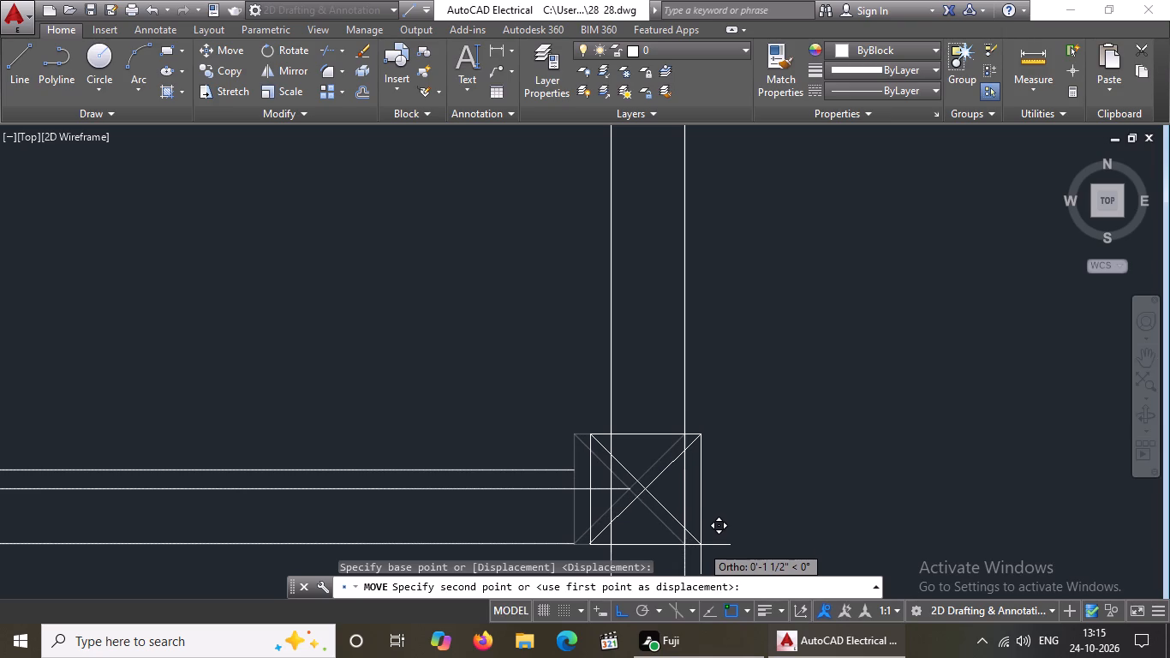
{"action": "left_click", "coordinate": [702, 545]}
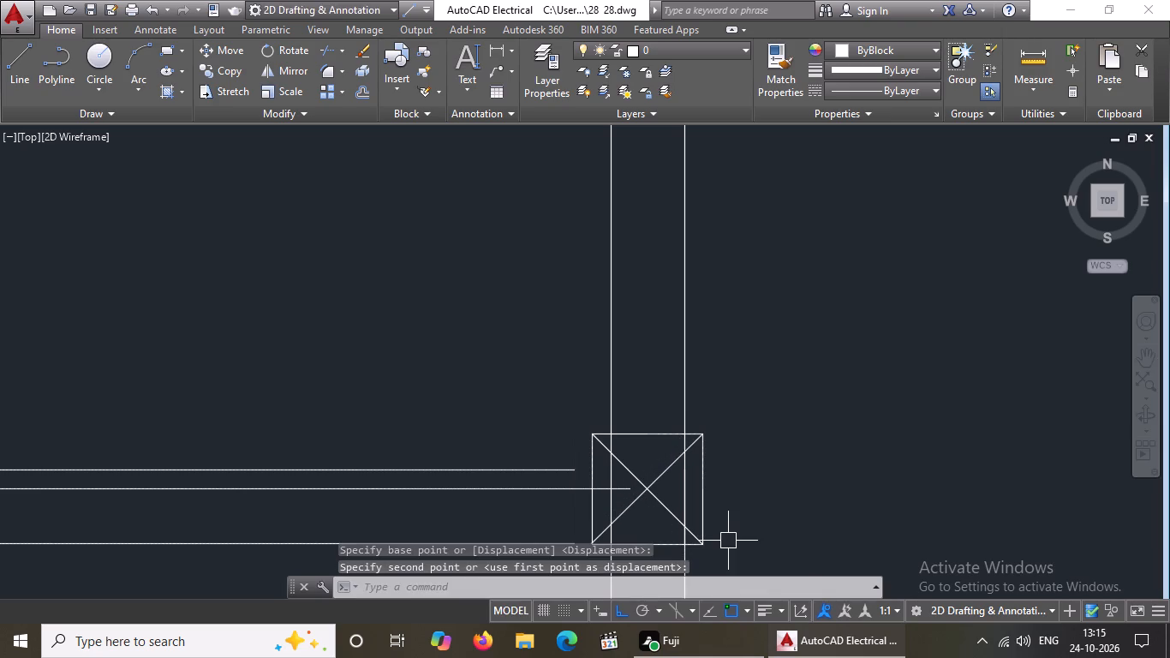
{"action": "key", "text": "Escape"}
Extend the second horizontal partition's upper and lower wall lines to the left edge of the moved interior column.
{"action": "scroll", "coordinate": [659, 483], "scroll_direction": "down", "scroll_amount": 2}
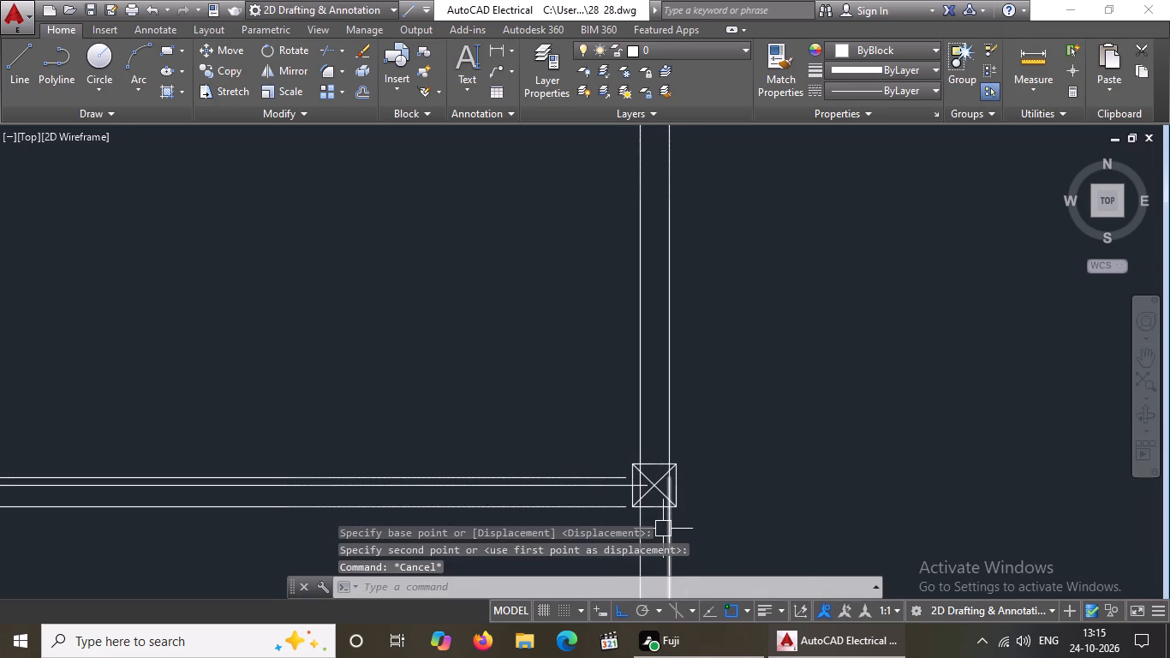
{"action": "key", "text": "Escape"}
{"action": "type", "text": "EX"}
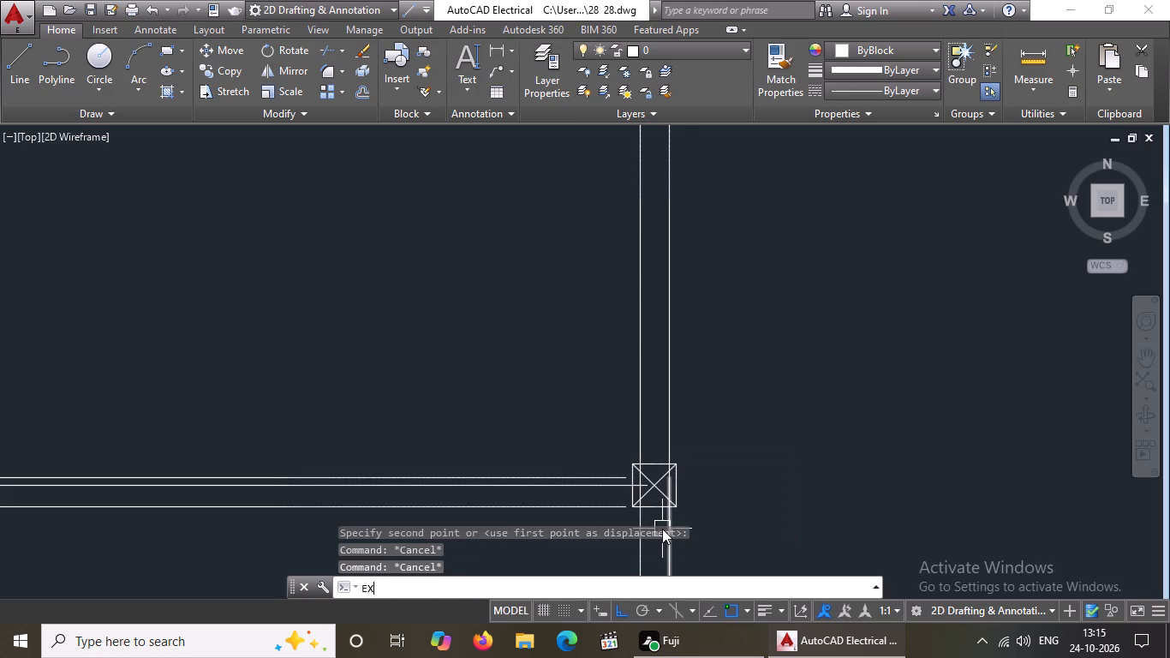
{"action": "key", "text": "space"}
{"action": "key", "text": "space"}
{"action": "scroll", "coordinate": [600, 472], "scroll_direction": "up", "scroll_amount": 2}
{"action": "left_click", "coordinate": [632, 490]}
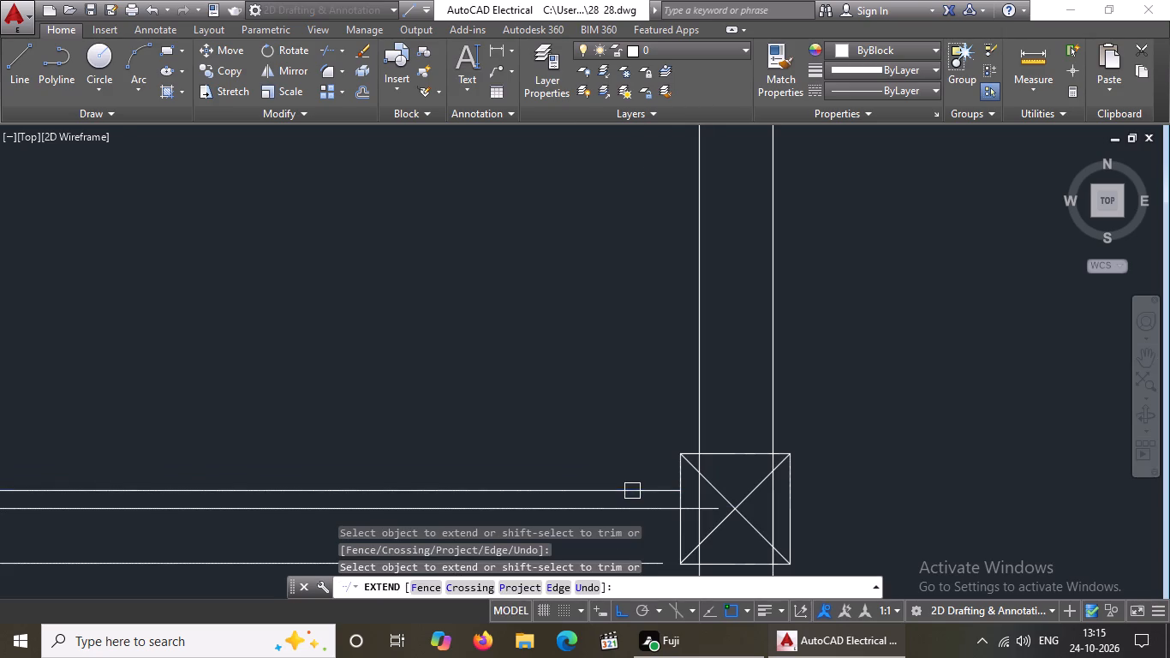
{"action": "left_click", "coordinate": [648, 565]}
{"action": "scroll", "coordinate": [821, 444], "scroll_direction": "down", "scroll_amount": 4}
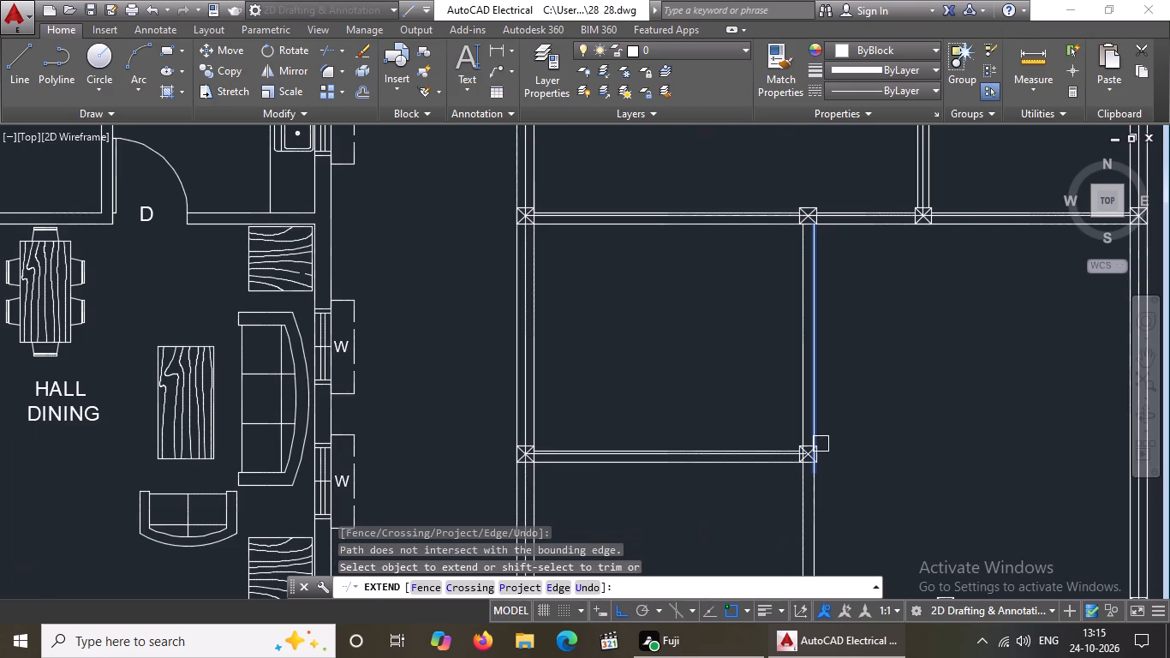
{"action": "key", "text": "Escape"}
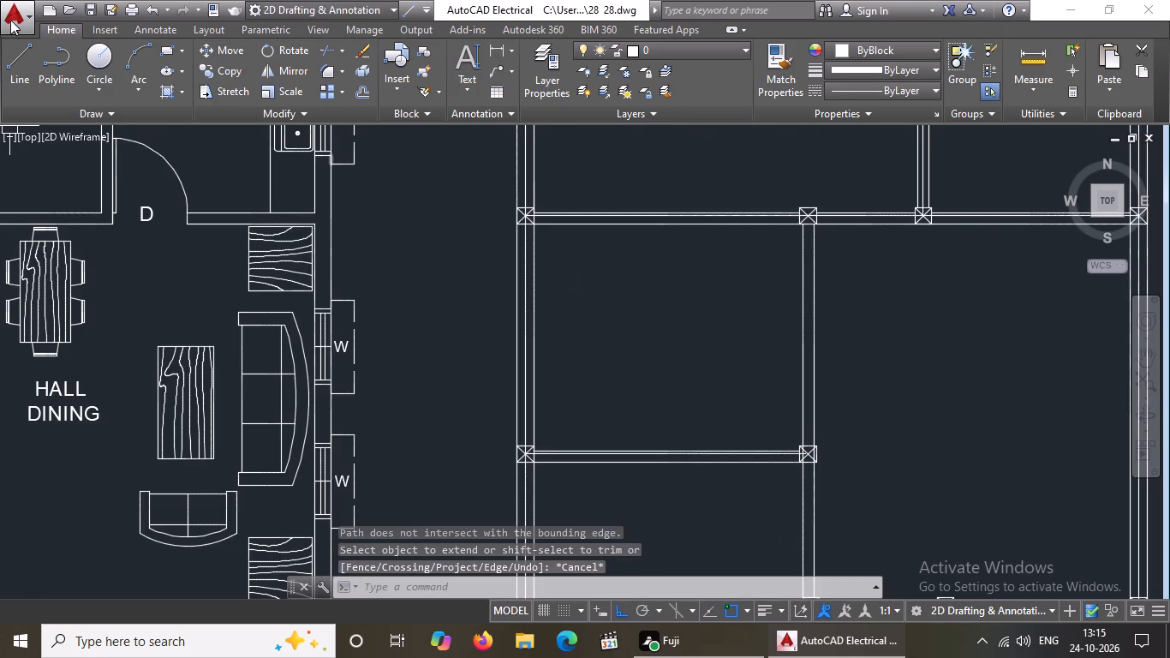
Draw the vertical partition's centre line from the uppermost partition's first interior column crossing down to the moved column's diagonal crossing.
{"action": "left_click", "coordinate": [24, 63]}
{"action": "scroll", "coordinate": [1018, 341], "scroll_direction": "up", "scroll_amount": 2}
{"action": "scroll", "coordinate": [705, 182], "scroll_direction": "down", "scroll_amount": 4}
{"action": "scroll", "coordinate": [703, 157], "scroll_direction": "up", "scroll_amount": 3}
{"action": "left_click_drag", "start_coordinate": [590, 233], "coordinate": [590, 245]}
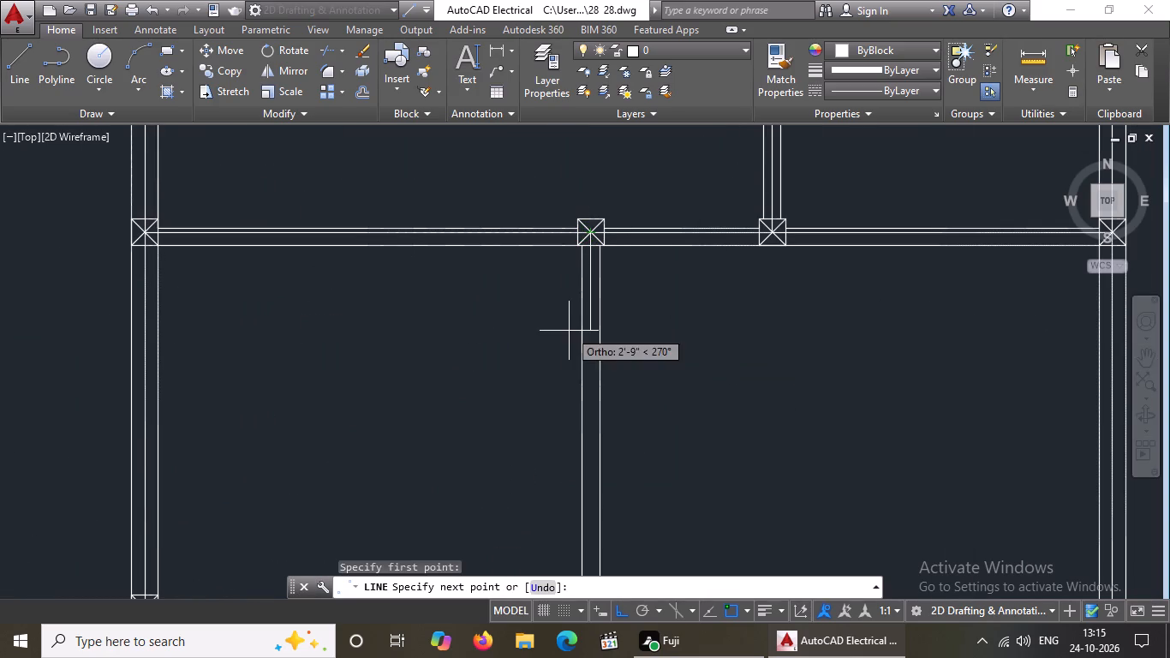
{"action": "scroll", "coordinate": [569, 332], "scroll_direction": "down", "scroll_amount": 3}
{"action": "scroll", "coordinate": [576, 458], "scroll_direction": "up", "scroll_amount": 3}
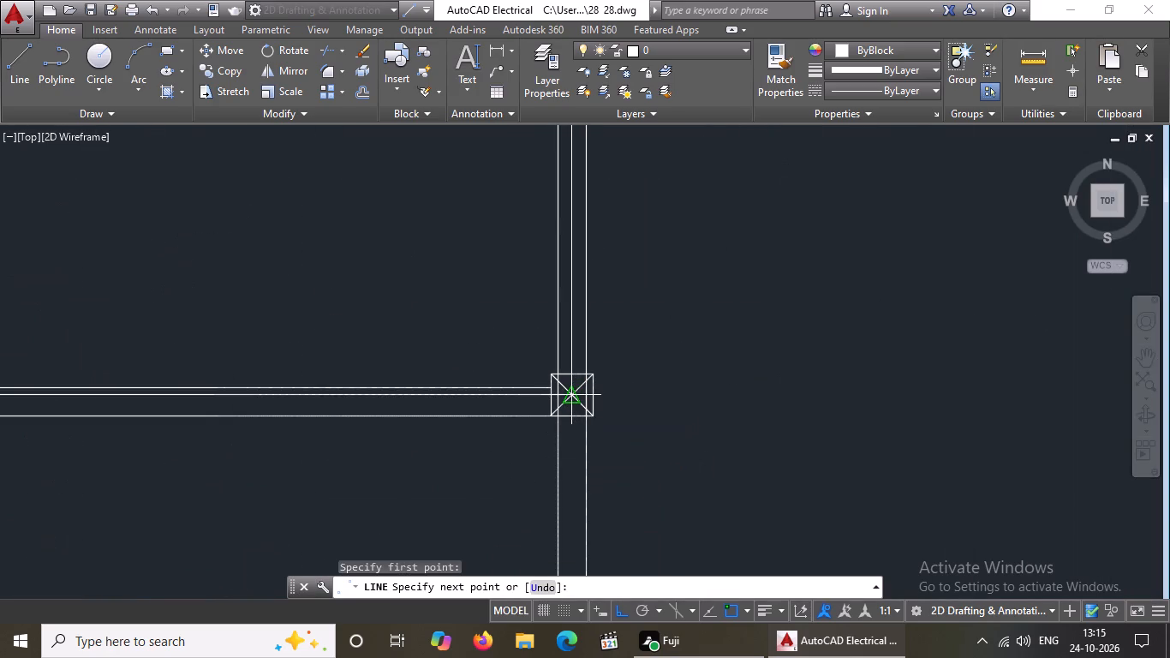
{"action": "left_click", "coordinate": [570, 399]}
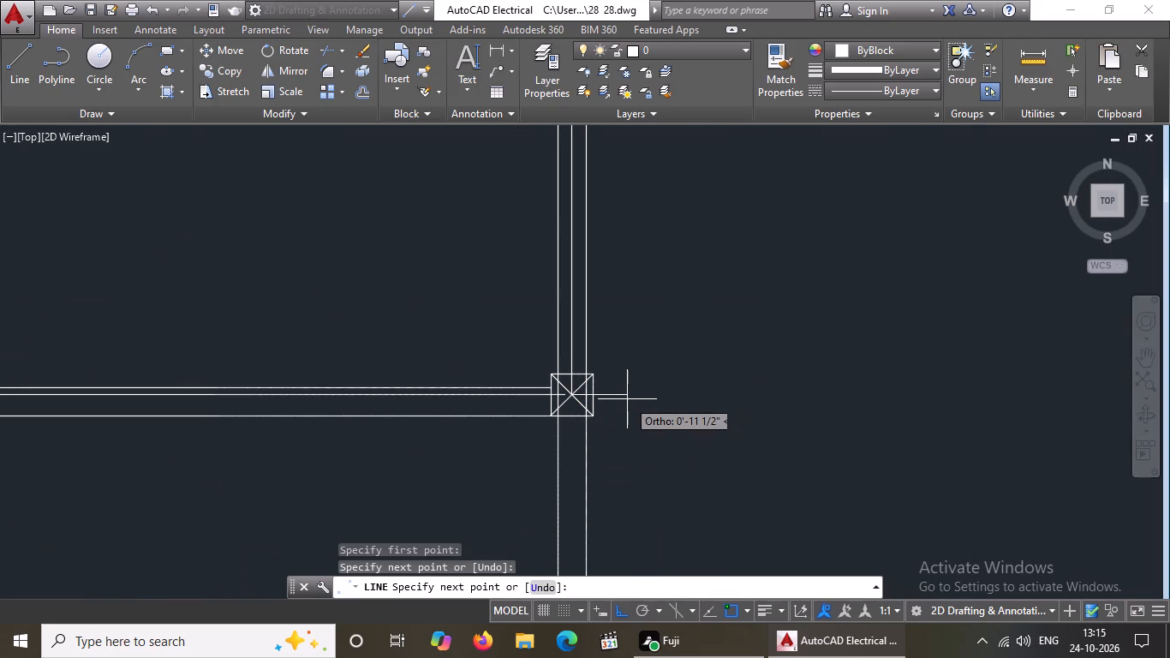
{"action": "key", "text": "Escape"}
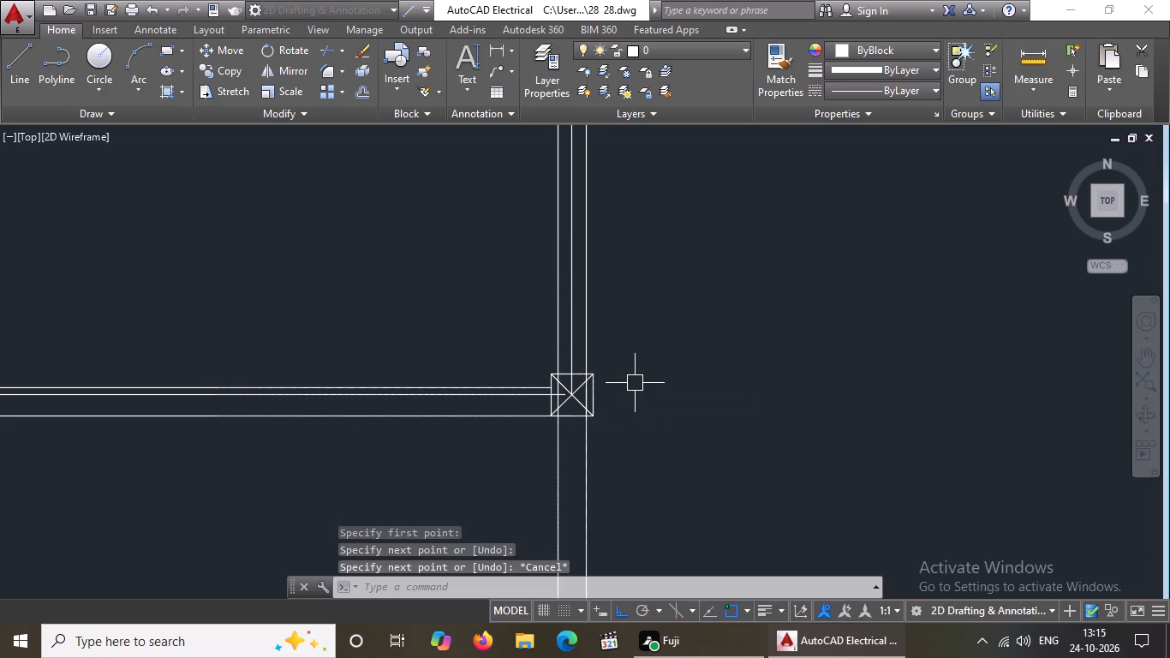
Extend the second horizontal partition's centre line to the diagonal crossing of the moved interior column.
{"action": "type", "text": "EX"}
{"action": "key", "text": "space"}
{"action": "scroll", "coordinate": [547, 381], "scroll_direction": "up", "scroll_amount": 3}
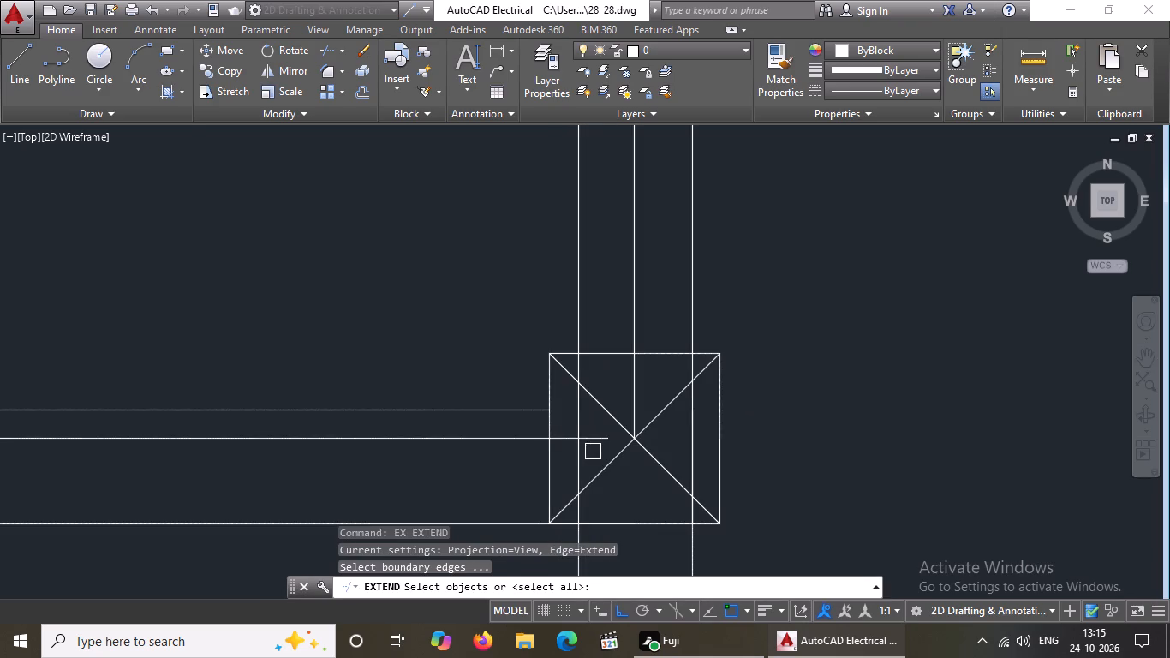
{"action": "key", "text": "space"}
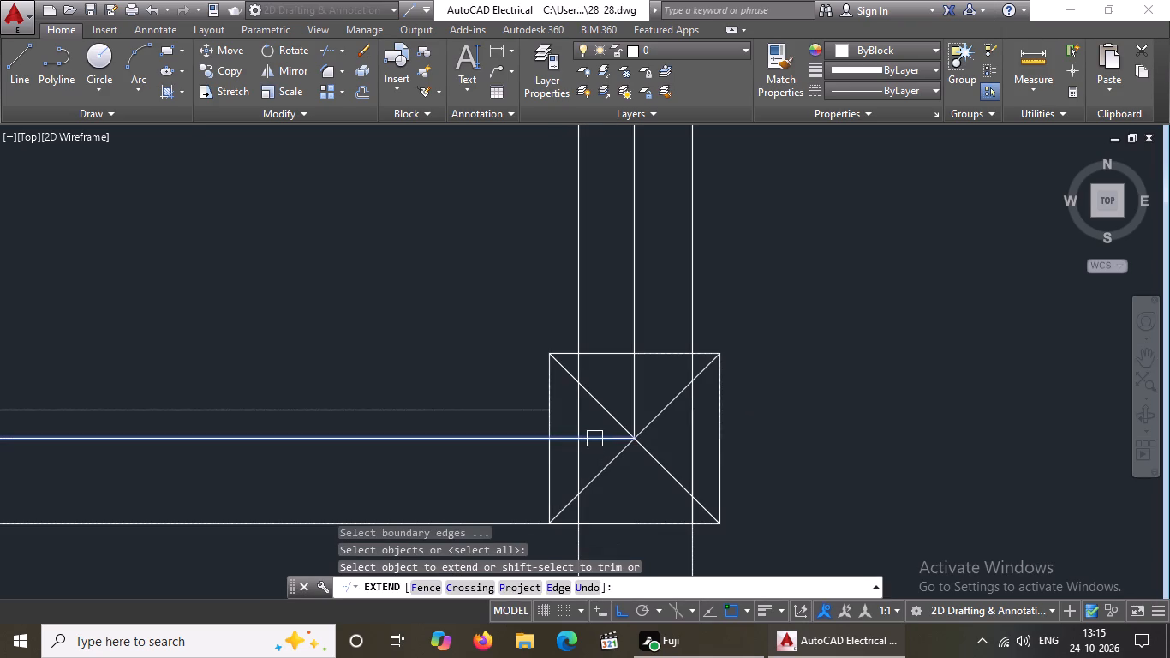
{"action": "left_click", "coordinate": [594, 439]}
{"action": "scroll", "coordinate": [758, 450], "scroll_direction": "down", "scroll_amount": 2}
{"action": "scroll", "coordinate": [855, 458], "scroll_direction": "down", "scroll_amount": 4}
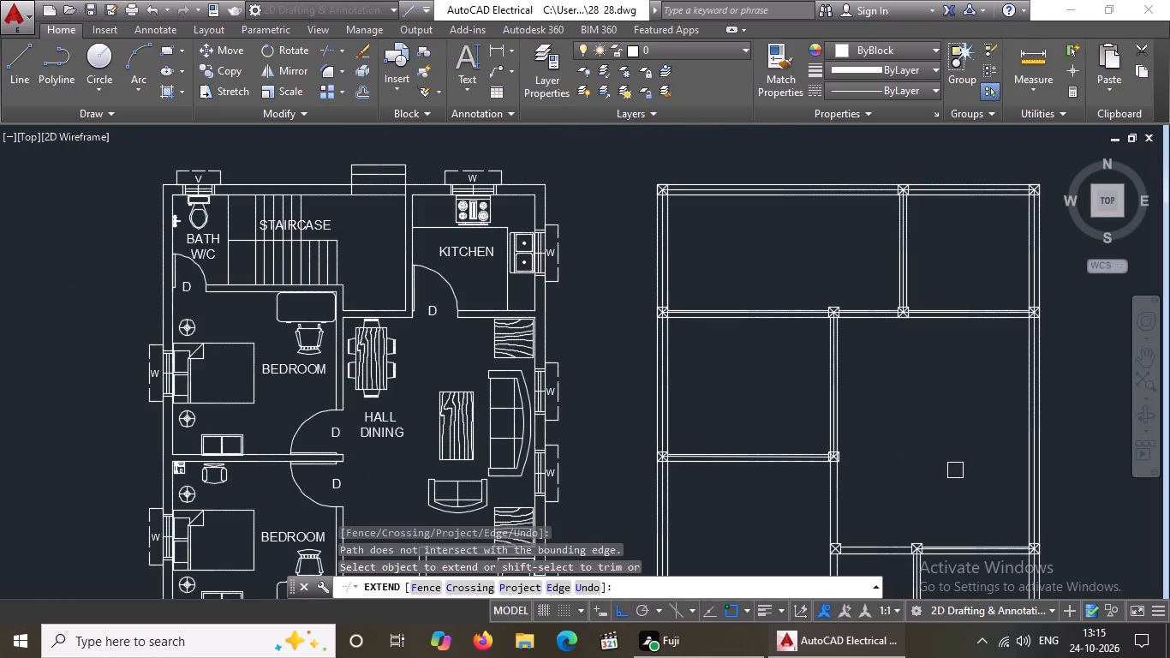
{"action": "middle_click_drag", "start_coordinate": [954, 470], "coordinate": [826, 424]}
{"action": "key", "text": "Escape"}
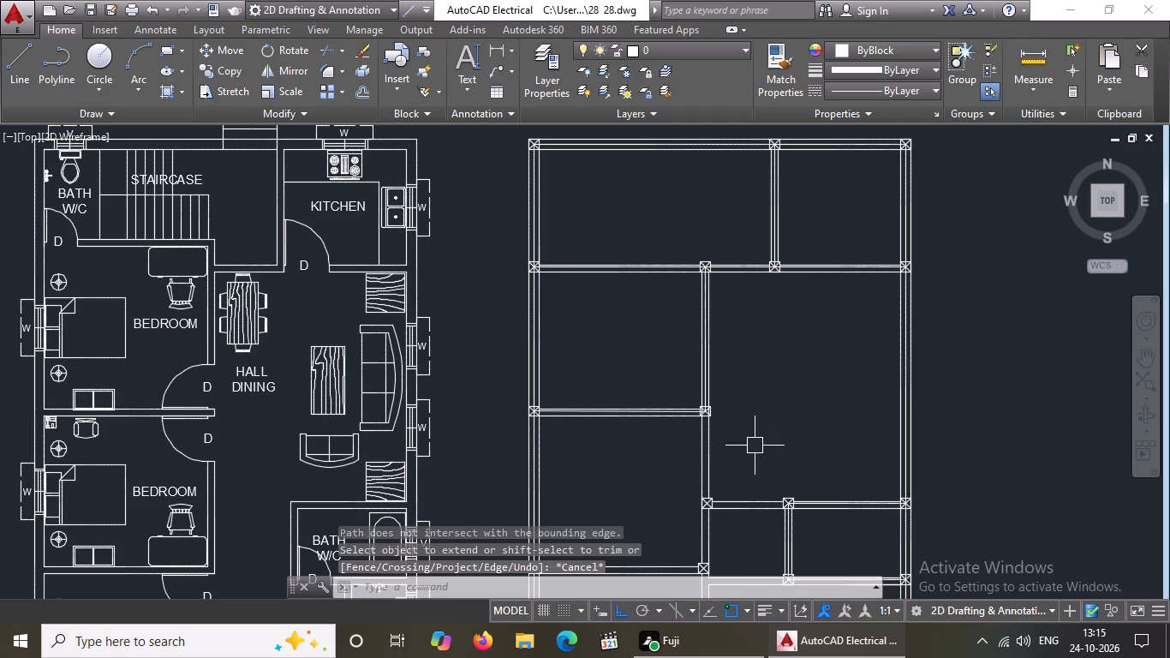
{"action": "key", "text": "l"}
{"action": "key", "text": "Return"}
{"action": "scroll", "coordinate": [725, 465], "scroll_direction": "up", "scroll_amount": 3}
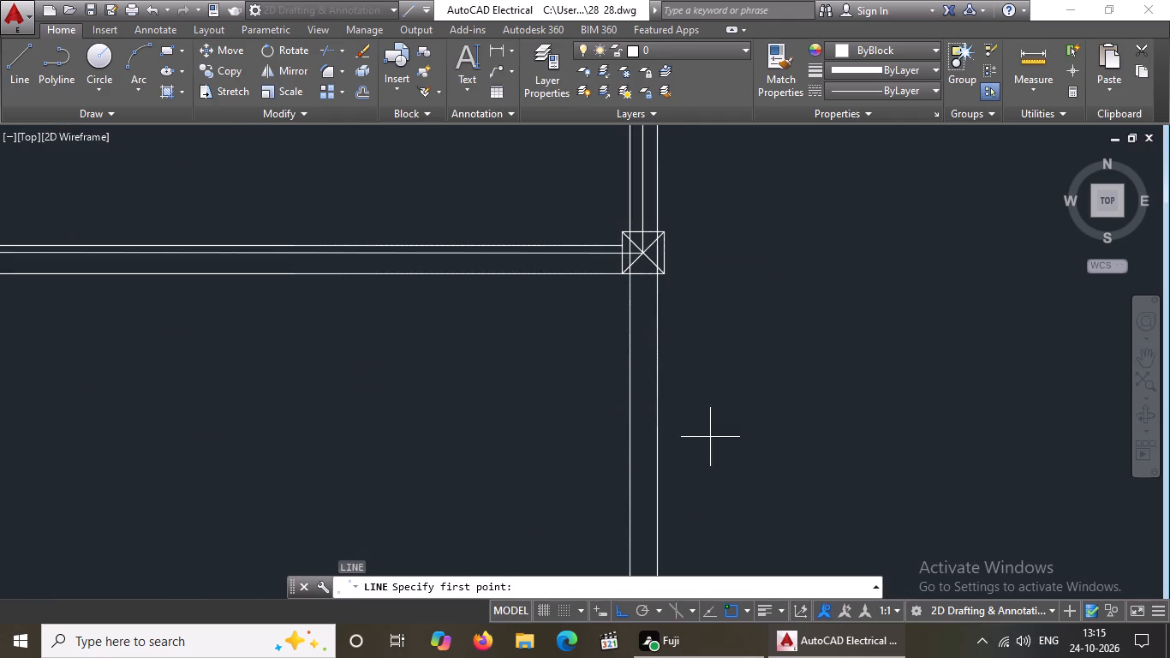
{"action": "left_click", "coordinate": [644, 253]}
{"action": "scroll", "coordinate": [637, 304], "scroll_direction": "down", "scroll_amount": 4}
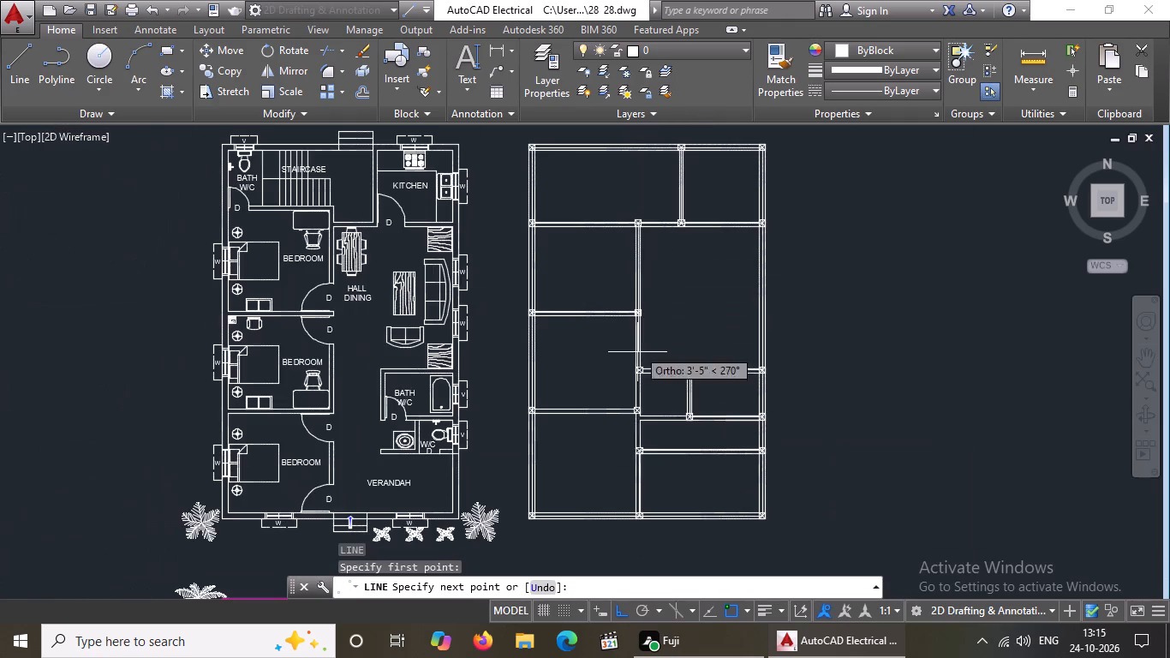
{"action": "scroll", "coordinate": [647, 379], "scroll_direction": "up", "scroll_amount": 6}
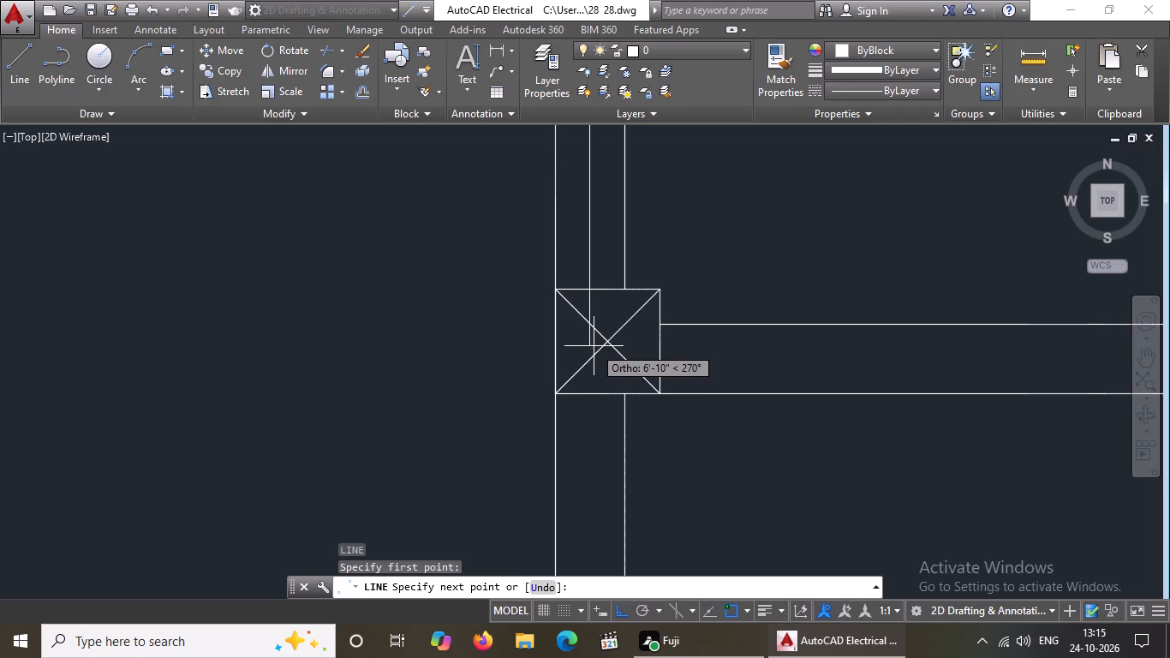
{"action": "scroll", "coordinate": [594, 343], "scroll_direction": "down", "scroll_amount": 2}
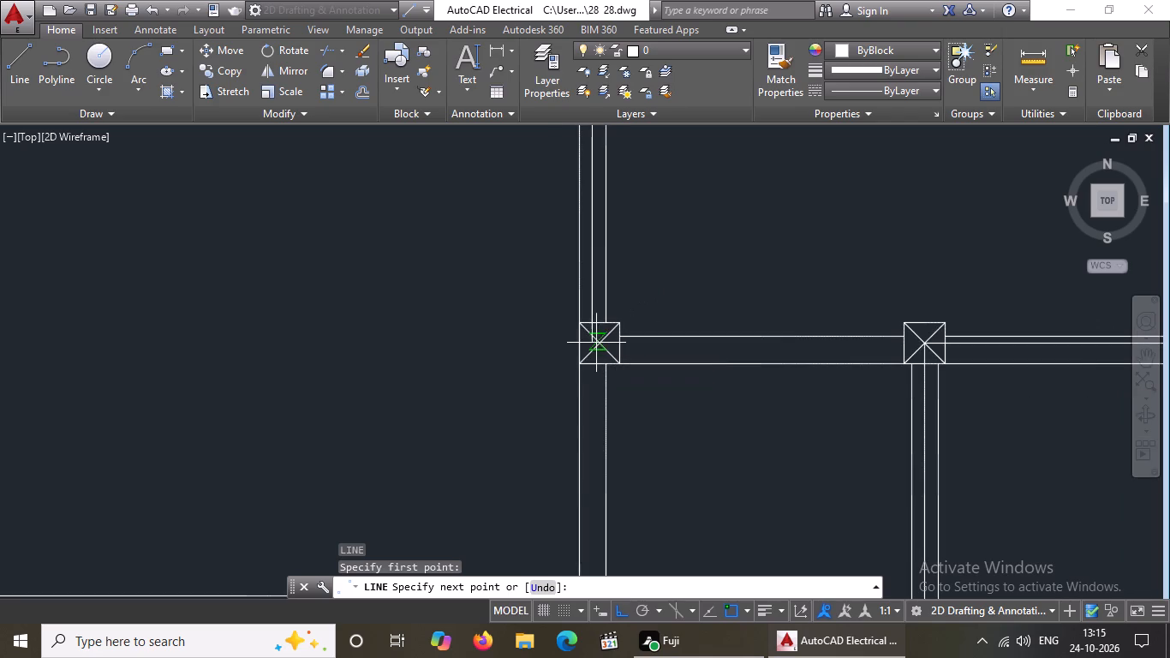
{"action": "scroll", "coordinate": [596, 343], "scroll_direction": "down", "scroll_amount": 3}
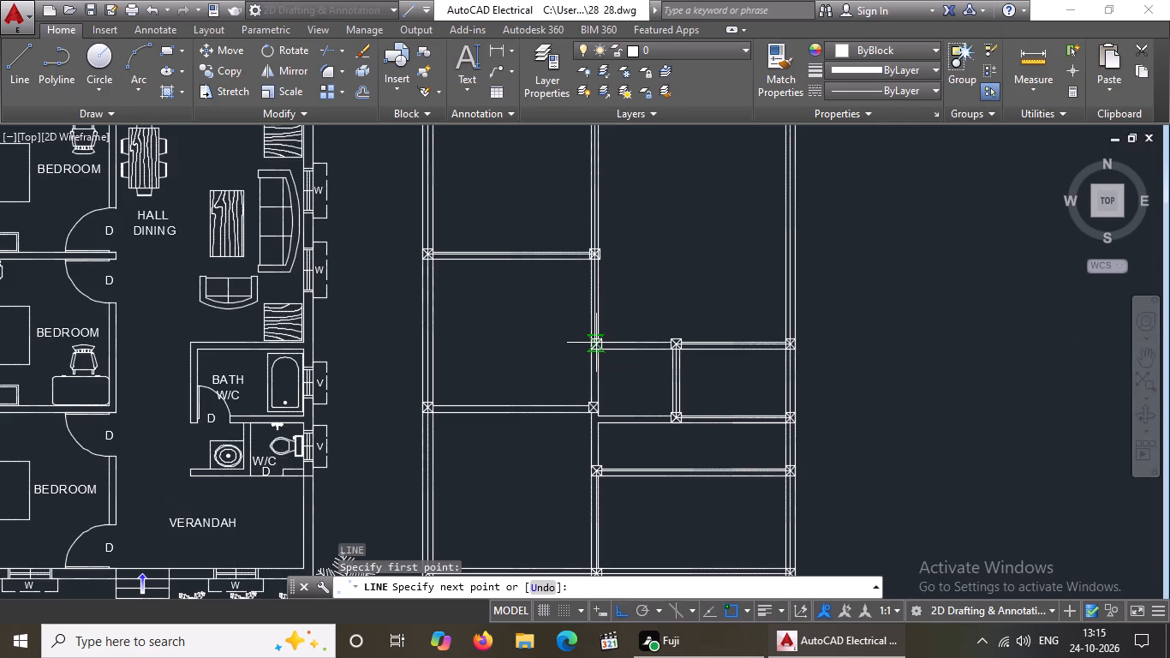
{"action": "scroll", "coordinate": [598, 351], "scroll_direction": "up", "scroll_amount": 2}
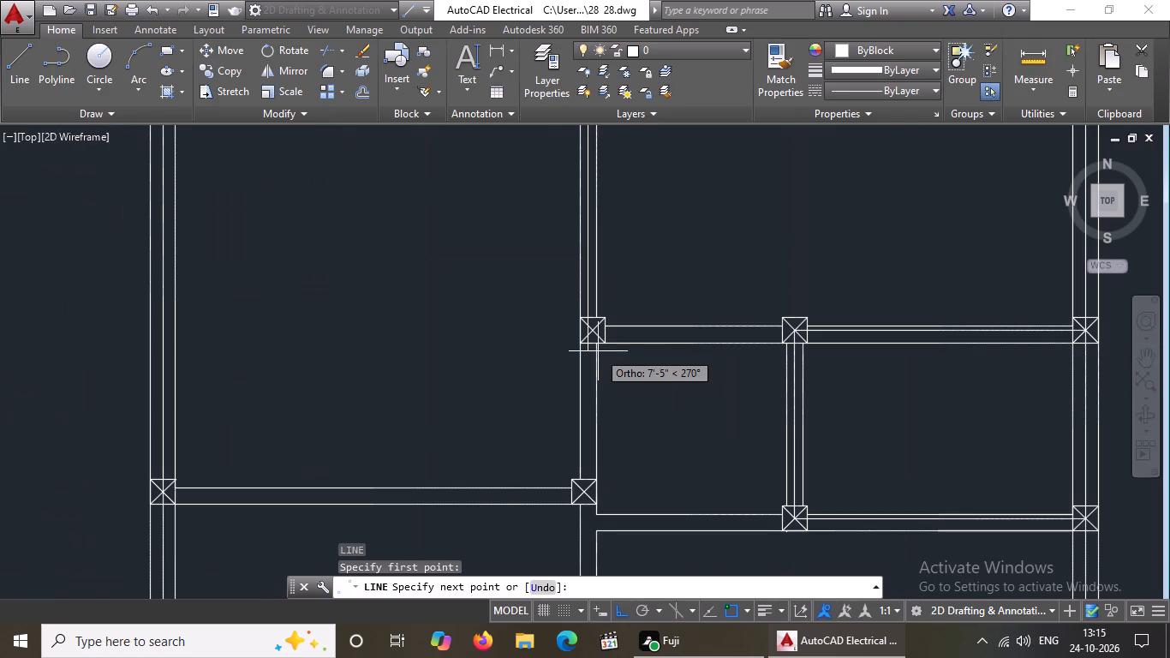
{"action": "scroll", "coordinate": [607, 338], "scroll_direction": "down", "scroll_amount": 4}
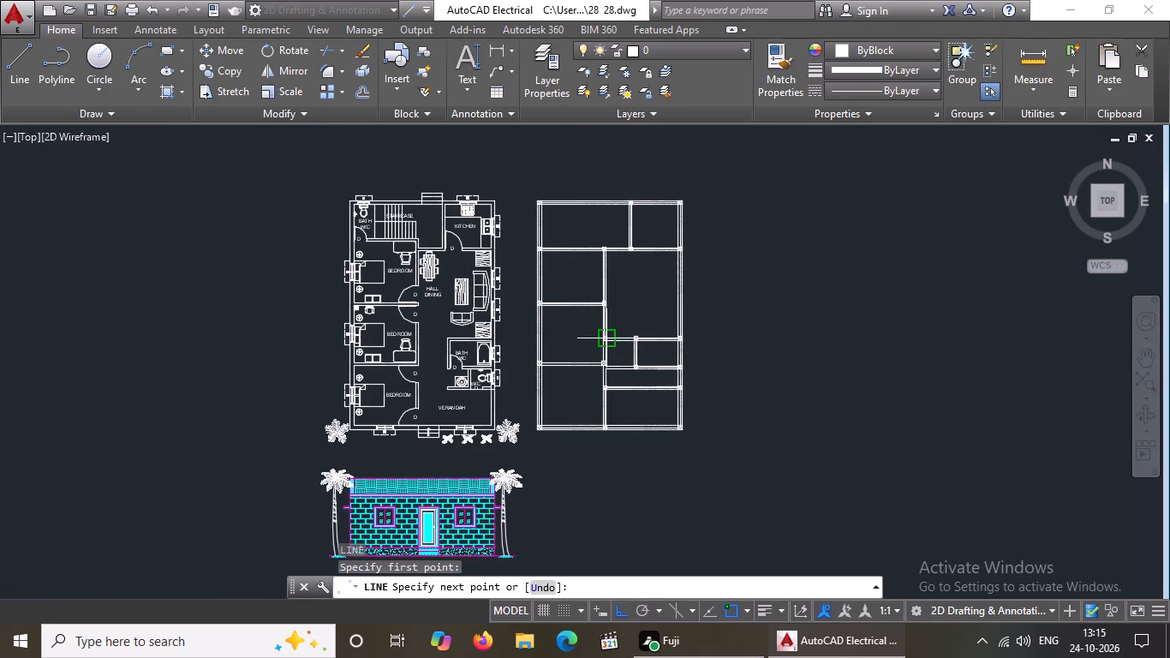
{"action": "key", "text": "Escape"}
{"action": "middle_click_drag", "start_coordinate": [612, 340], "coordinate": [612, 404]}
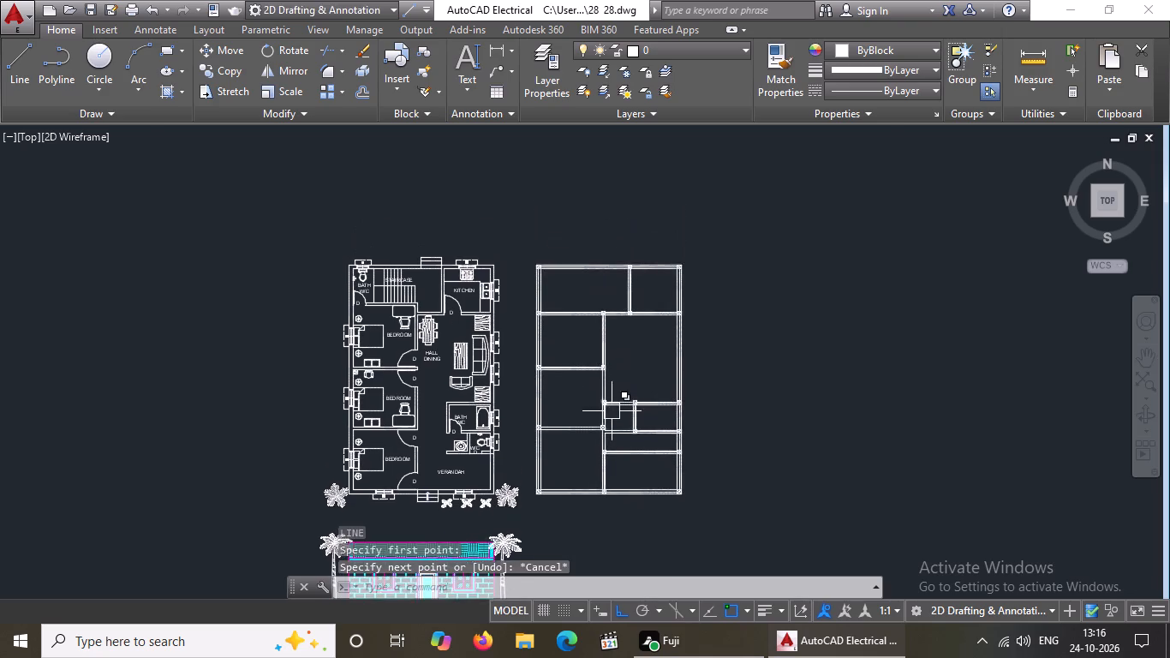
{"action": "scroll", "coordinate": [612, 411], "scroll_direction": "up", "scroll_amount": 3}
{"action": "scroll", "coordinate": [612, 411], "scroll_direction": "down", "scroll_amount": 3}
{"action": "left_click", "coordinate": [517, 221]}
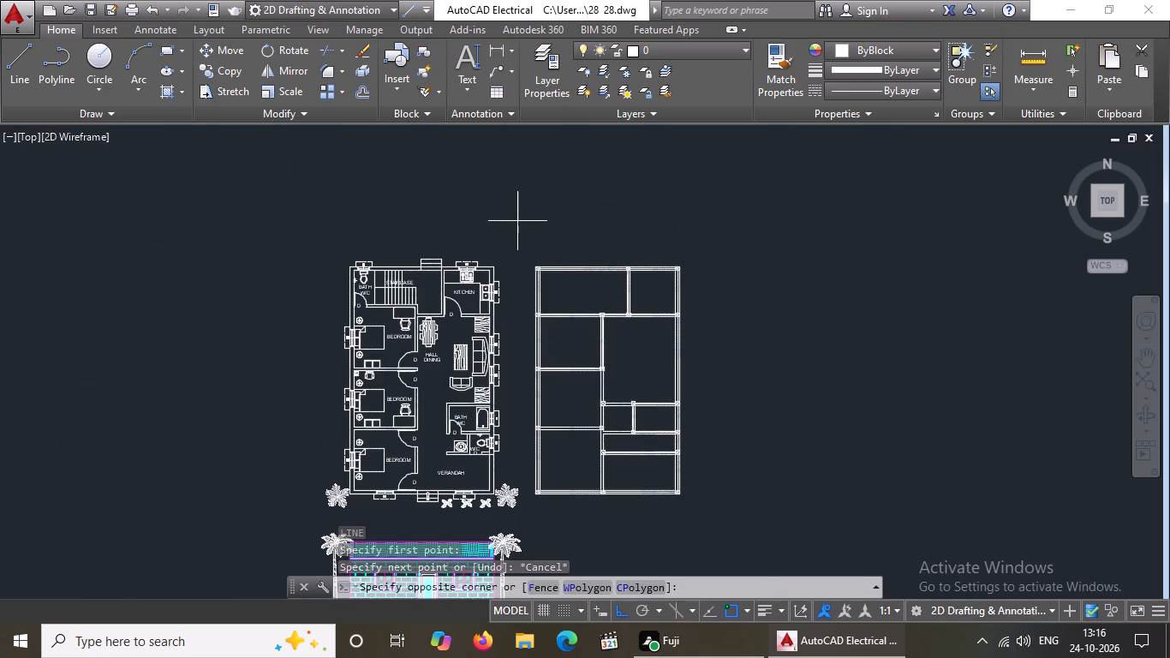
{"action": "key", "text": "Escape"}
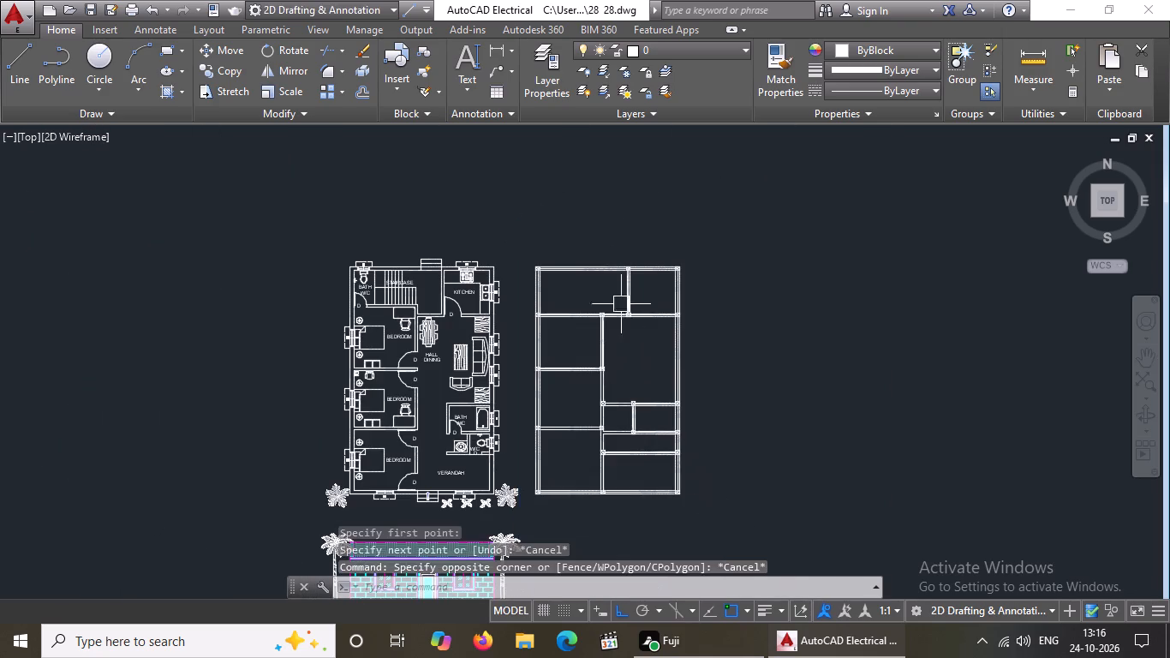
Erase the two centre-line segments running between the columns of the wall plan's top outer wall.
{"action": "scroll", "coordinate": [600, 254], "scroll_direction": "up", "scroll_amount": 4}
{"action": "left_click", "coordinate": [407, 347]}
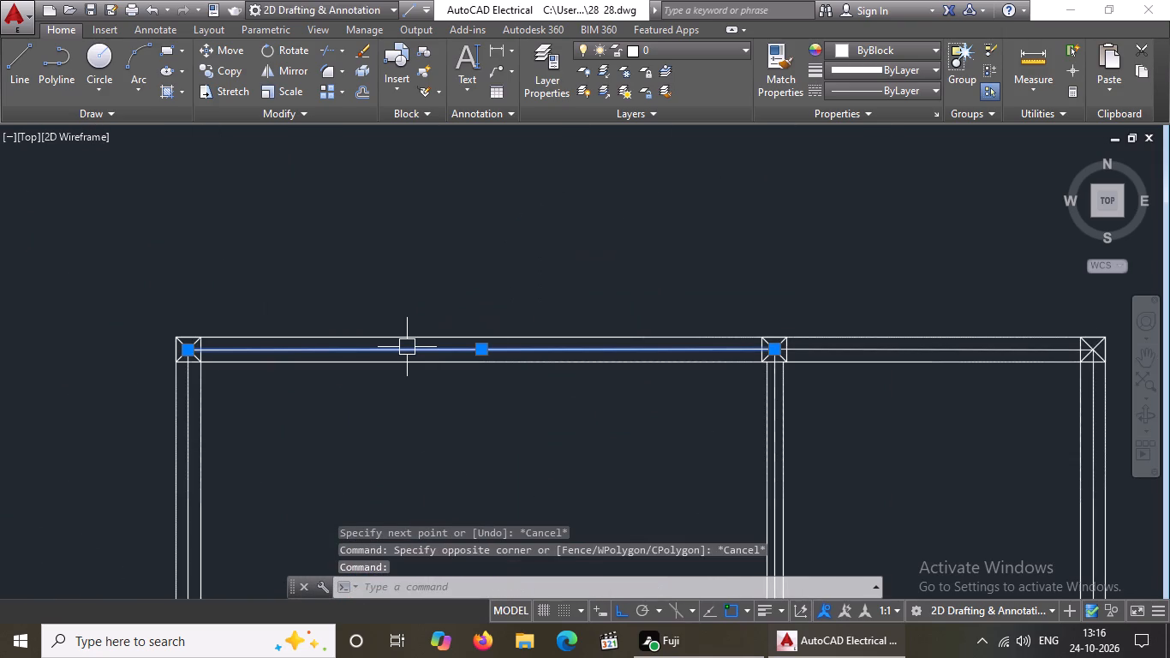
{"action": "key", "text": "Delete"}
{"action": "scroll", "coordinate": [527, 353], "scroll_direction": "down", "scroll_amount": 3}
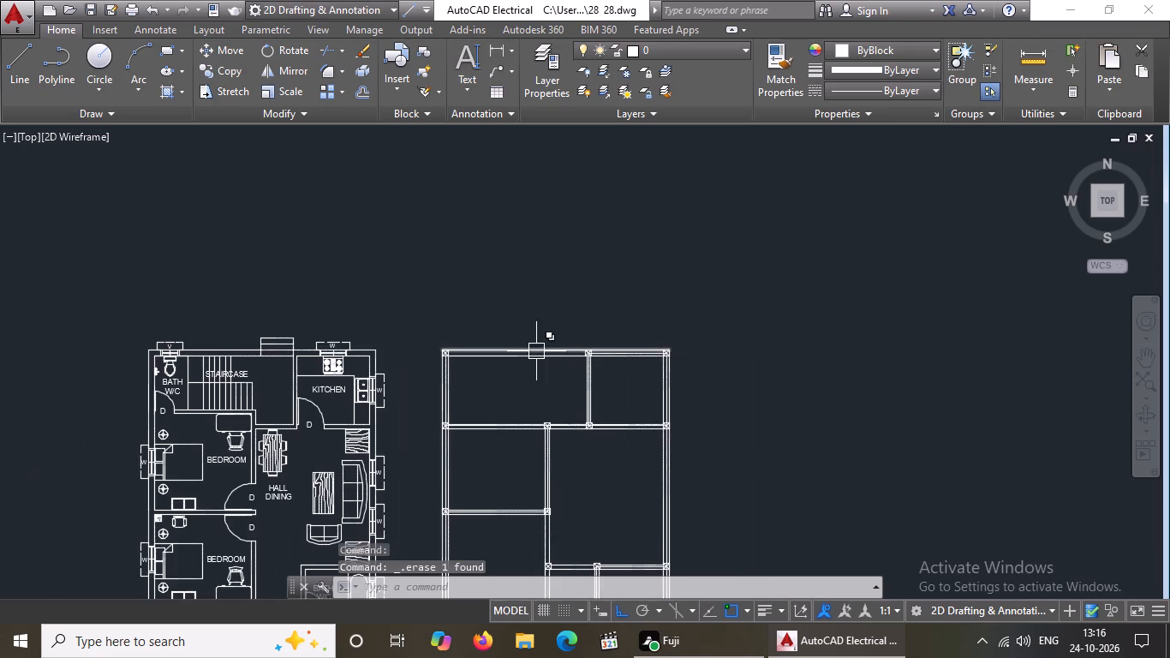
{"action": "scroll", "coordinate": [606, 367], "scroll_direction": "up", "scroll_amount": 4}
{"action": "left_click", "coordinate": [634, 290]}
{"action": "key", "text": "Delete"}
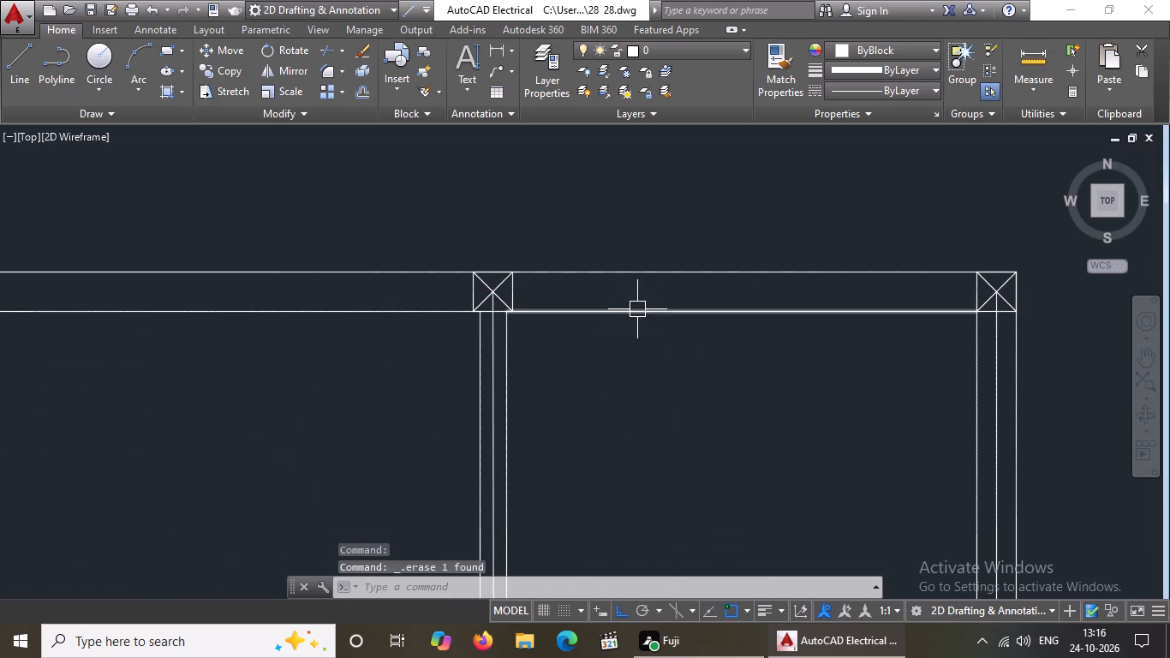
Erase the vertical centre lines inside the upper-right room's outer wall and the partition opposite it.
{"action": "scroll", "coordinate": [639, 320], "scroll_direction": "down", "scroll_amount": 4}
{"action": "scroll", "coordinate": [673, 366], "scroll_direction": "up", "scroll_amount": 4}
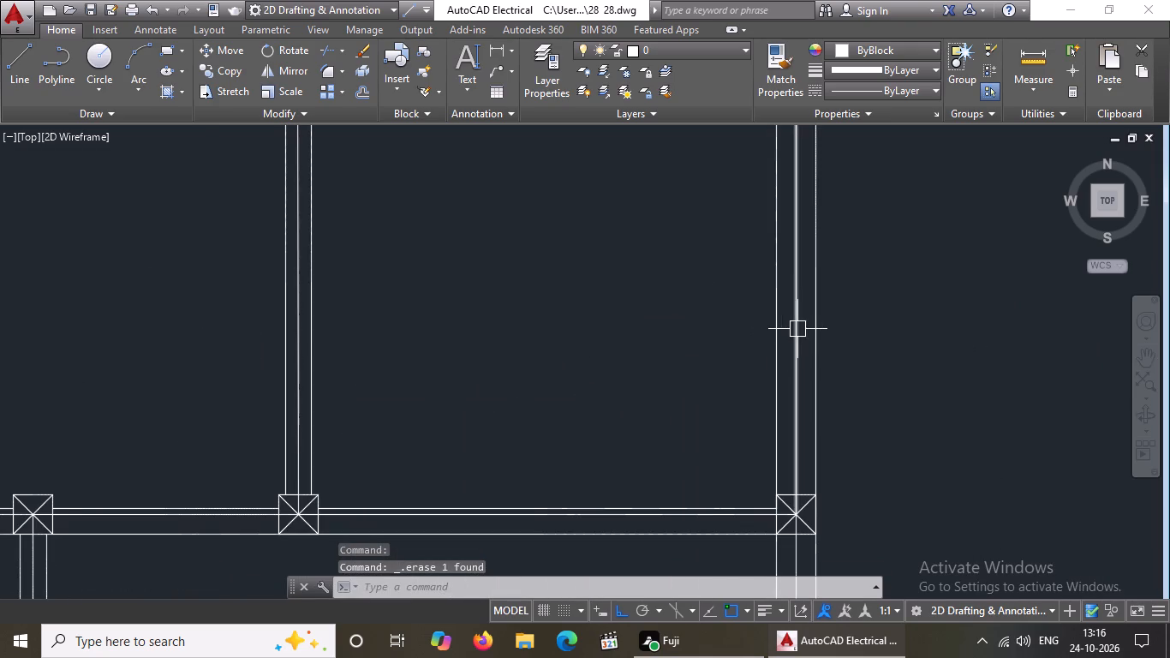
{"action": "left_click", "coordinate": [797, 329]}
{"action": "key", "text": "Delete"}
{"action": "left_click", "coordinate": [296, 327]}
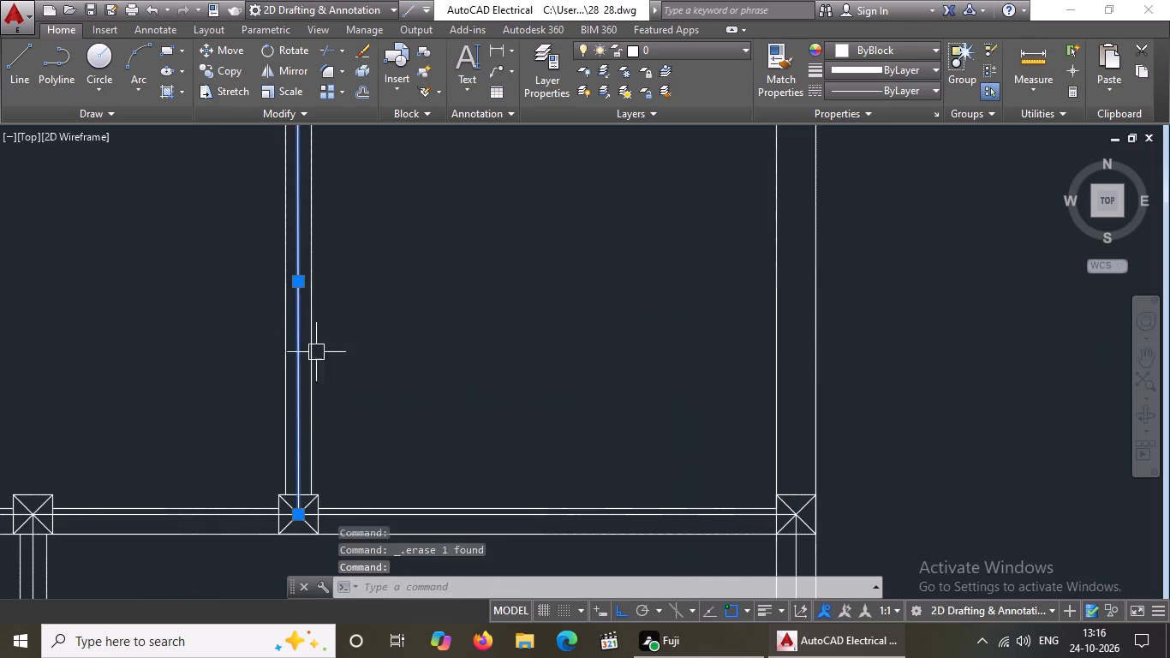
{"action": "key", "text": "Delete"}
Erase the three centre-line segments along the uppermost horizontal partition, from the right outer wall to the left outer wall.
{"action": "left_click", "coordinate": [480, 516]}
{"action": "key", "text": "Delete"}
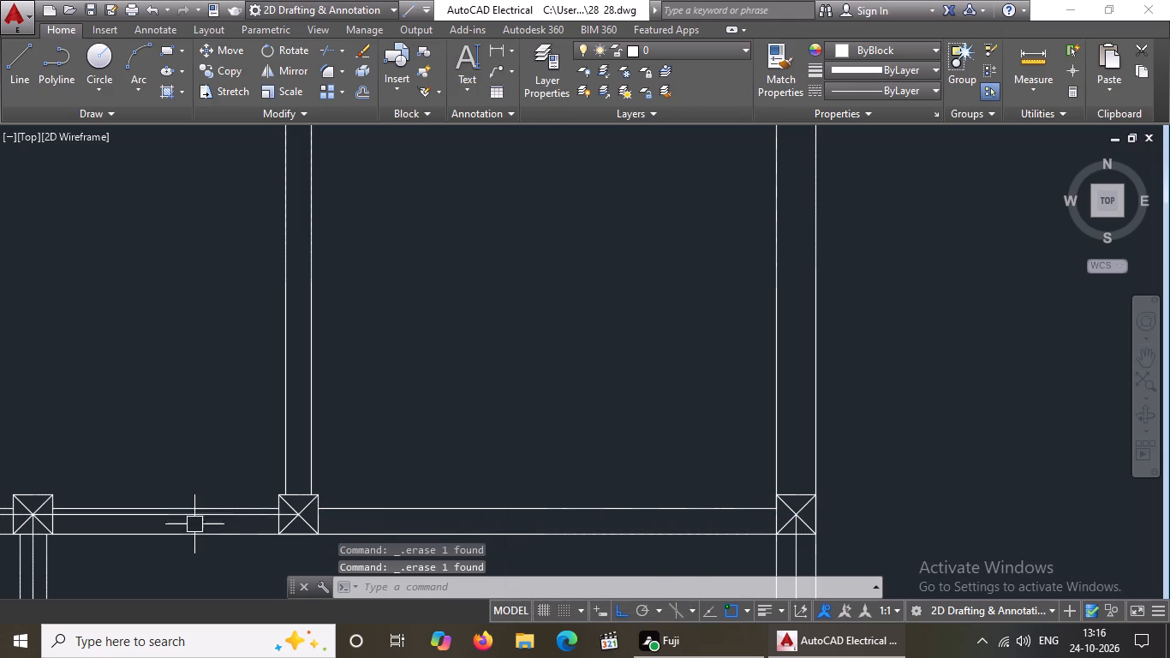
{"action": "left_click", "coordinate": [197, 519]}
{"action": "key", "text": "Delete"}
{"action": "scroll", "coordinate": [436, 409], "scroll_direction": "down", "scroll_amount": 4}
{"action": "scroll", "coordinate": [328, 439], "scroll_direction": "up", "scroll_amount": 4}
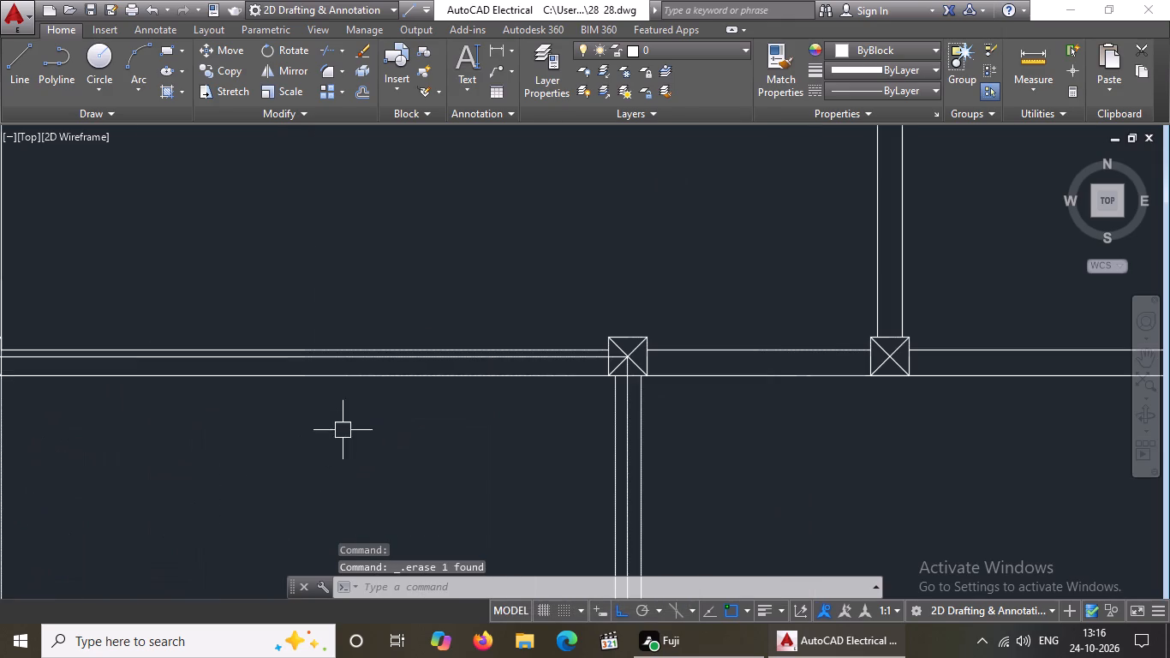
{"action": "left_click", "coordinate": [399, 355]}
{"action": "key", "text": "Delete"}
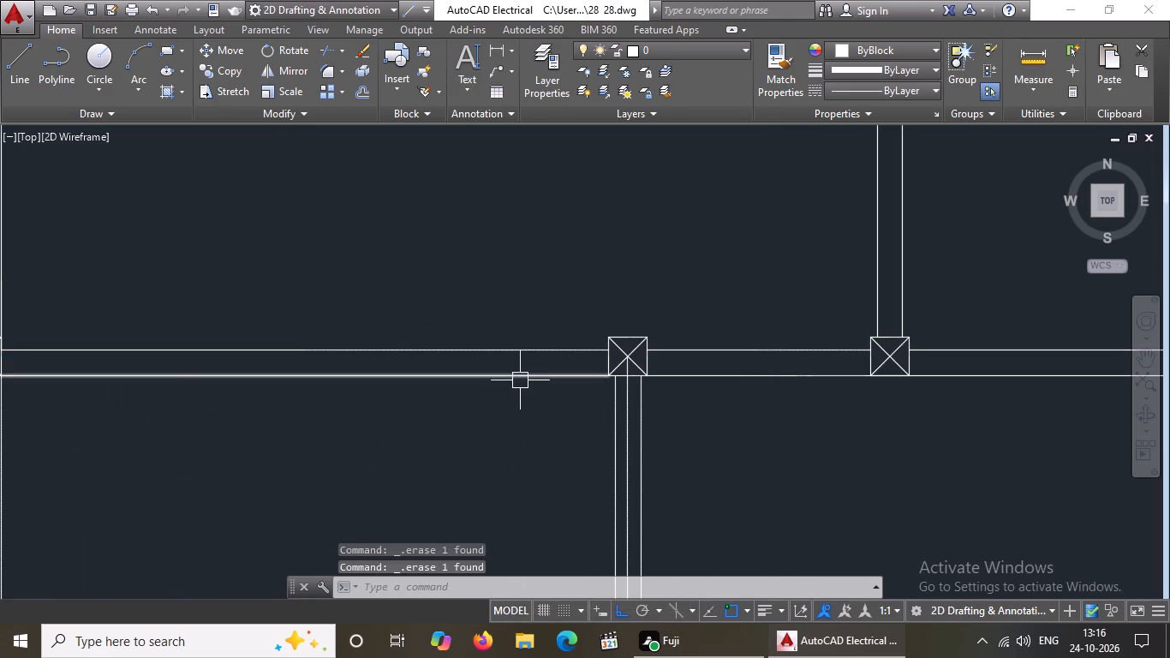
Erase the left outer wall's two centre-line segments between the top wall and the second horizontal partition.
{"action": "scroll", "coordinate": [533, 382], "scroll_direction": "down", "scroll_amount": 6}
{"action": "scroll", "coordinate": [522, 372], "scroll_direction": "up", "scroll_amount": 3}
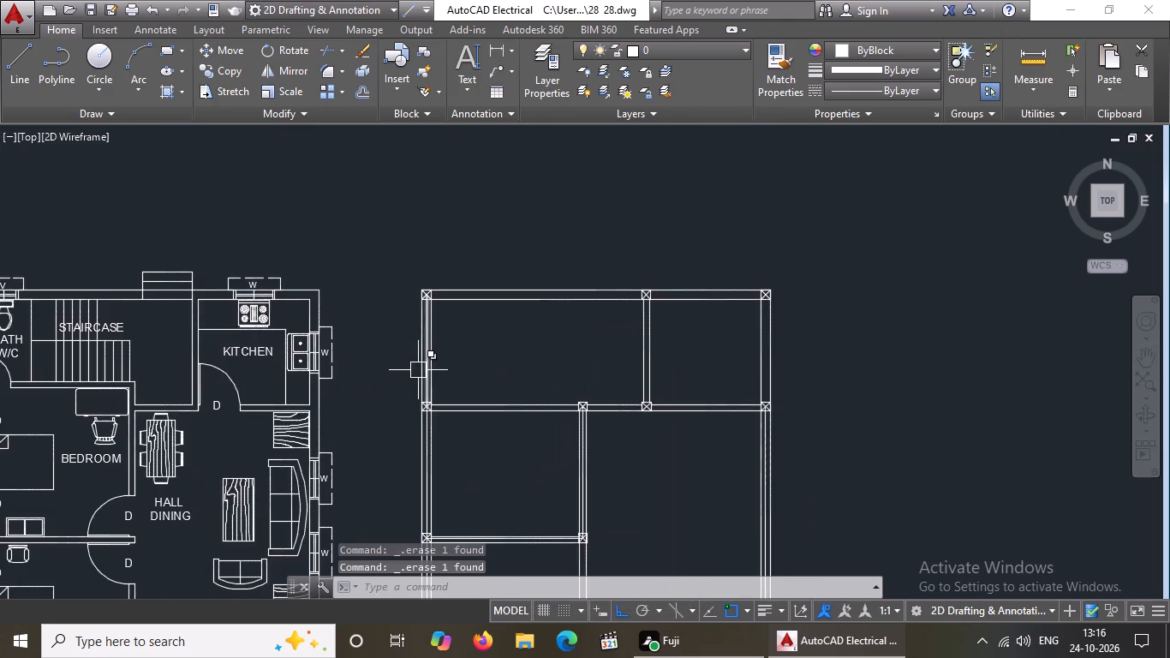
{"action": "scroll", "coordinate": [418, 370], "scroll_direction": "up", "scroll_amount": 3}
{"action": "left_click", "coordinate": [449, 361]}
{"action": "key", "text": "Delete"}
{"action": "scroll", "coordinate": [489, 383], "scroll_direction": "down", "scroll_amount": 3}
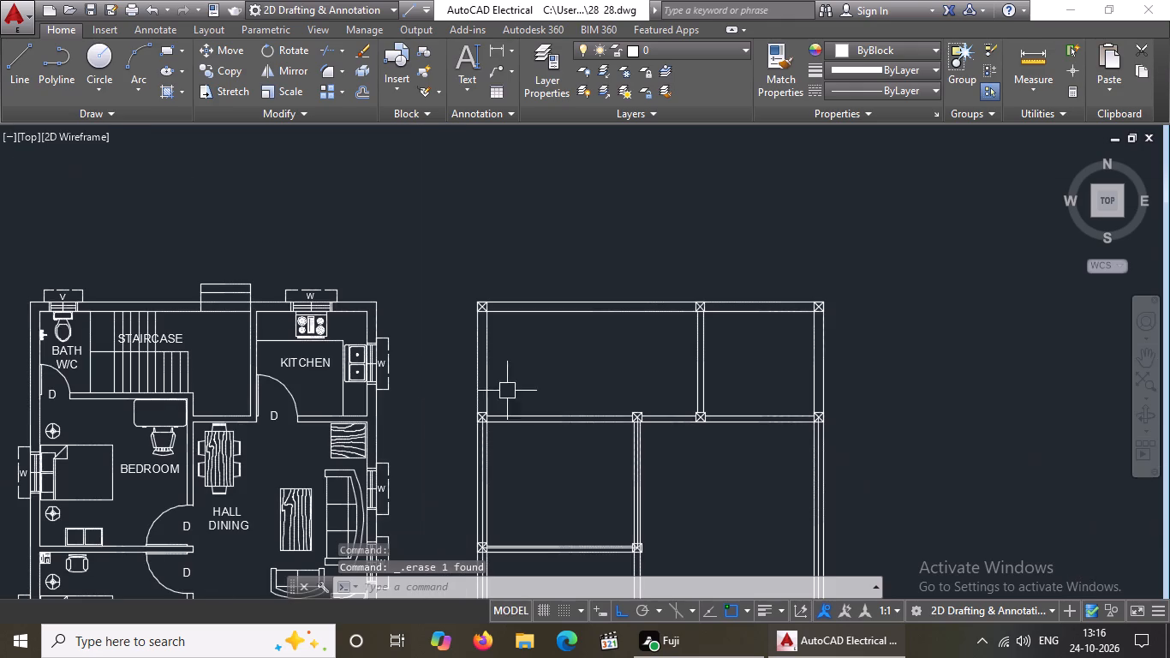
{"action": "scroll", "coordinate": [540, 480], "scroll_direction": "up", "scroll_amount": 4}
{"action": "scroll", "coordinate": [240, 380], "scroll_direction": "down", "scroll_amount": 5}
{"action": "scroll", "coordinate": [225, 422], "scroll_direction": "up", "scroll_amount": 3}
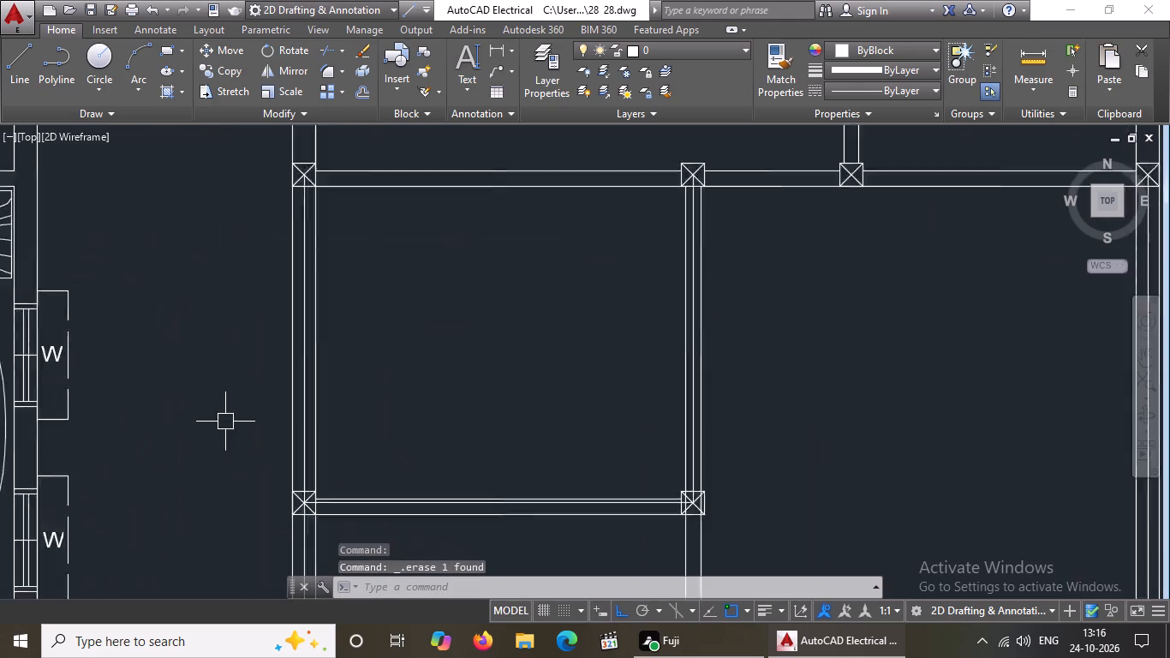
{"action": "scroll", "coordinate": [225, 422], "scroll_direction": "up", "scroll_amount": 2}
{"action": "left_click", "coordinate": [425, 355]}
{"action": "key", "text": "Delete"}
Erase the centre lines of the upper vertical partition and the long right outer wall span below the uppermost partition.
{"action": "scroll", "coordinate": [463, 352], "scroll_direction": "down", "scroll_amount": 4}
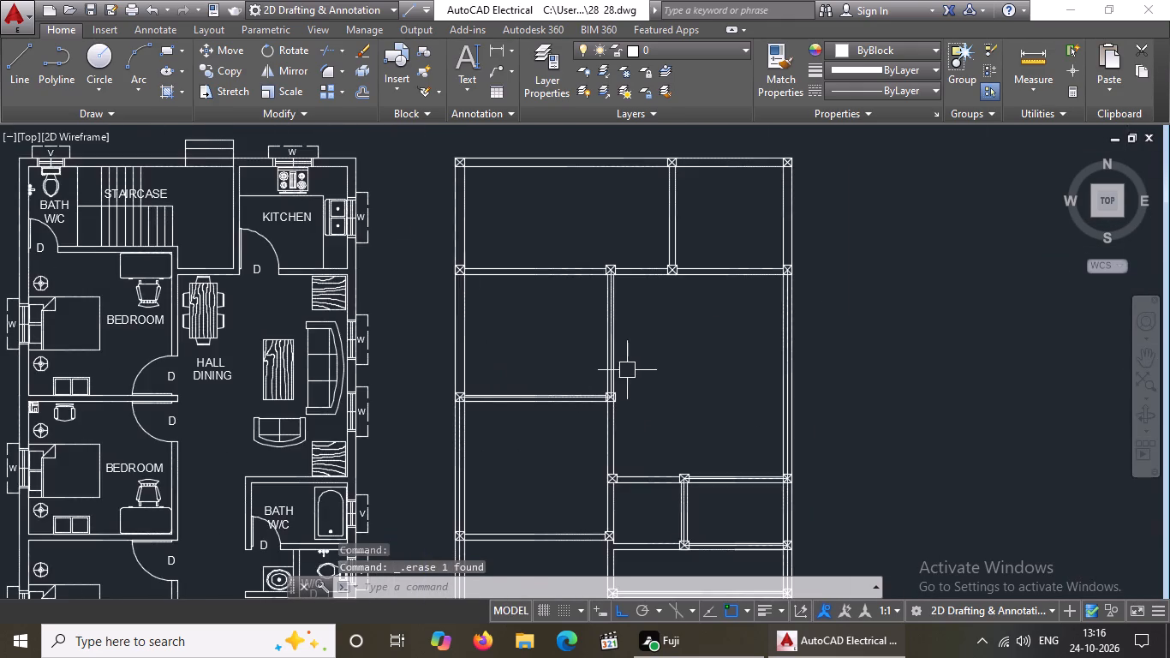
{"action": "scroll", "coordinate": [627, 368], "scroll_direction": "up", "scroll_amount": 5}
{"action": "left_click", "coordinate": [513, 380]}
{"action": "key", "text": "Delete"}
{"action": "scroll", "coordinate": [534, 374], "scroll_direction": "down", "scroll_amount": 6}
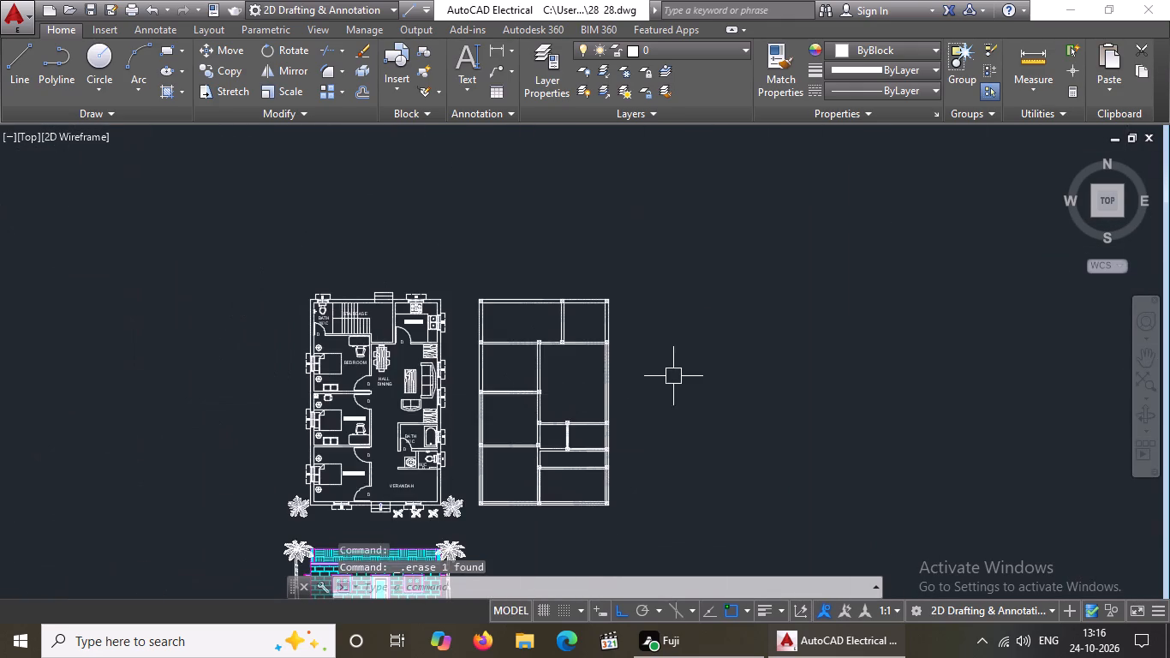
{"action": "scroll", "coordinate": [599, 386], "scroll_direction": "up", "scroll_amount": 5}
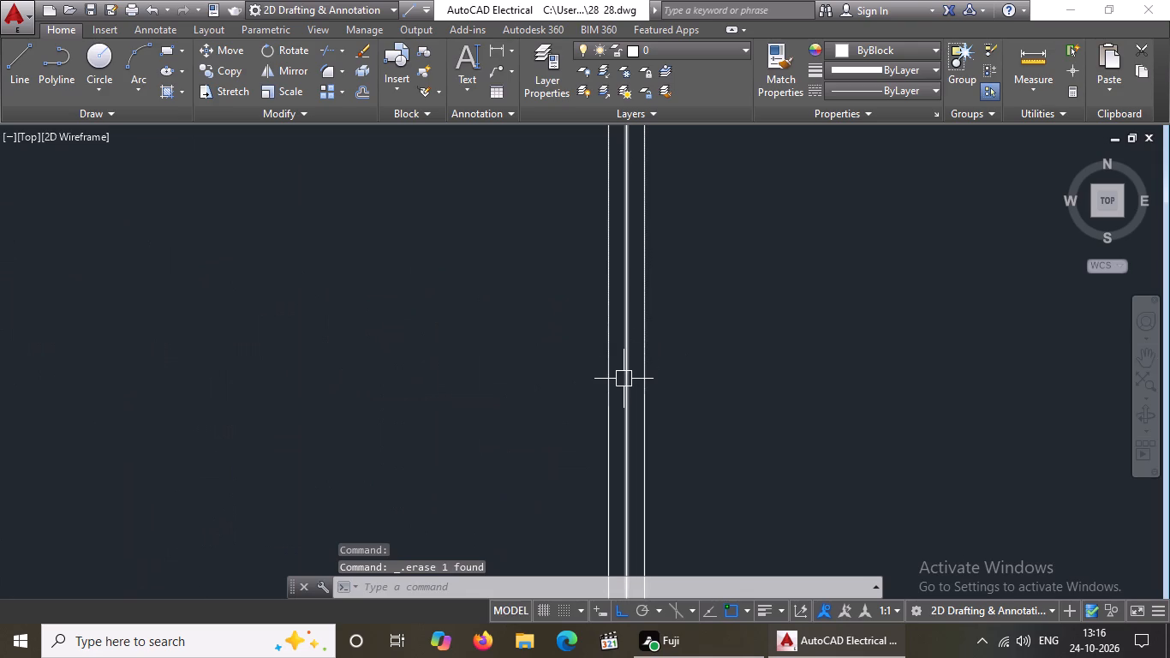
{"action": "left_click", "coordinate": [624, 379]}
{"action": "key", "text": "Delete"}
Erase the second horizontal partition's centre line between the left outer wall and the interior column.
{"action": "scroll", "coordinate": [630, 372], "scroll_direction": "down", "scroll_amount": 4}
{"action": "scroll", "coordinate": [402, 435], "scroll_direction": "up", "scroll_amount": 3}
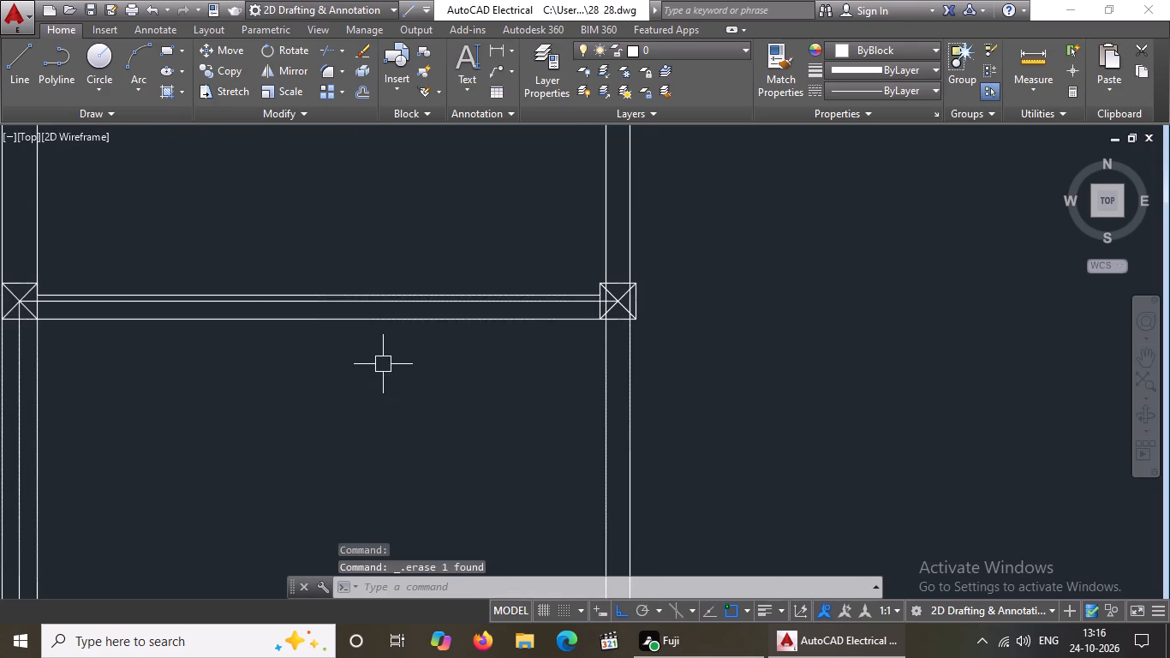
{"action": "left_click", "coordinate": [398, 299]}
{"action": "key", "text": "Delete"}
Erase the left outer wall's two remaining centre-line segments, from the second horizontal partition down to the bottom wall.
{"action": "scroll", "coordinate": [440, 319], "scroll_direction": "down", "scroll_amount": 3}
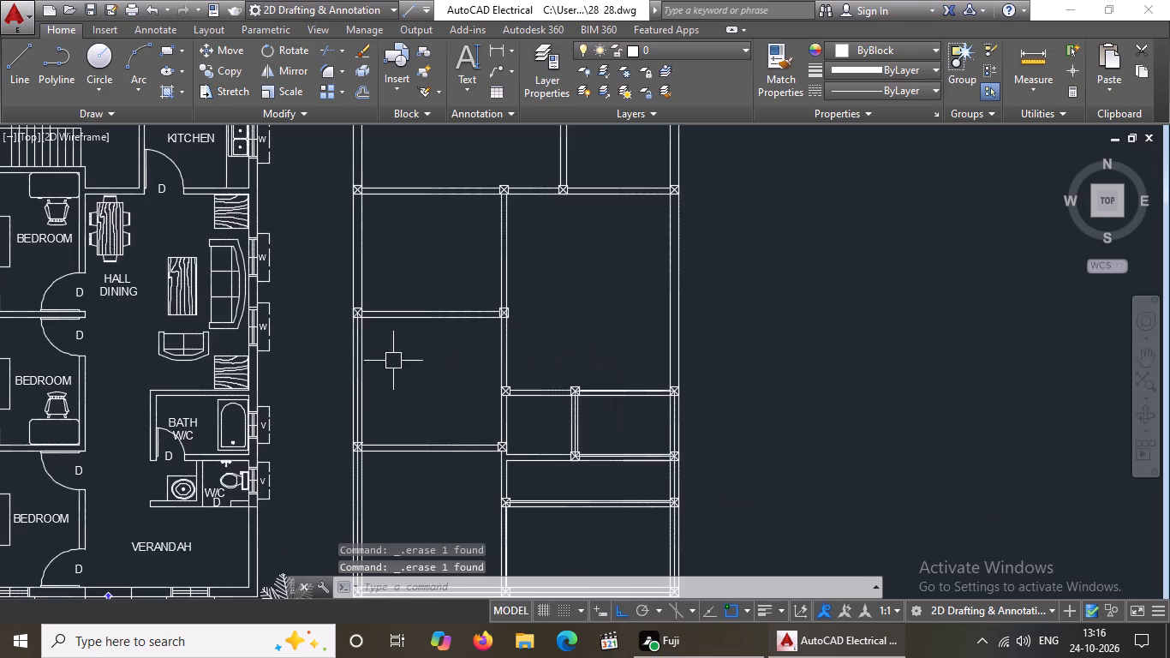
{"action": "scroll", "coordinate": [343, 386], "scroll_direction": "up", "scroll_amount": 3}
{"action": "left_click", "coordinate": [389, 349]}
{"action": "key", "text": "Delete"}
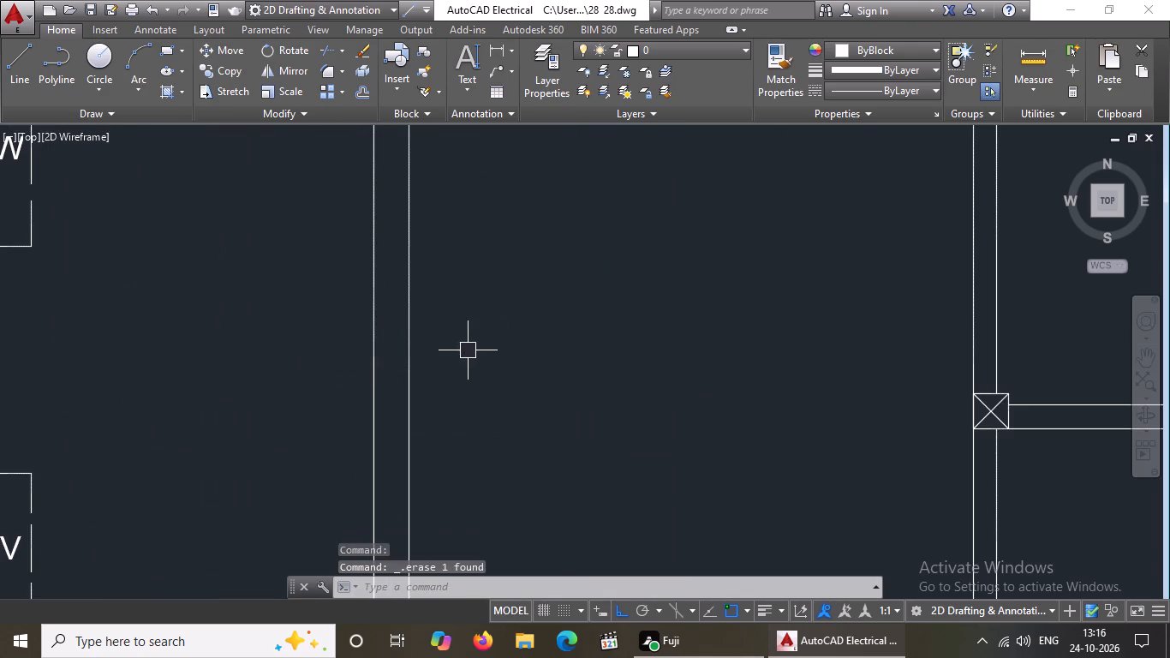
{"action": "scroll", "coordinate": [475, 347], "scroll_direction": "down", "scroll_amount": 4}
{"action": "scroll", "coordinate": [466, 411], "scroll_direction": "up", "scroll_amount": 5}
{"action": "left_click", "coordinate": [451, 429]}
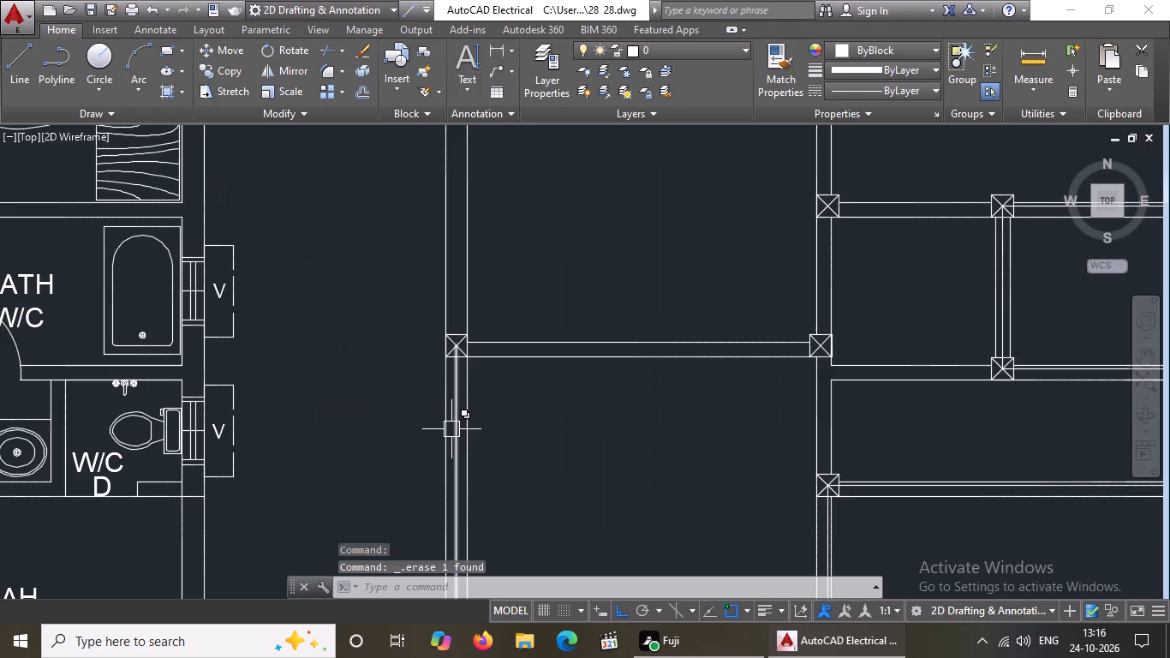
{"action": "key", "text": "Delete"}
Erase the centre lines in the left bay of the bottom outer wall.
{"action": "scroll", "coordinate": [537, 395], "scroll_direction": "down", "scroll_amount": 4}
{"action": "scroll", "coordinate": [562, 447], "scroll_direction": "up", "scroll_amount": 5}
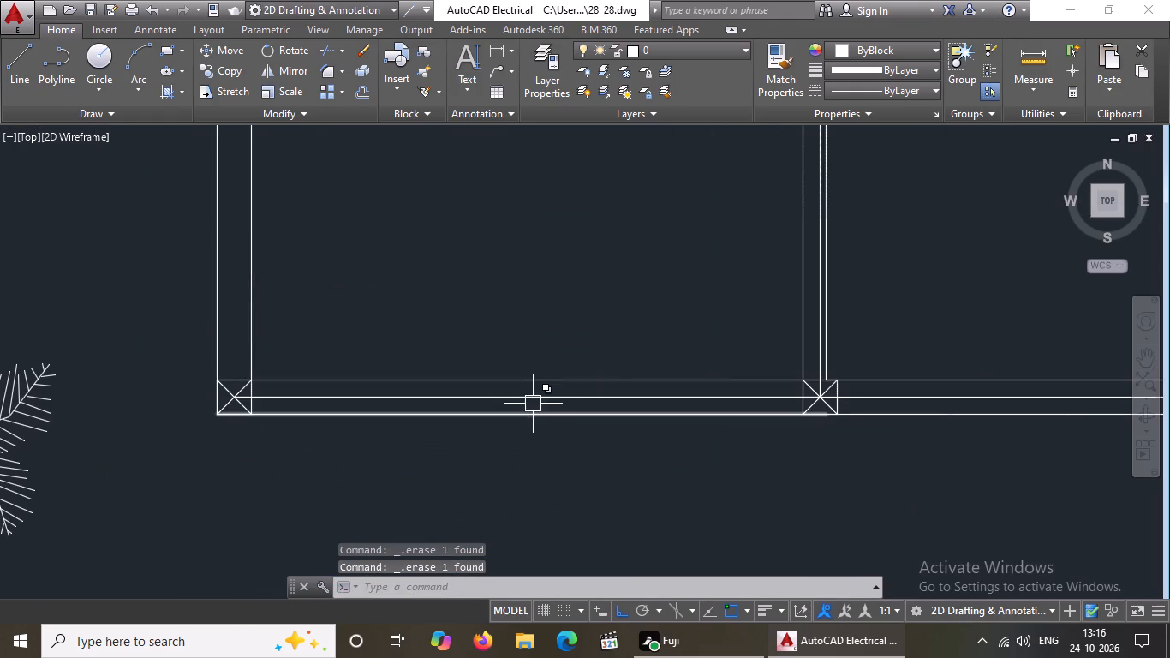
{"action": "left_click", "coordinate": [532, 398]}
{"action": "key", "text": "Delete"}
{"action": "scroll", "coordinate": [562, 400], "scroll_direction": "down", "scroll_amount": 6}
{"action": "scroll", "coordinate": [575, 394], "scroll_direction": "up", "scroll_amount": 3}
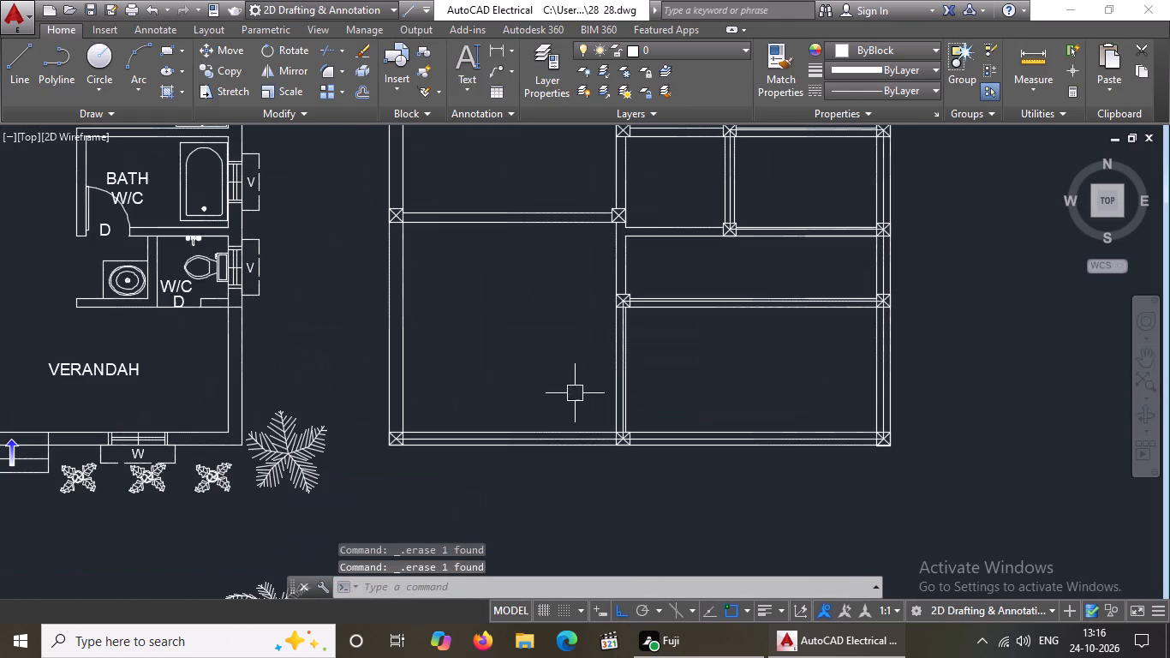
{"action": "scroll", "coordinate": [526, 443], "scroll_direction": "up", "scroll_amount": 3}
{"action": "left_click", "coordinate": [521, 435]}
{"action": "key", "text": "Delete"}
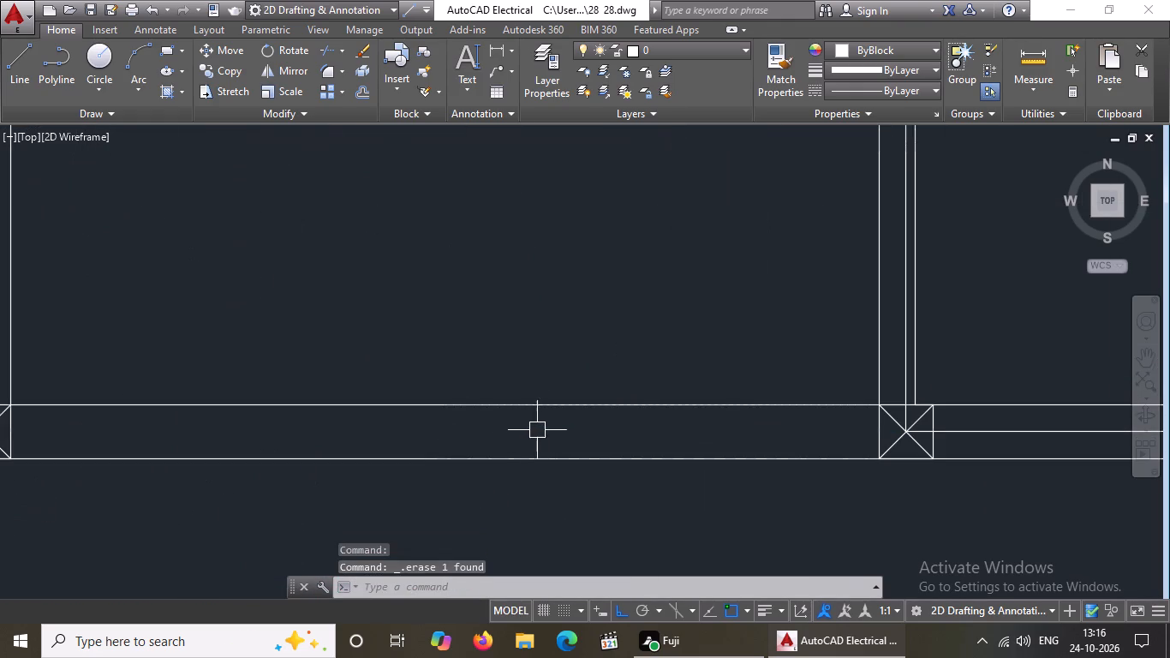
Erase the centre lines of the lowest vertical partition span and the right bay of the bottom outer wall.
{"action": "scroll", "coordinate": [539, 429], "scroll_direction": "down", "scroll_amount": 4}
{"action": "scroll", "coordinate": [595, 360], "scroll_direction": "up", "scroll_amount": 5}
{"action": "left_click", "coordinate": [632, 416]}
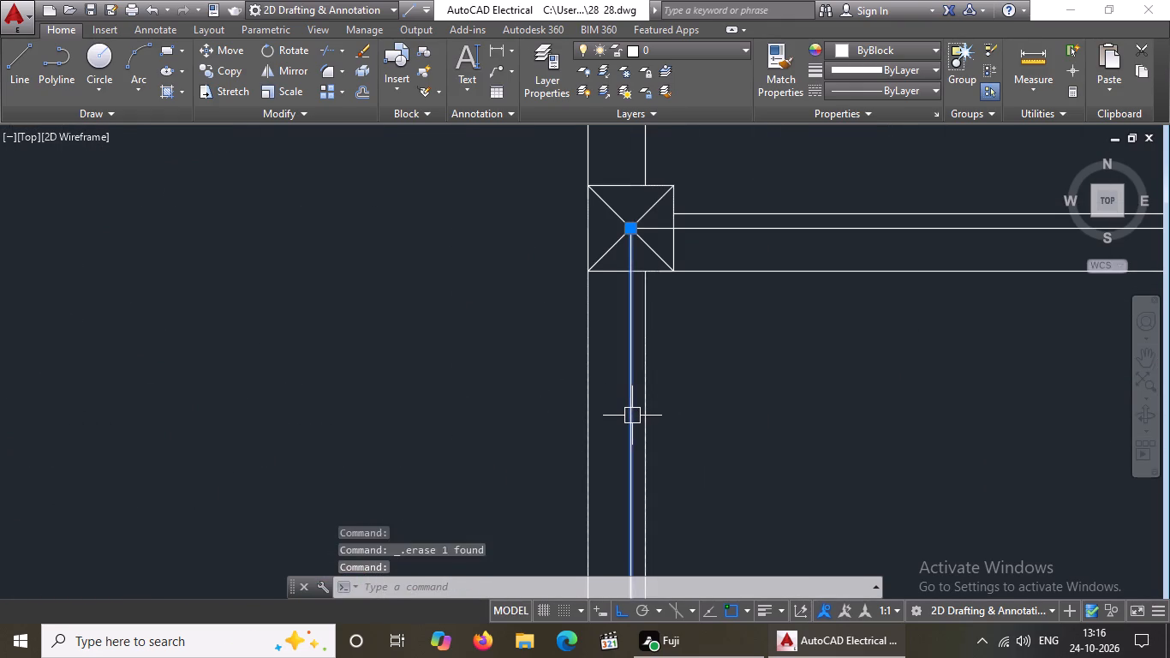
{"action": "key", "text": "Delete"}
{"action": "scroll", "coordinate": [641, 411], "scroll_direction": "down", "scroll_amount": 6}
{"action": "scroll", "coordinate": [675, 467], "scroll_direction": "up", "scroll_amount": 4}
{"action": "scroll", "coordinate": [615, 509], "scroll_direction": "down", "scroll_amount": 2}
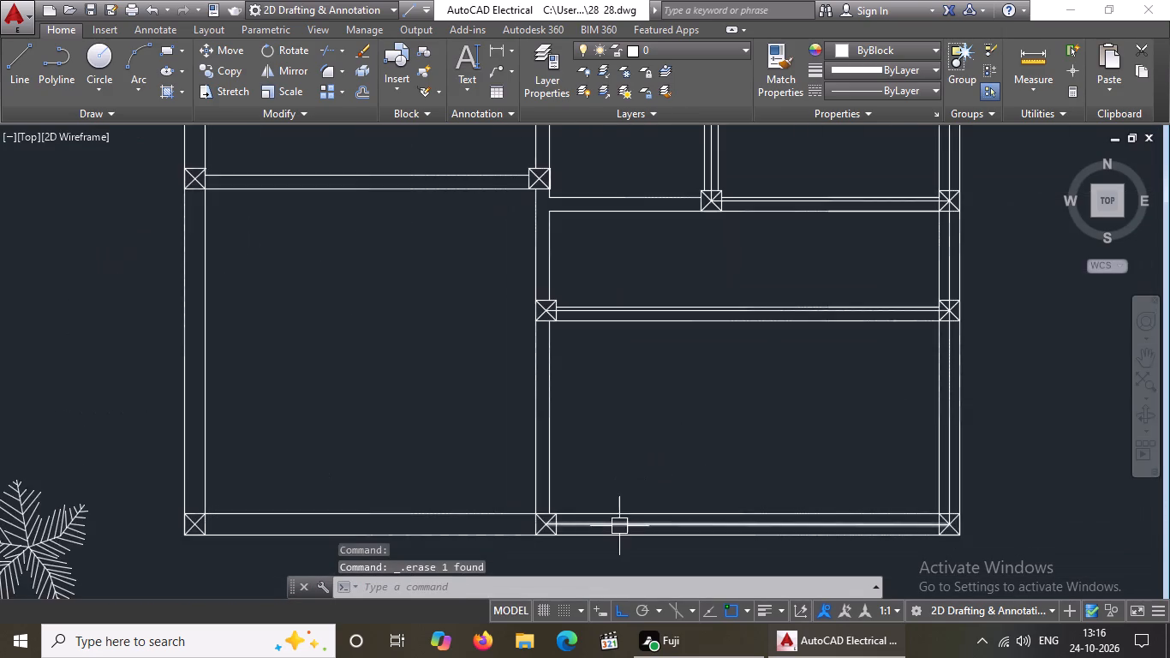
{"action": "scroll", "coordinate": [619, 526], "scroll_direction": "up", "scroll_amount": 1}
{"action": "left_click", "coordinate": [619, 526]}
{"action": "key", "text": "Delete"}
Erase the centre line of the lowest horizontal partition on the plan's right side.
{"action": "scroll", "coordinate": [628, 504], "scroll_direction": "down", "scroll_amount": 4}
{"action": "scroll", "coordinate": [663, 429], "scroll_direction": "up", "scroll_amount": 3}
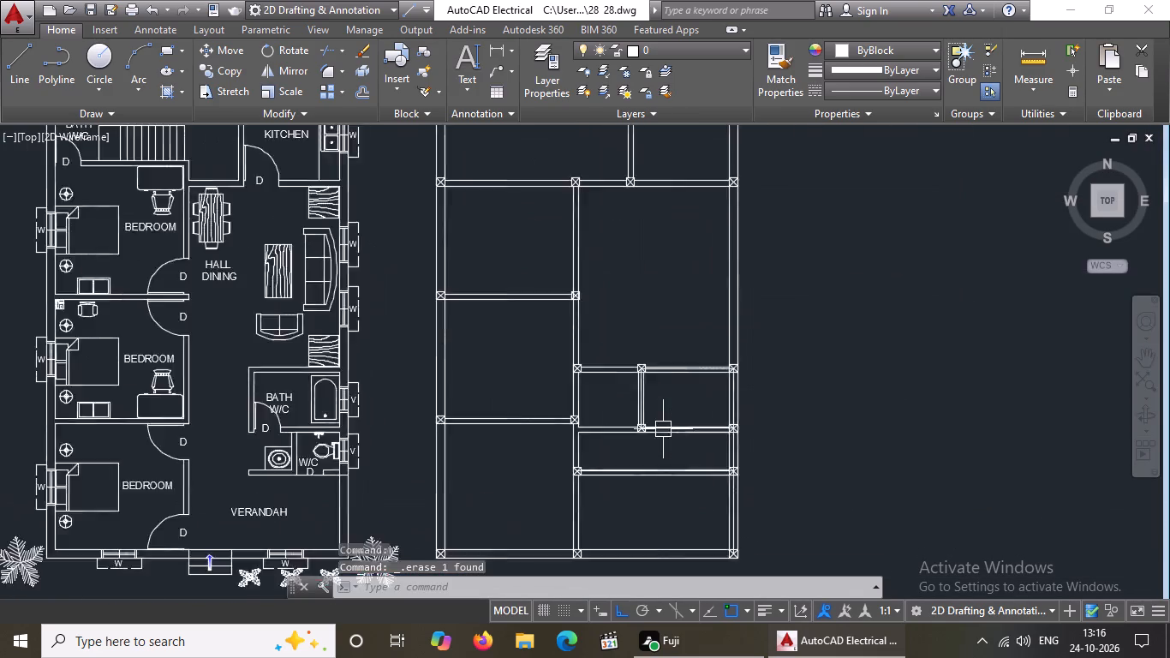
{"action": "scroll", "coordinate": [619, 510], "scroll_direction": "up", "scroll_amount": 3}
{"action": "left_click", "coordinate": [608, 463]}
{"action": "key", "text": "Delete"}
Erase the centre lines of the small right-hand room's lower, upper and short vertical partitions.
{"action": "scroll", "coordinate": [622, 453], "scroll_direction": "down", "scroll_amount": 4}
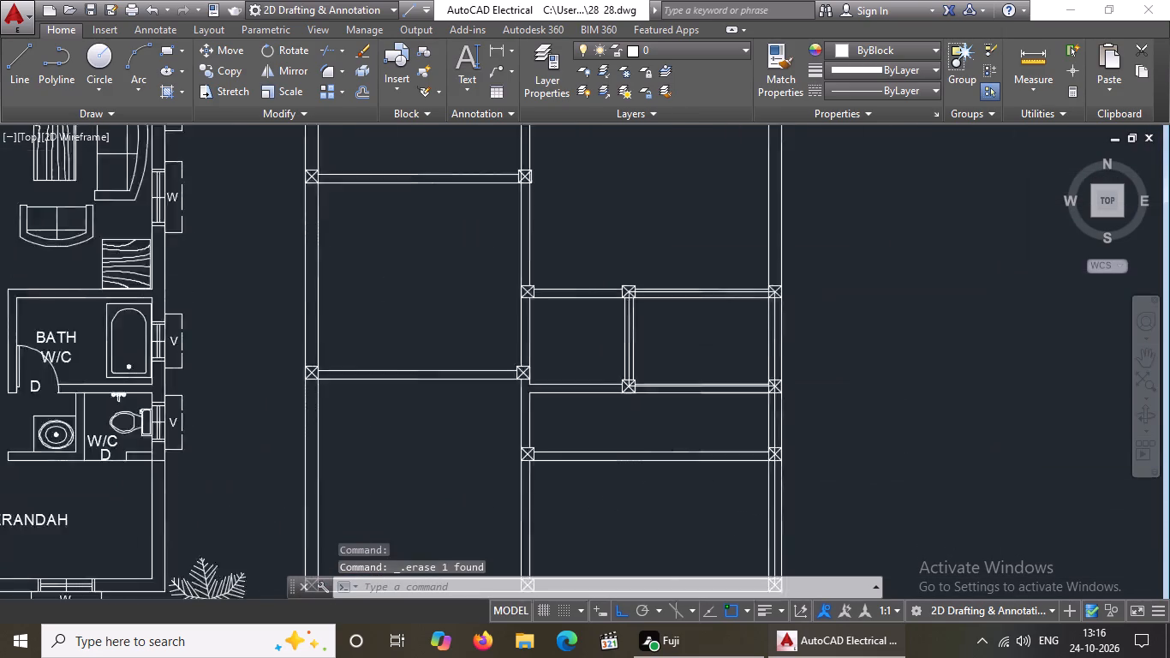
{"action": "scroll", "coordinate": [651, 397], "scroll_direction": "up", "scroll_amount": 3}
{"action": "scroll", "coordinate": [646, 476], "scroll_direction": "up", "scroll_amount": 3}
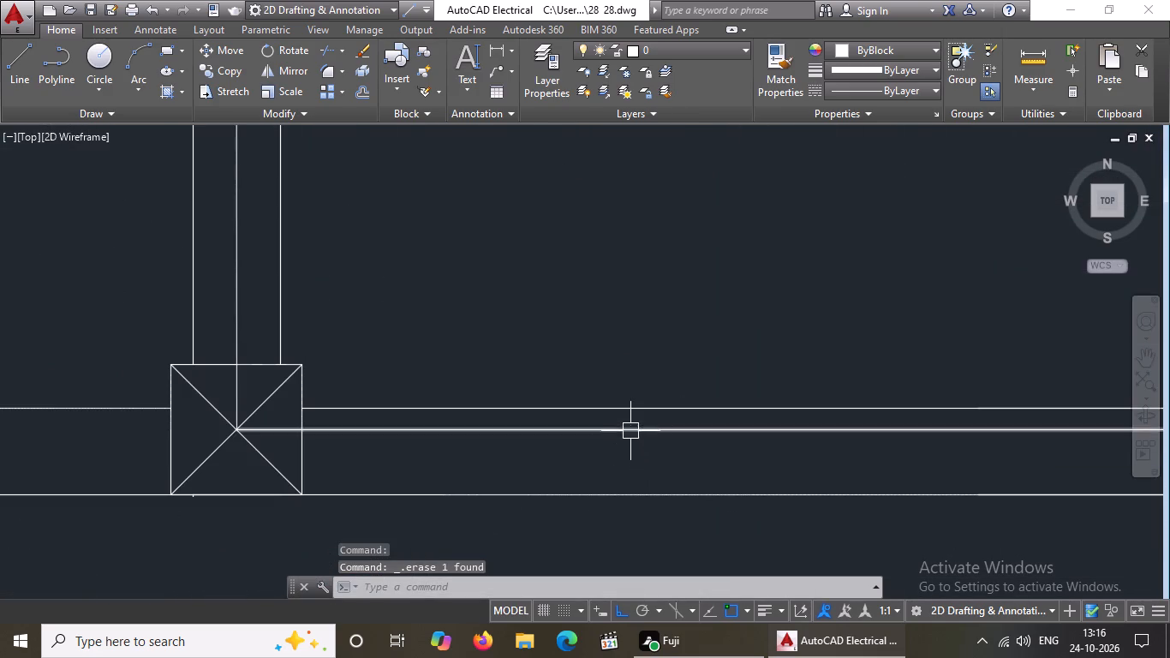
{"action": "left_click", "coordinate": [630, 431]}
{"action": "scroll", "coordinate": [630, 433], "scroll_direction": "down", "scroll_amount": 6}
{"action": "key", "text": "Delete"}
{"action": "scroll", "coordinate": [637, 346], "scroll_direction": "up", "scroll_amount": 4}
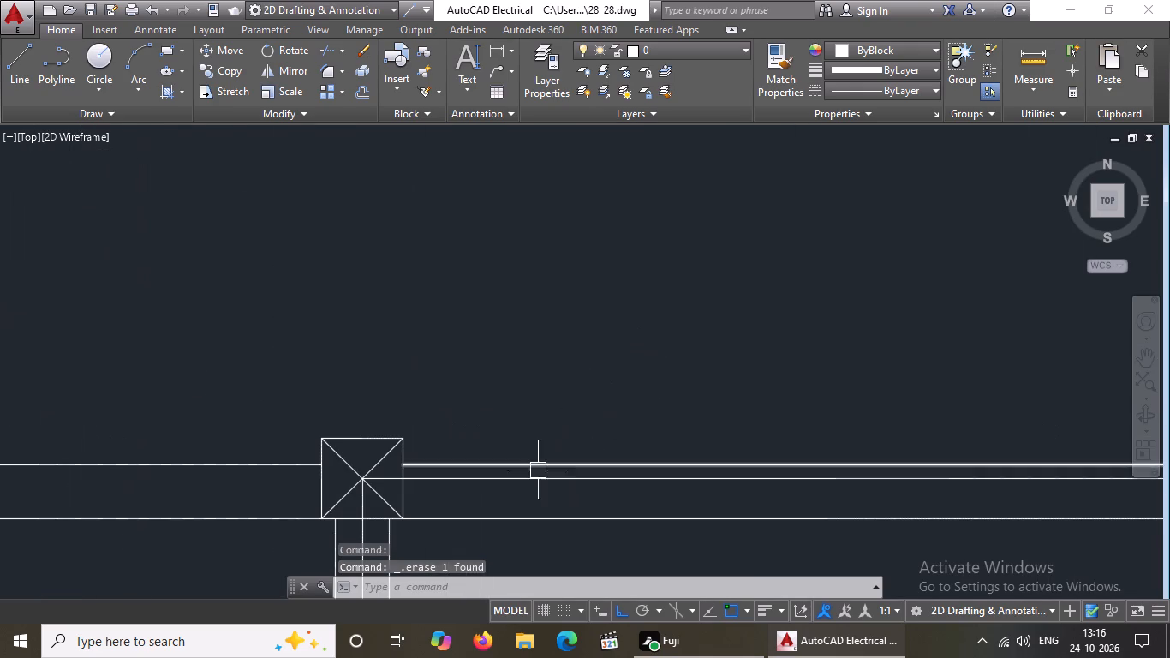
{"action": "left_click", "coordinate": [540, 476]}
{"action": "scroll", "coordinate": [540, 476], "scroll_direction": "down", "scroll_amount": 5}
{"action": "key", "text": "Delete"}
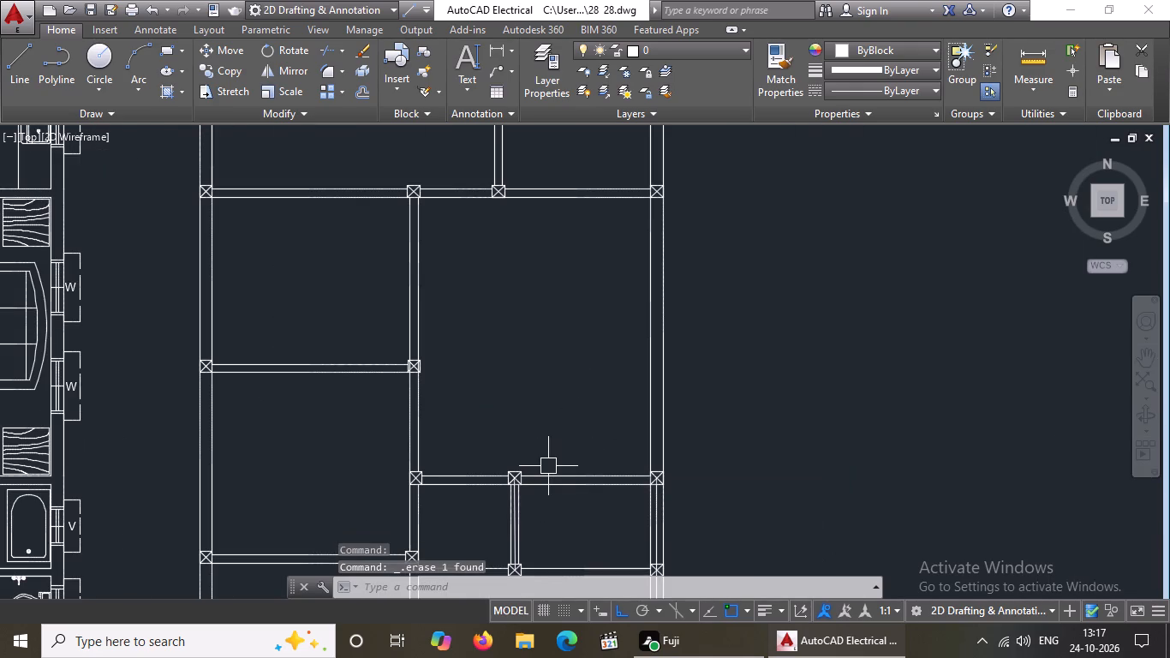
{"action": "scroll", "coordinate": [510, 530], "scroll_direction": "up", "scroll_amount": 2}
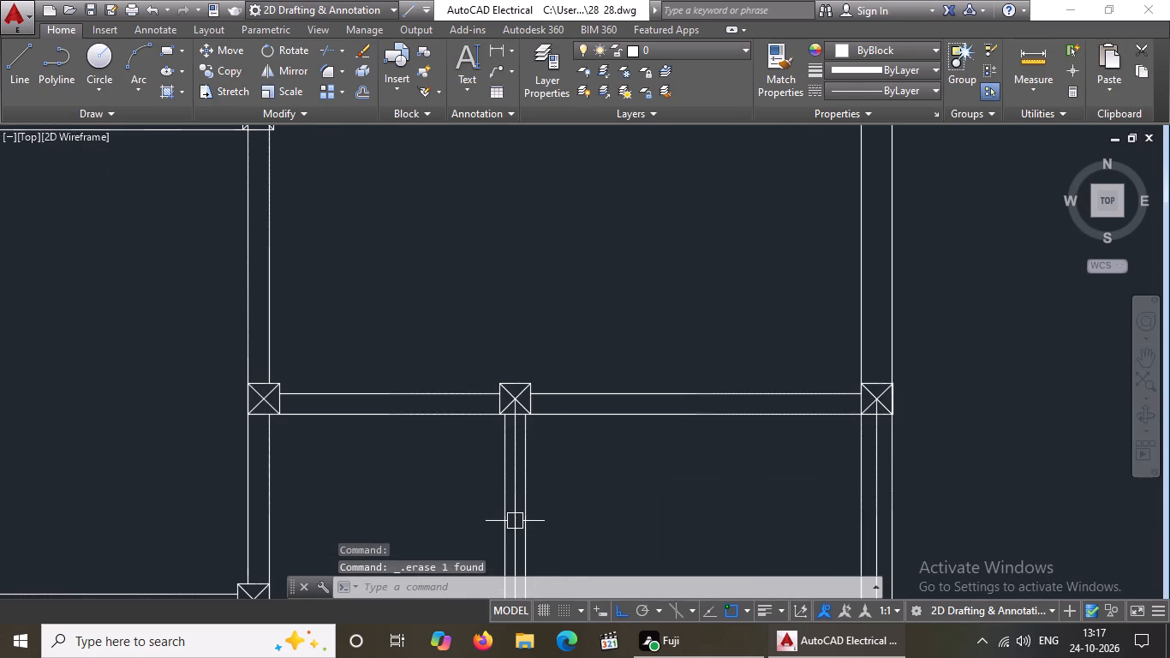
{"action": "left_click", "coordinate": [516, 520]}
{"action": "key", "text": "Delete"}
Erase the right outer wall's two centre-line segments from the small room's upper partition down to the lowest horizontal partition.
{"action": "scroll", "coordinate": [607, 426], "scroll_direction": "down", "scroll_amount": 2}
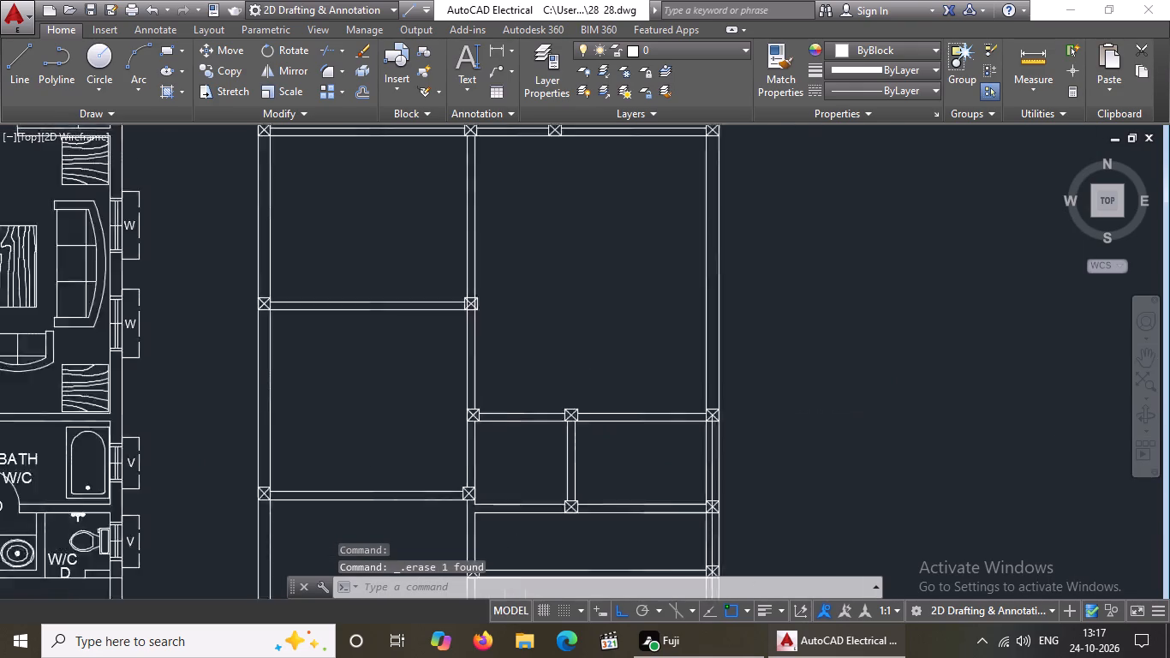
{"action": "scroll", "coordinate": [607, 426], "scroll_direction": "down", "scroll_amount": 1}
{"action": "scroll", "coordinate": [682, 474], "scroll_direction": "up", "scroll_amount": 3}
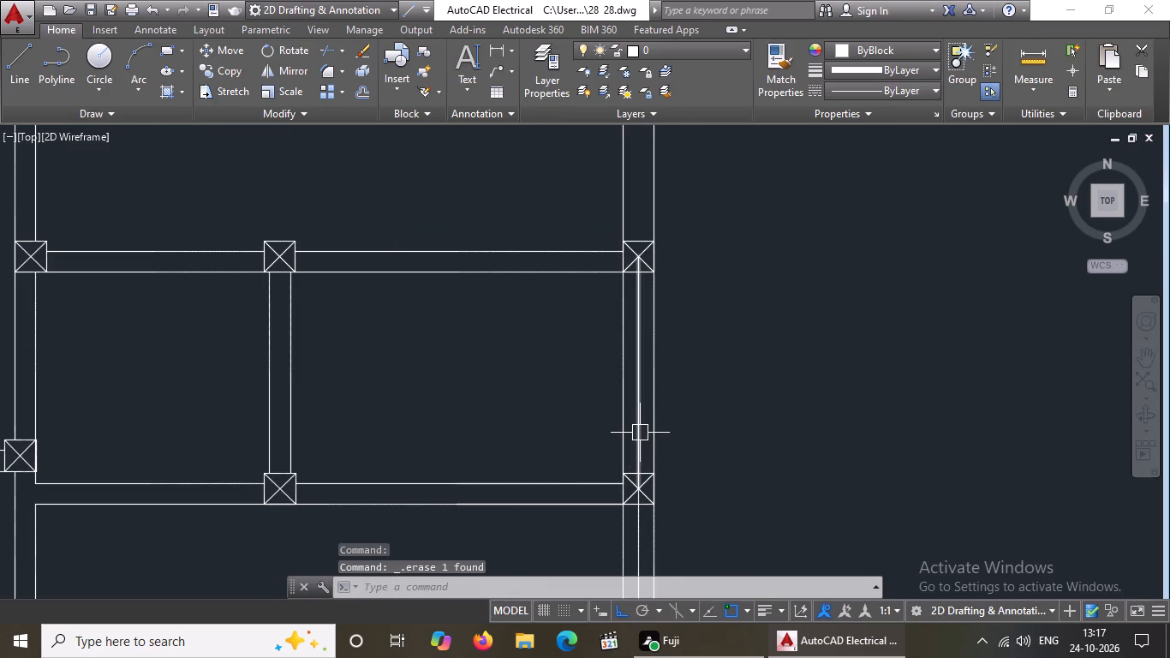
{"action": "left_click", "coordinate": [640, 433]}
{"action": "key", "text": "Delete"}
{"action": "scroll", "coordinate": [641, 432], "scroll_direction": "down", "scroll_amount": 4}
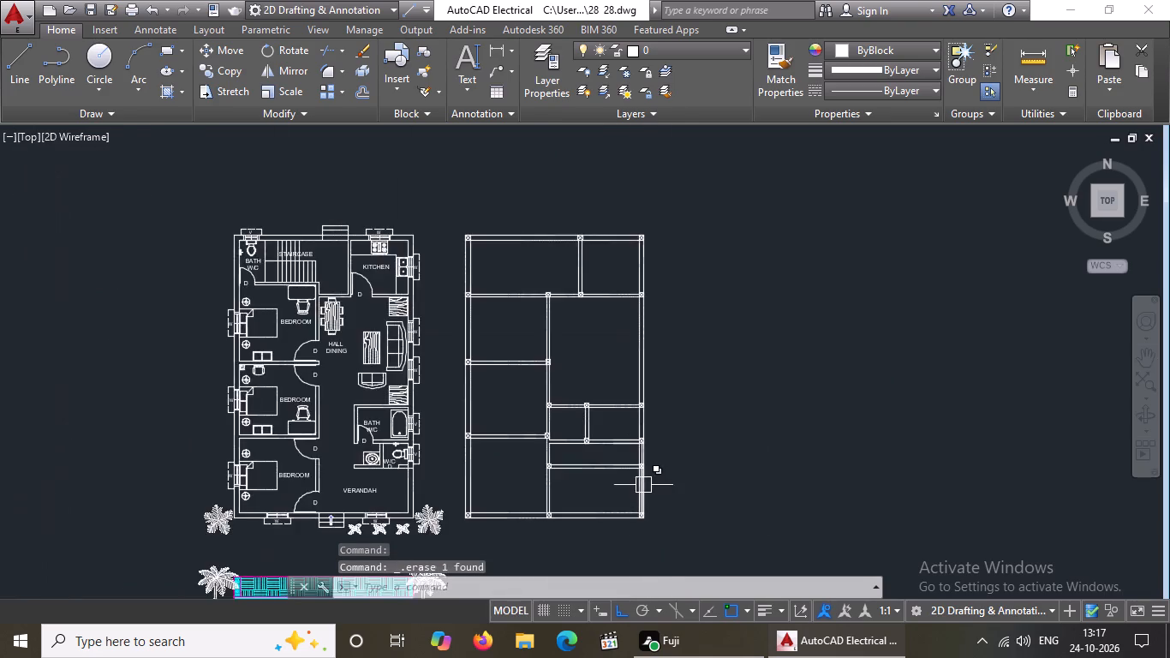
{"action": "scroll", "coordinate": [643, 489], "scroll_direction": "up", "scroll_amount": 4}
{"action": "left_click", "coordinate": [615, 264]}
{"action": "key", "text": "Delete"}
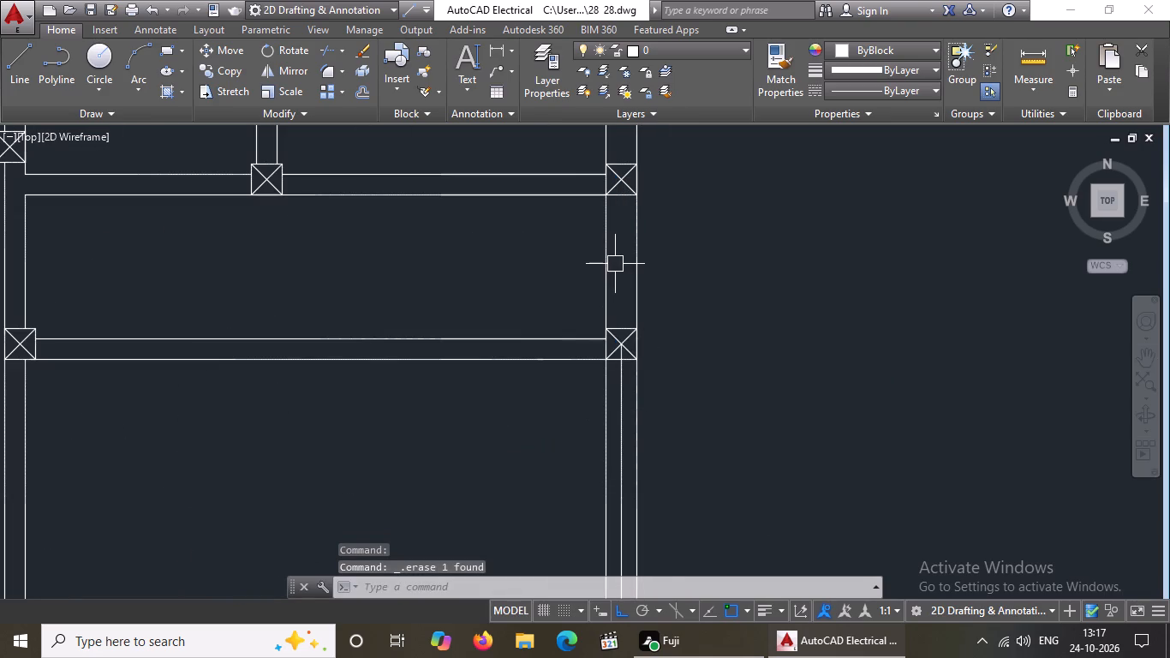
Erase the right outer wall's remaining centre-line segment below the lowest horizontal partition.
{"action": "left_click", "coordinate": [619, 428]}
{"action": "key", "text": "Delete"}
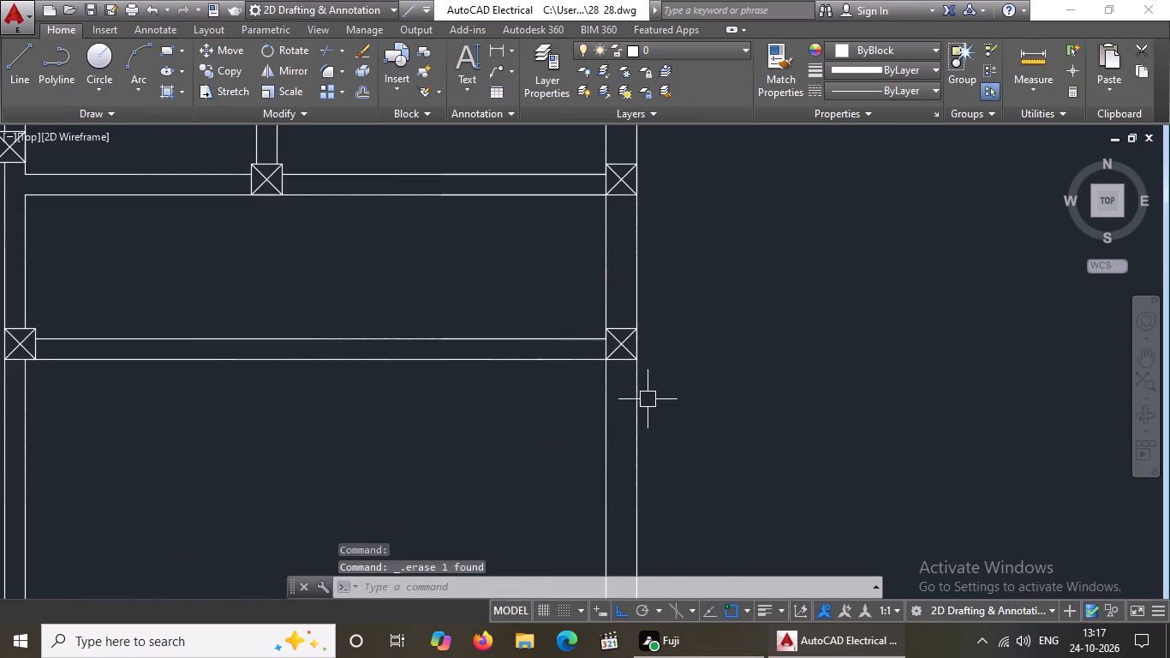
Draw the top outer wall's centre line in two segments from the left corner column through the middle column to the right corner column.
{"action": "scroll", "coordinate": [648, 399], "scroll_direction": "down", "scroll_amount": 4}
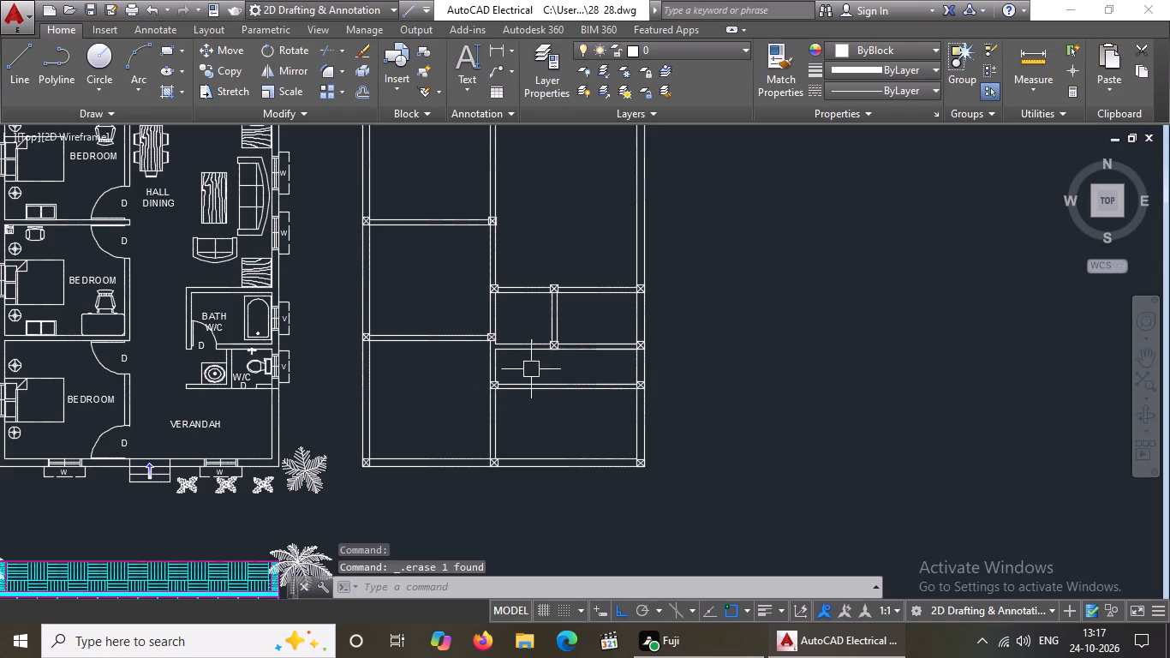
{"action": "scroll", "coordinate": [530, 375], "scroll_direction": "down", "scroll_amount": 1}
{"action": "scroll", "coordinate": [530, 206], "scroll_direction": "up", "scroll_amount": 2}
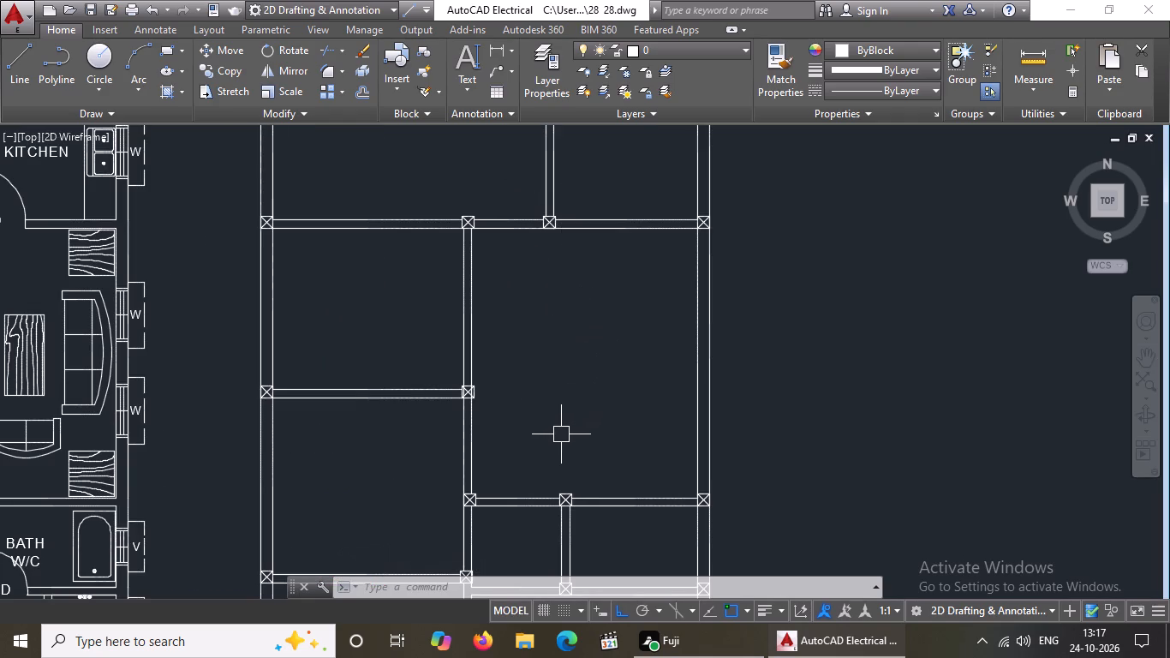
{"action": "scroll", "coordinate": [560, 432], "scroll_direction": "down", "scroll_amount": 4}
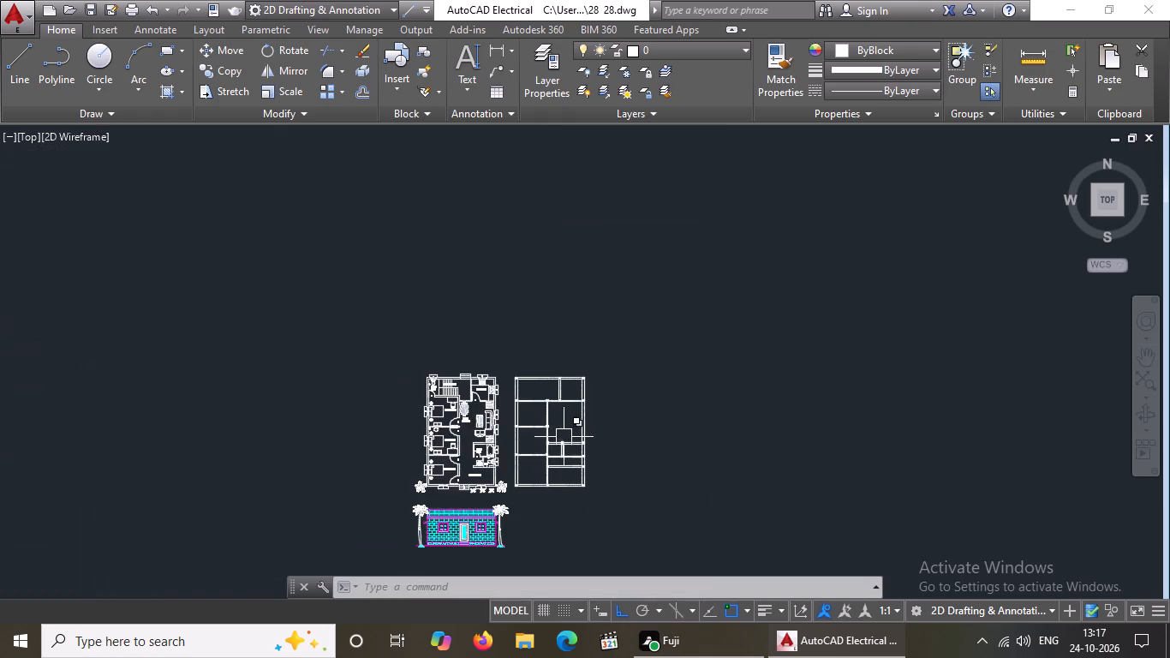
{"action": "scroll", "coordinate": [568, 443], "scroll_direction": "up", "scroll_amount": 3}
{"action": "scroll", "coordinate": [546, 426], "scroll_direction": "down", "scroll_amount": 2}
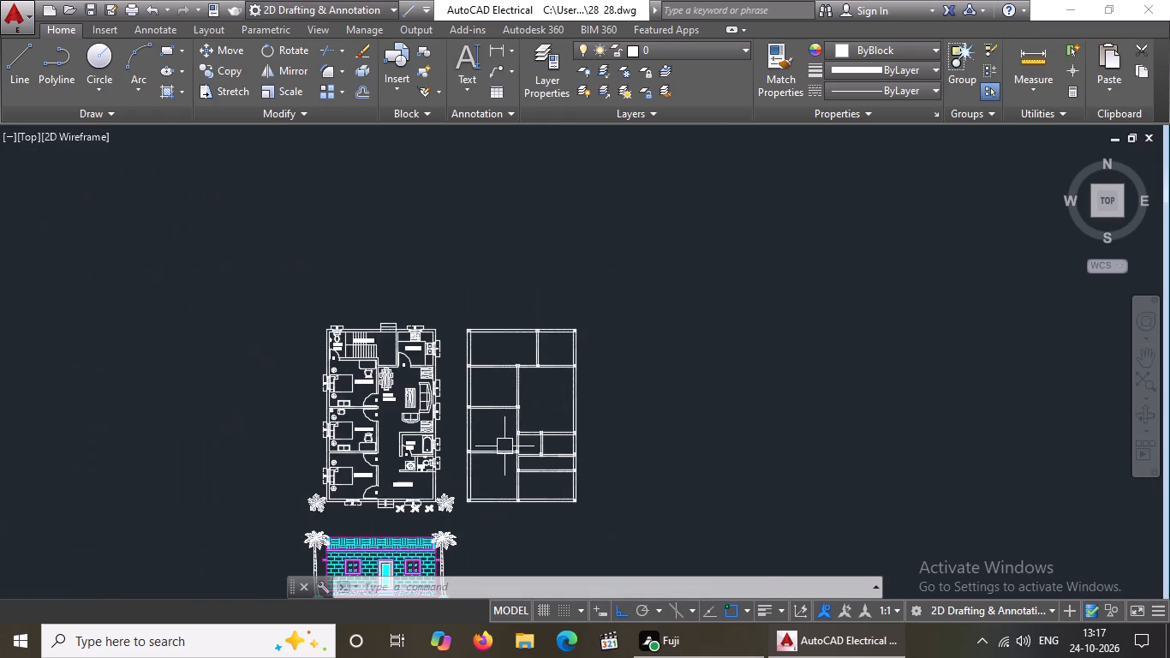
{"action": "scroll", "coordinate": [450, 339], "scroll_direction": "up", "scroll_amount": 2}
{"action": "scroll", "coordinate": [717, 398], "scroll_direction": "up", "scroll_amount": 2}
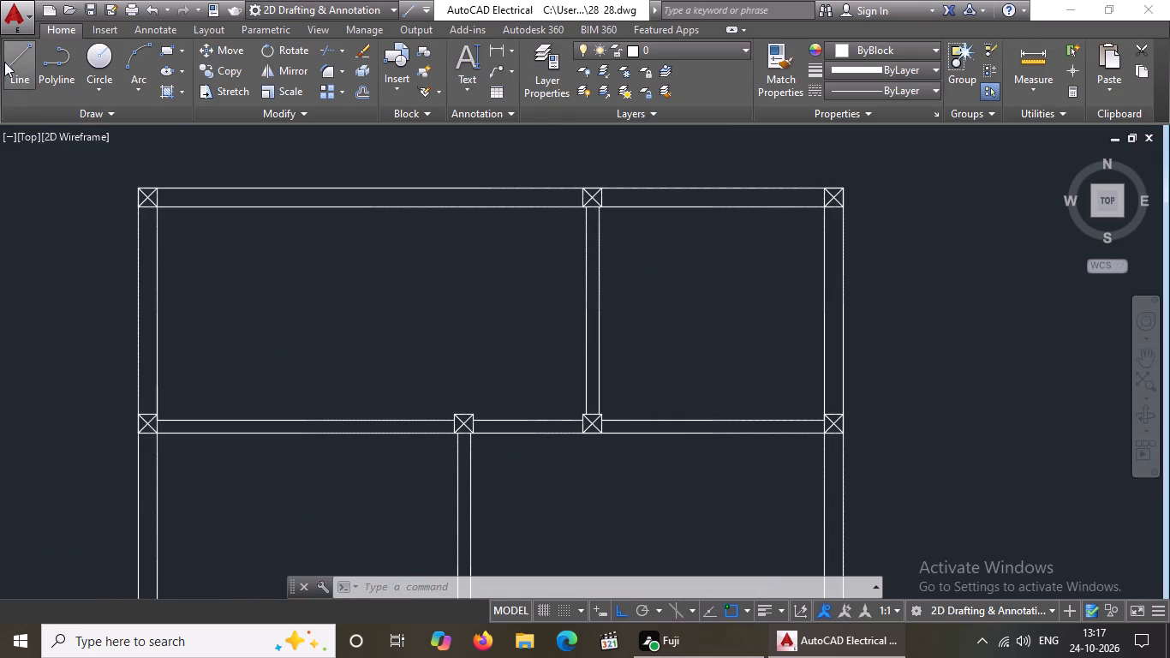
{"action": "left_click_drag", "start_coordinate": [7, 56], "coordinate": [29, 96]}
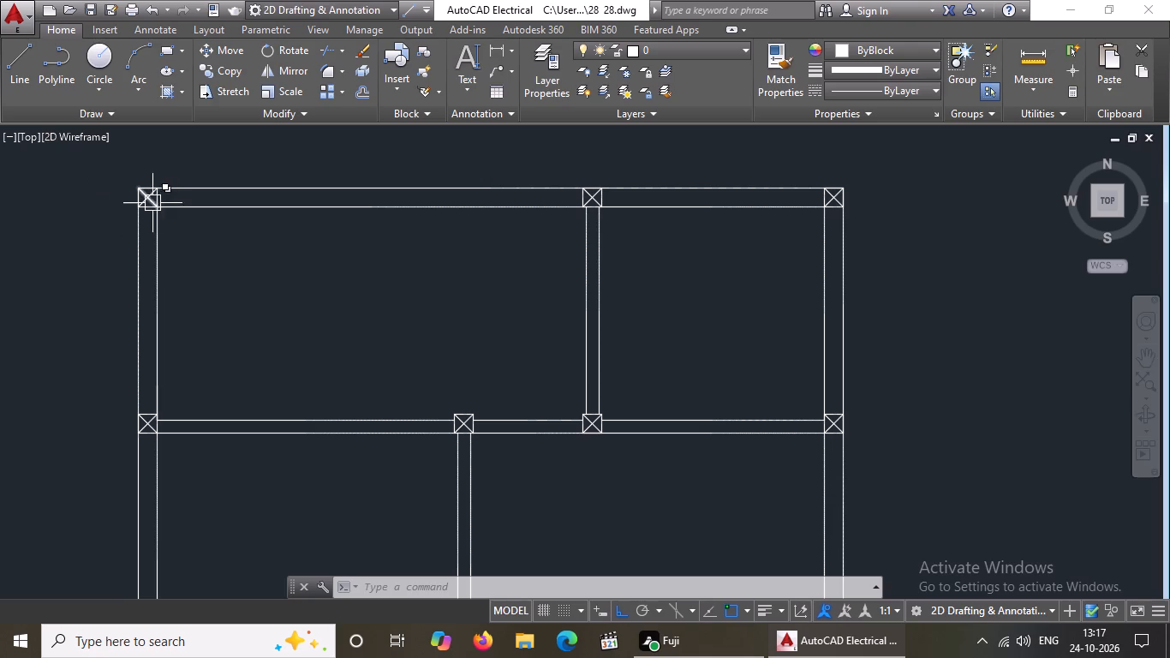
{"action": "left_click", "coordinate": [16, 57]}
{"action": "scroll", "coordinate": [145, 201], "scroll_direction": "up", "scroll_amount": 3}
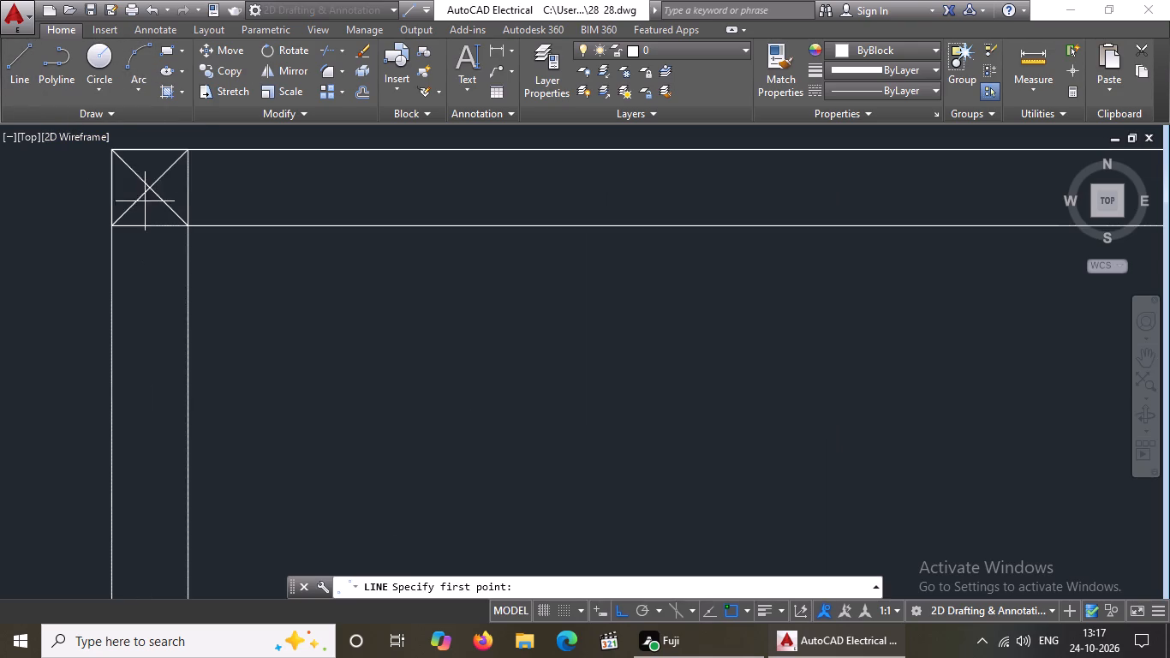
{"action": "left_click", "coordinate": [149, 188]}
{"action": "scroll", "coordinate": [248, 201], "scroll_direction": "down", "scroll_amount": 3}
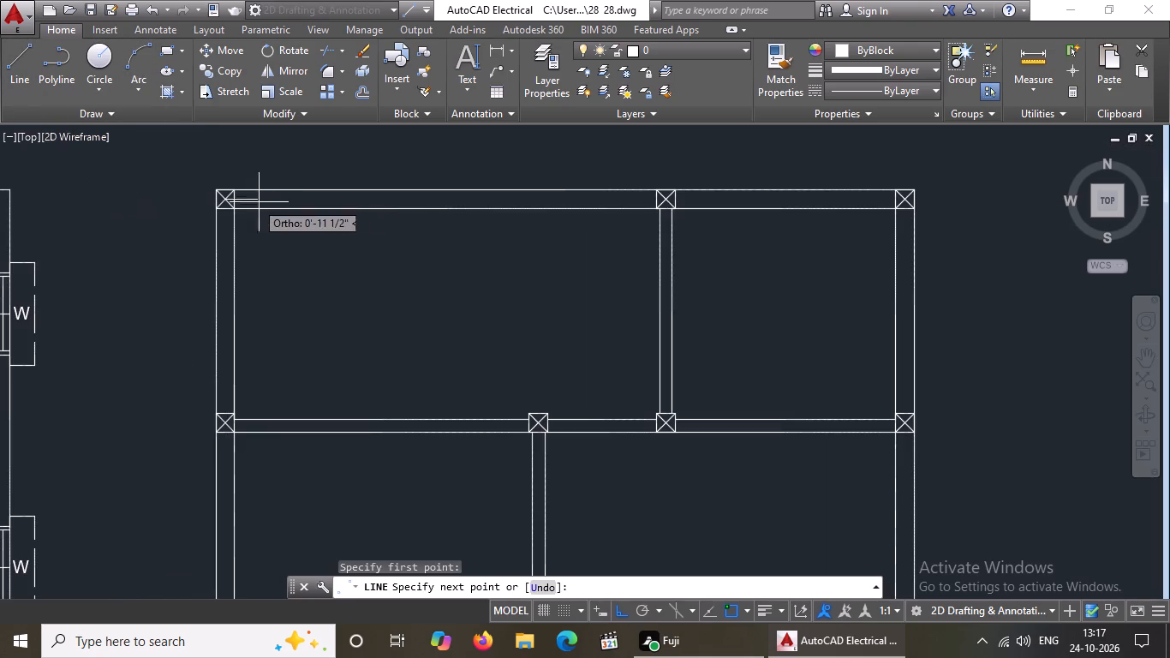
{"action": "scroll", "coordinate": [649, 197], "scroll_direction": "up", "scroll_amount": 3}
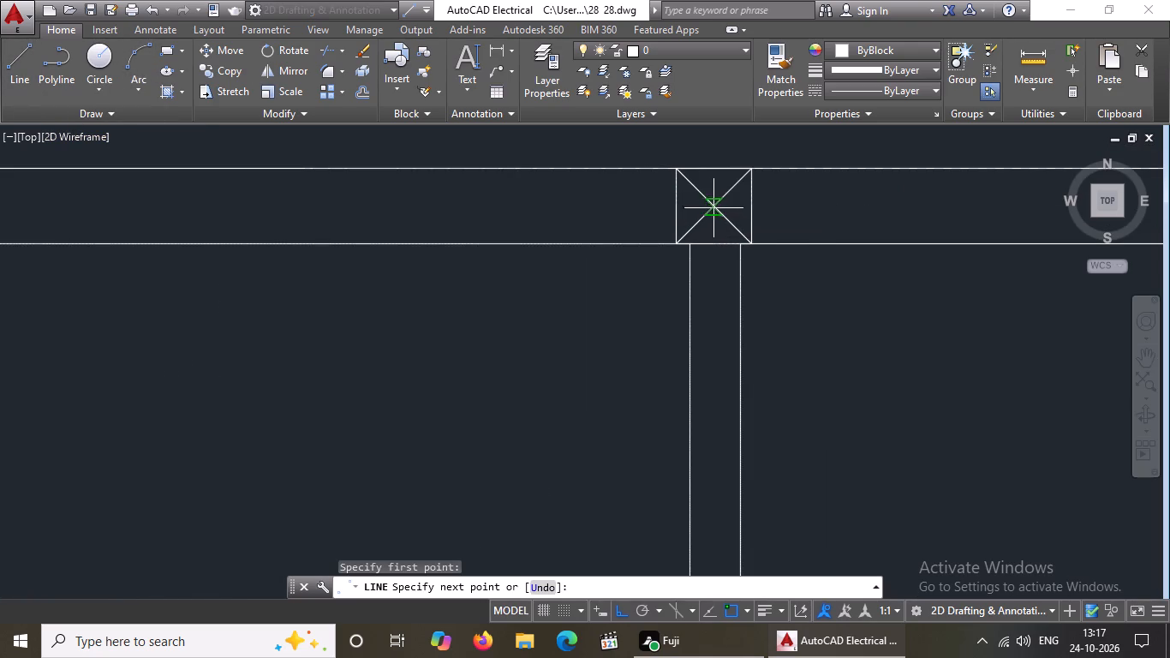
{"action": "left_click", "coordinate": [717, 206]}
{"action": "scroll", "coordinate": [717, 206], "scroll_direction": "down", "scroll_amount": 4}
{"action": "scroll", "coordinate": [955, 206], "scroll_direction": "up", "scroll_amount": 3}
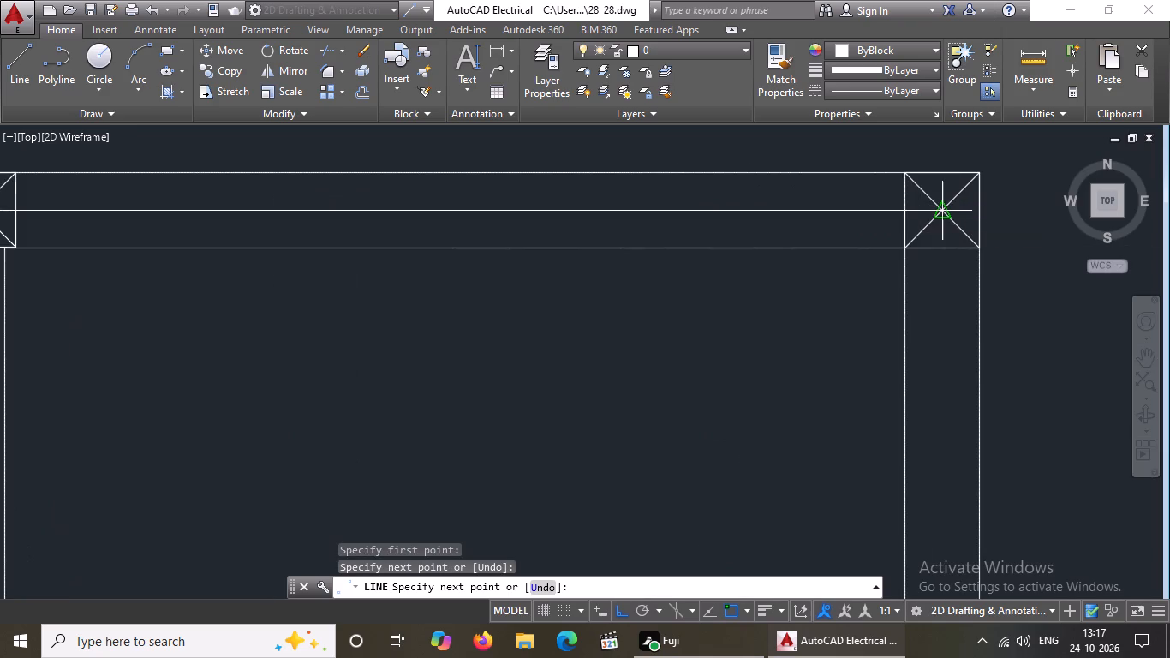
{"action": "left_click", "coordinate": [941, 210]}
{"action": "scroll", "coordinate": [943, 218], "scroll_direction": "down", "scroll_amount": 4}
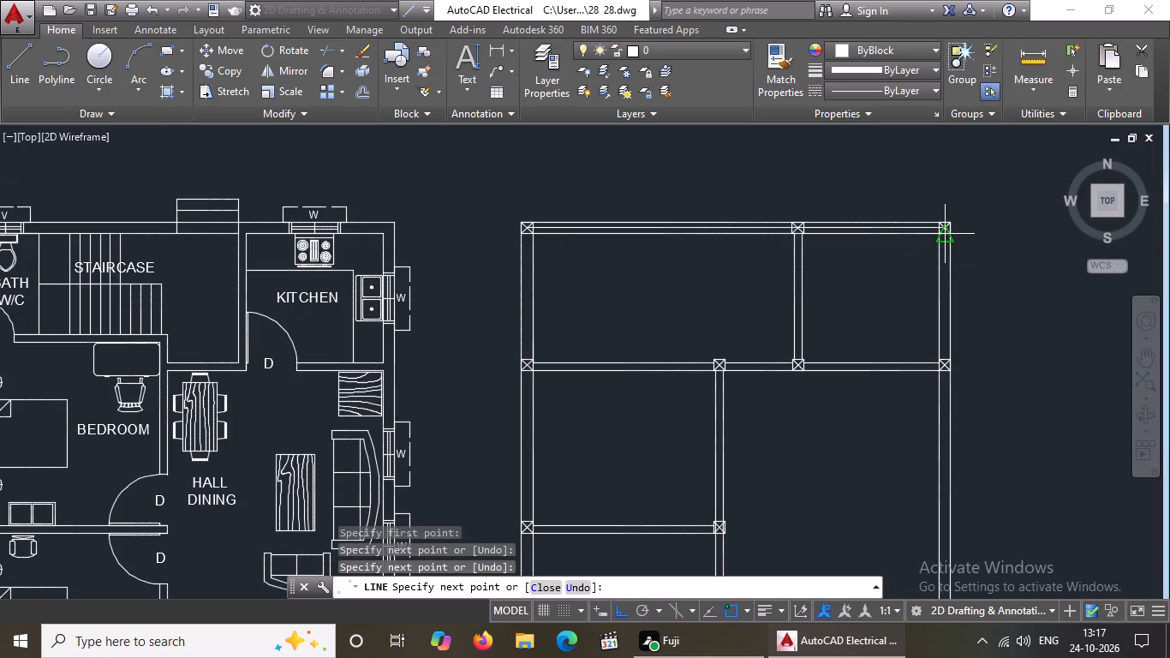
{"action": "key", "text": "Escape"}
Draw the left outer wall's top-bay centre line from the top corner column's centre to the column below.
{"action": "scroll", "coordinate": [835, 323], "scroll_direction": "up", "scroll_amount": 2}
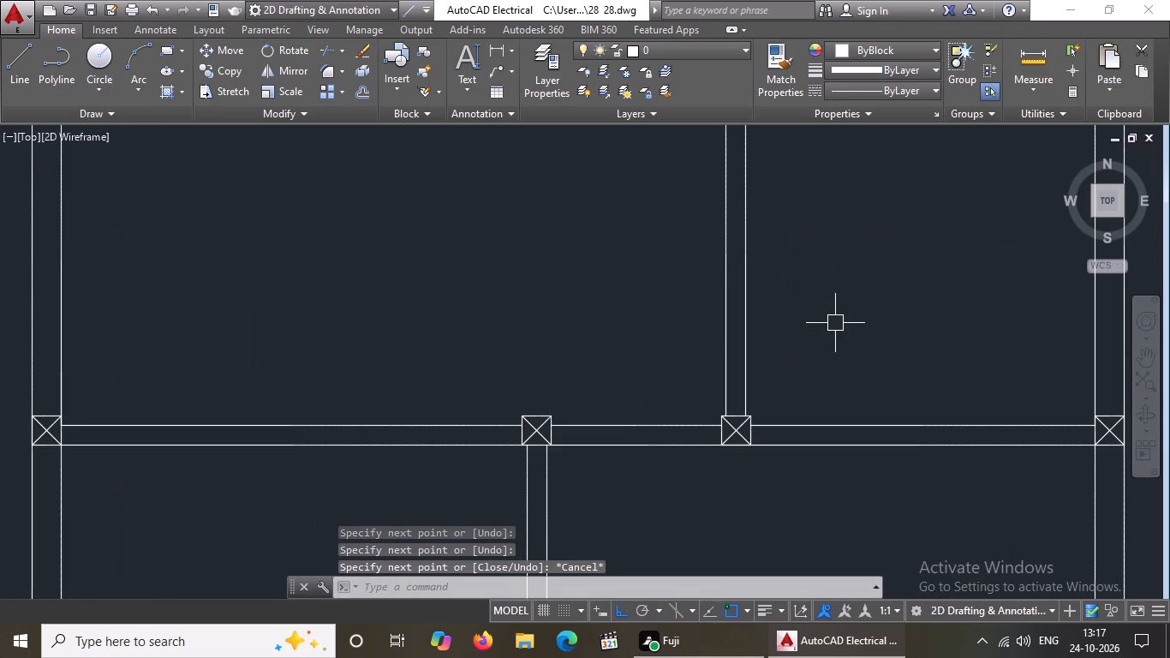
{"action": "scroll", "coordinate": [835, 323], "scroll_direction": "down", "scroll_amount": 3}
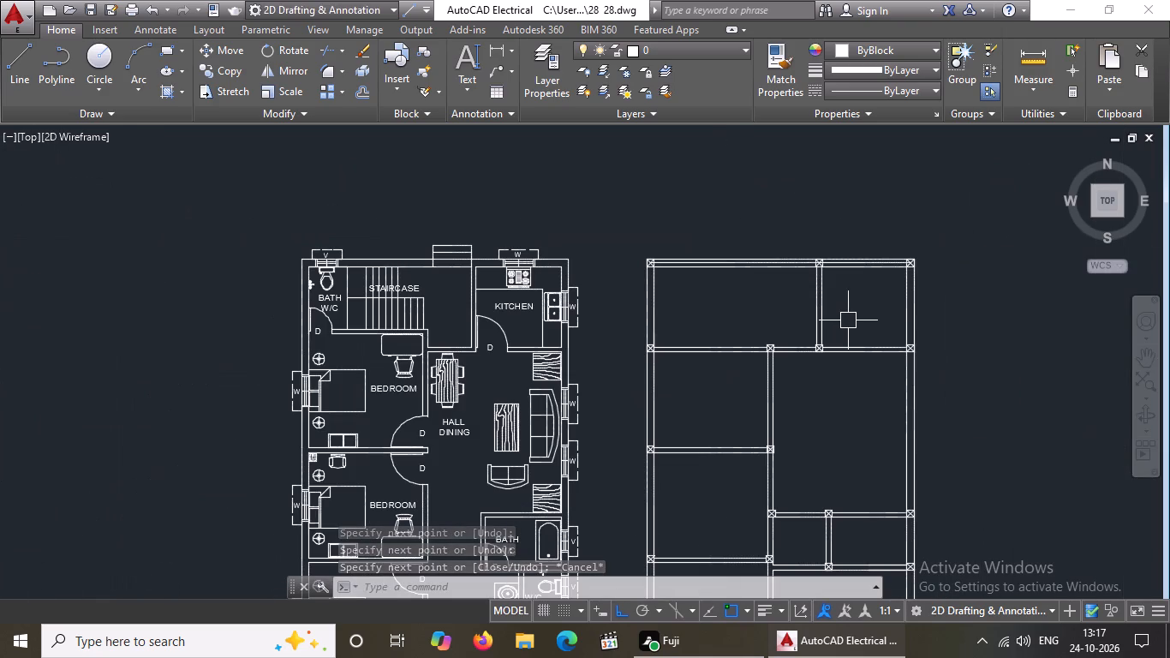
{"action": "left_click", "coordinate": [19, 63]}
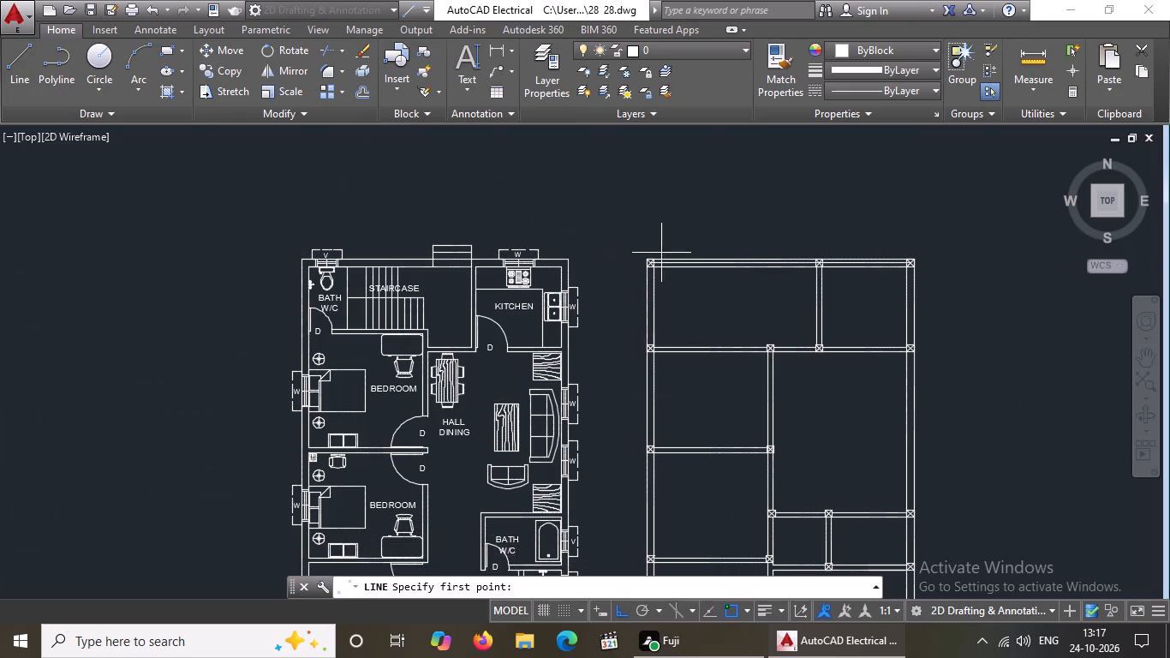
{"action": "scroll", "coordinate": [662, 253], "scroll_direction": "up", "scroll_amount": 3}
{"action": "left_click", "coordinate": [611, 289]}
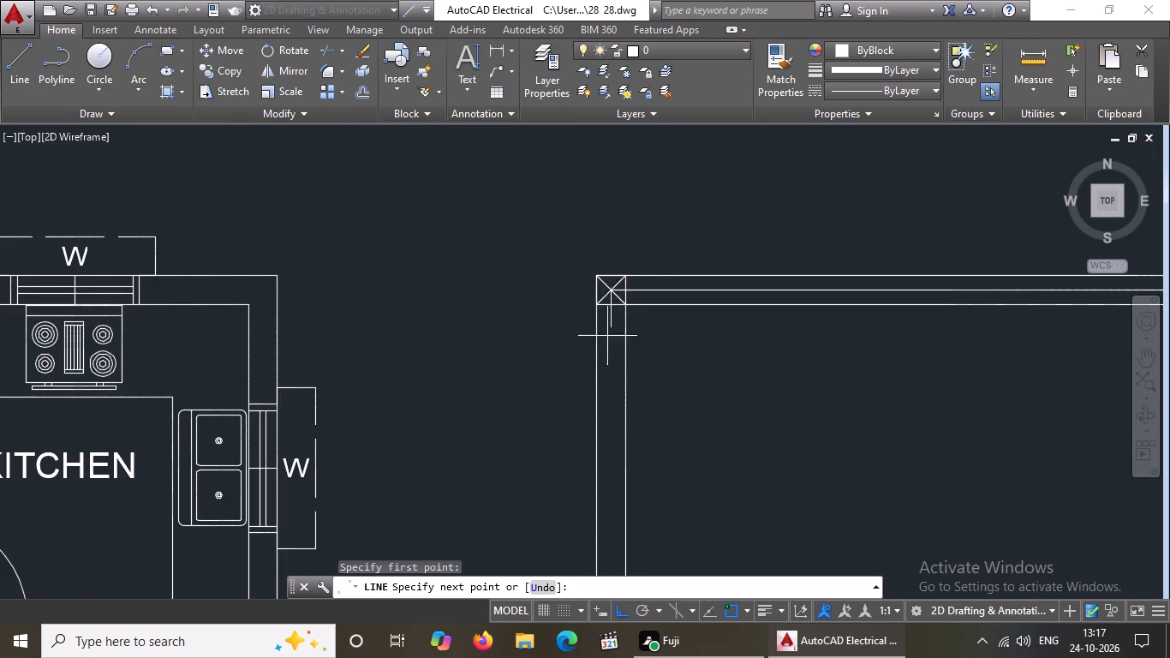
{"action": "scroll", "coordinate": [606, 362], "scroll_direction": "down", "scroll_amount": 3}
{"action": "scroll", "coordinate": [615, 434], "scroll_direction": "up", "scroll_amount": 3}
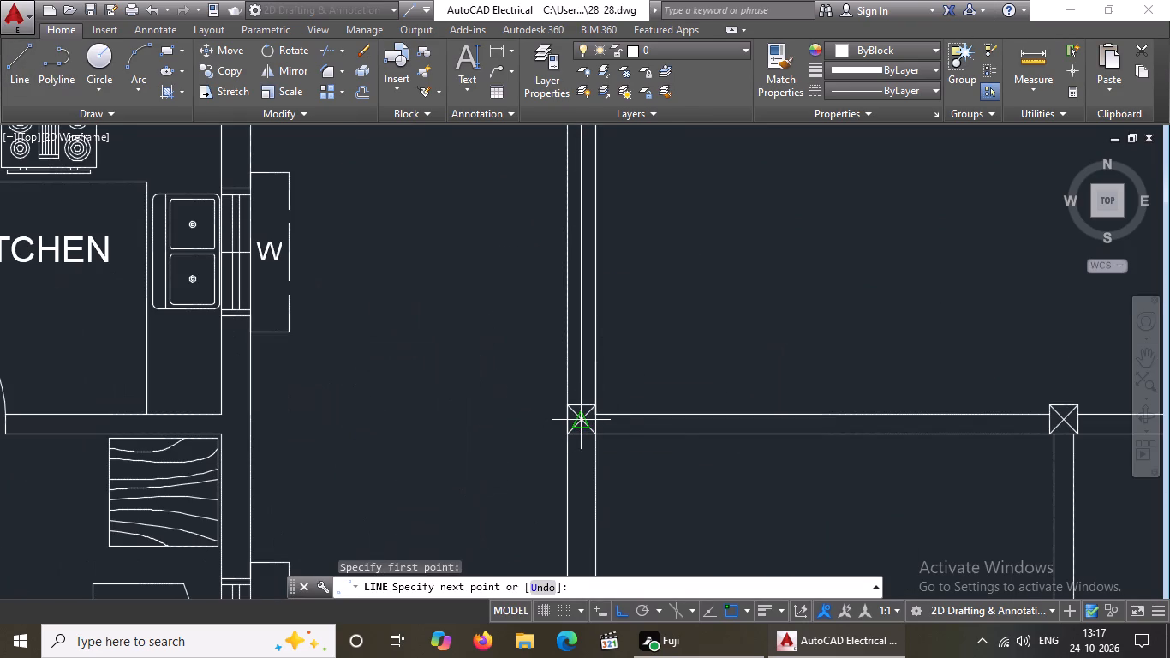
{"action": "left_click", "coordinate": [582, 419]}
{"action": "scroll", "coordinate": [629, 409], "scroll_direction": "down", "scroll_amount": 3}
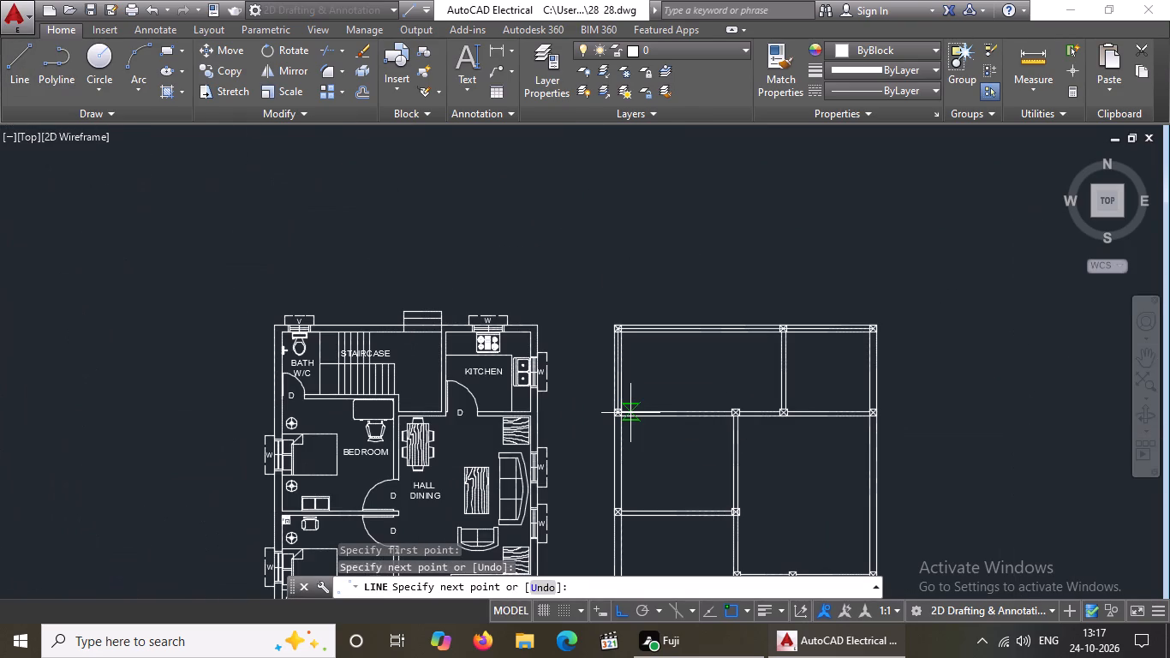
{"action": "key", "text": "Escape"}
Draw the upper vertical partition's centre line from the top wall's middle column to the column directly below.
{"action": "key", "text": "l"}
{"action": "key", "text": "Return"}
{"action": "scroll", "coordinate": [811, 392], "scroll_direction": "up", "scroll_amount": 3}
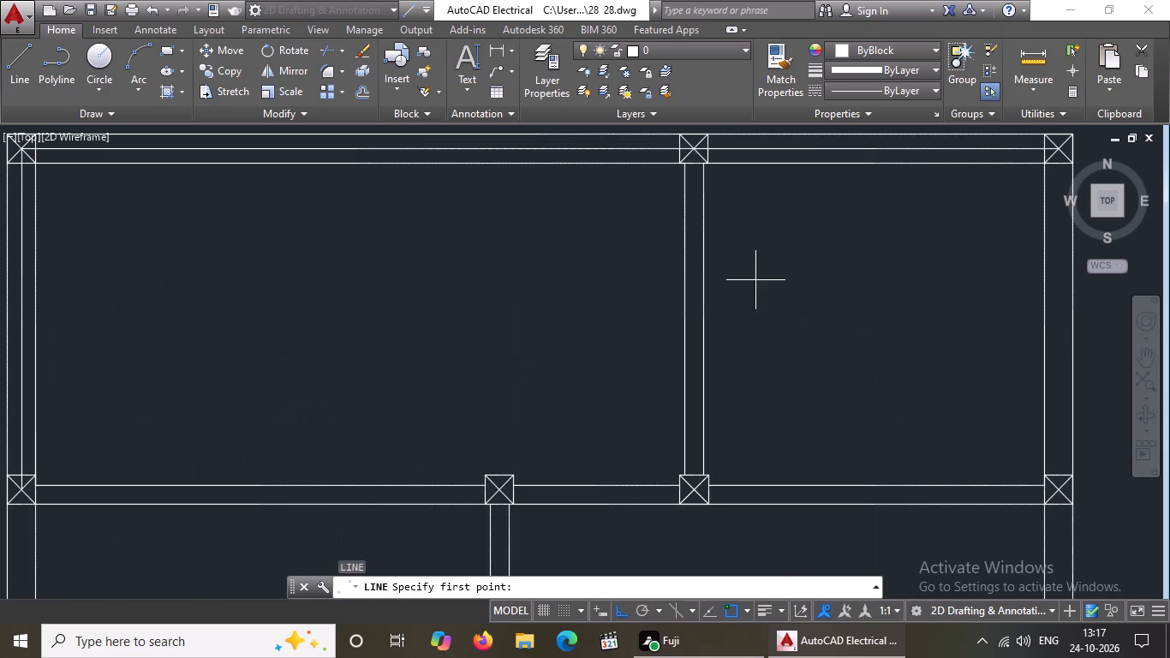
{"action": "left_click", "coordinate": [693, 148]}
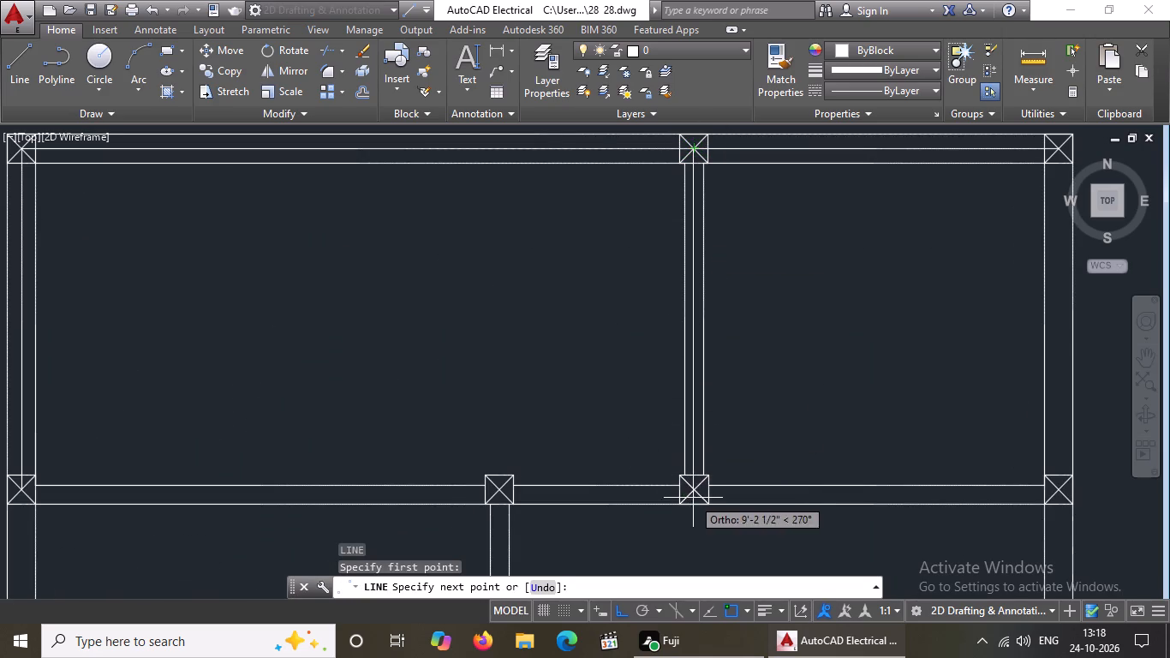
{"action": "left_click", "coordinate": [695, 489]}
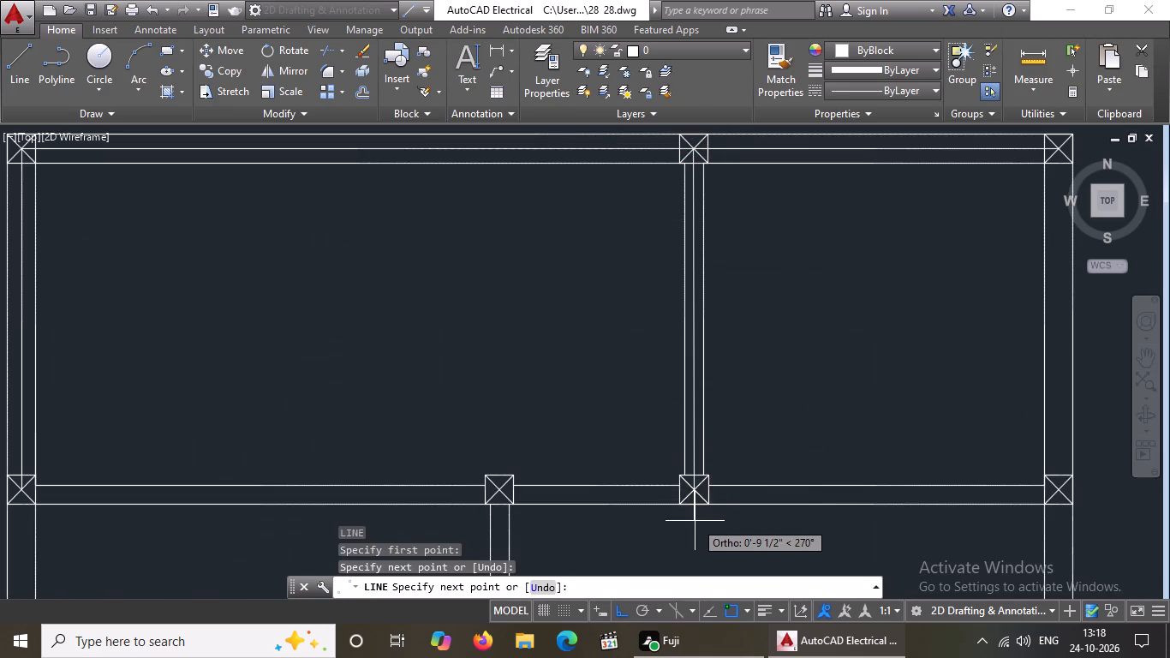
{"action": "key", "text": "Return"}
Draw the right outer wall's top-bay centre line from the top corner column's centre to the column below.
{"action": "key", "text": "l"}
{"action": "key", "text": "Return"}
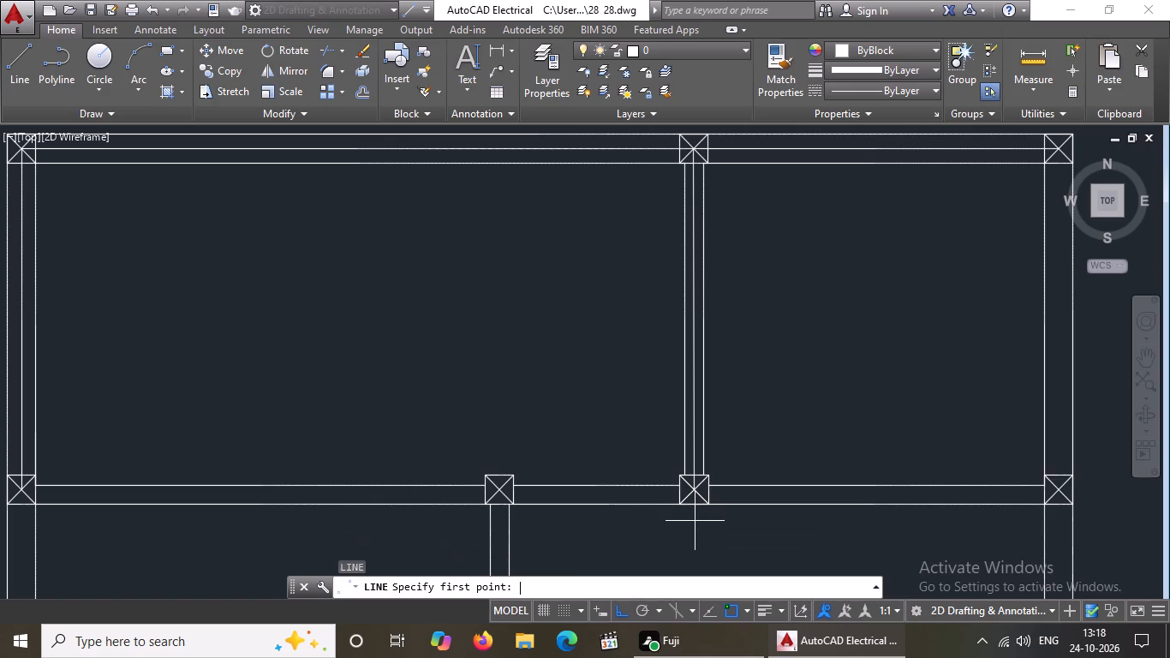
{"action": "scroll", "coordinate": [752, 424], "scroll_direction": "down", "scroll_amount": 2}
{"action": "scroll", "coordinate": [877, 316], "scroll_direction": "up", "scroll_amount": 3}
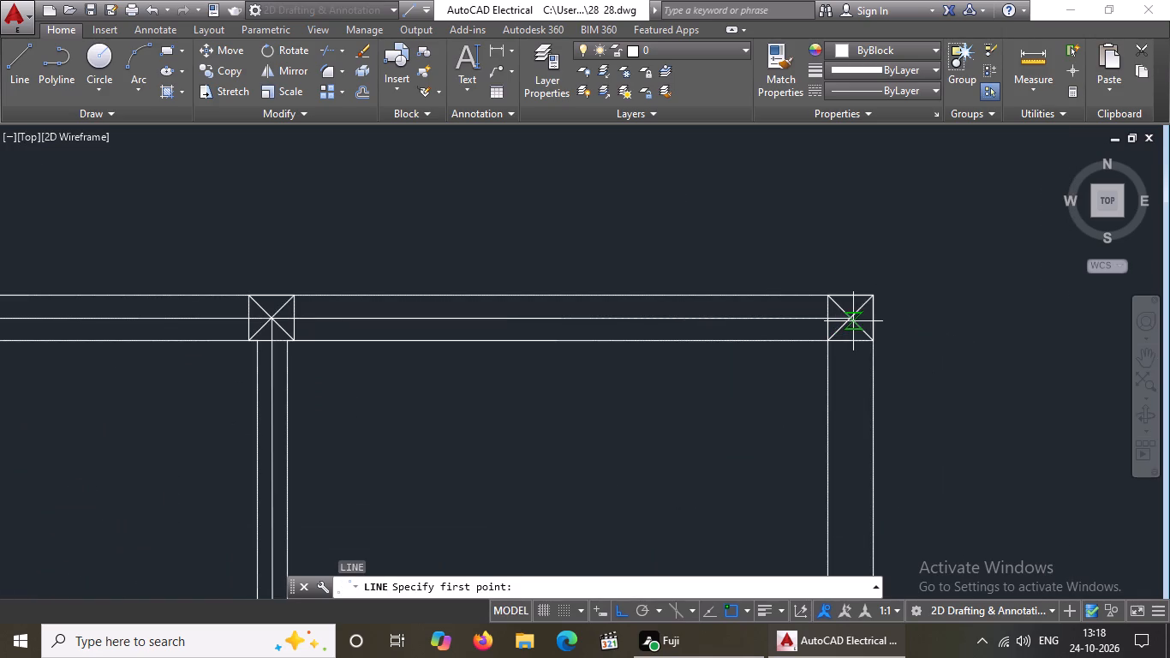
{"action": "left_click", "coordinate": [849, 323]}
{"action": "scroll", "coordinate": [851, 338], "scroll_direction": "down", "scroll_amount": 3}
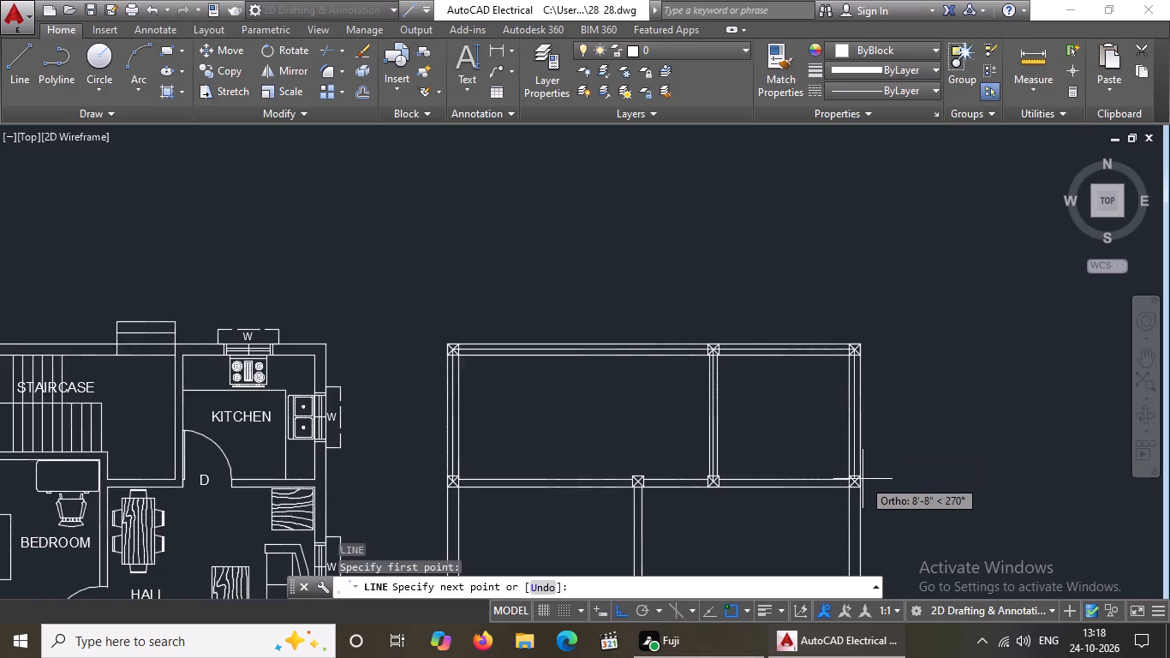
{"action": "scroll", "coordinate": [862, 480], "scroll_direction": "up", "scroll_amount": 3}
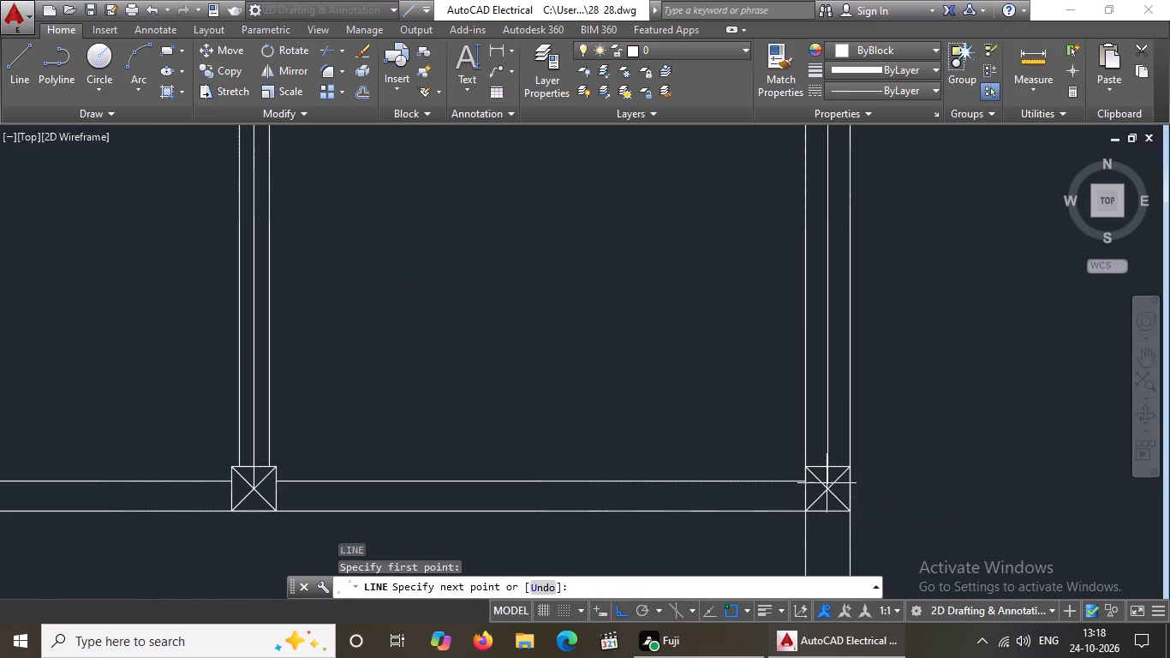
{"action": "left_click", "coordinate": [827, 489]}
{"action": "scroll", "coordinate": [926, 466], "scroll_direction": "down", "scroll_amount": 3}
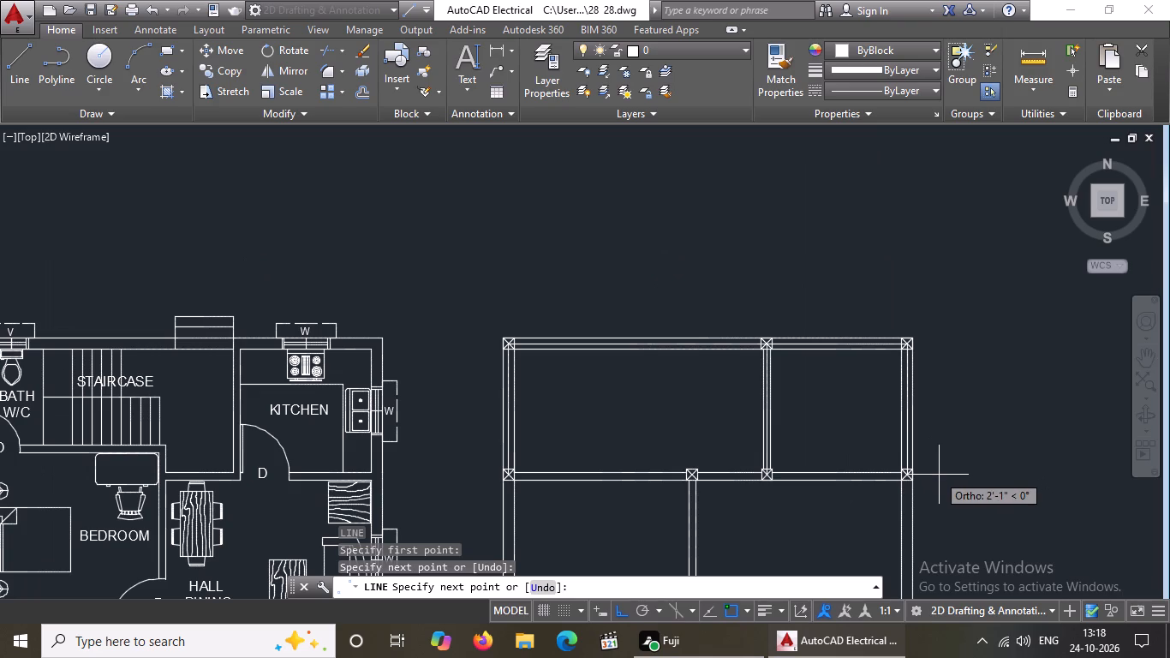
{"action": "key", "text": "Escape"}
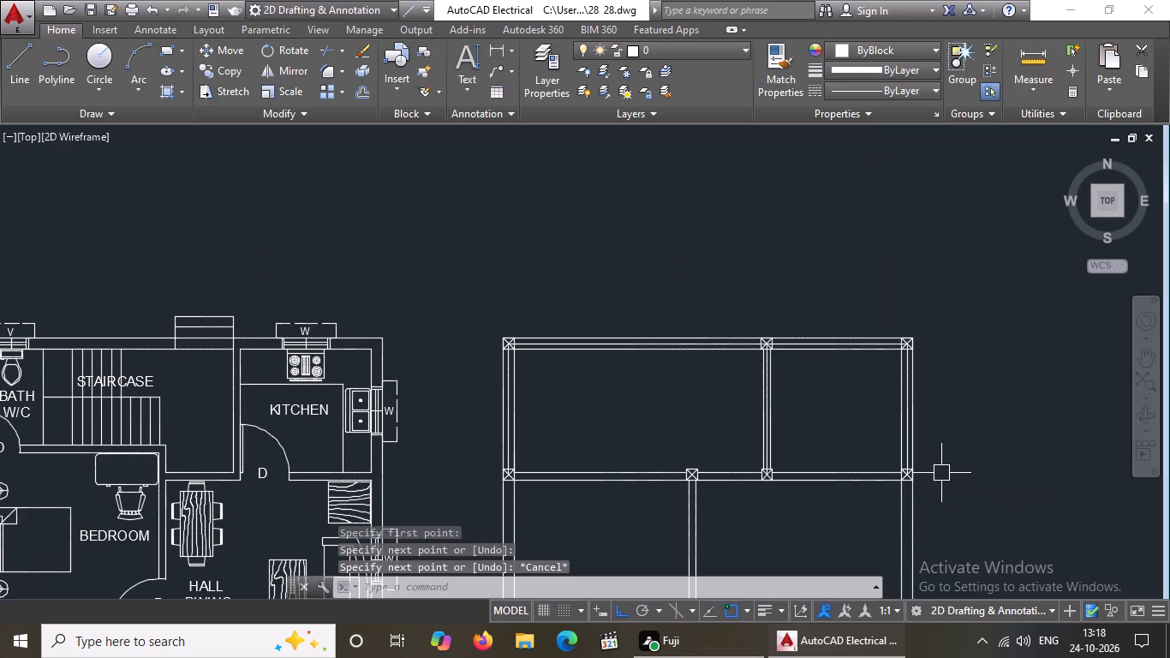
Draw the upper horizontal wall's centre line in three segments, from the left outer column through both intermediate columns to the right outer column.
{"action": "scroll", "coordinate": [713, 517], "scroll_direction": "up", "scroll_amount": 2}
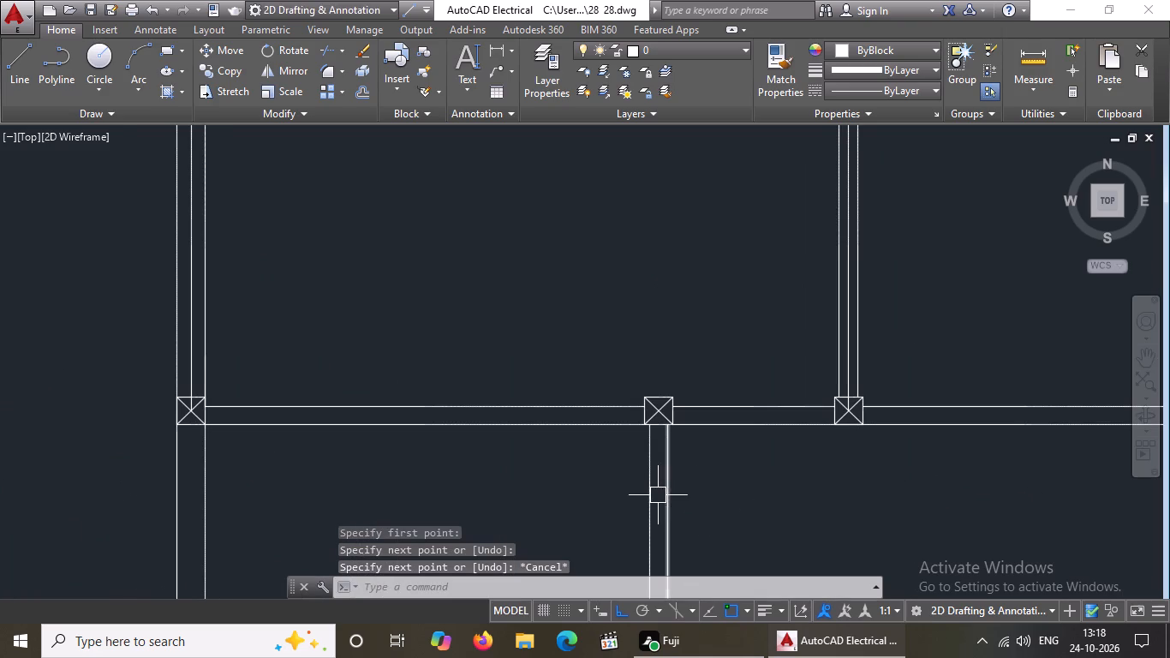
{"action": "scroll", "coordinate": [660, 488], "scroll_direction": "down", "scroll_amount": 2}
{"action": "scroll", "coordinate": [812, 482], "scroll_direction": "up", "scroll_amount": 2}
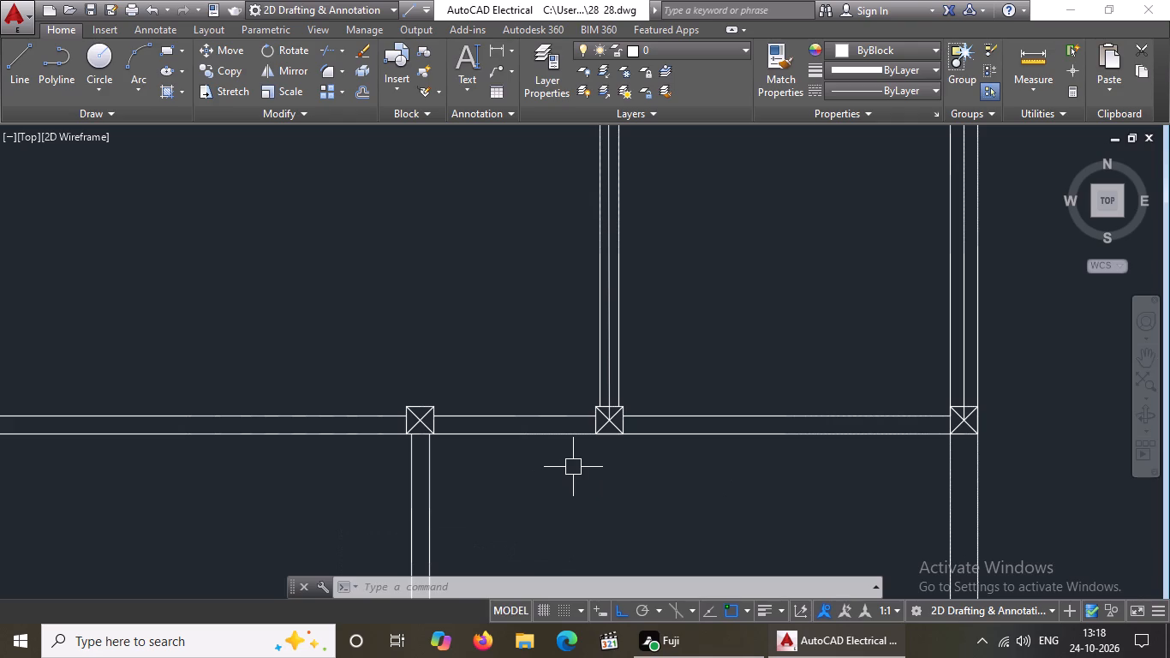
{"action": "key", "text": "l"}
{"action": "key", "text": "Return"}
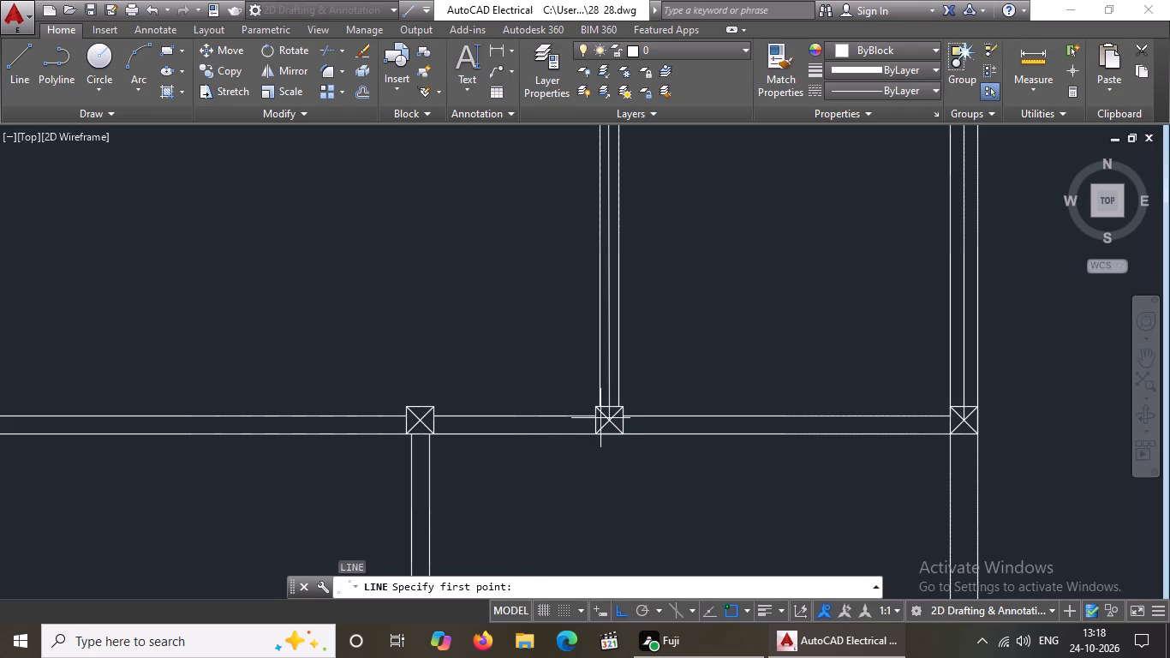
{"action": "scroll", "coordinate": [306, 415], "scroll_direction": "down", "scroll_amount": 3}
{"action": "scroll", "coordinate": [244, 431], "scroll_direction": "up", "scroll_amount": 4}
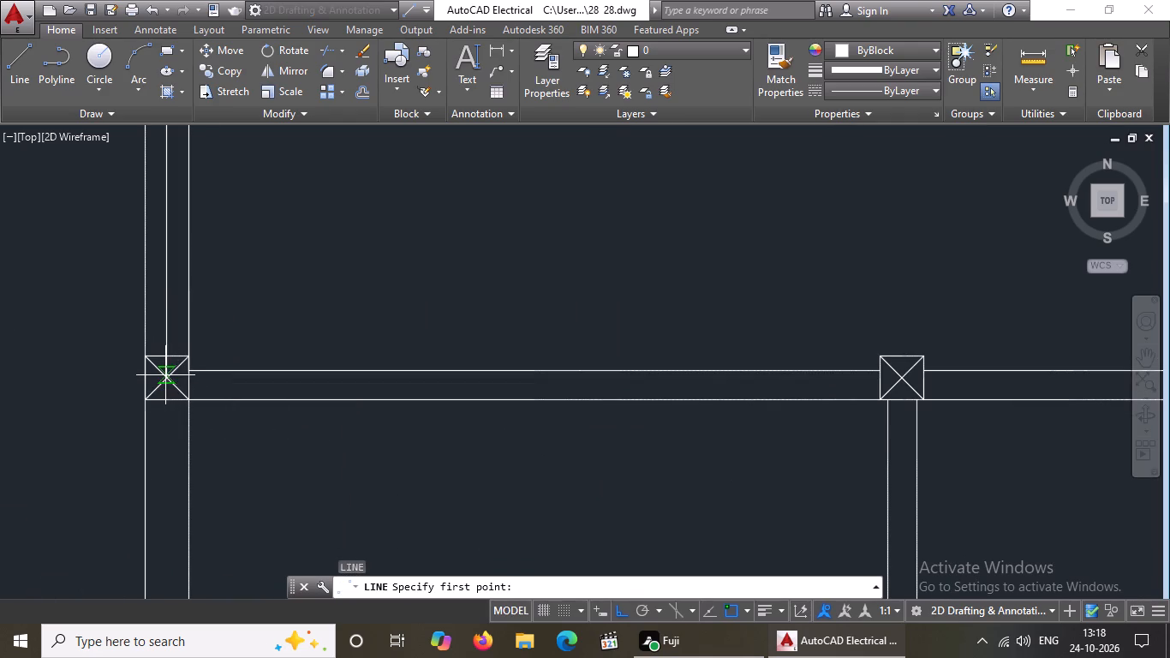
{"action": "left_click", "coordinate": [163, 377]}
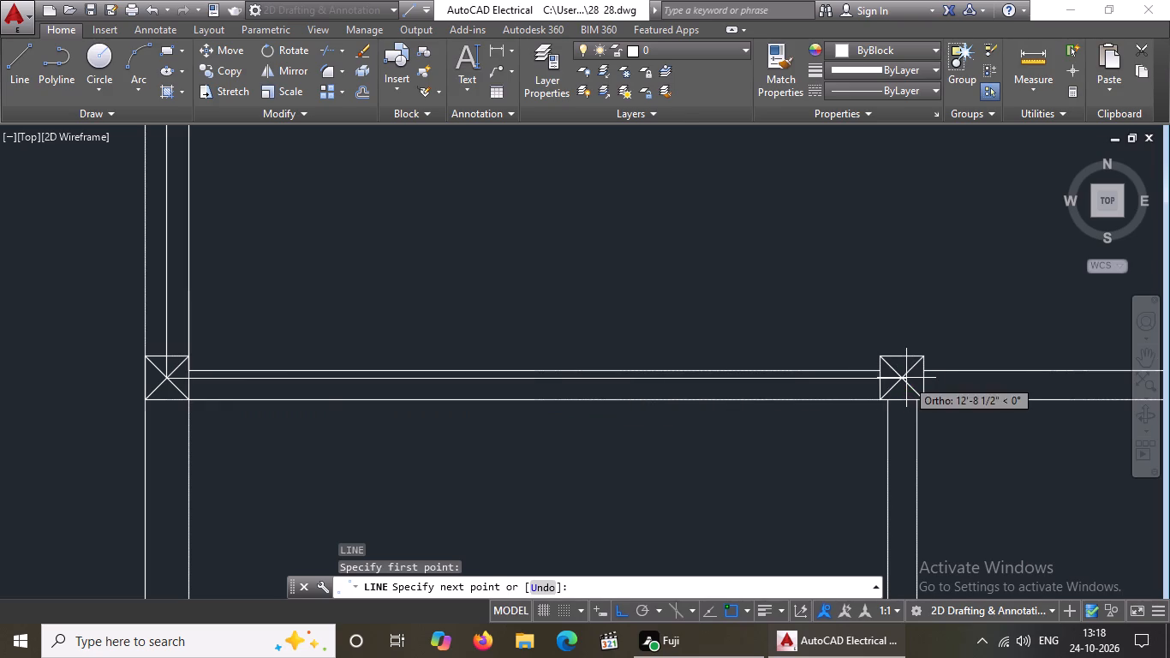
{"action": "scroll", "coordinate": [906, 374], "scroll_direction": "up", "scroll_amount": 3}
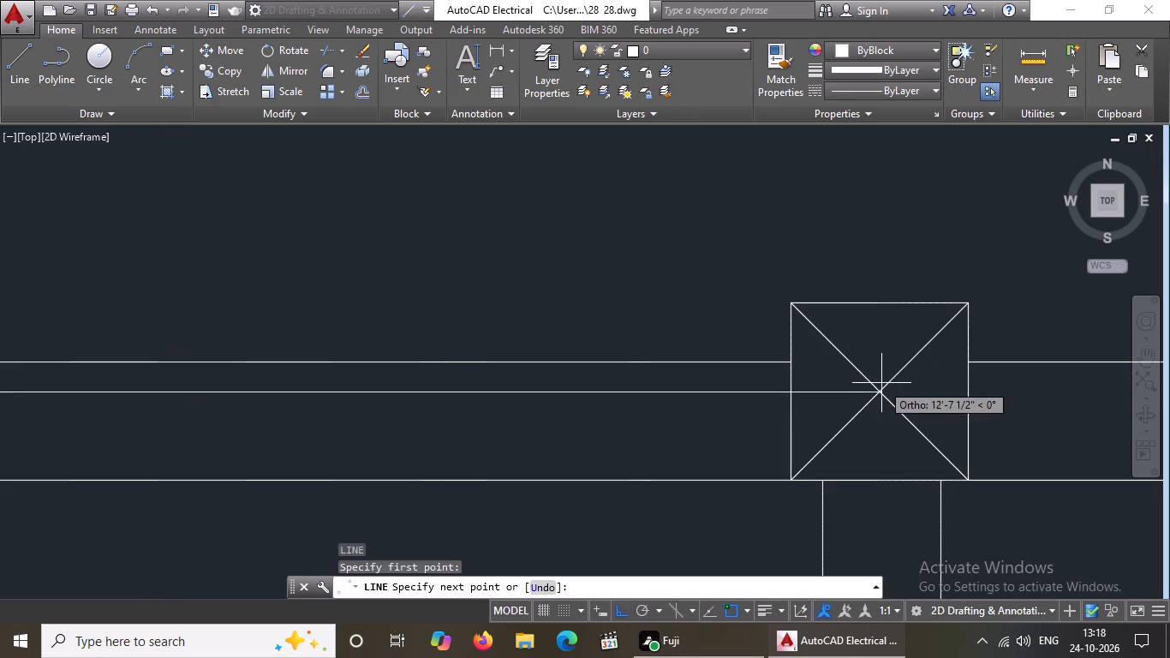
{"action": "left_click", "coordinate": [880, 392]}
{"action": "scroll", "coordinate": [875, 402], "scroll_direction": "down", "scroll_amount": 5}
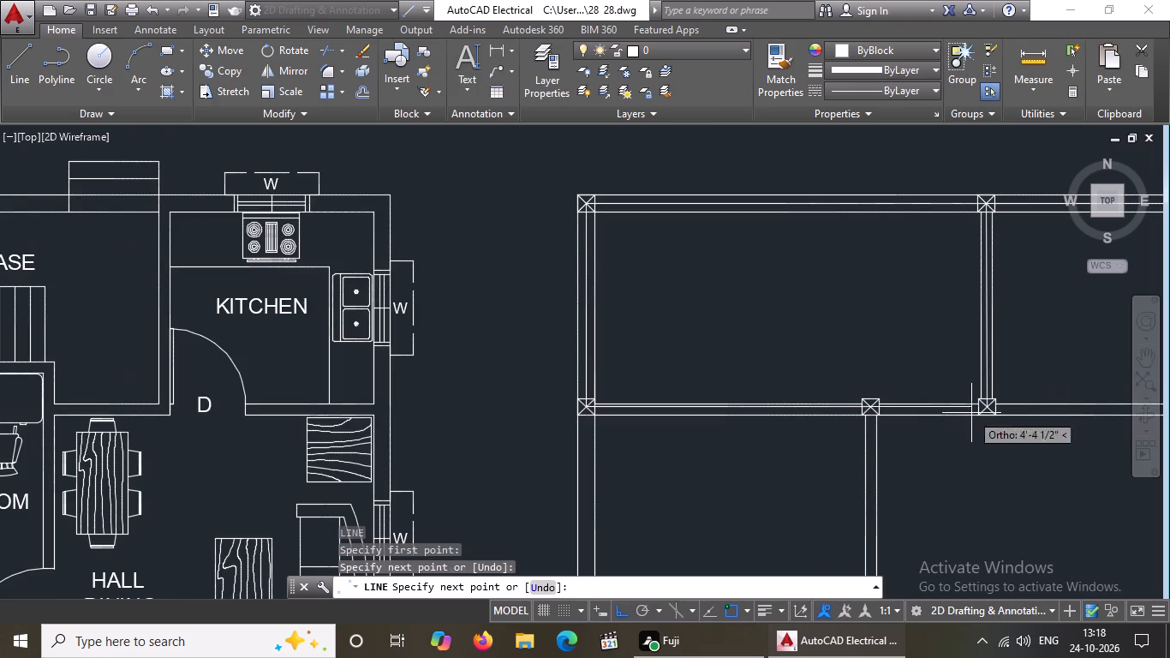
{"action": "scroll", "coordinate": [999, 409], "scroll_direction": "up", "scroll_amount": 4}
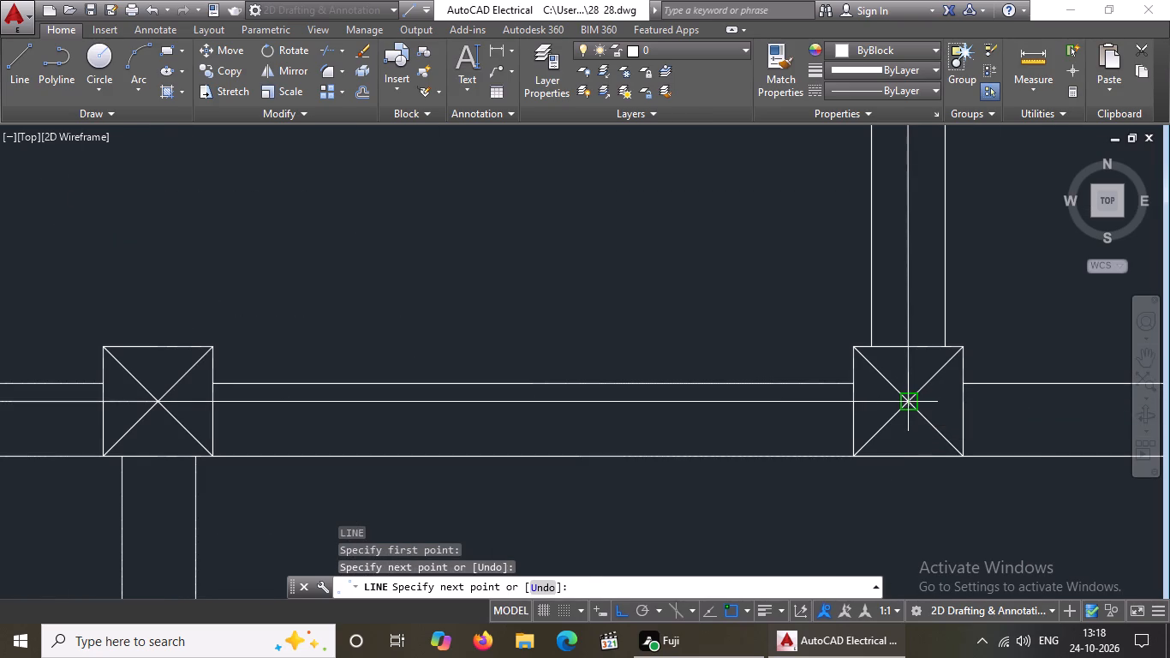
{"action": "left_click", "coordinate": [909, 402]}
{"action": "scroll", "coordinate": [911, 387], "scroll_direction": "down", "scroll_amount": 5}
{"action": "scroll", "coordinate": [986, 393], "scroll_direction": "down", "scroll_amount": 3}
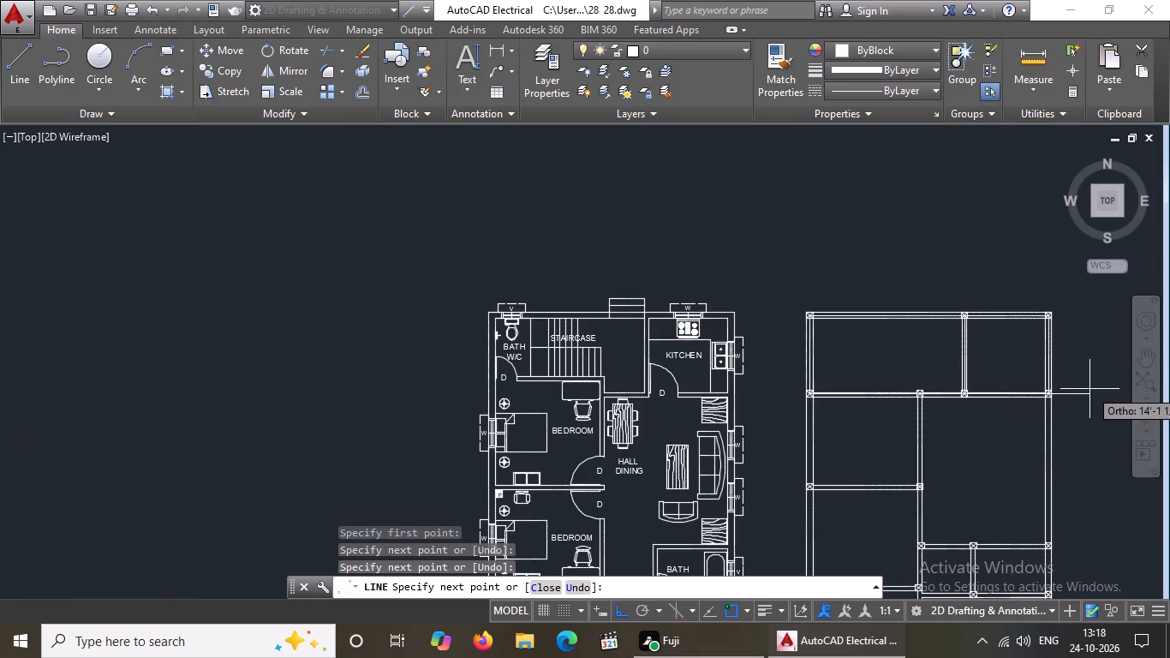
{"action": "scroll", "coordinate": [1089, 389], "scroll_direction": "up", "scroll_amount": 3}
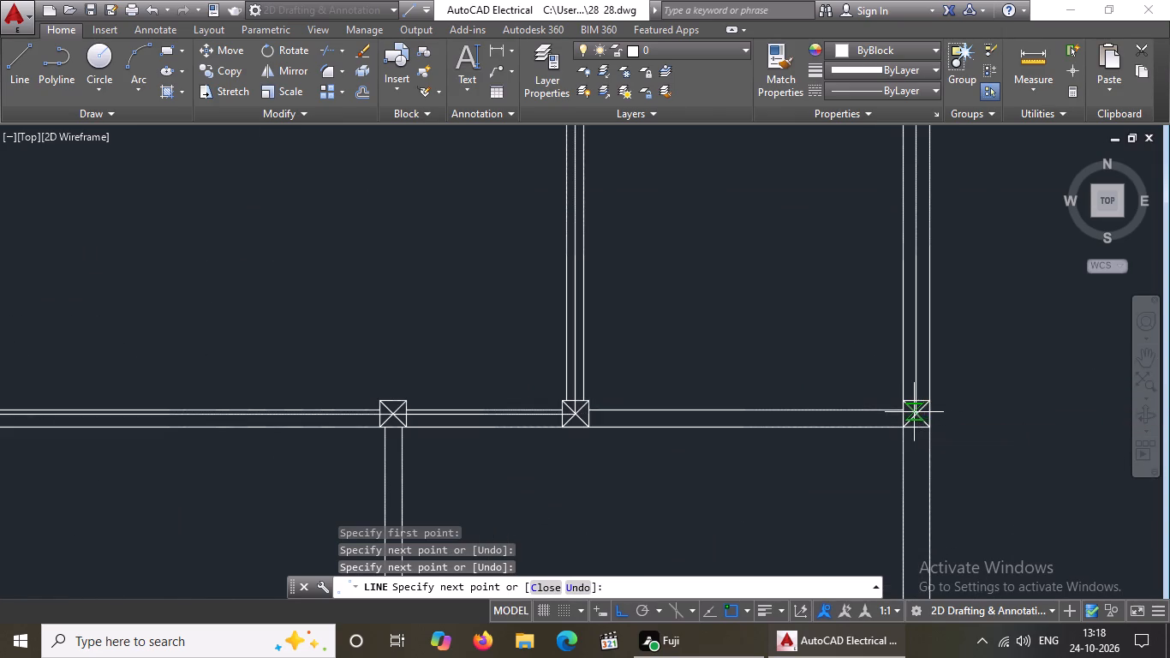
{"action": "scroll", "coordinate": [914, 412], "scroll_direction": "up", "scroll_amount": 2}
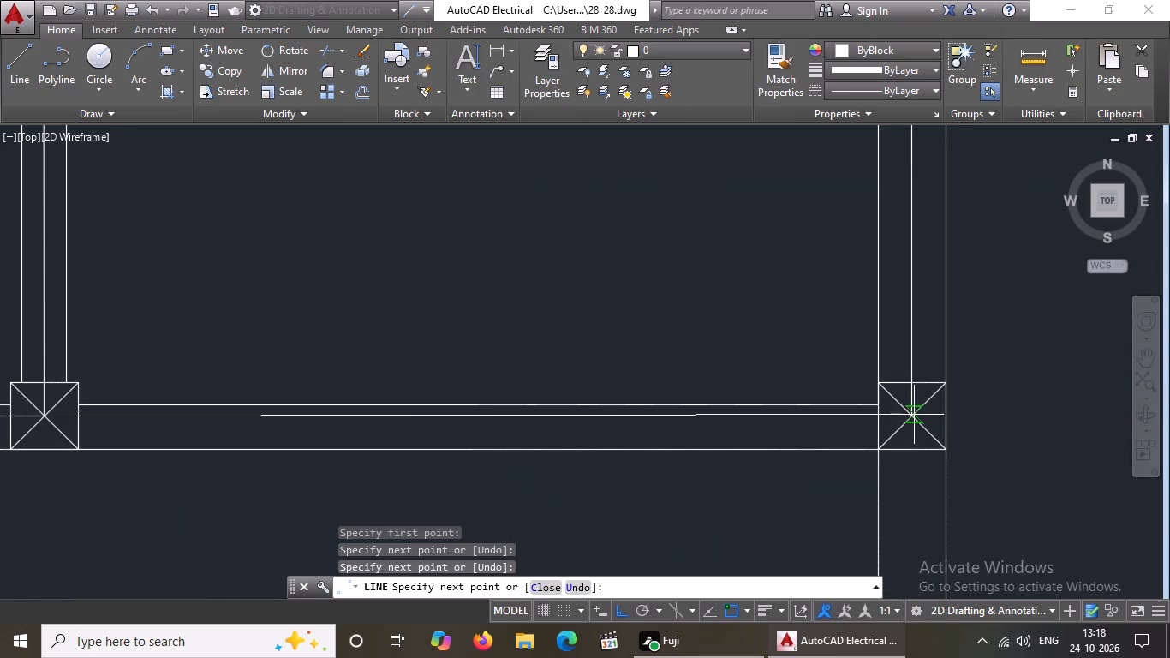
{"action": "left_click", "coordinate": [912, 416]}
{"action": "scroll", "coordinate": [933, 415], "scroll_direction": "down", "scroll_amount": 5}
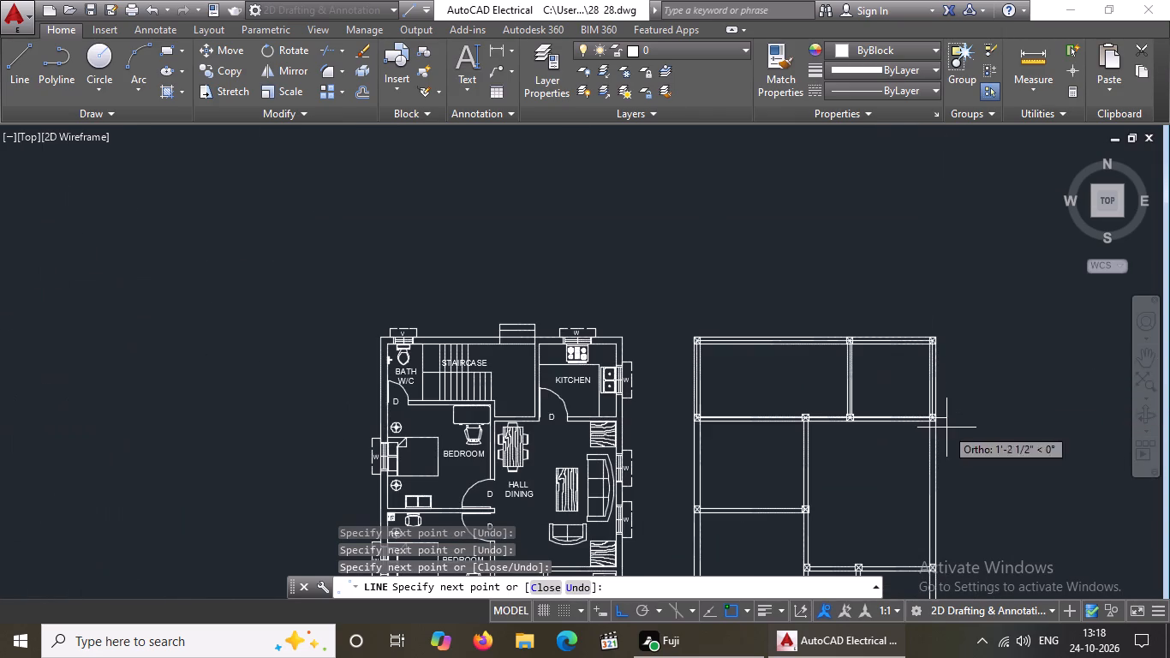
{"action": "key", "text": "Escape"}
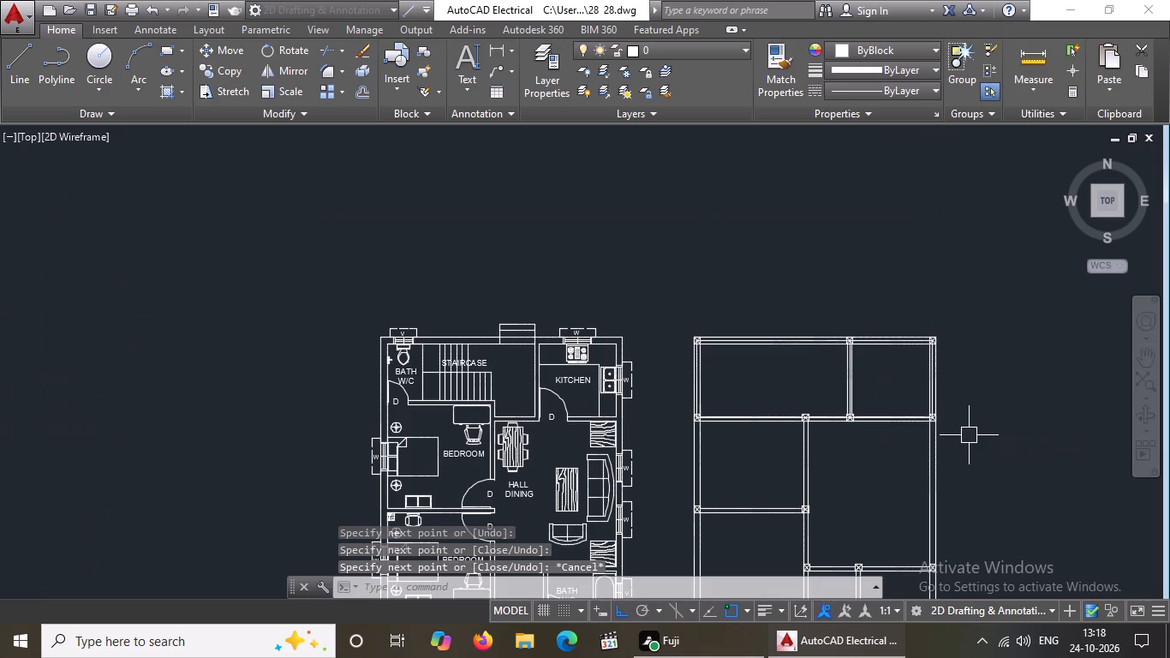
Draw the left outer wall's second-bay centre line from the upper horizontal wall's column centre to the column below.
{"action": "scroll", "coordinate": [875, 464], "scroll_direction": "up", "scroll_amount": 2}
{"action": "scroll", "coordinate": [719, 406], "scroll_direction": "down", "scroll_amount": 3}
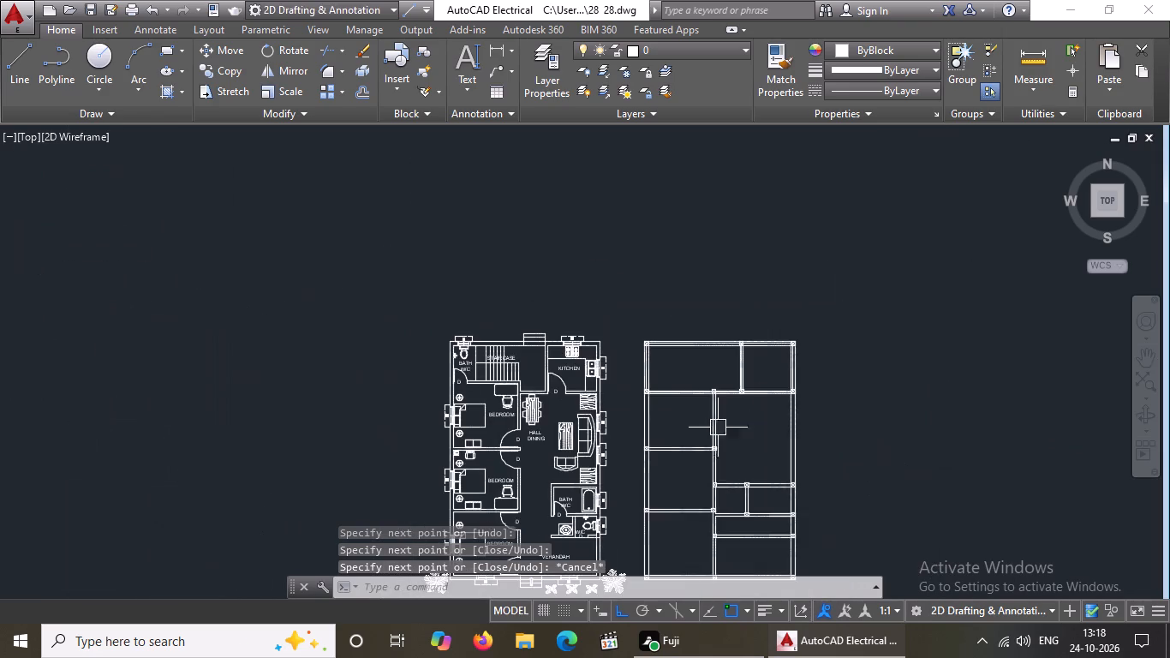
{"action": "scroll", "coordinate": [673, 470], "scroll_direction": "up", "scroll_amount": 2}
{"action": "key", "text": "Escape"}
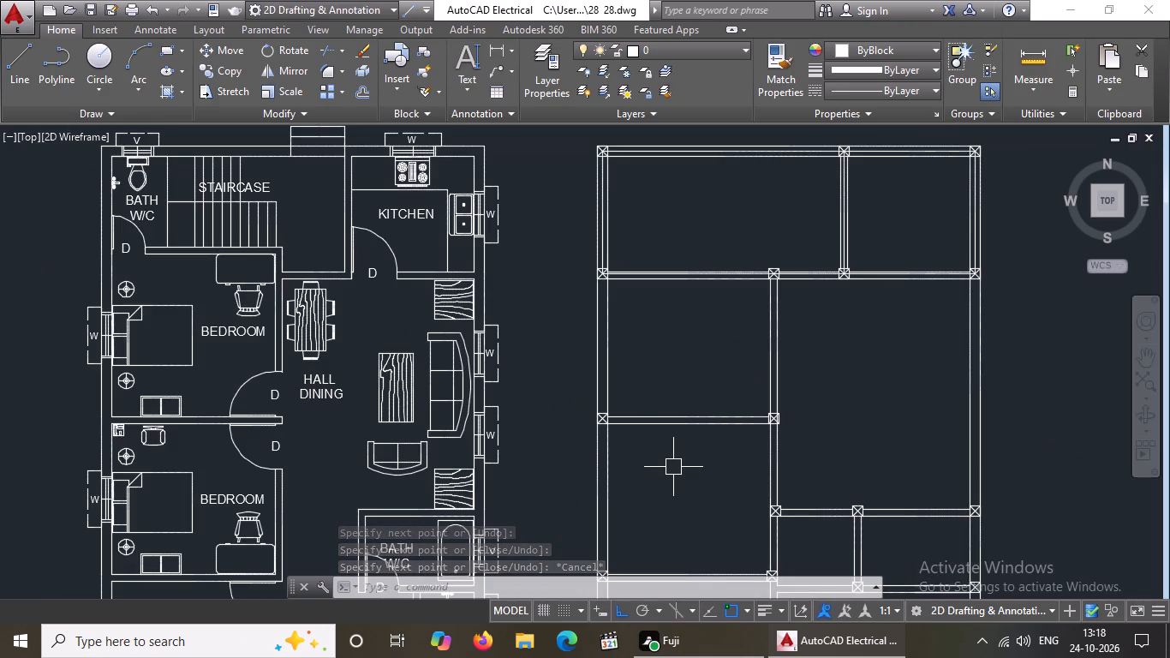
{"action": "key", "text": "l"}
{"action": "key", "text": "Return"}
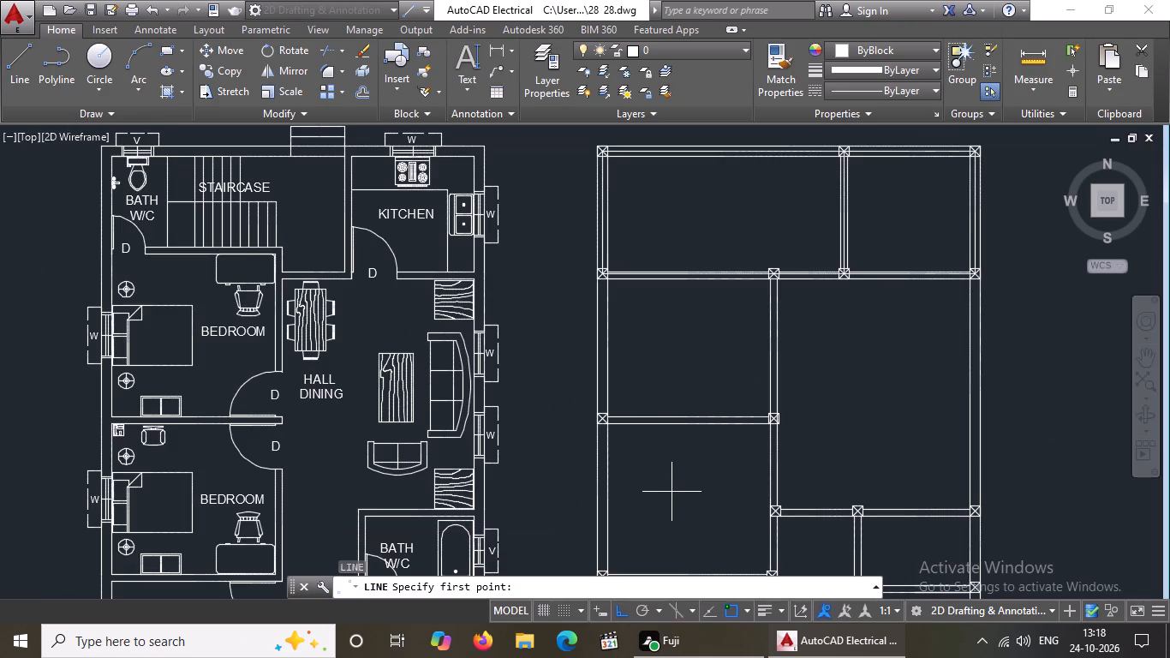
{"action": "scroll", "coordinate": [588, 242], "scroll_direction": "up", "scroll_amount": 3}
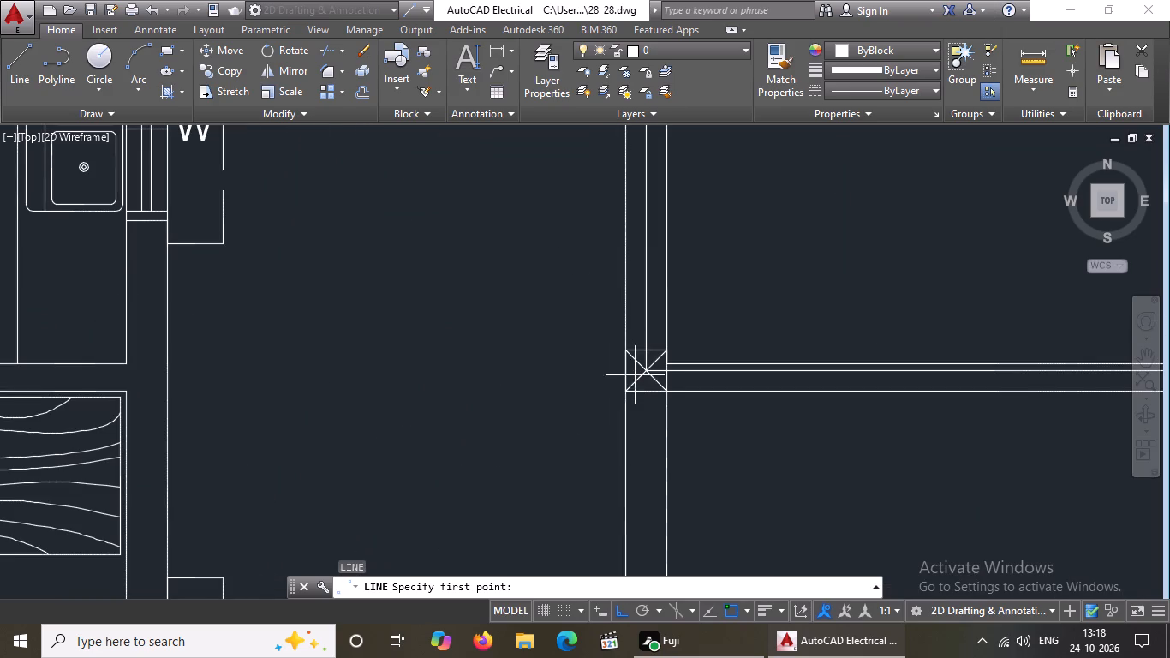
{"action": "scroll", "coordinate": [674, 362], "scroll_direction": "down", "scroll_amount": 4}
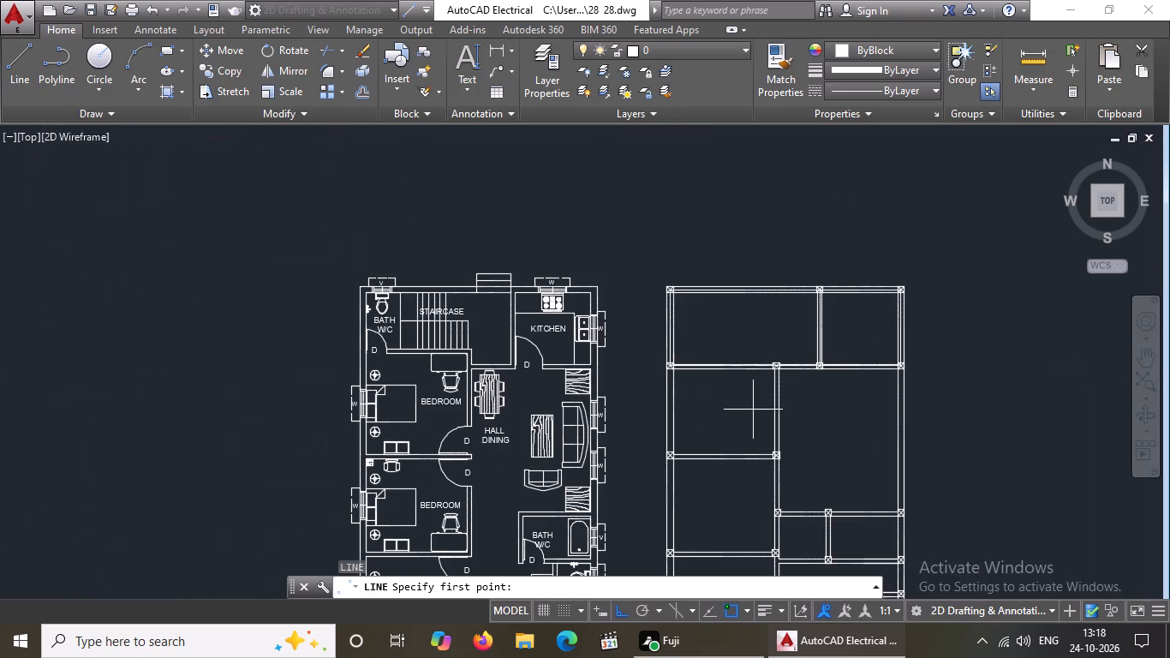
{"action": "scroll", "coordinate": [680, 396], "scroll_direction": "up", "scroll_amount": 4}
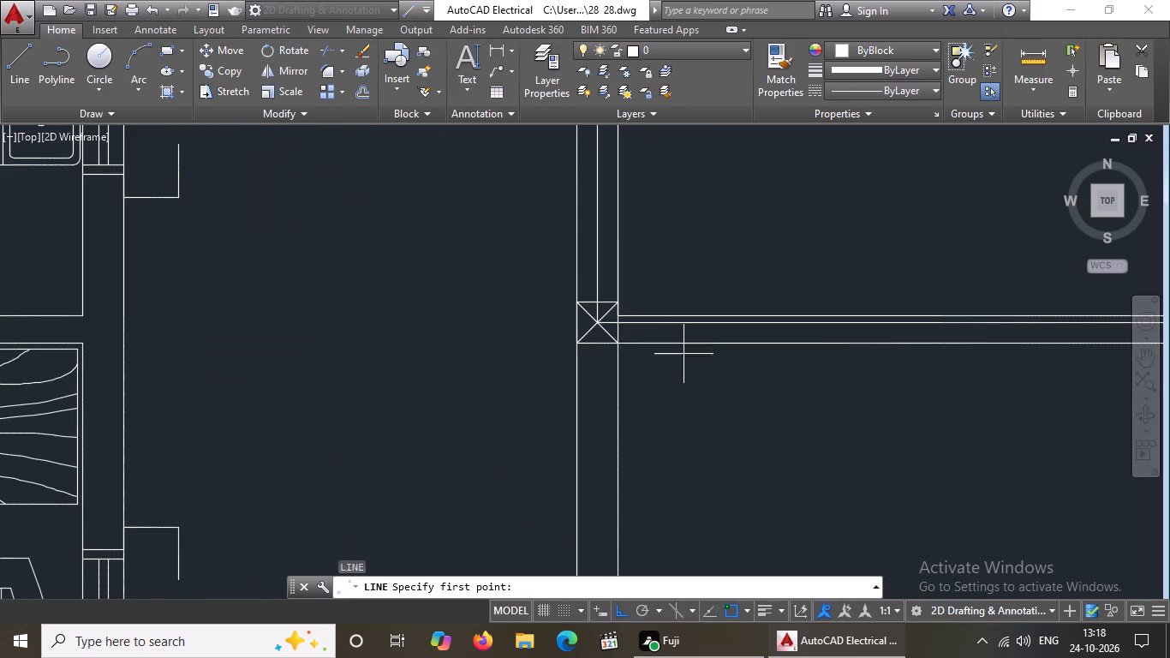
{"action": "left_click", "coordinate": [596, 323]}
{"action": "scroll", "coordinate": [596, 325], "scroll_direction": "down", "scroll_amount": 3}
{"action": "scroll", "coordinate": [594, 482], "scroll_direction": "up", "scroll_amount": 4}
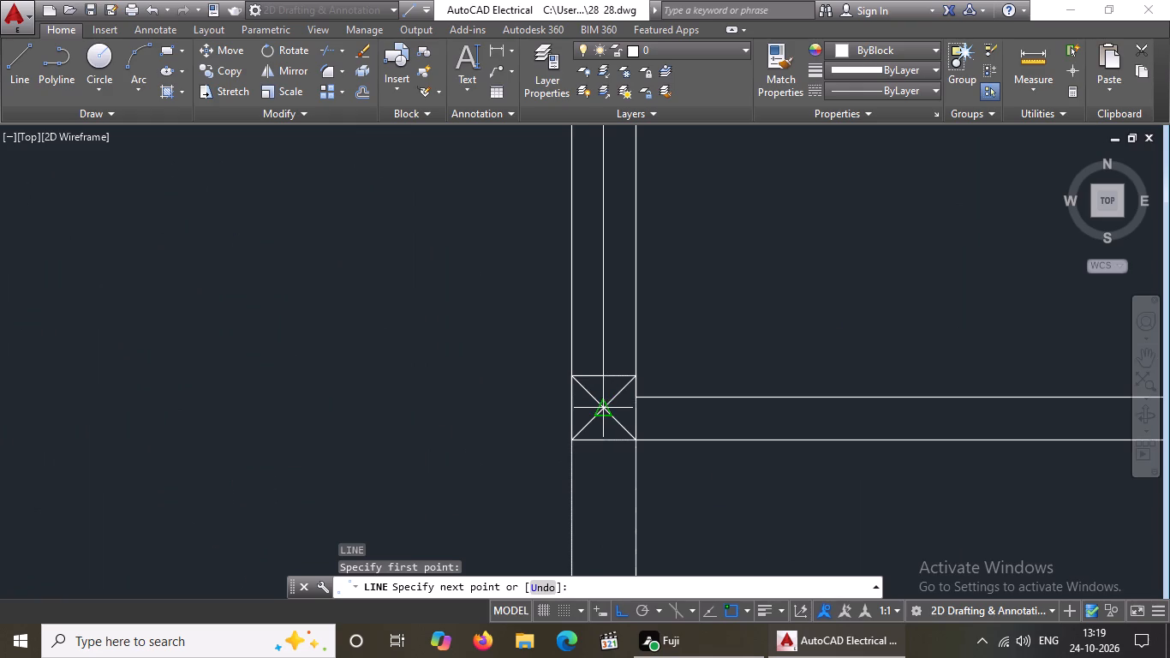
{"action": "left_click", "coordinate": [604, 410]}
{"action": "scroll", "coordinate": [624, 405], "scroll_direction": "down", "scroll_amount": 3}
{"action": "key", "text": "Escape"}
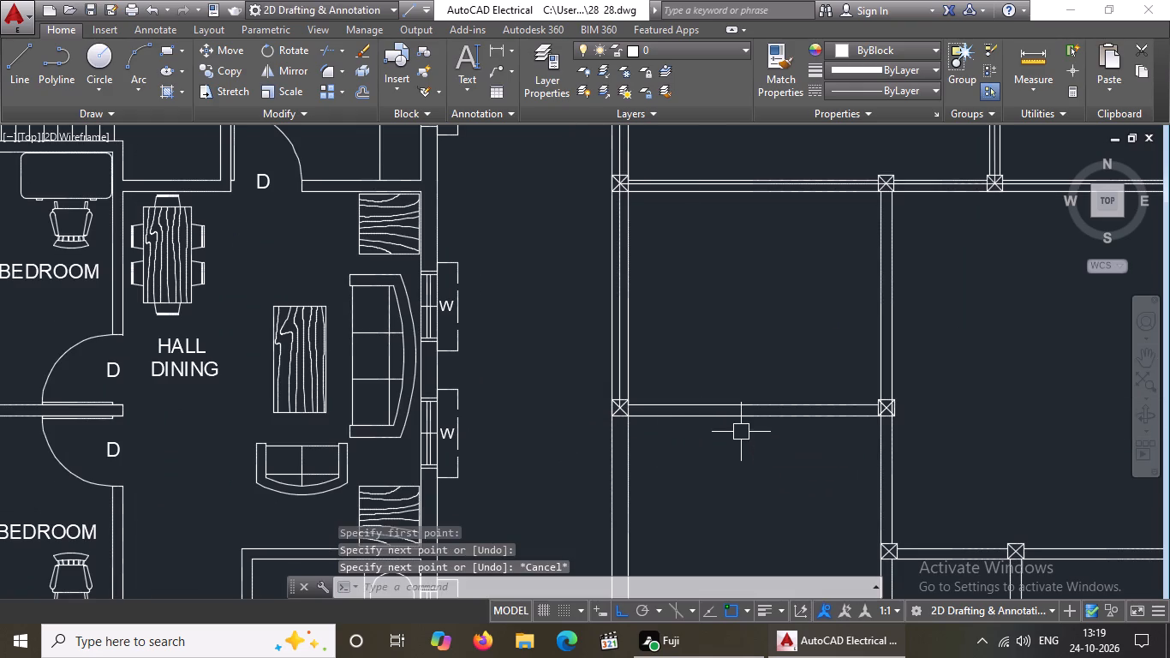
Draw the middle vertical partition's centre line from the upper horizontal wall's column to the column directly below.
{"action": "left_click", "coordinate": [16, 63]}
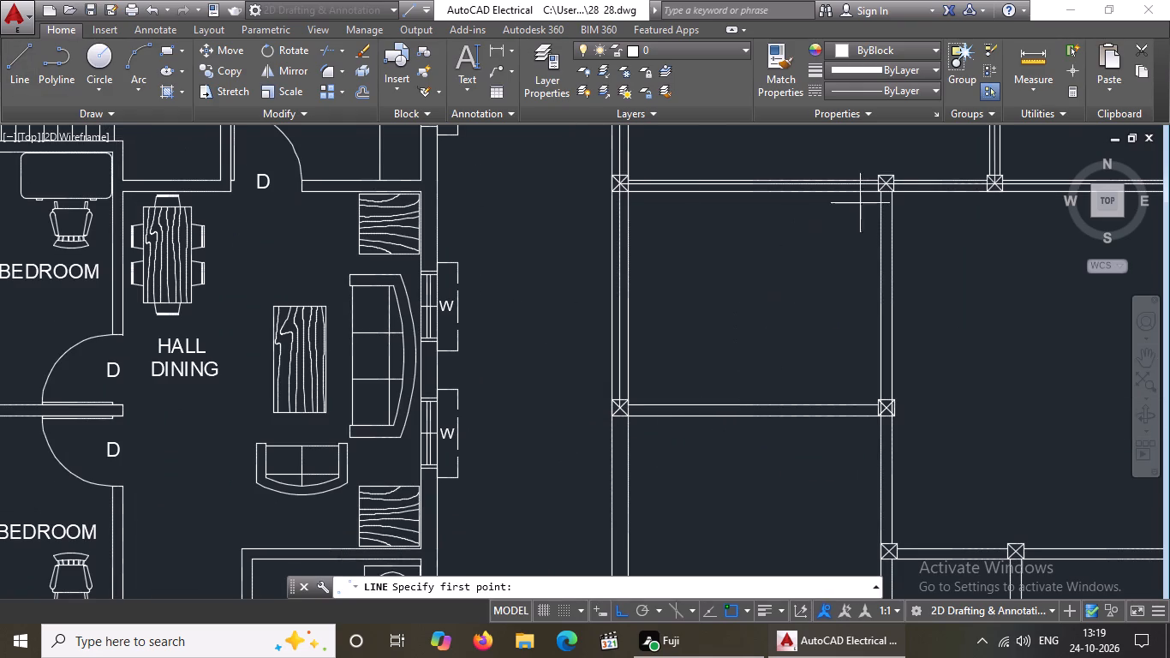
{"action": "scroll", "coordinate": [868, 200], "scroll_direction": "up", "scroll_amount": 2}
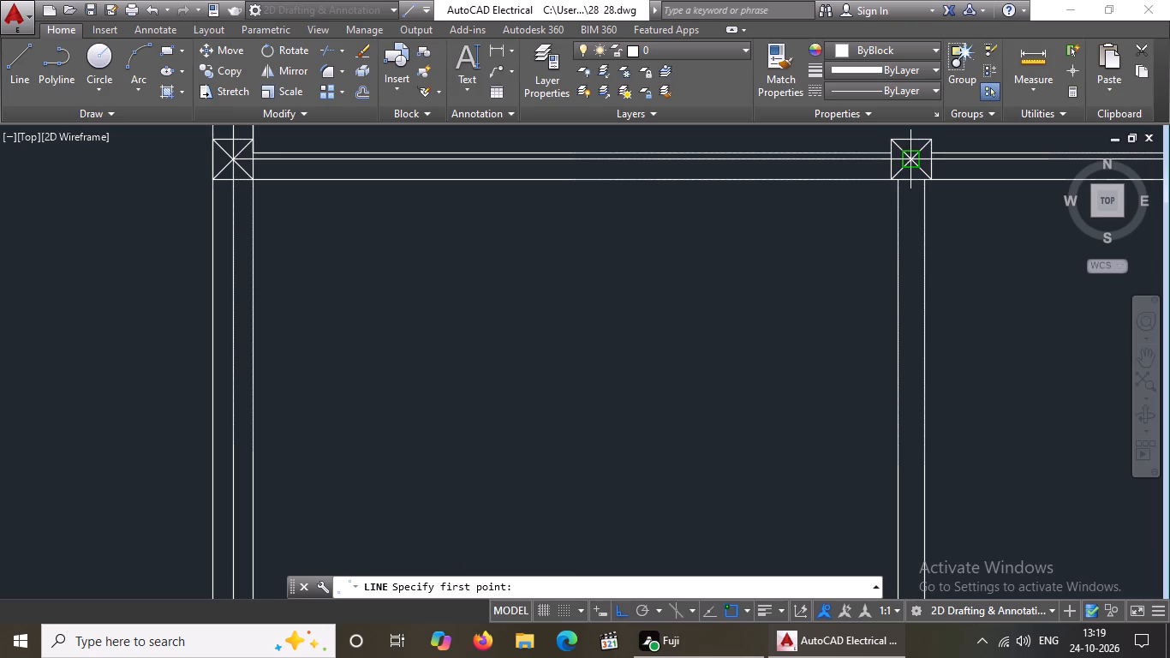
{"action": "left_click_drag", "start_coordinate": [915, 158], "coordinate": [915, 178]}
{"action": "scroll", "coordinate": [888, 305], "scroll_direction": "down", "scroll_amount": 2}
{"action": "scroll", "coordinate": [902, 479], "scroll_direction": "up", "scroll_amount": 3}
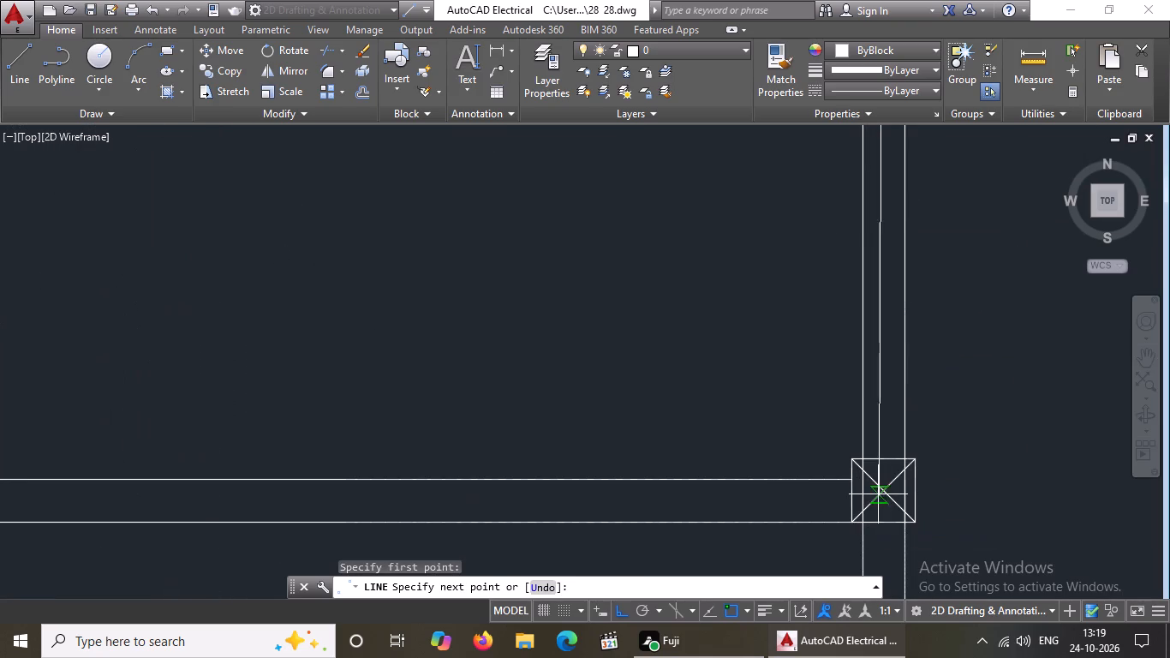
{"action": "left_click", "coordinate": [884, 493]}
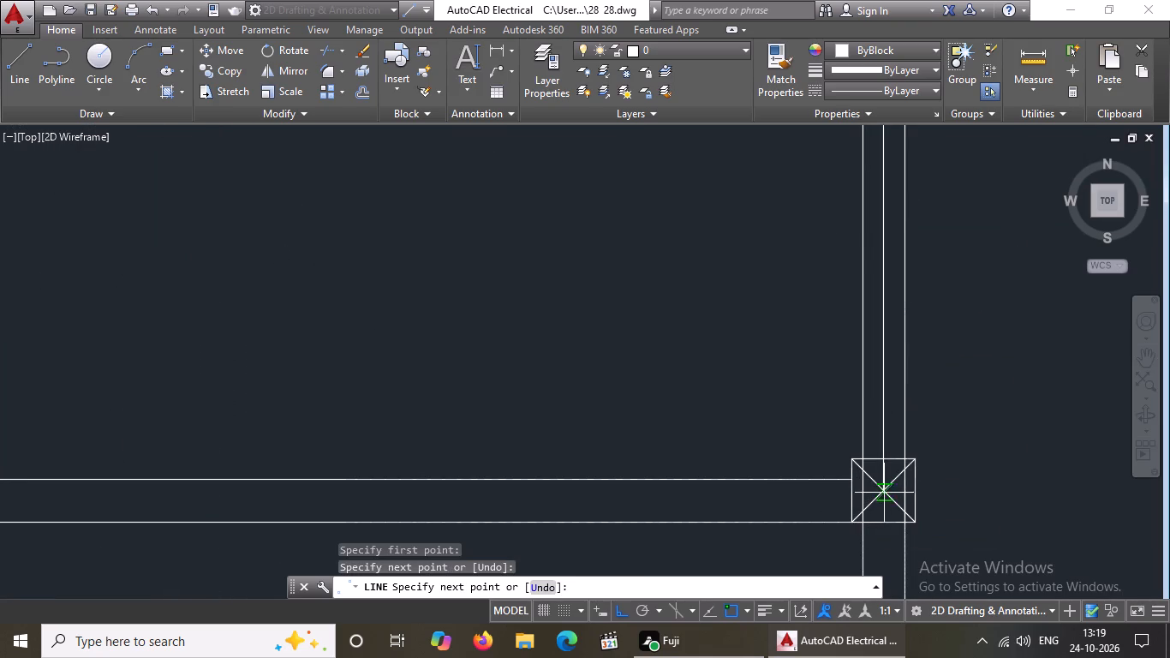
{"action": "scroll", "coordinate": [906, 505], "scroll_direction": "down", "scroll_amount": 5}
{"action": "key", "text": "Escape"}
Draw the second horizontal wall's centre line from the left outer wall's column centre to the middle partition's column centre.
{"action": "scroll", "coordinate": [934, 472], "scroll_direction": "down", "scroll_amount": 1}
{"action": "middle_click_drag", "start_coordinate": [957, 469], "coordinate": [831, 431]}
{"action": "scroll", "coordinate": [824, 467], "scroll_direction": "up", "scroll_amount": 2}
{"action": "key", "text": "Escape"}
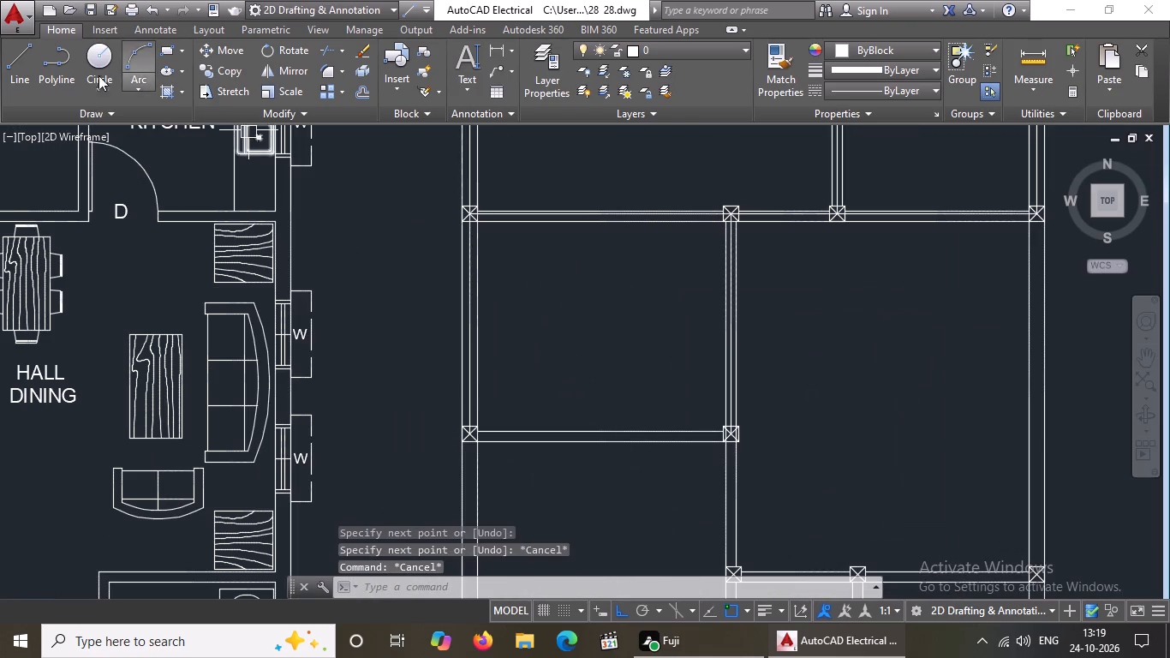
{"action": "left_click", "coordinate": [17, 67]}
{"action": "scroll", "coordinate": [442, 454], "scroll_direction": "up", "scroll_amount": 3}
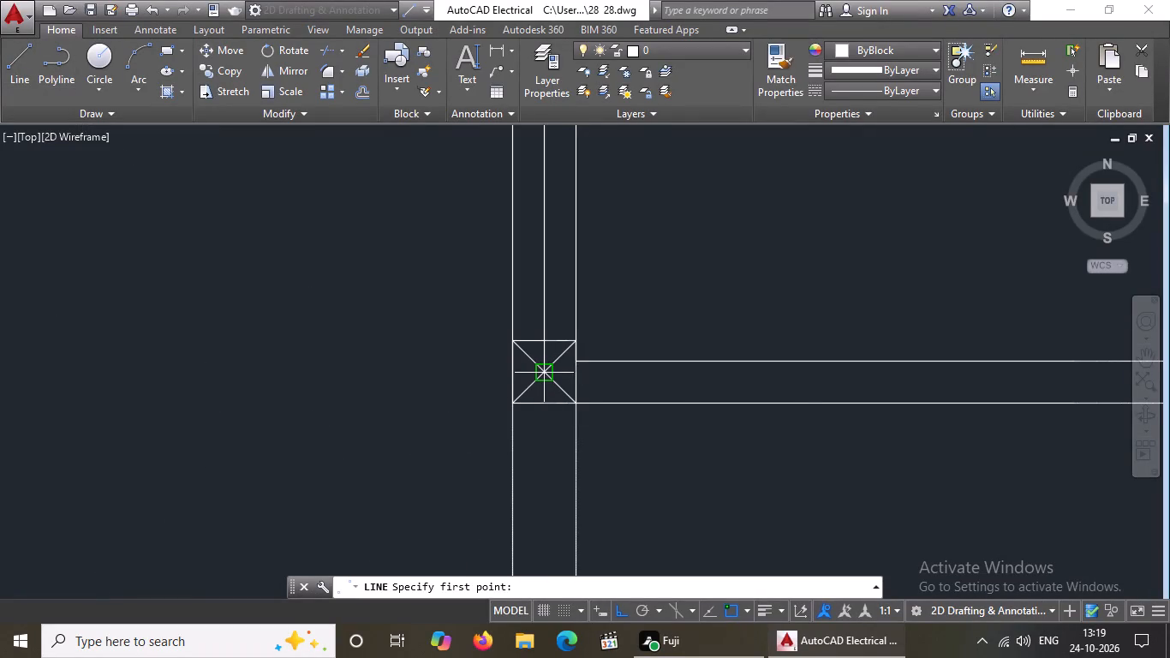
{"action": "left_click", "coordinate": [542, 376]}
{"action": "scroll", "coordinate": [707, 387], "scroll_direction": "down", "scroll_amount": 3}
{"action": "scroll", "coordinate": [935, 389], "scroll_direction": "up", "scroll_amount": 3}
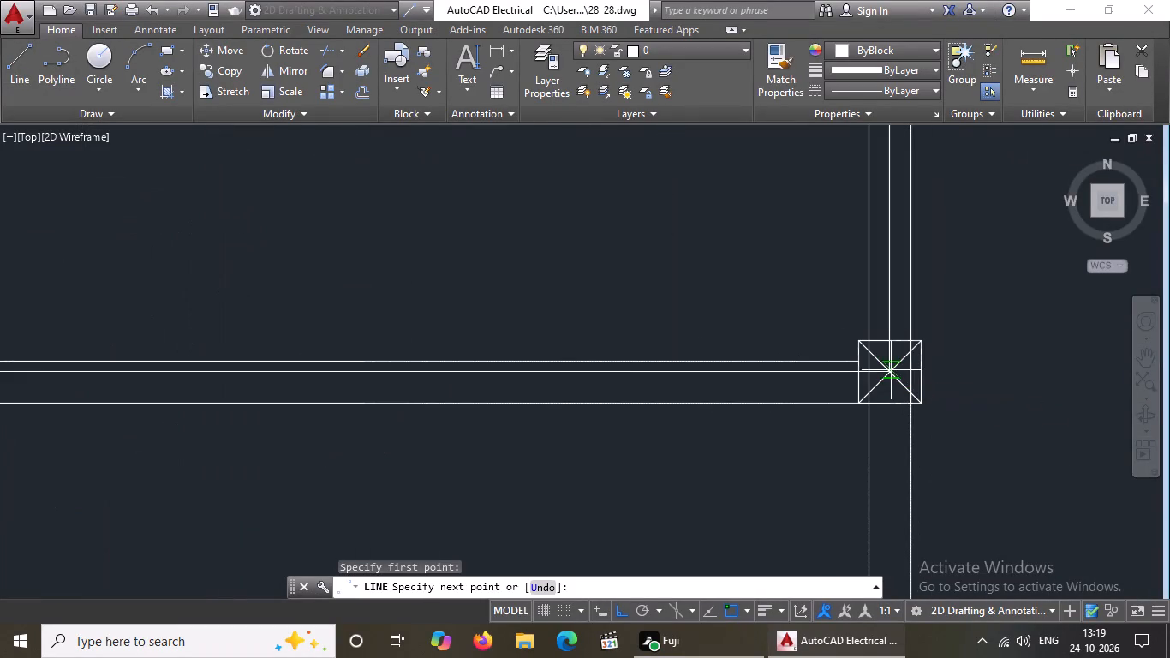
{"action": "left_click", "coordinate": [890, 371]}
{"action": "scroll", "coordinate": [897, 381], "scroll_direction": "down", "scroll_amount": 6}
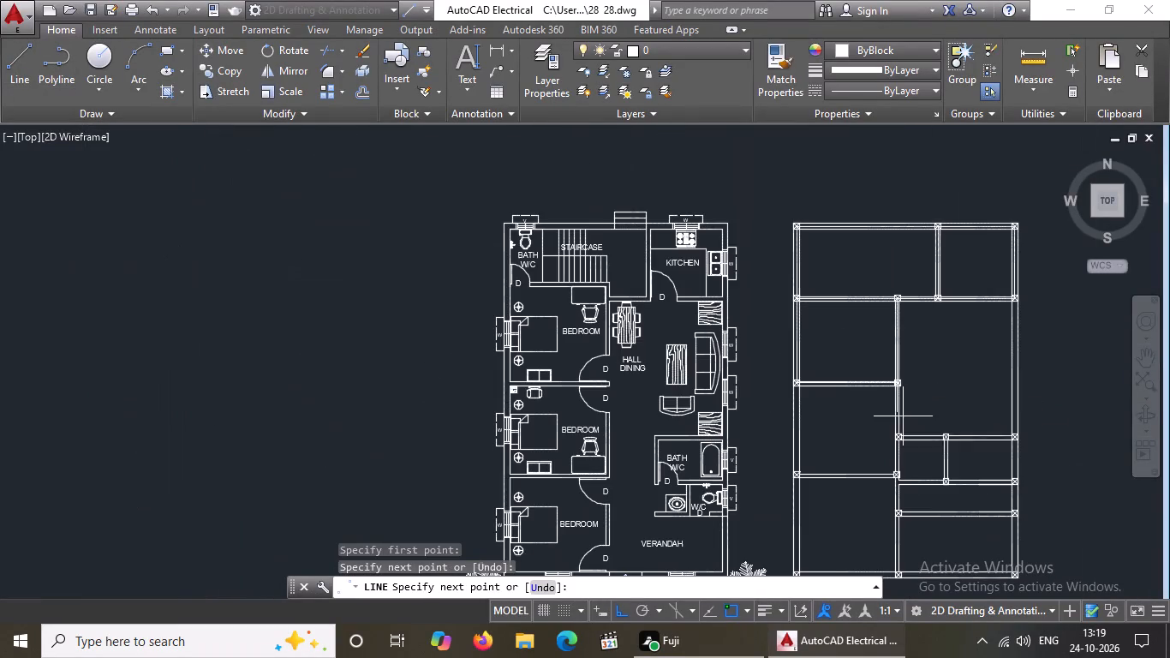
{"action": "key", "text": "Escape"}
Draw the middle partition's centre line from the second horizontal wall's column centre down to the bottom edge of the next column.
{"action": "scroll", "coordinate": [950, 423], "scroll_direction": "up", "scroll_amount": 2}
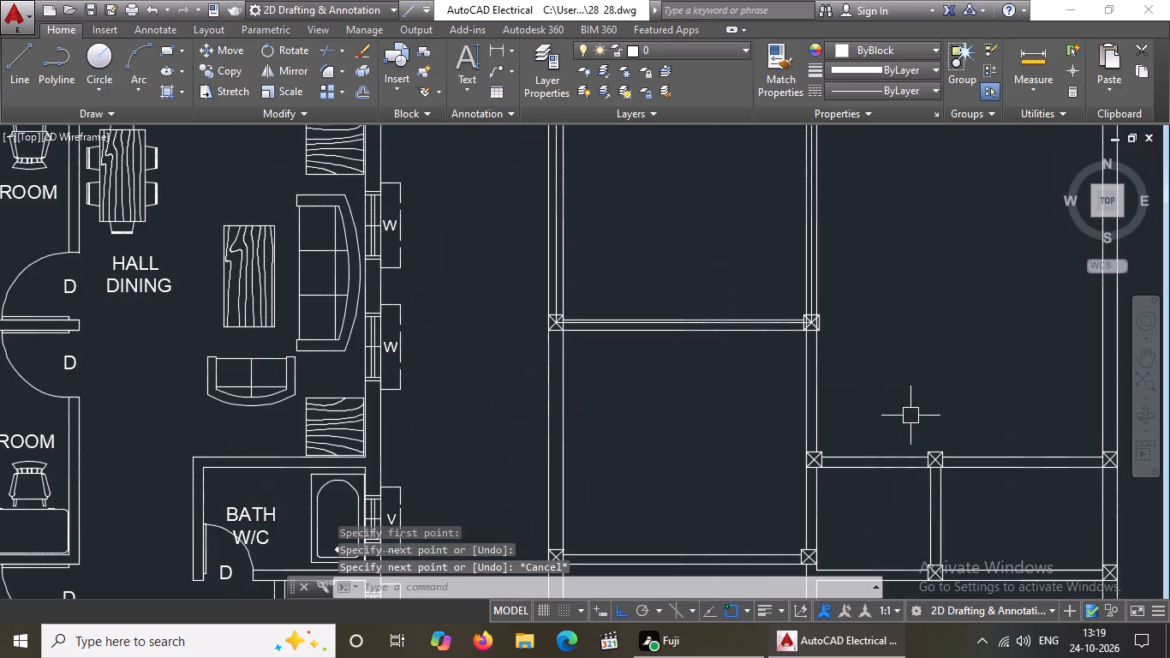
{"action": "middle_click_drag", "start_coordinate": [821, 448], "coordinate": [793, 460]}
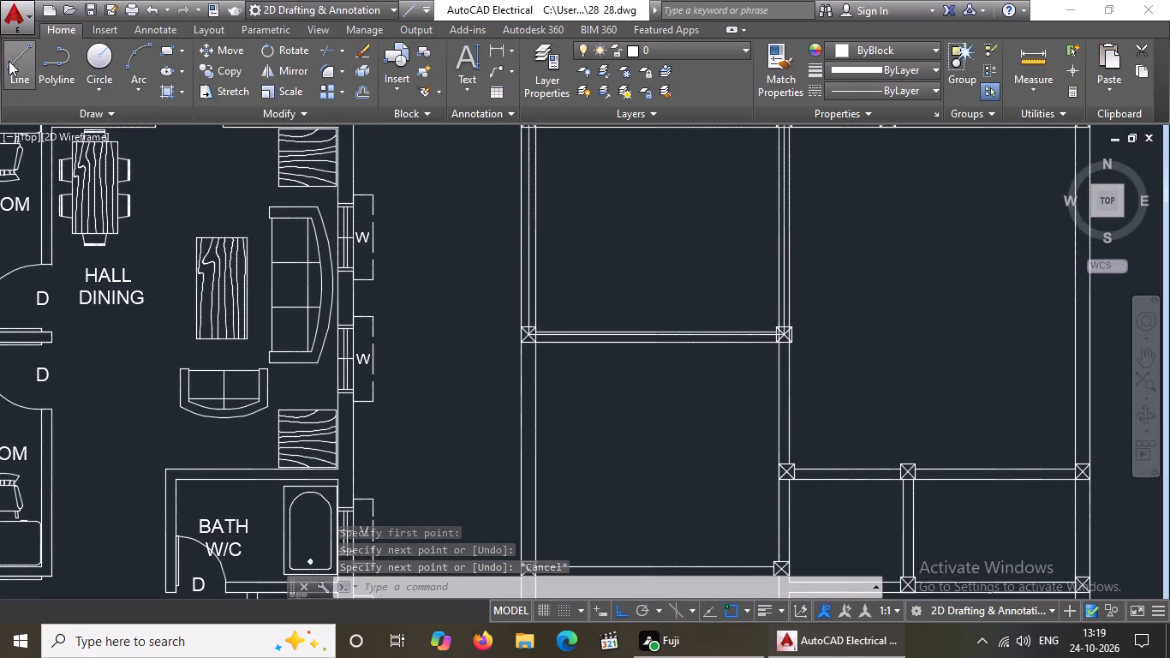
{"action": "left_click", "coordinate": [9, 61]}
{"action": "scroll", "coordinate": [945, 360], "scroll_direction": "up", "scroll_amount": 3}
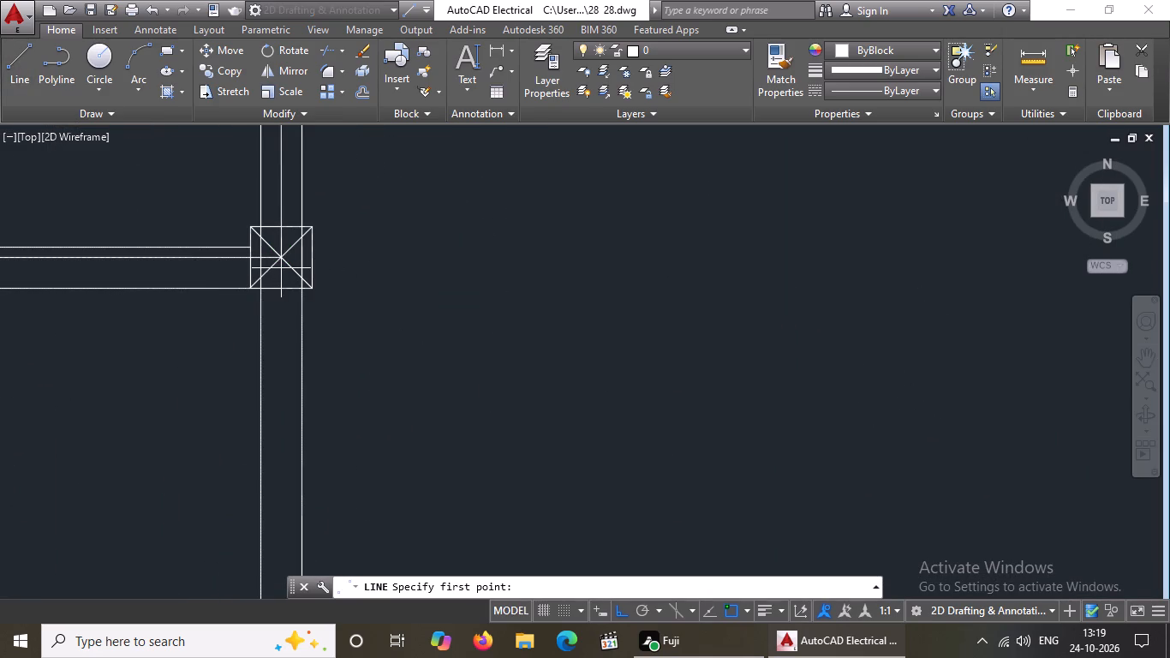
{"action": "left_click", "coordinate": [279, 255]}
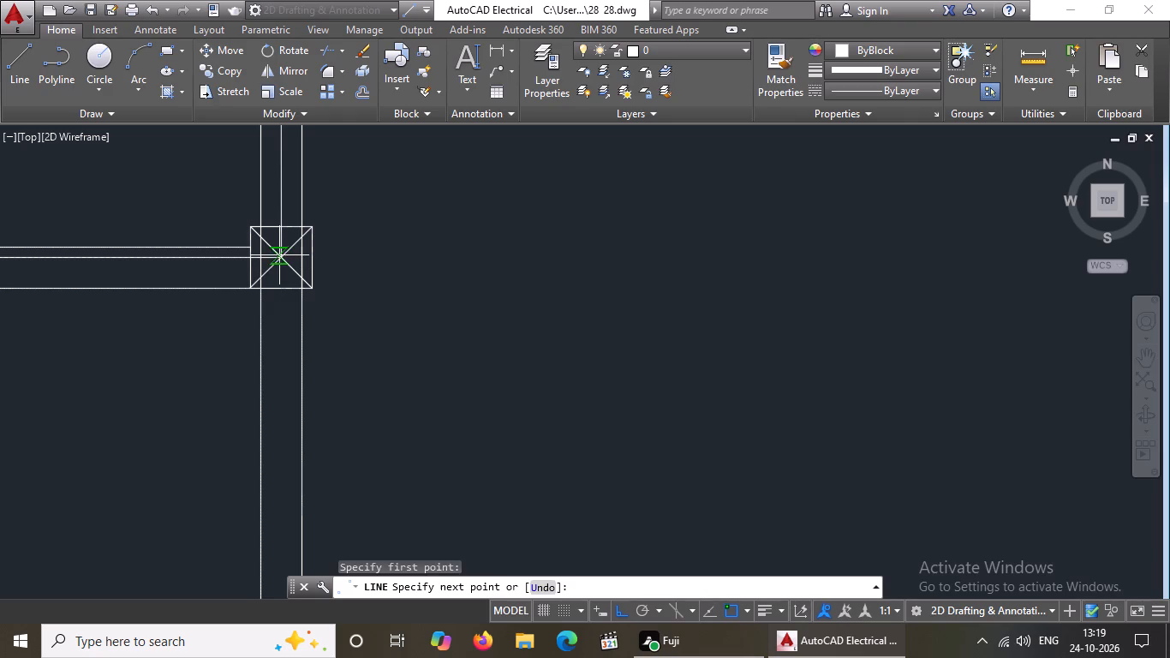
{"action": "scroll", "coordinate": [278, 286], "scroll_direction": "down", "scroll_amount": 5}
{"action": "scroll", "coordinate": [282, 347], "scroll_direction": "up", "scroll_amount": 3}
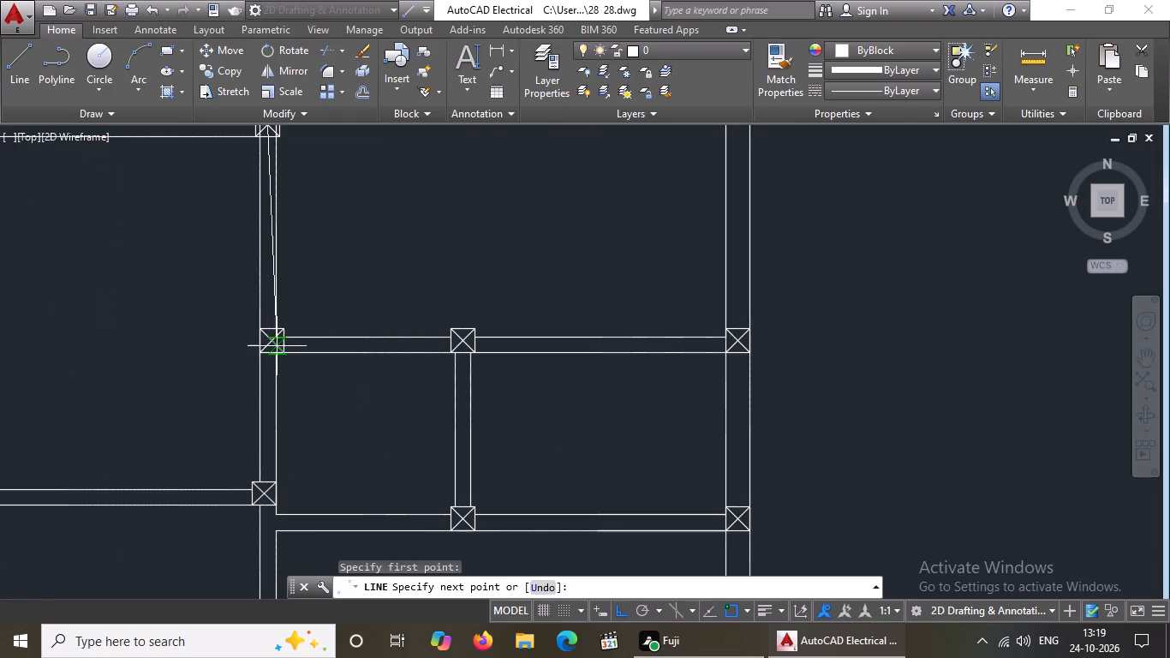
{"action": "scroll", "coordinate": [277, 346], "scroll_direction": "up", "scroll_amount": 4}
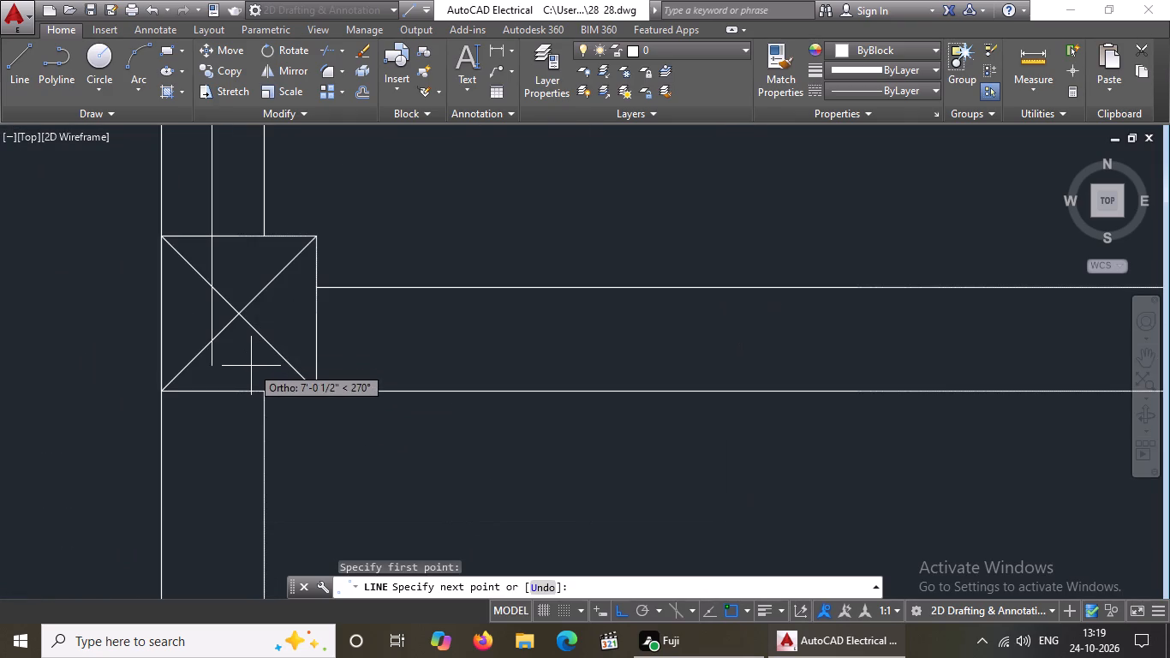
{"action": "left_click", "coordinate": [212, 392]}
{"action": "key", "text": "Escape"}
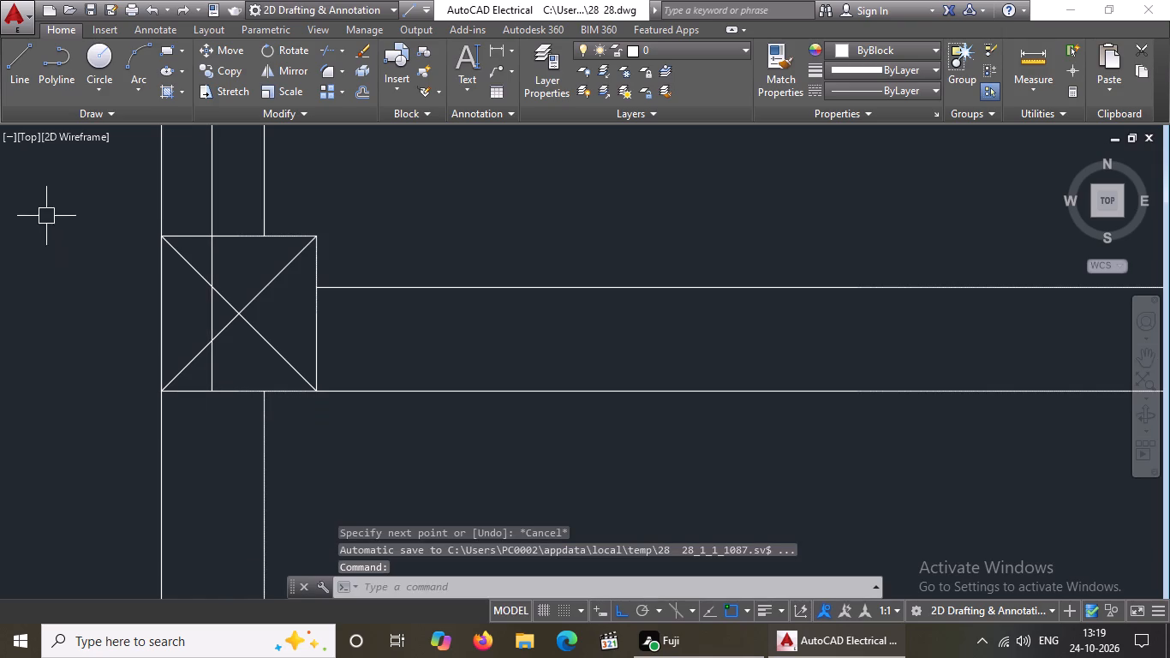
Move the crossed column at the line's lower end horizontally so its centre sits on the new centre line.
{"action": "left_click_drag", "start_coordinate": [76, 194], "coordinate": [81, 202]}
{"action": "left_click", "coordinate": [361, 437]}
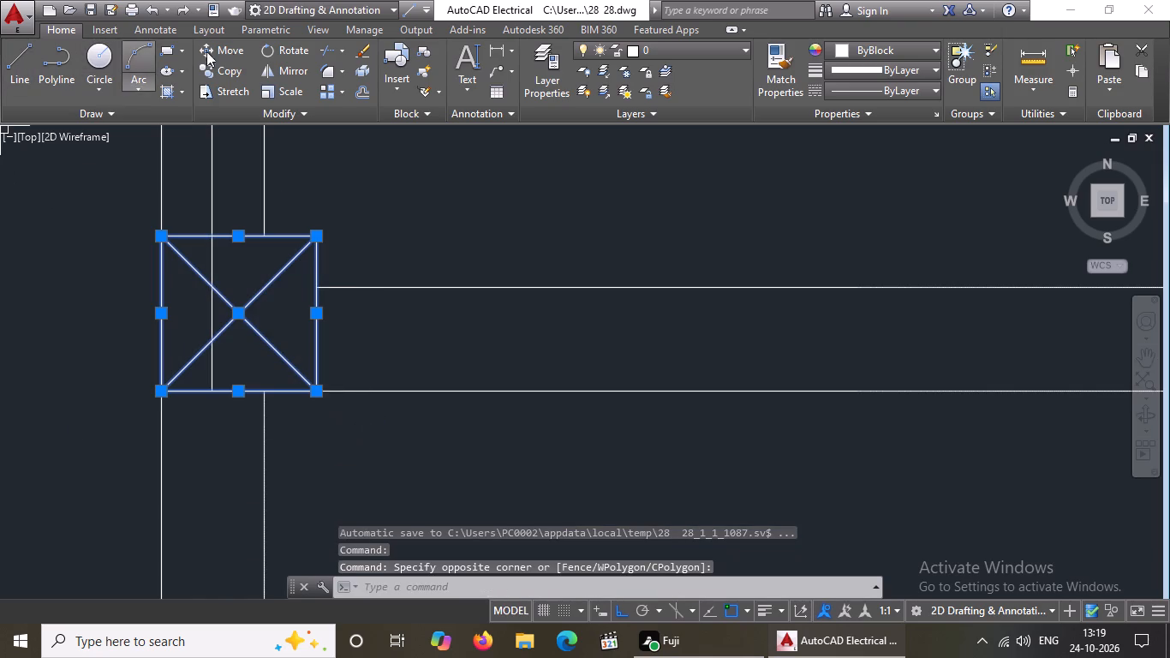
{"action": "left_click", "coordinate": [223, 51]}
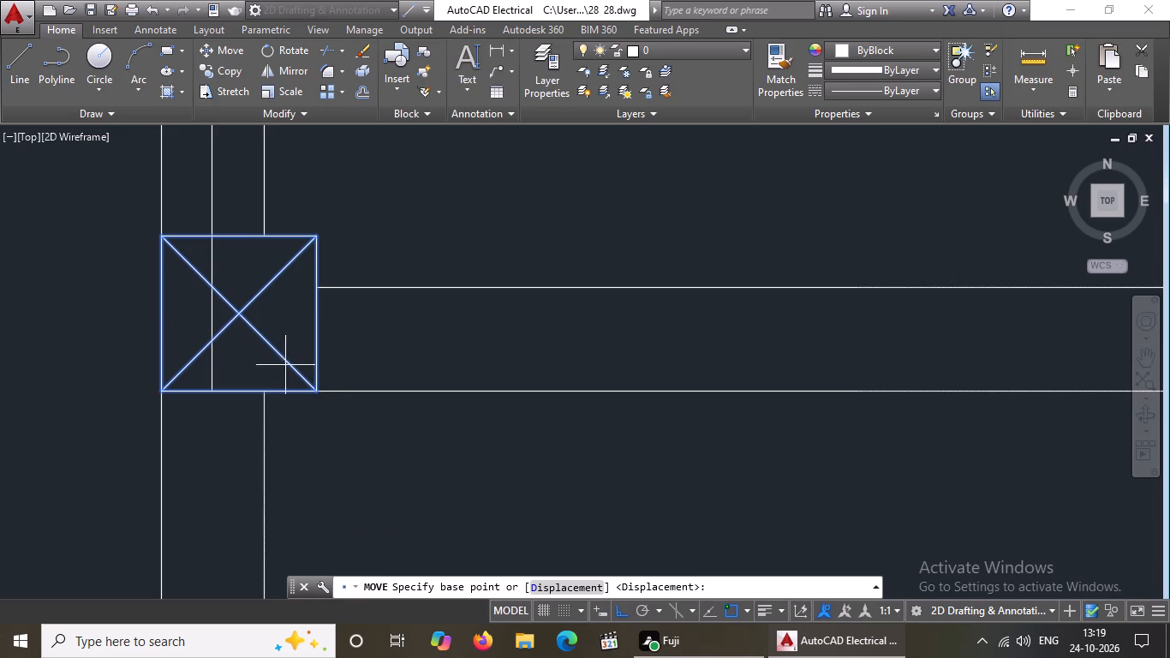
{"action": "left_click", "coordinate": [240, 313]}
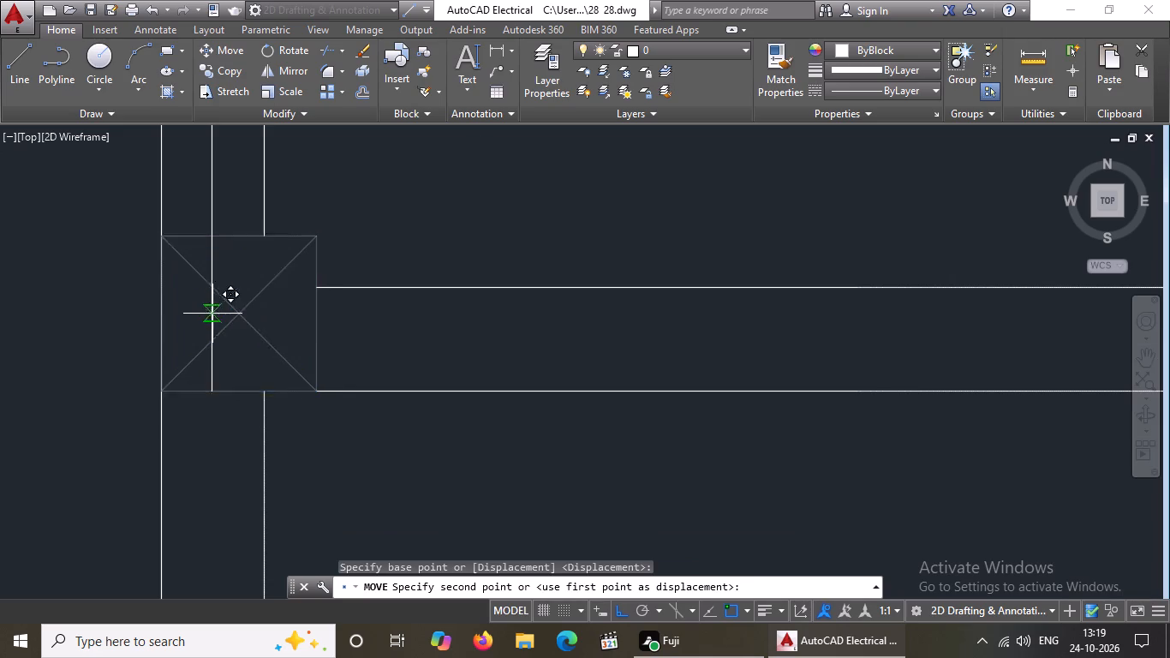
{"action": "scroll", "coordinate": [211, 310], "scroll_direction": "up", "scroll_amount": 2}
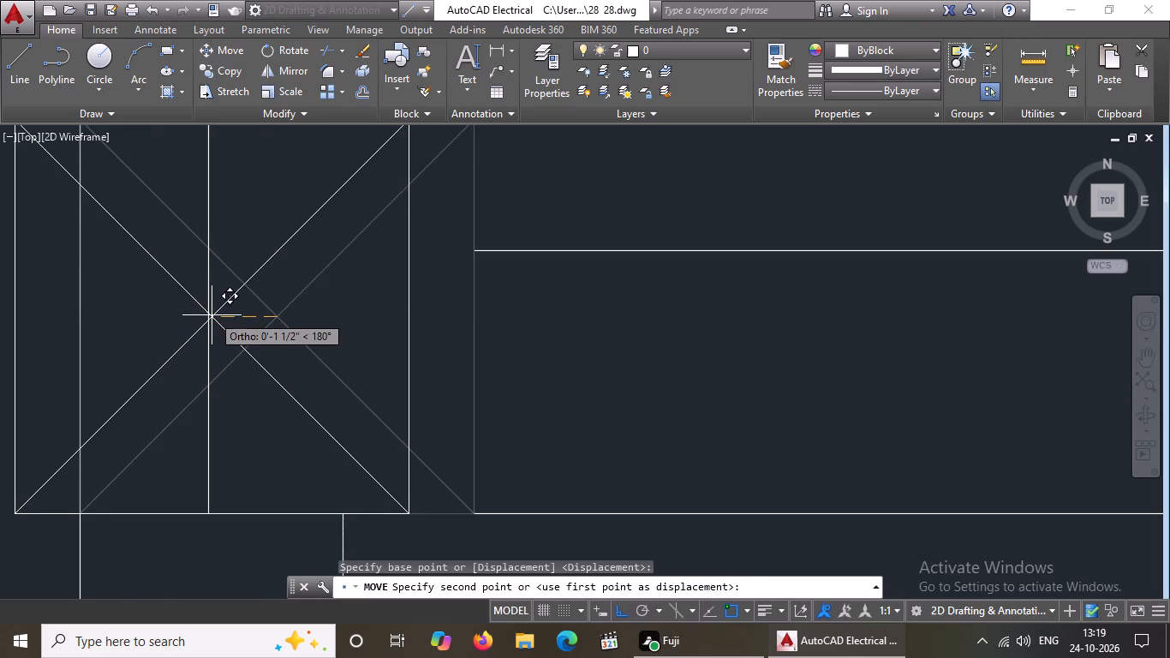
{"action": "left_click", "coordinate": [208, 315]}
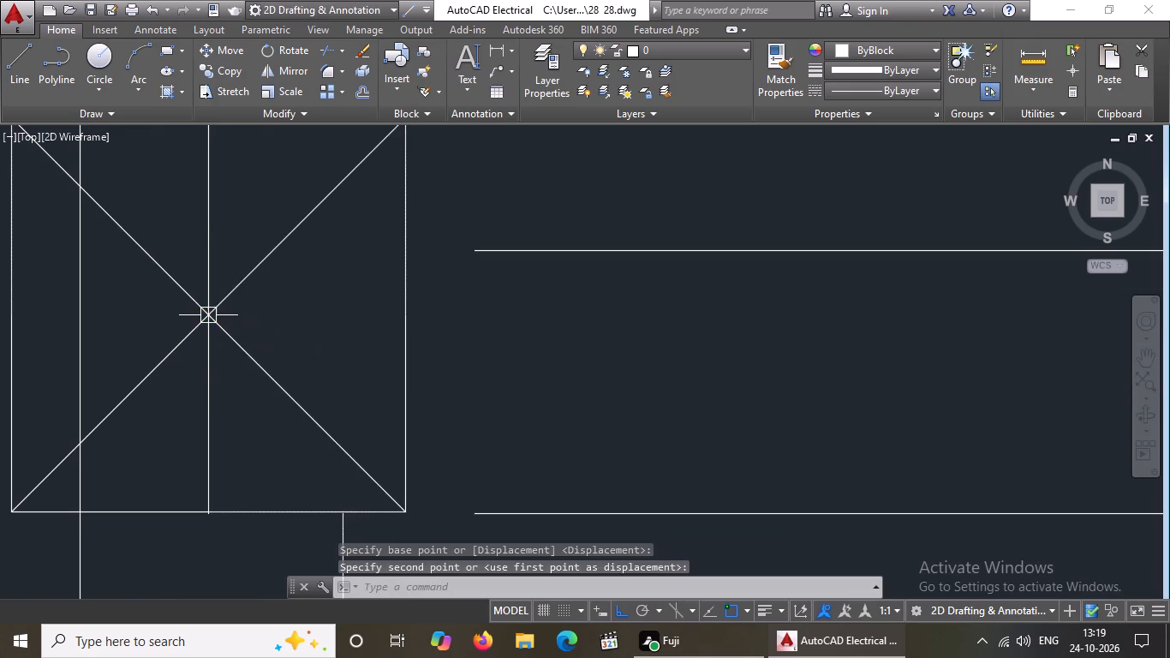
{"action": "key", "text": "Escape"}
{"action": "scroll", "coordinate": [455, 396], "scroll_direction": "down", "scroll_amount": 2}
{"action": "key", "text": "Escape"}
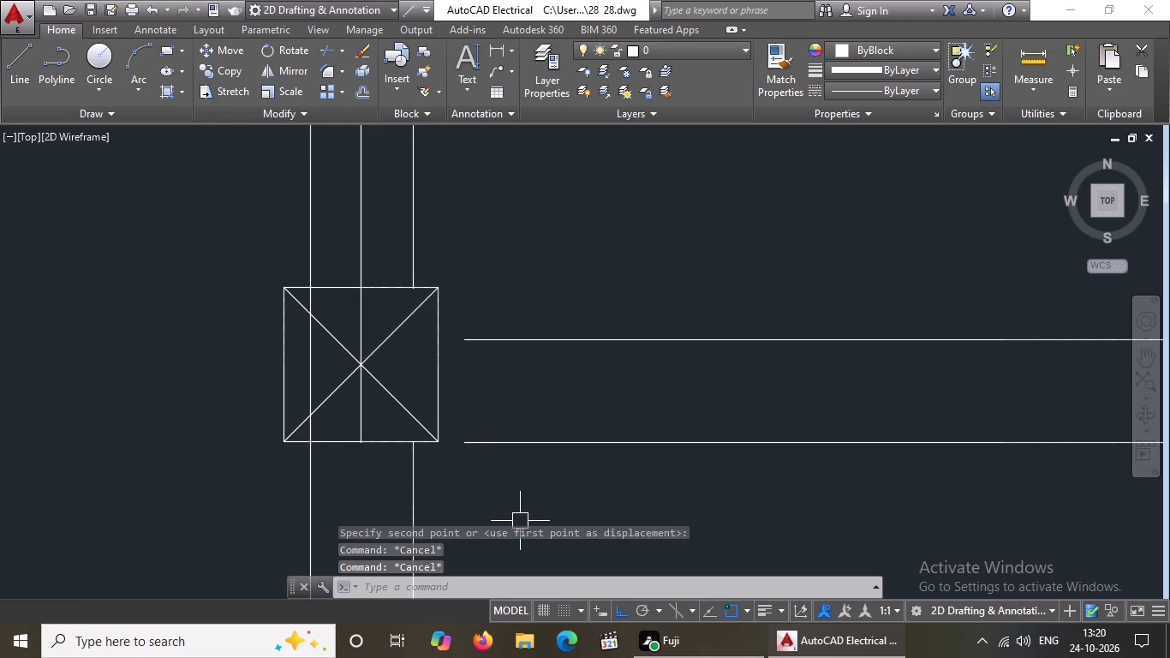
Extend both lines of the adjoining horizontal bath wall to the moved column's edge.
{"action": "key", "text": "e"}
{"action": "type", "text": "X"}
{"action": "key", "text": "space"}
{"action": "key", "text": "space"}
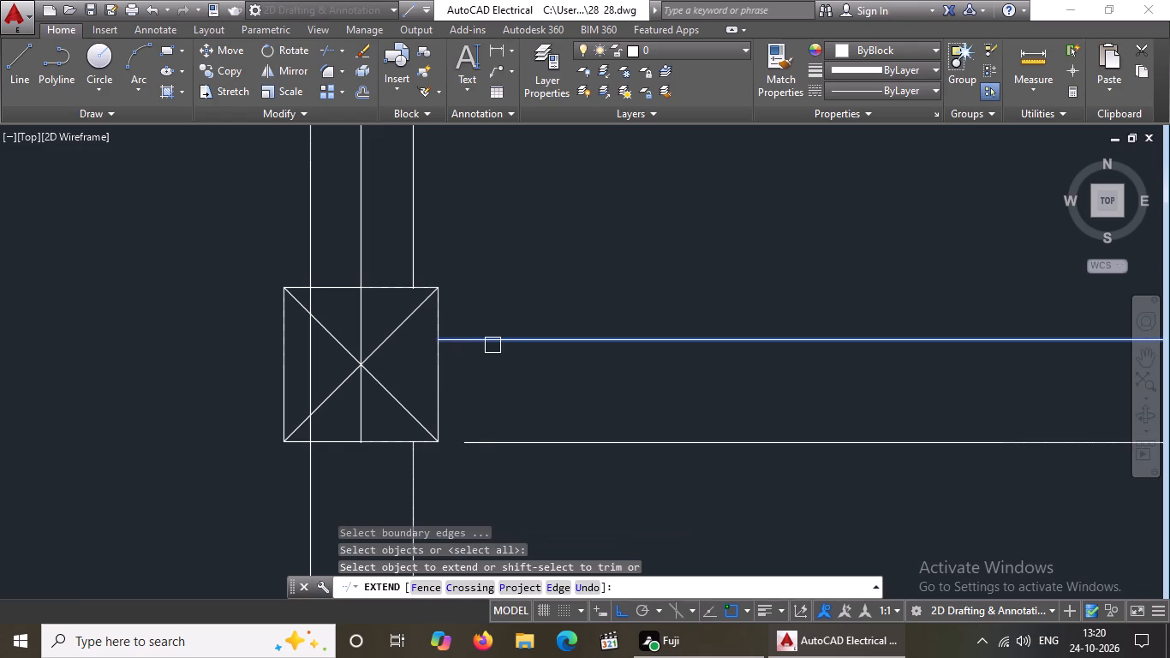
{"action": "left_click", "coordinate": [487, 343]}
{"action": "left_click", "coordinate": [489, 447]}
{"action": "key", "text": "Escape"}
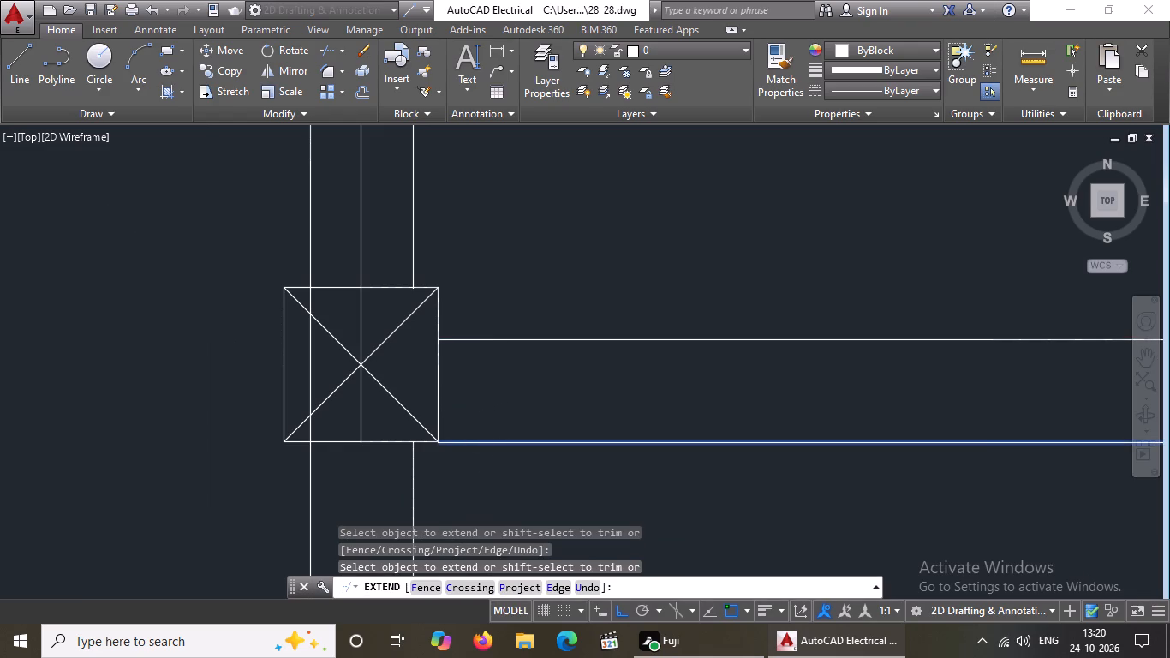
Trim the partition's wall line and centre line where they run inside the moved column.
{"action": "type", "text": "TR"}
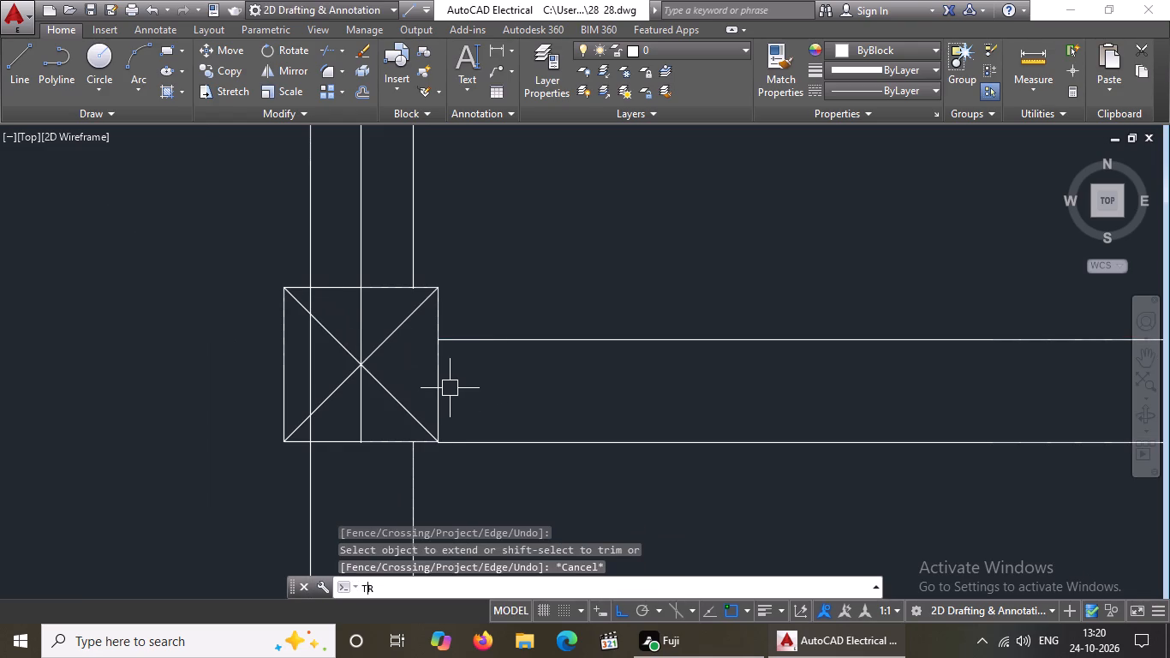
{"action": "key", "text": "space"}
{"action": "key", "text": "space"}
{"action": "scroll", "coordinate": [309, 299], "scroll_direction": "up", "scroll_amount": 2}
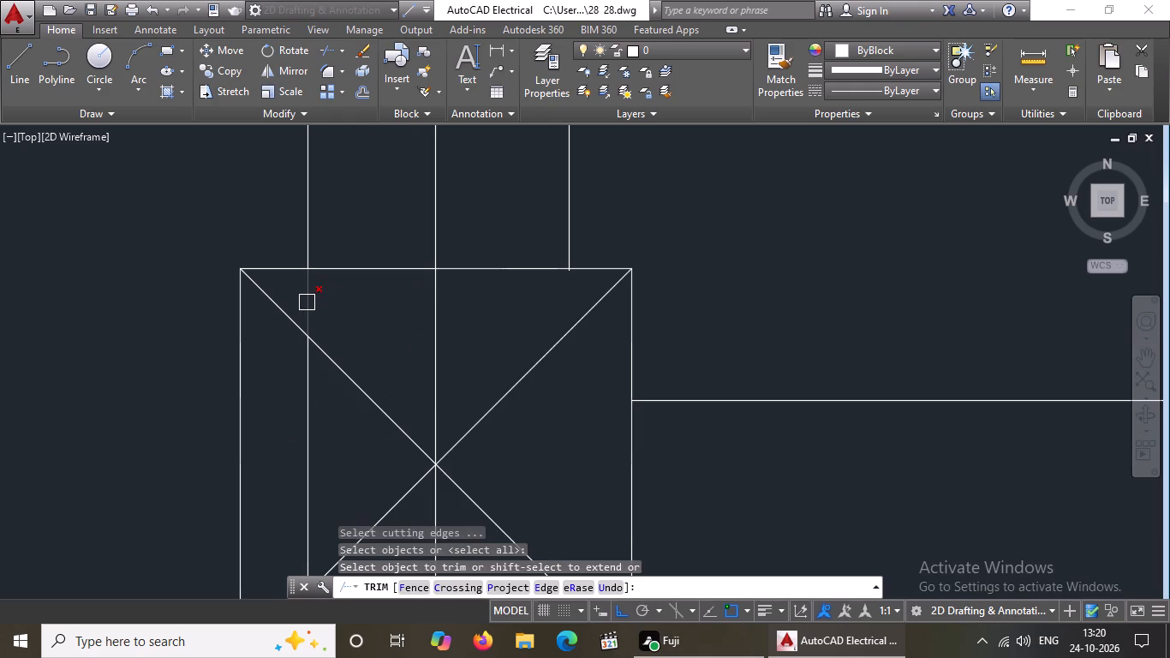
{"action": "left_click", "coordinate": [307, 302]}
{"action": "left_click", "coordinate": [306, 389]}
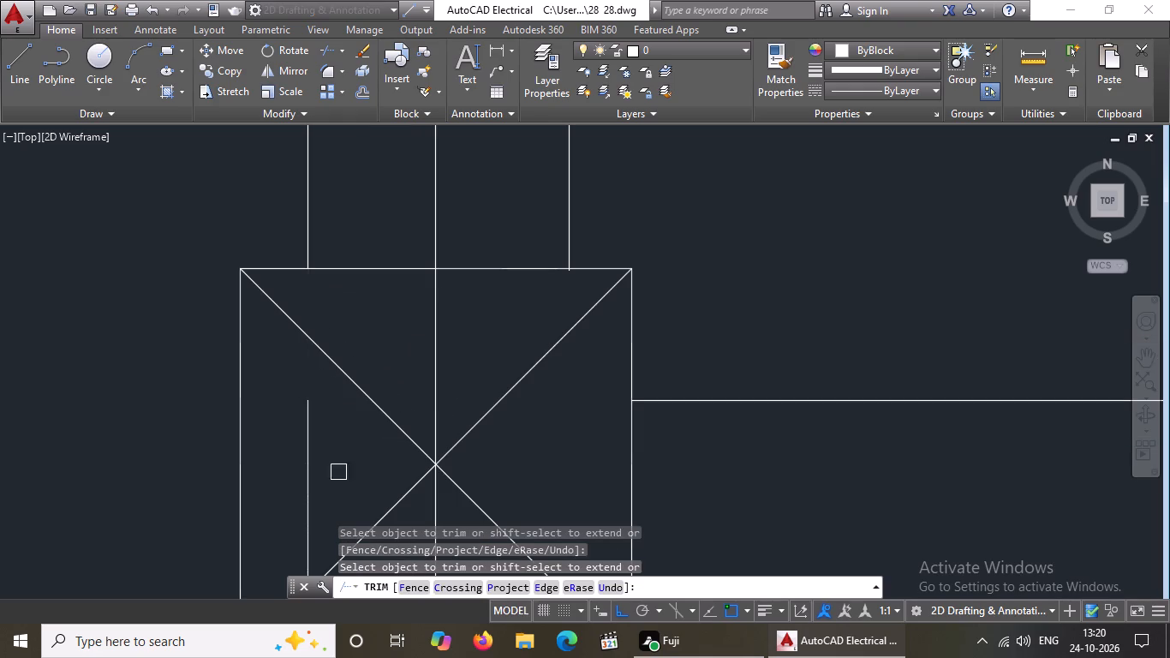
{"action": "left_click_drag", "start_coordinate": [307, 475], "coordinate": [332, 464]}
{"action": "left_click", "coordinate": [433, 353]}
{"action": "left_click", "coordinate": [436, 426]}
{"action": "scroll", "coordinate": [463, 362], "scroll_direction": "down", "scroll_amount": 3}
{"action": "scroll", "coordinate": [463, 424], "scroll_direction": "up", "scroll_amount": 2}
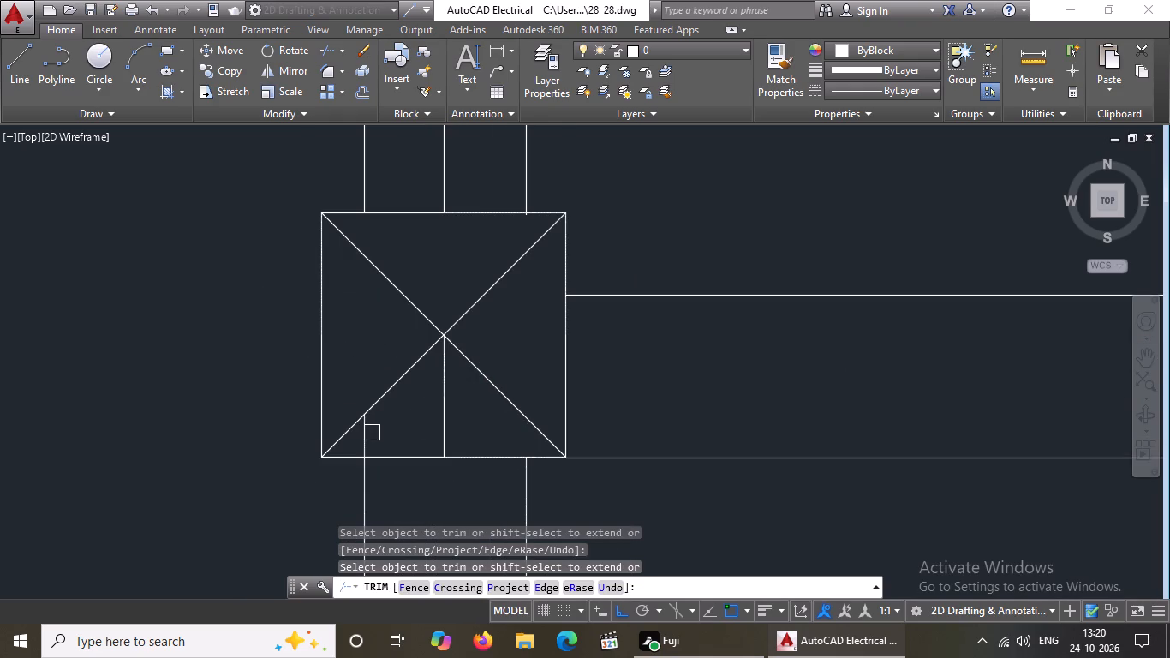
{"action": "left_click_drag", "start_coordinate": [365, 436], "coordinate": [398, 426]}
{"action": "left_click", "coordinate": [441, 425]}
{"action": "scroll", "coordinate": [503, 394], "scroll_direction": "down", "scroll_amount": 3}
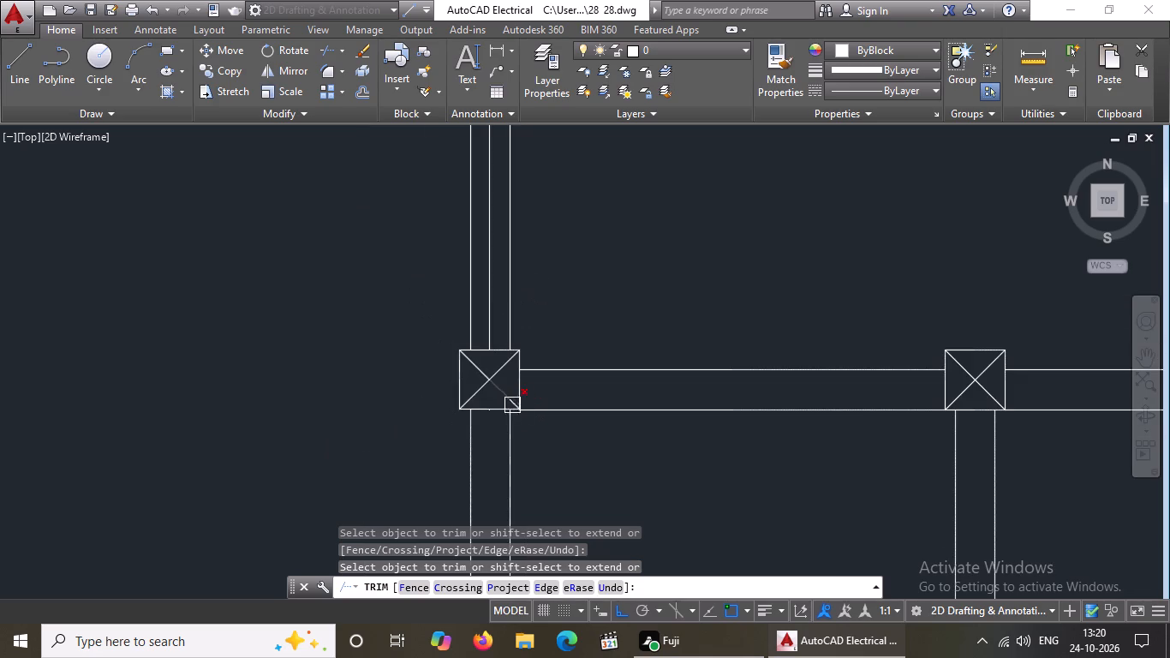
{"action": "scroll", "coordinate": [574, 412], "scroll_direction": "down", "scroll_amount": 1}
{"action": "scroll", "coordinate": [654, 410], "scroll_direction": "down", "scroll_amount": 1}
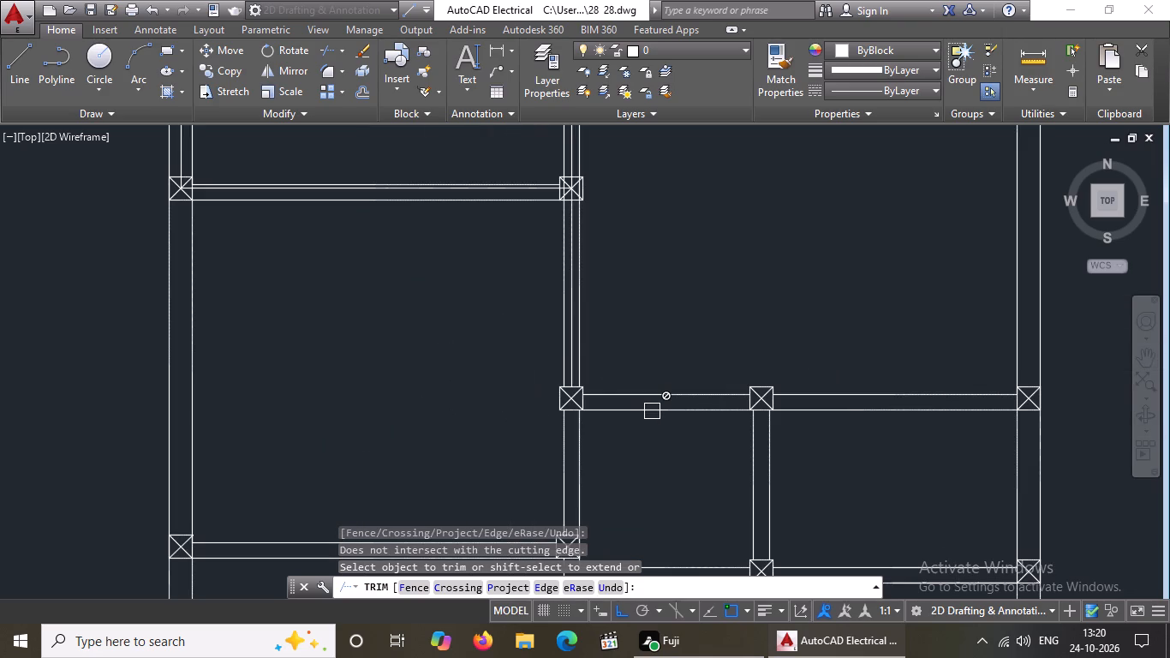
{"action": "scroll", "coordinate": [579, 369], "scroll_direction": "up", "scroll_amount": 2}
{"action": "key", "text": "Escape"}
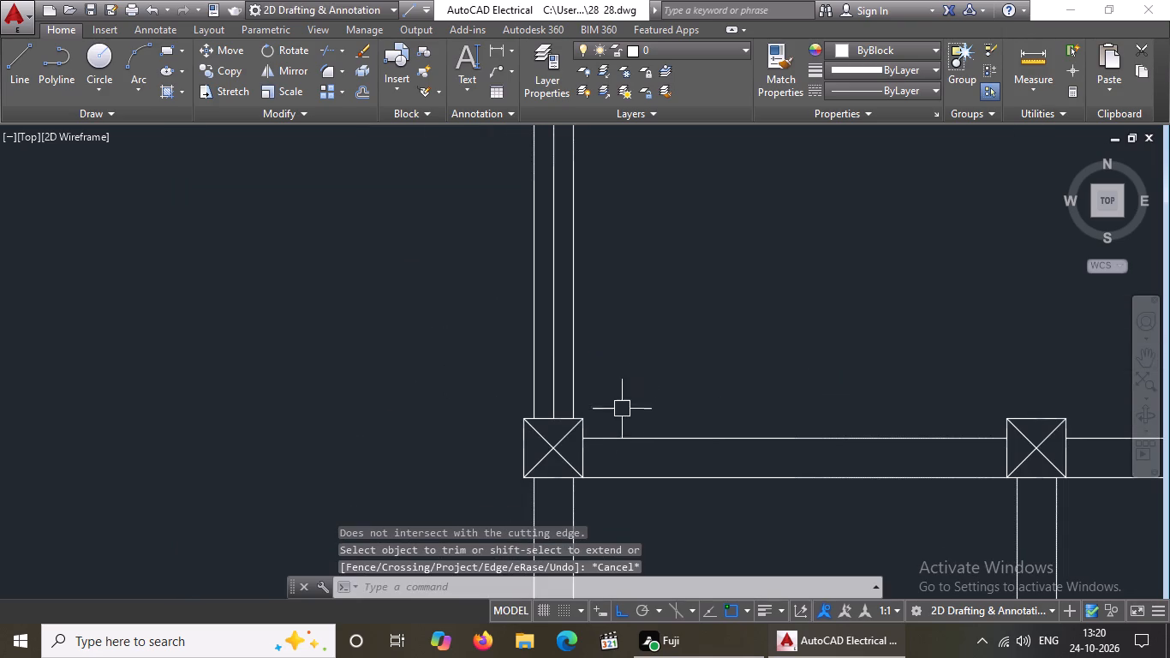
Extend the middle partition's centre line into the moved column to its centre.
{"action": "type", "text": "EX"}
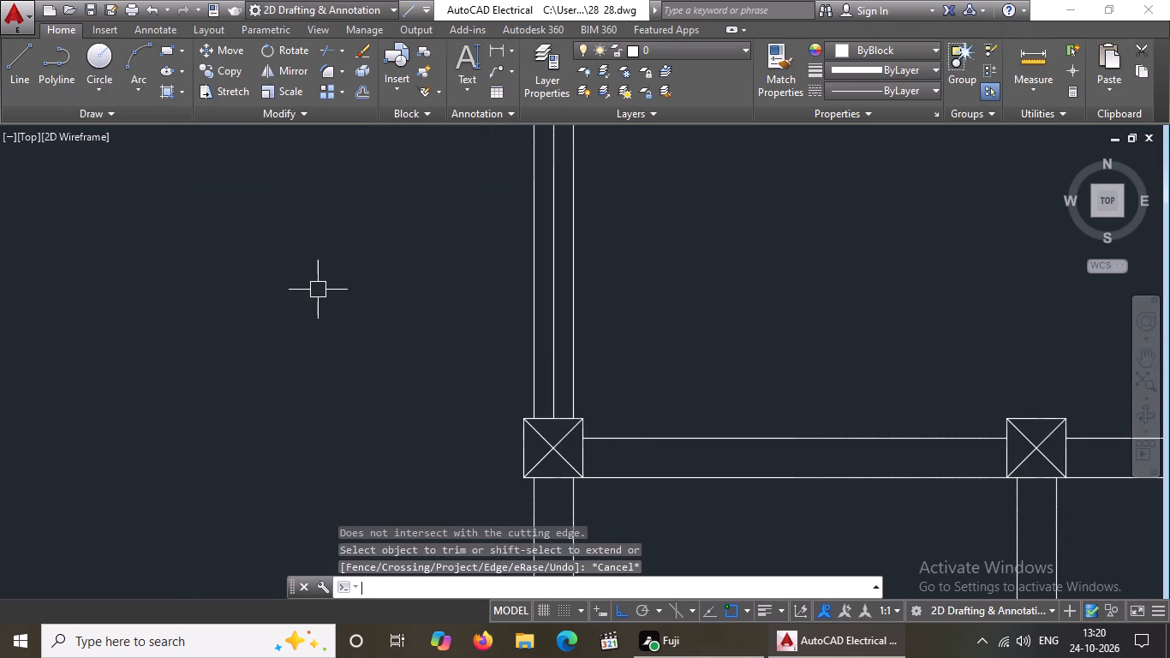
{"action": "key", "text": "space"}
{"action": "key", "text": "space"}
{"action": "scroll", "coordinate": [339, 232], "scroll_direction": "up", "scroll_amount": 2}
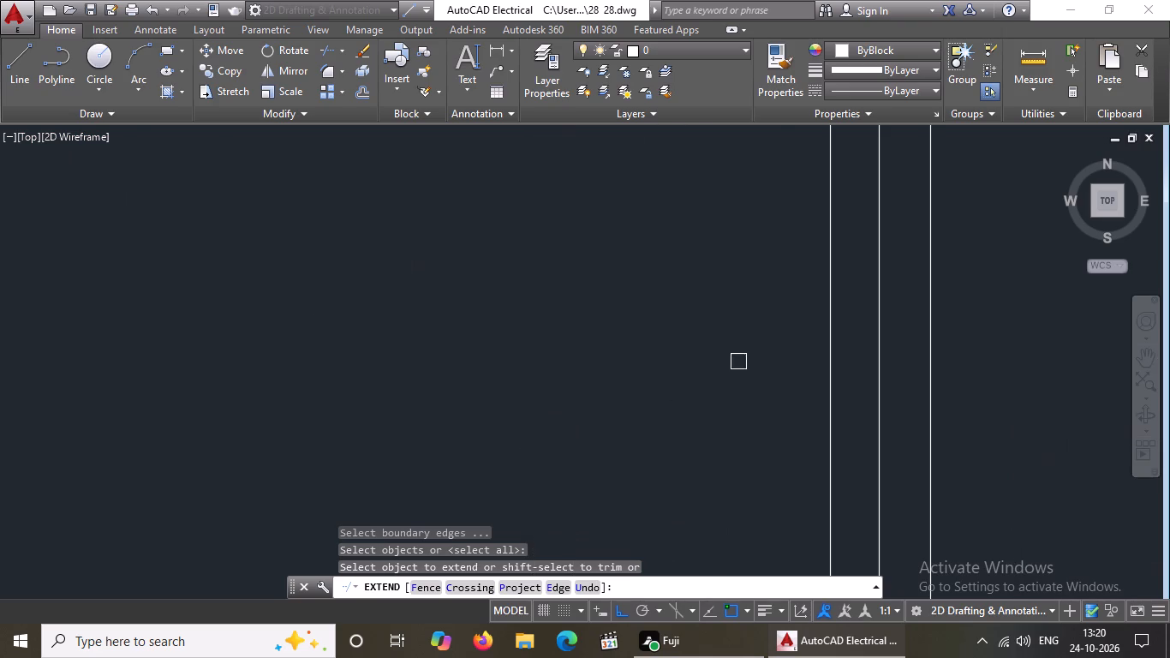
{"action": "scroll", "coordinate": [738, 361], "scroll_direction": "down", "scroll_amount": 3}
{"action": "scroll", "coordinate": [863, 443], "scroll_direction": "up", "scroll_amount": 3}
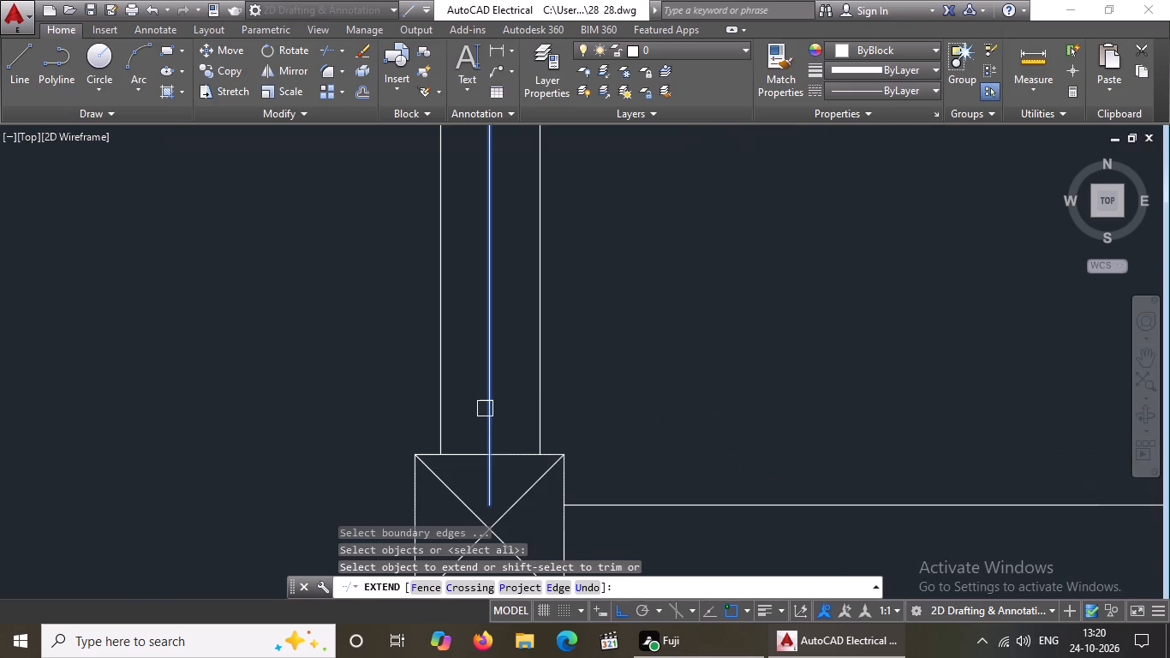
{"action": "left_click", "coordinate": [485, 410]}
{"action": "left_click", "coordinate": [487, 483]}
{"action": "scroll", "coordinate": [570, 446], "scroll_direction": "down", "scroll_amount": 4}
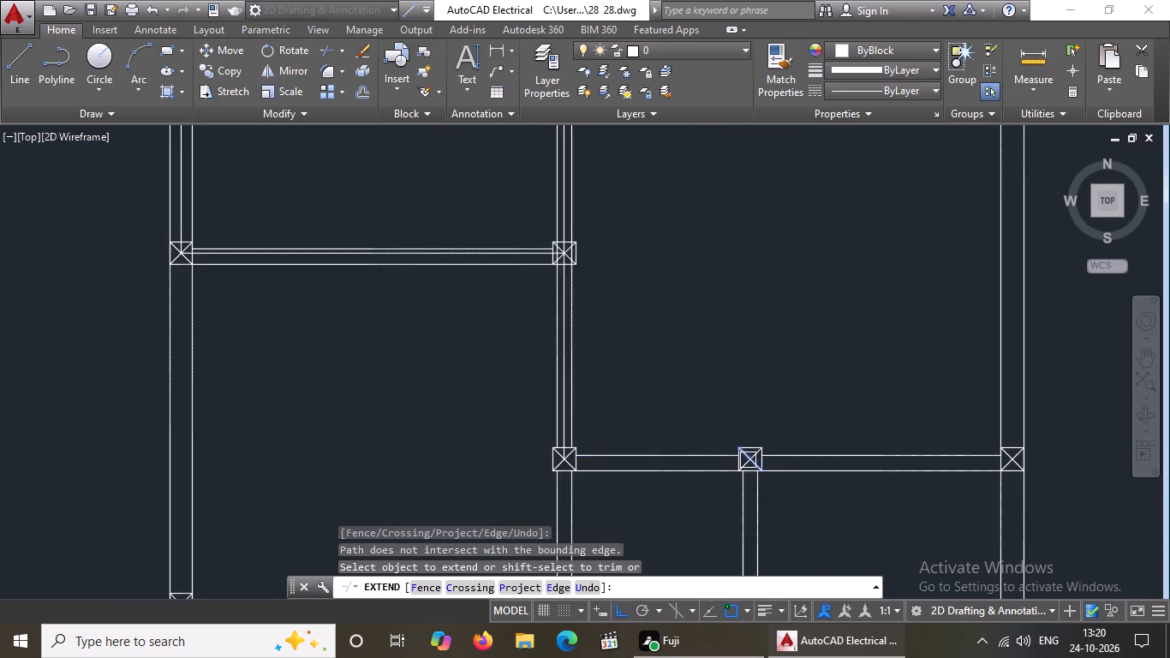
{"action": "scroll", "coordinate": [771, 441], "scroll_direction": "down", "scroll_amount": 3}
{"action": "key", "text": "Escape"}
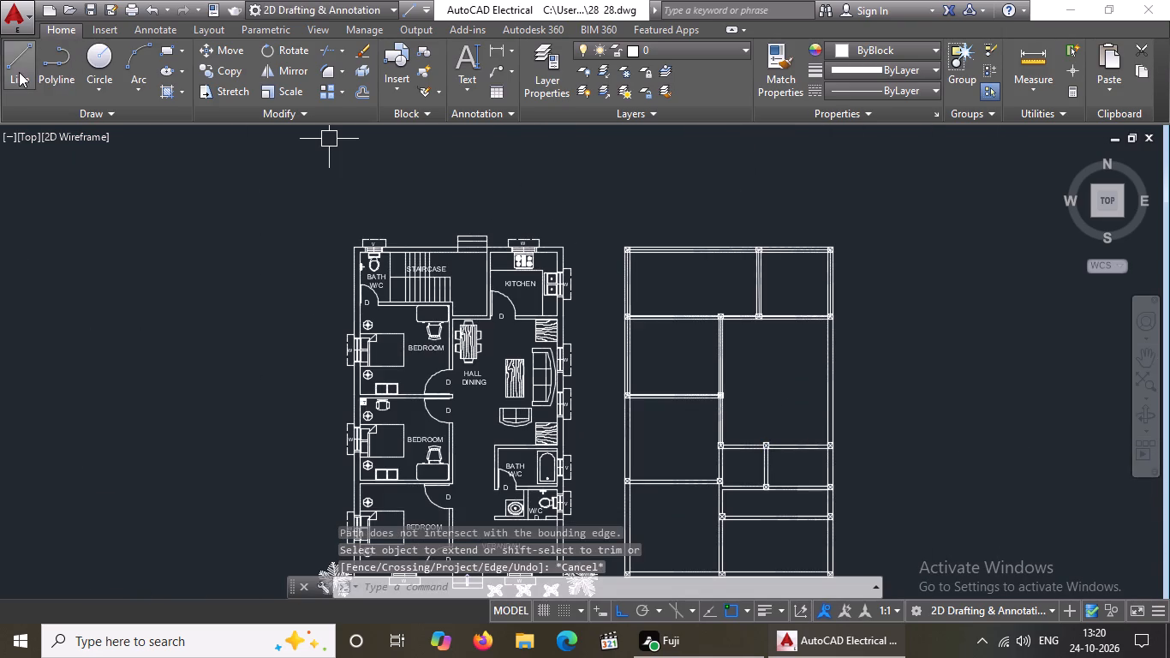
Draw the right outer wall's centre line from the upper horizontal wall's column centre to the column centre below.
{"action": "left_click", "coordinate": [19, 72]}
{"action": "scroll", "coordinate": [925, 369], "scroll_direction": "up", "scroll_amount": 2}
{"action": "scroll", "coordinate": [669, 276], "scroll_direction": "up", "scroll_amount": 2}
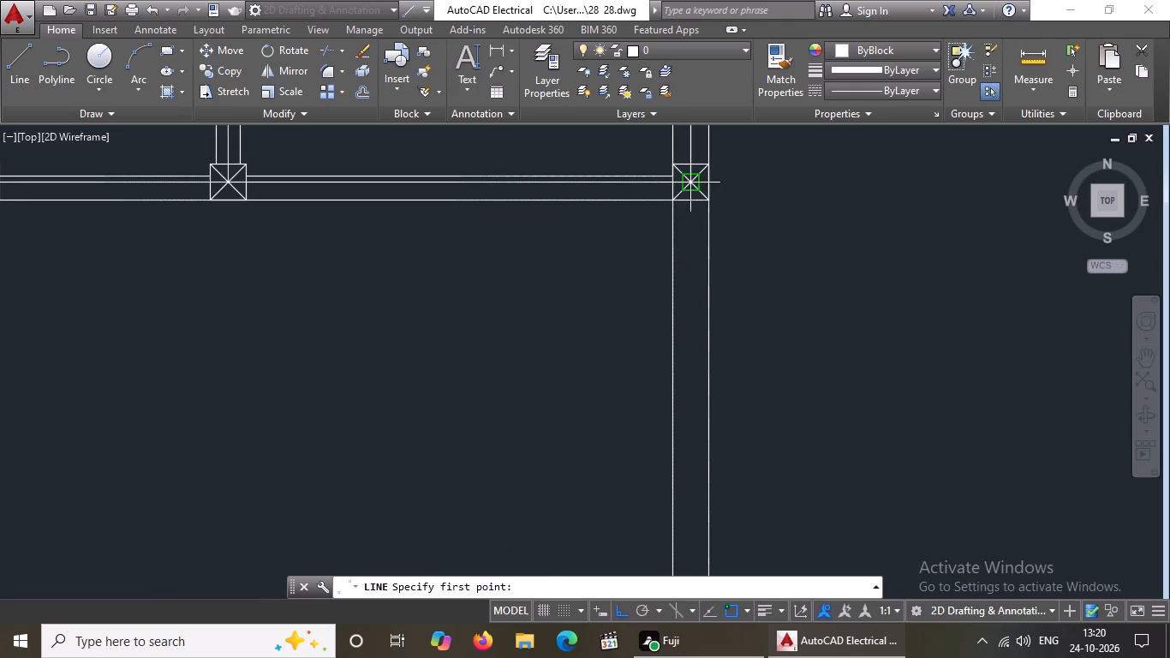
{"action": "left_click", "coordinate": [691, 180]}
{"action": "scroll", "coordinate": [687, 251], "scroll_direction": "down", "scroll_amount": 3}
{"action": "scroll", "coordinate": [696, 481], "scroll_direction": "up", "scroll_amount": 4}
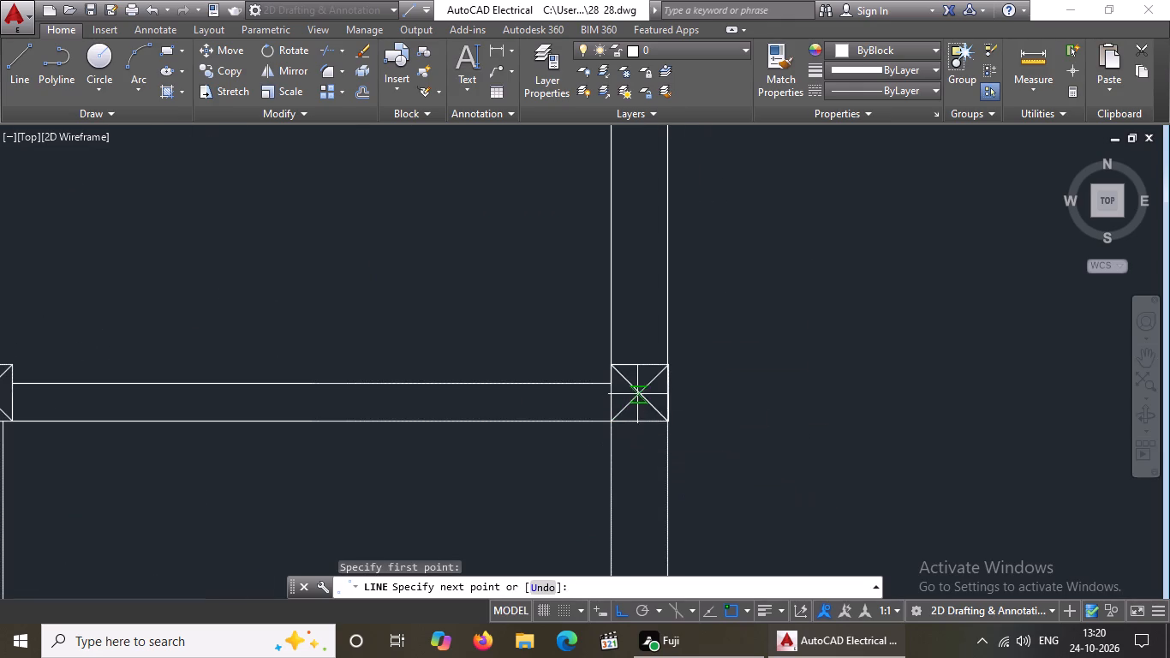
{"action": "left_click", "coordinate": [638, 396]}
{"action": "scroll", "coordinate": [674, 440], "scroll_direction": "down", "scroll_amount": 3}
{"action": "key", "text": "Escape"}
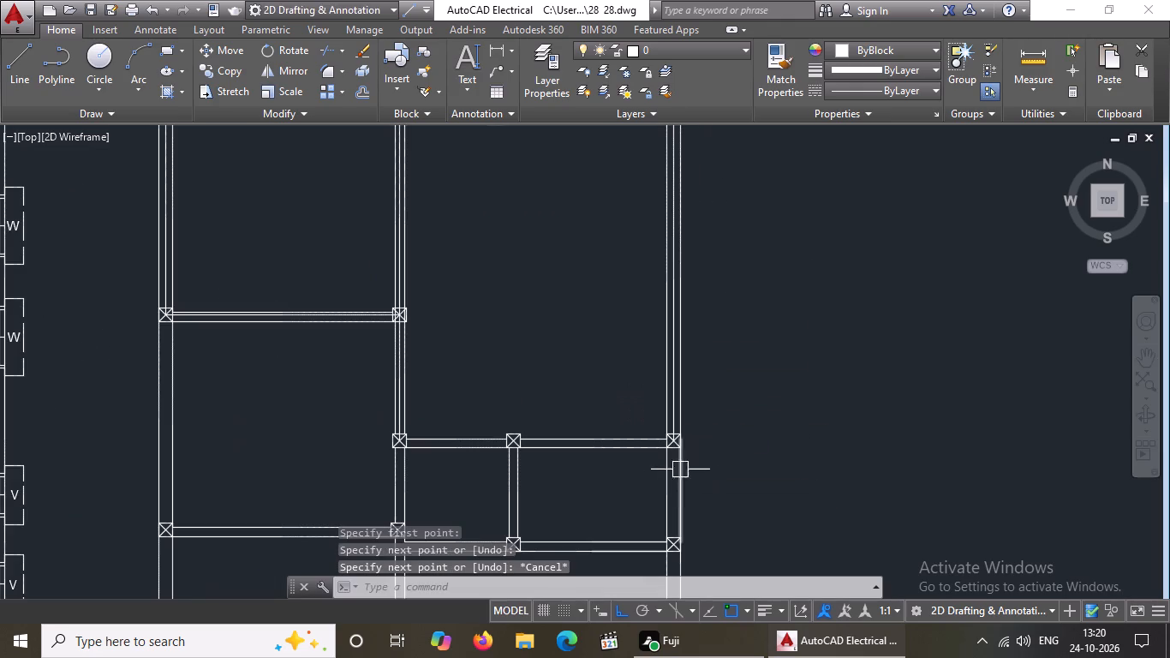
Draw the bath's upper horizontal wall centre line from the middle partition's column centre through the intermediate column to the right outer wall's column centre.
{"action": "left_click", "coordinate": [9, 63]}
{"action": "scroll", "coordinate": [376, 465], "scroll_direction": "up", "scroll_amount": 2}
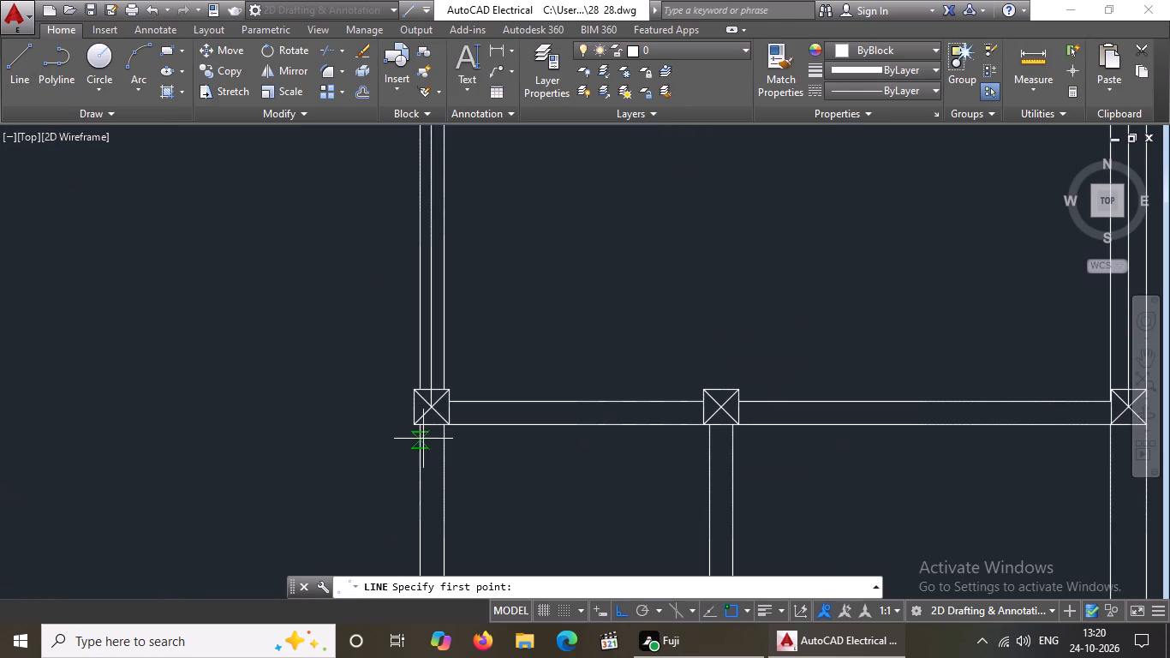
{"action": "left_click", "coordinate": [429, 403]}
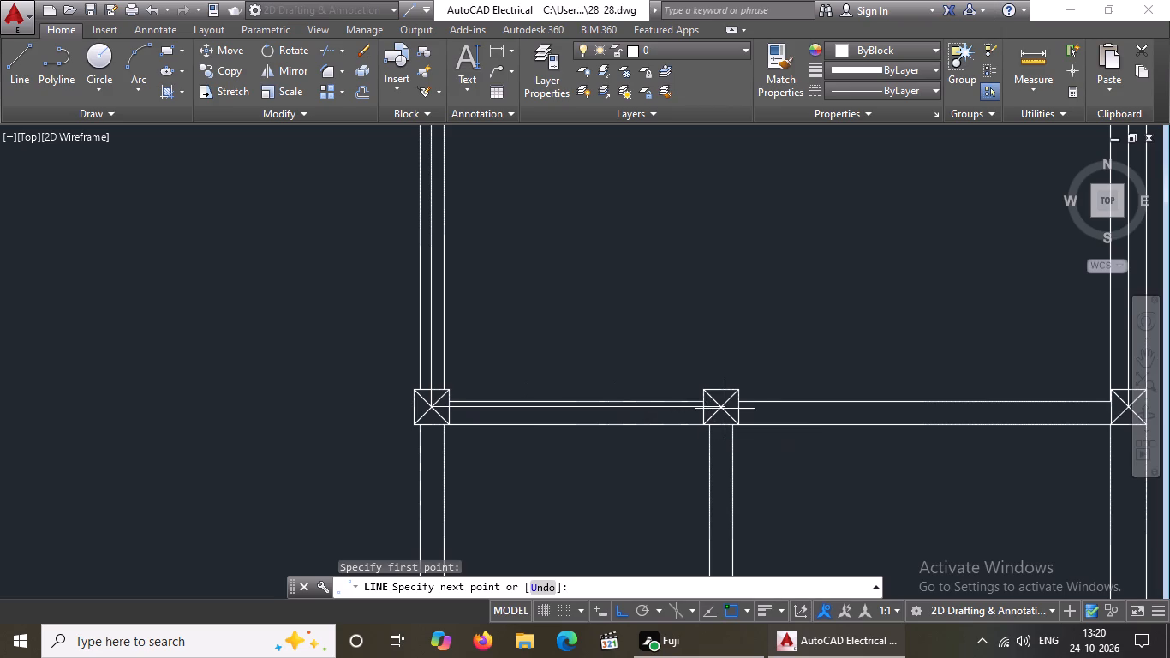
{"action": "left_click", "coordinate": [723, 405]}
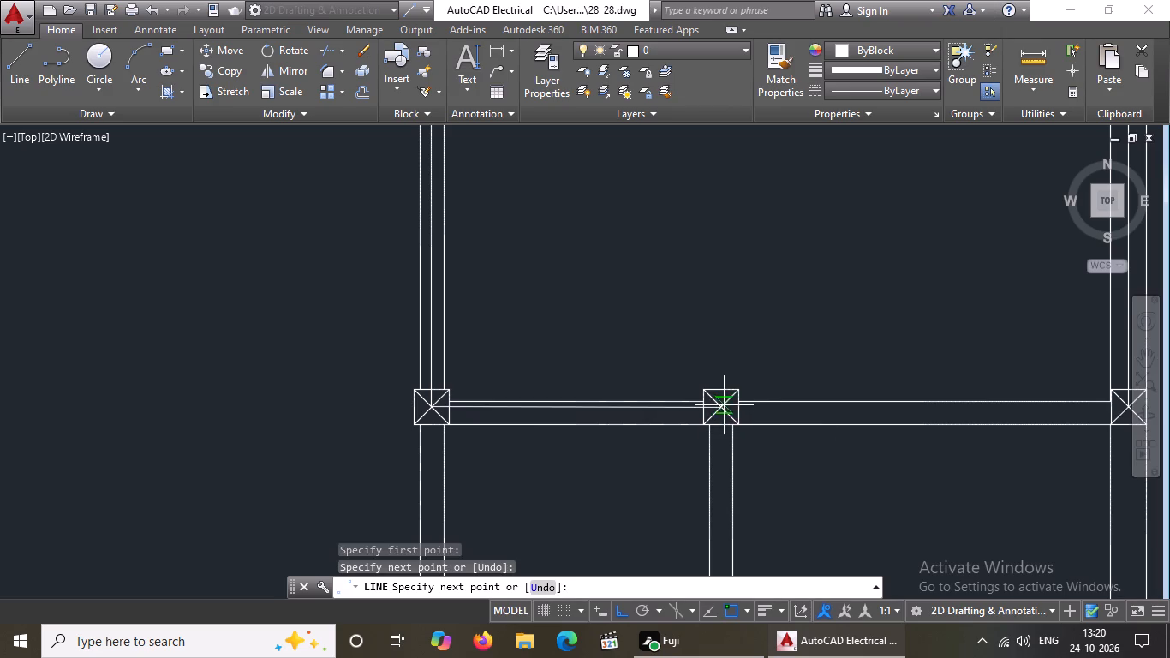
{"action": "scroll", "coordinate": [734, 403], "scroll_direction": "down", "scroll_amount": 2}
{"action": "scroll", "coordinate": [892, 398], "scroll_direction": "up", "scroll_amount": 3}
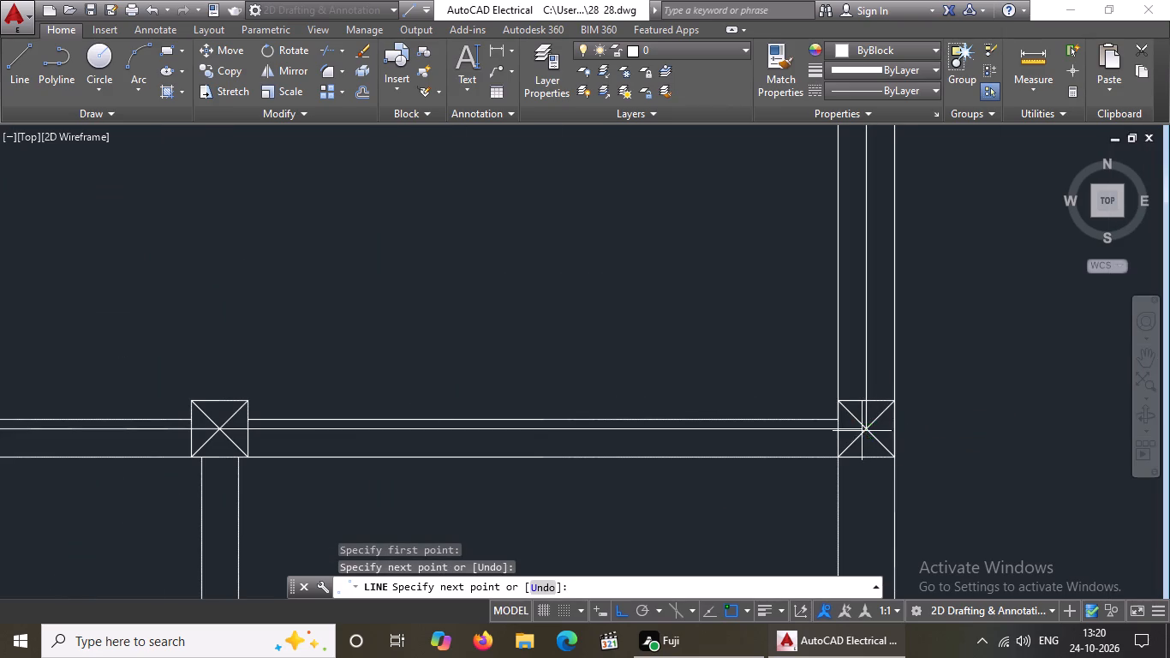
{"action": "left_click", "coordinate": [865, 432]}
{"action": "scroll", "coordinate": [908, 424], "scroll_direction": "down", "scroll_amount": 3}
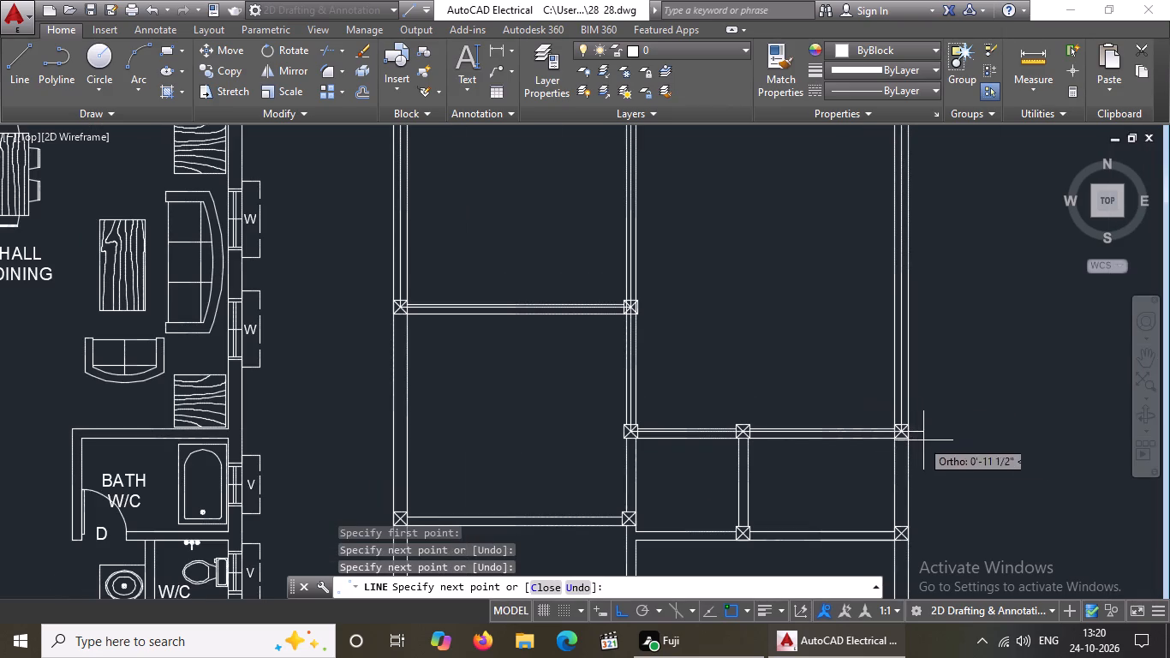
{"action": "key", "text": "Escape"}
Draw the left outer wall's centre line from the middle bedroom's upper column centre to the column centre at its lower wall.
{"action": "scroll", "coordinate": [894, 422], "scroll_direction": "down", "scroll_amount": 4}
{"action": "scroll", "coordinate": [901, 461], "scroll_direction": "up", "scroll_amount": 2}
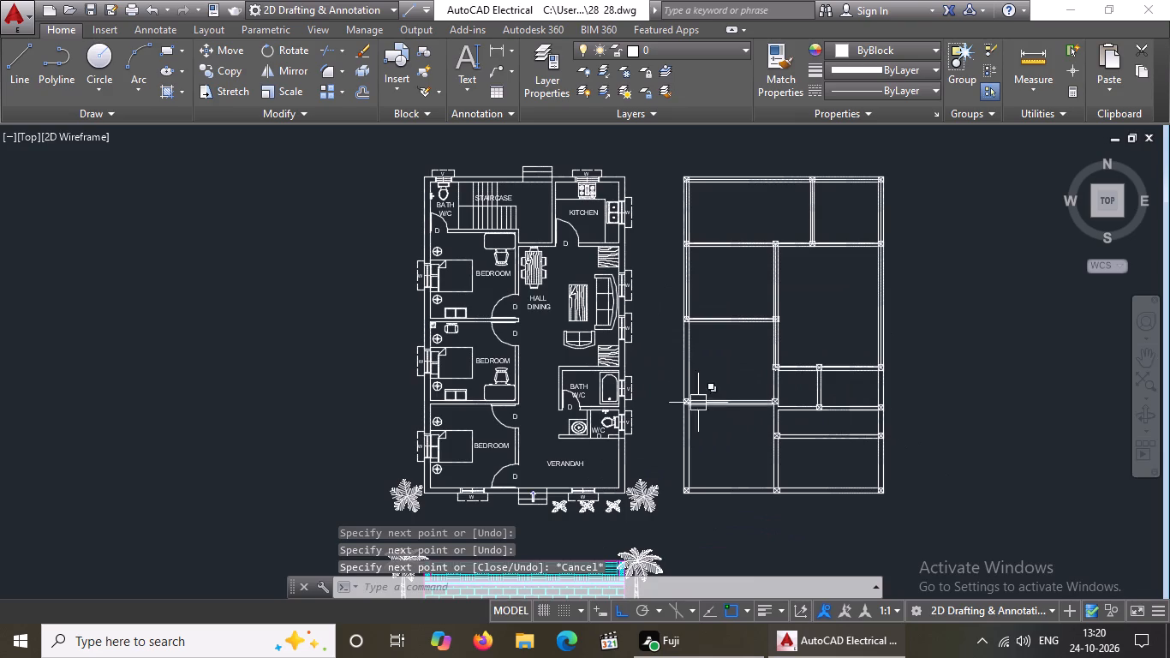
{"action": "scroll", "coordinate": [680, 374], "scroll_direction": "up", "scroll_amount": 4}
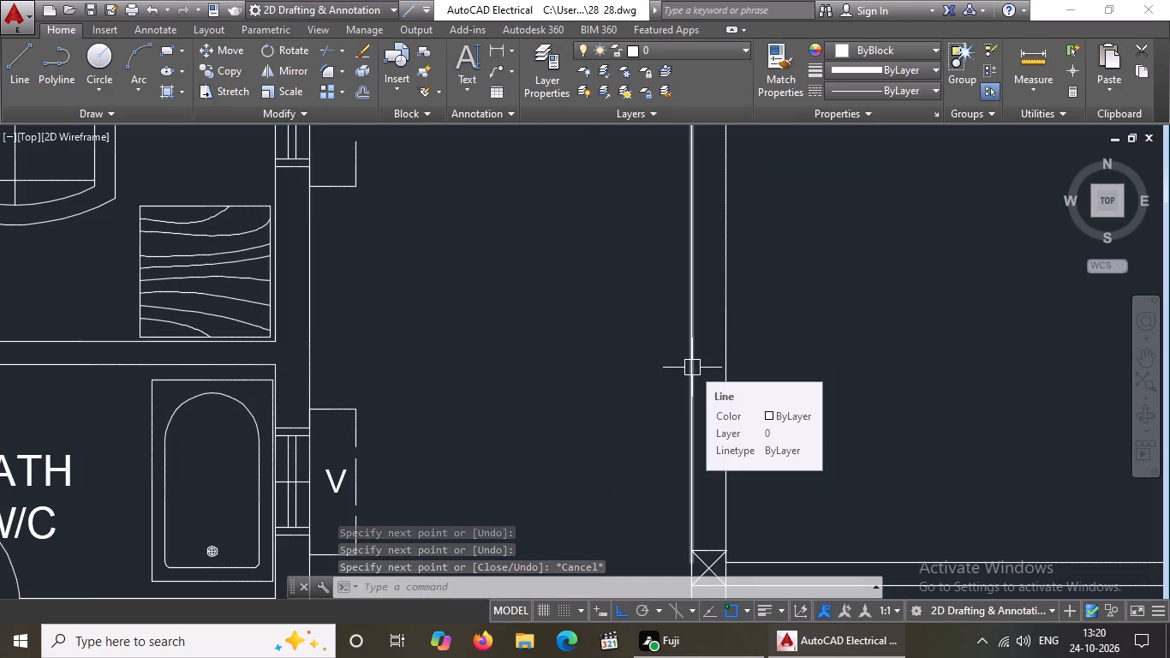
{"action": "key", "text": "l"}
{"action": "key", "text": "Return"}
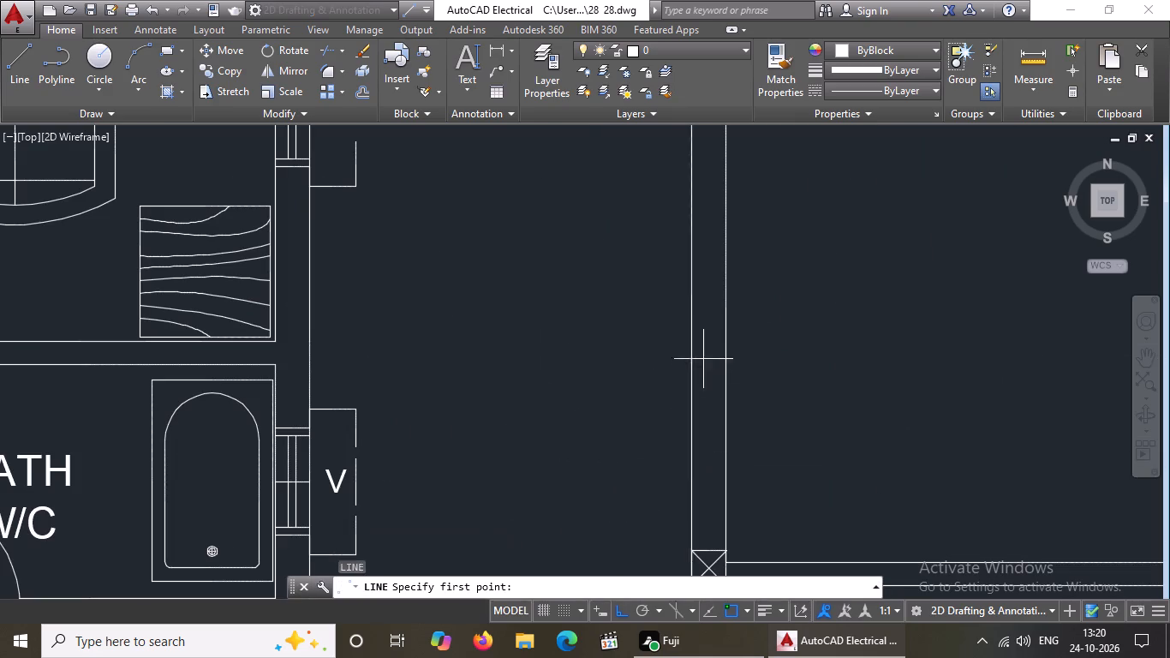
{"action": "scroll", "coordinate": [704, 355], "scroll_direction": "down", "scroll_amount": 4}
{"action": "scroll", "coordinate": [761, 345], "scroll_direction": "up", "scroll_amount": 2}
{"action": "scroll", "coordinate": [609, 241], "scroll_direction": "up", "scroll_amount": 3}
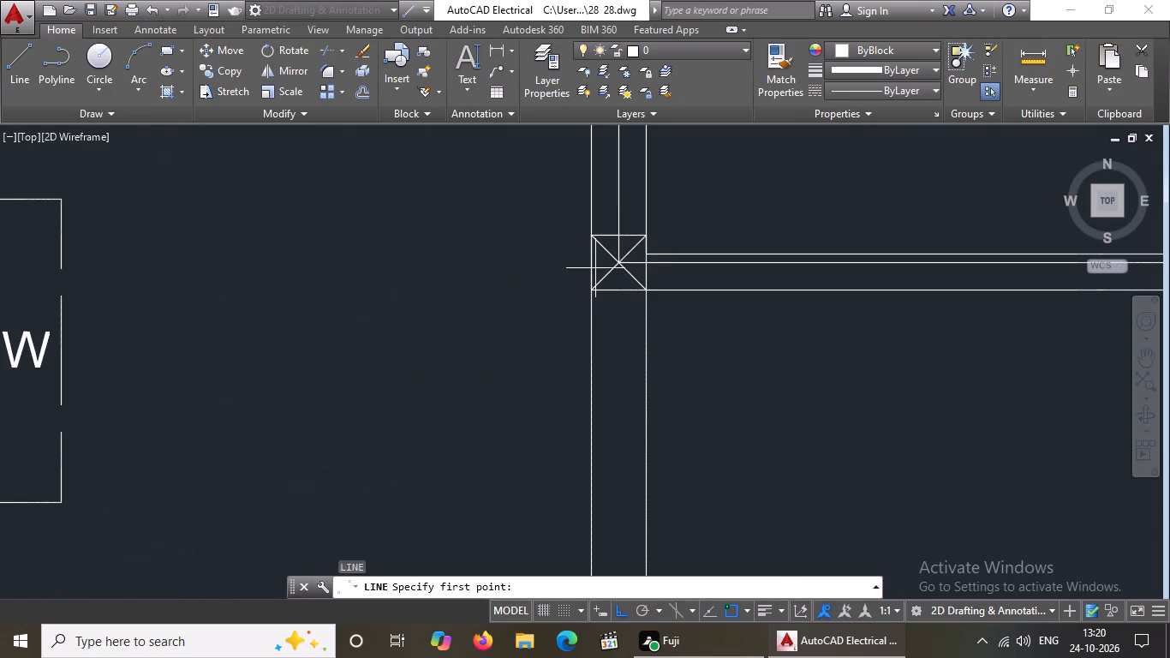
{"action": "left_click", "coordinate": [618, 260]}
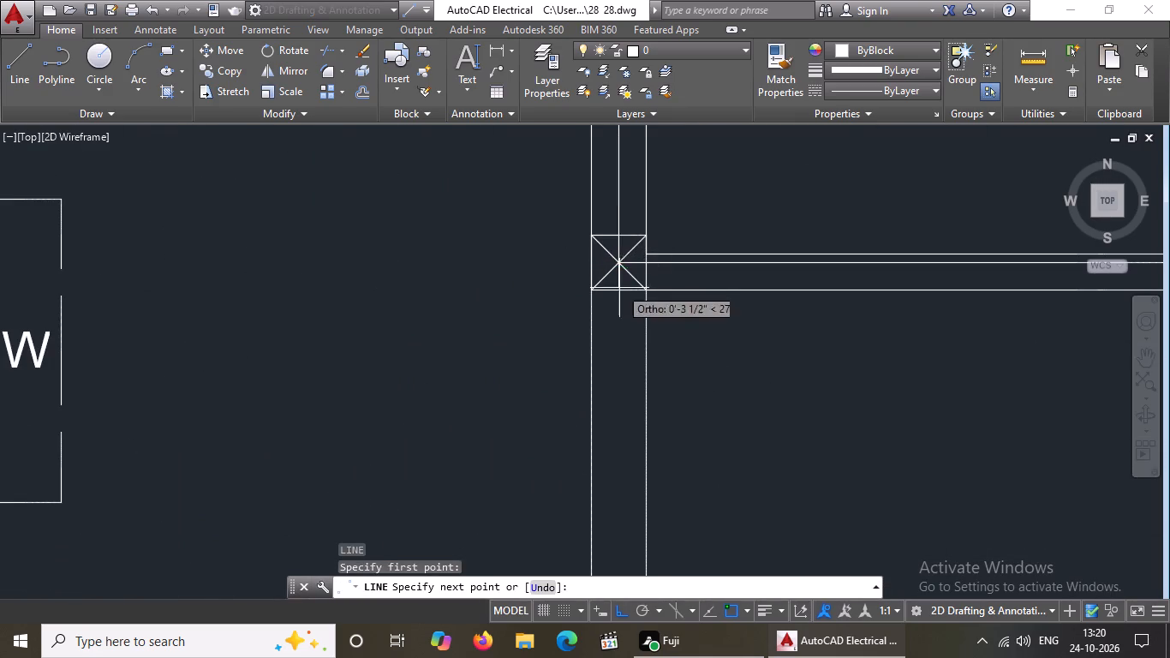
{"action": "scroll", "coordinate": [619, 296], "scroll_direction": "down", "scroll_amount": 3}
{"action": "scroll", "coordinate": [629, 512], "scroll_direction": "up", "scroll_amount": 4}
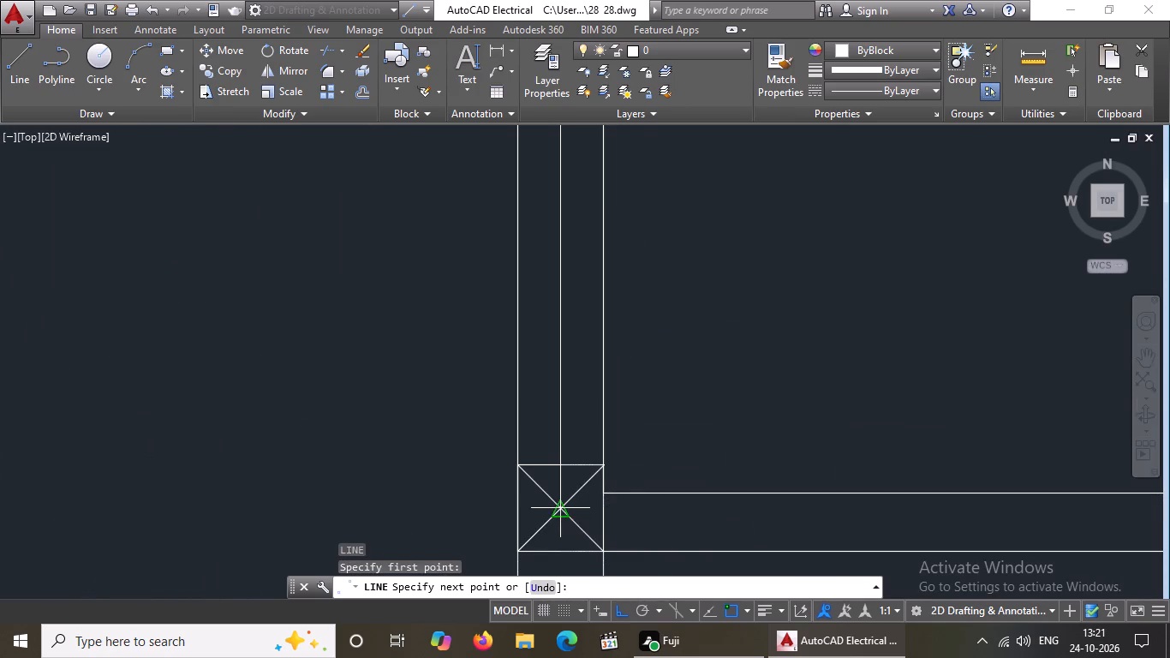
{"action": "left_click", "coordinate": [563, 510]}
{"action": "scroll", "coordinate": [573, 491], "scroll_direction": "down", "scroll_amount": 4}
{"action": "key", "text": "Escape"}
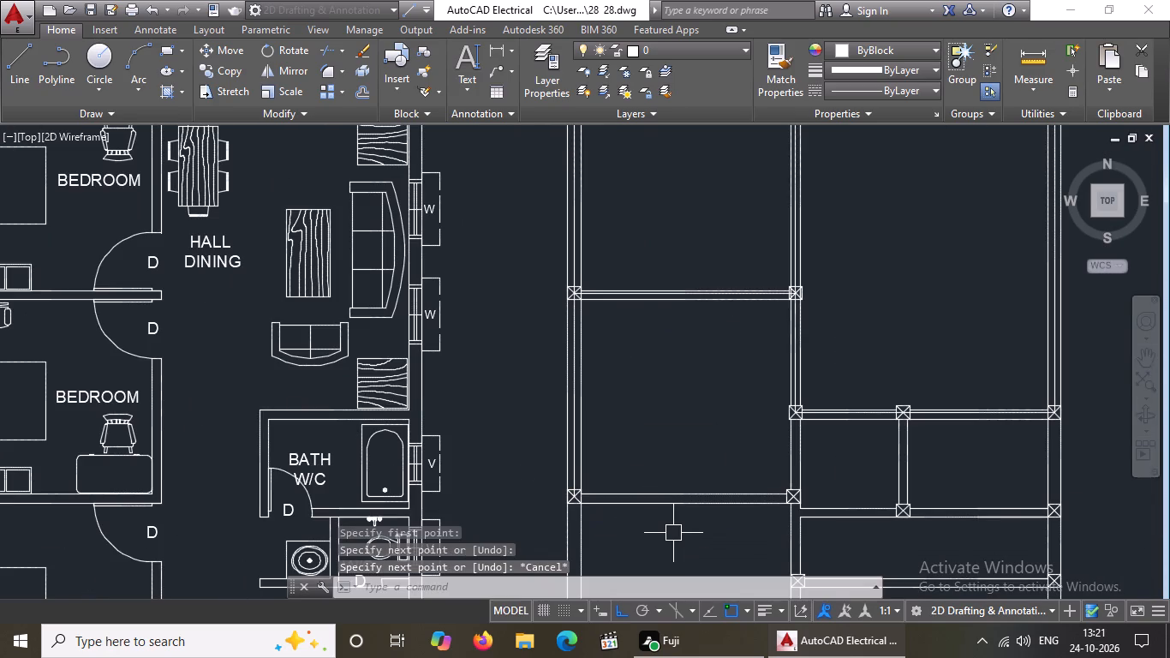
Draw the middle partition's centre line from the column centre at the bath's upper wall to the lower edge of the column below.
{"action": "key", "text": "l"}
{"action": "key", "text": "Return"}
{"action": "scroll", "coordinate": [783, 466], "scroll_direction": "up", "scroll_amount": 3}
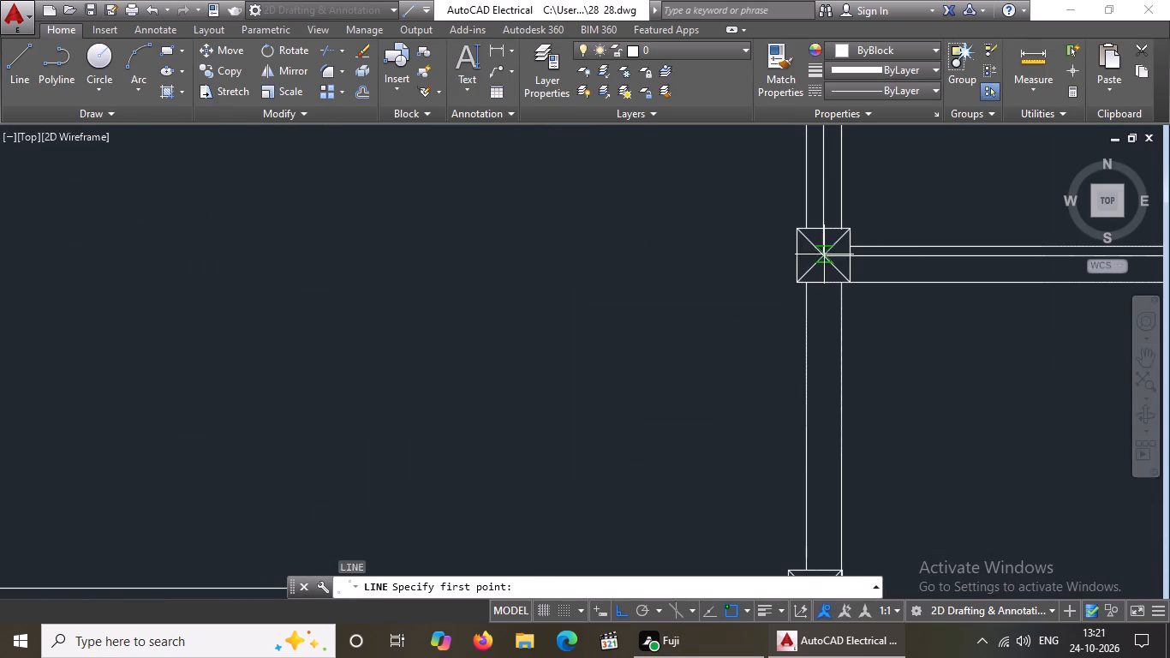
{"action": "left_click_drag", "start_coordinate": [825, 255], "coordinate": [823, 271]}
{"action": "scroll", "coordinate": [804, 356], "scroll_direction": "down", "scroll_amount": 3}
{"action": "scroll", "coordinate": [816, 449], "scroll_direction": "up", "scroll_amount": 3}
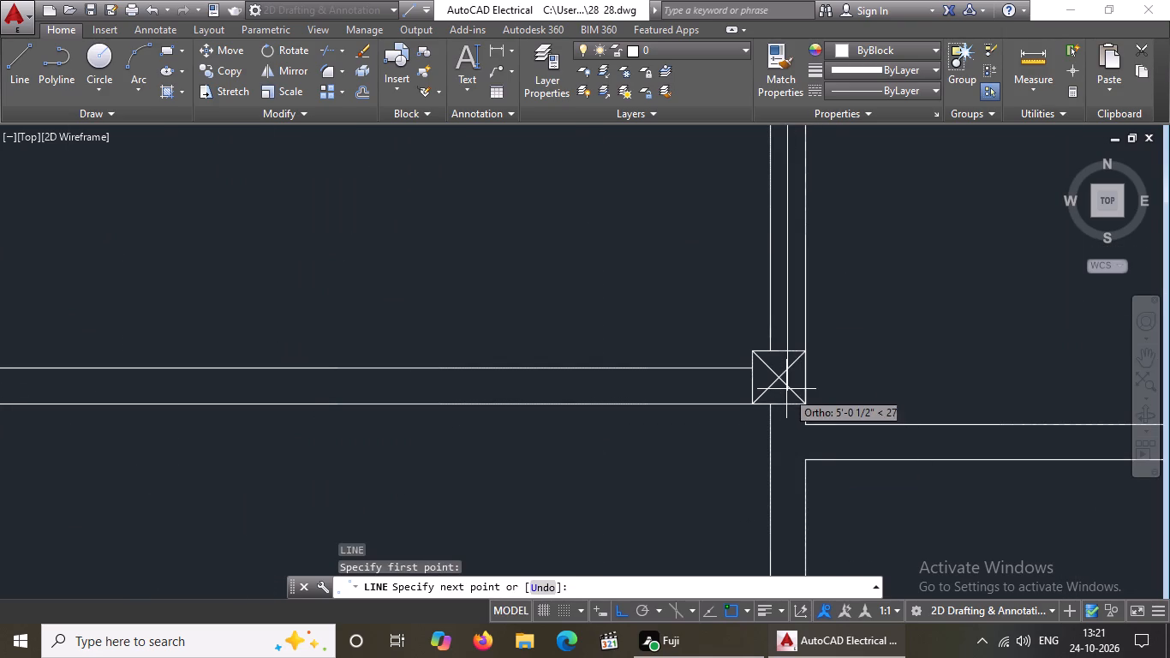
{"action": "scroll", "coordinate": [787, 403], "scroll_direction": "up", "scroll_amount": 2}
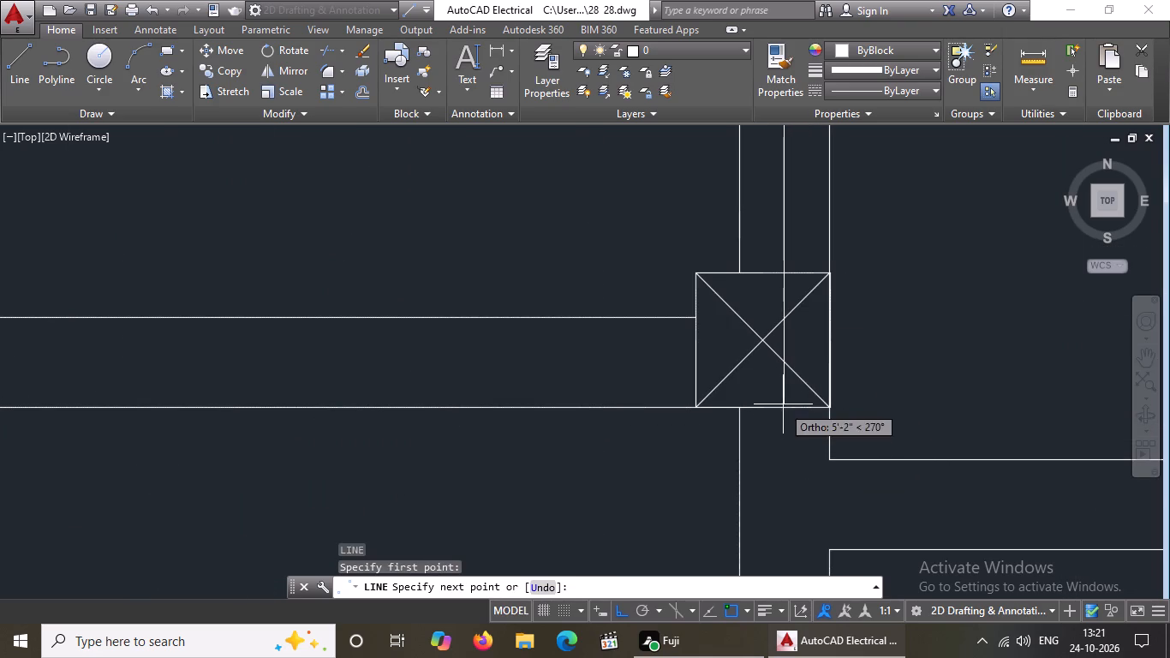
{"action": "left_click", "coordinate": [783, 409]}
{"action": "key", "text": "Escape"}
Move the middle partition's lower column horizontally so its centre sits on the new centre line.
{"action": "left_click_drag", "start_coordinate": [589, 227], "coordinate": [652, 295]}
{"action": "left_click", "coordinate": [911, 468]}
{"action": "key", "text": "Escape"}
{"action": "left_click_drag", "start_coordinate": [594, 206], "coordinate": [612, 233]}
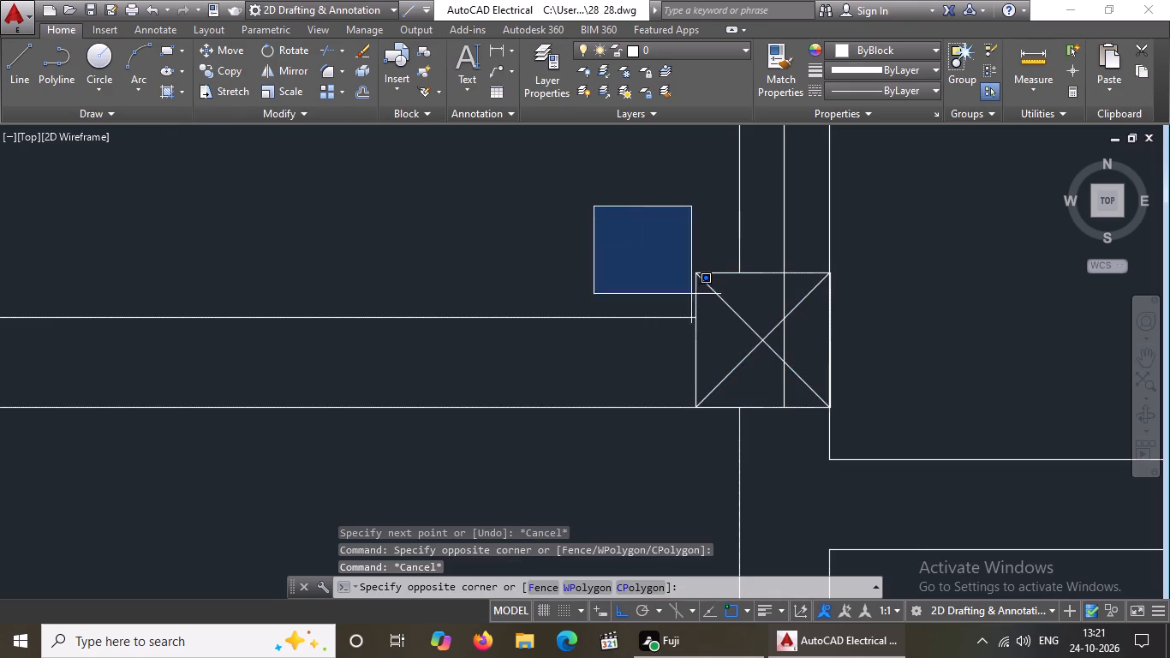
{"action": "left_click", "coordinate": [883, 419]}
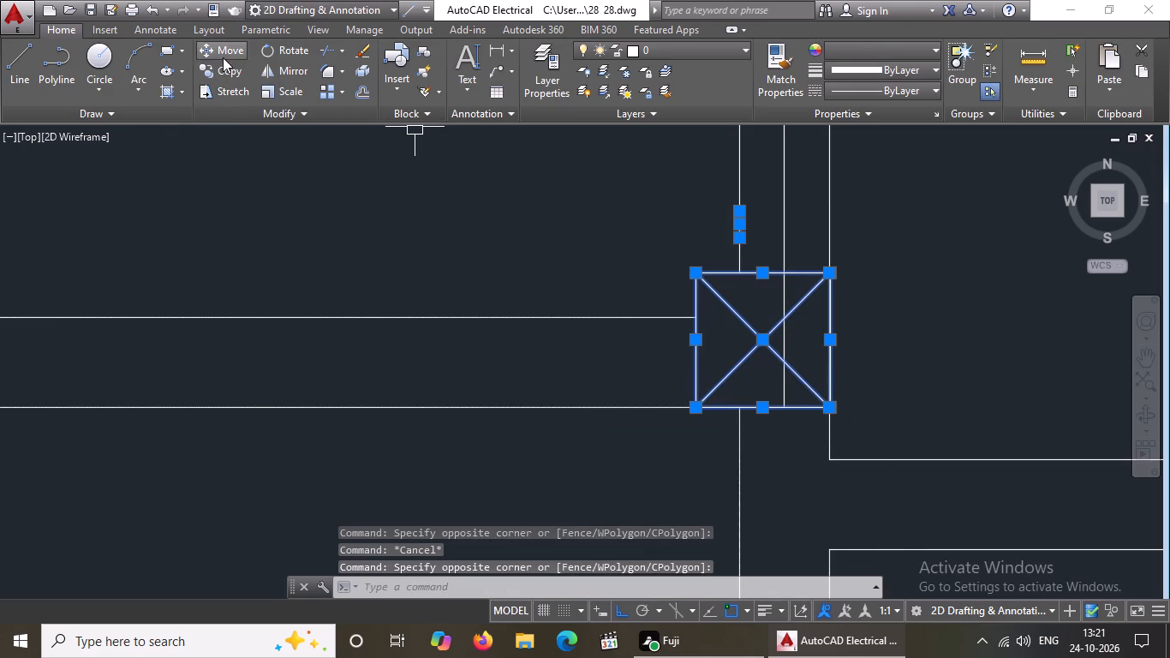
{"action": "left_click_drag", "start_coordinate": [223, 55], "coordinate": [235, 65]}
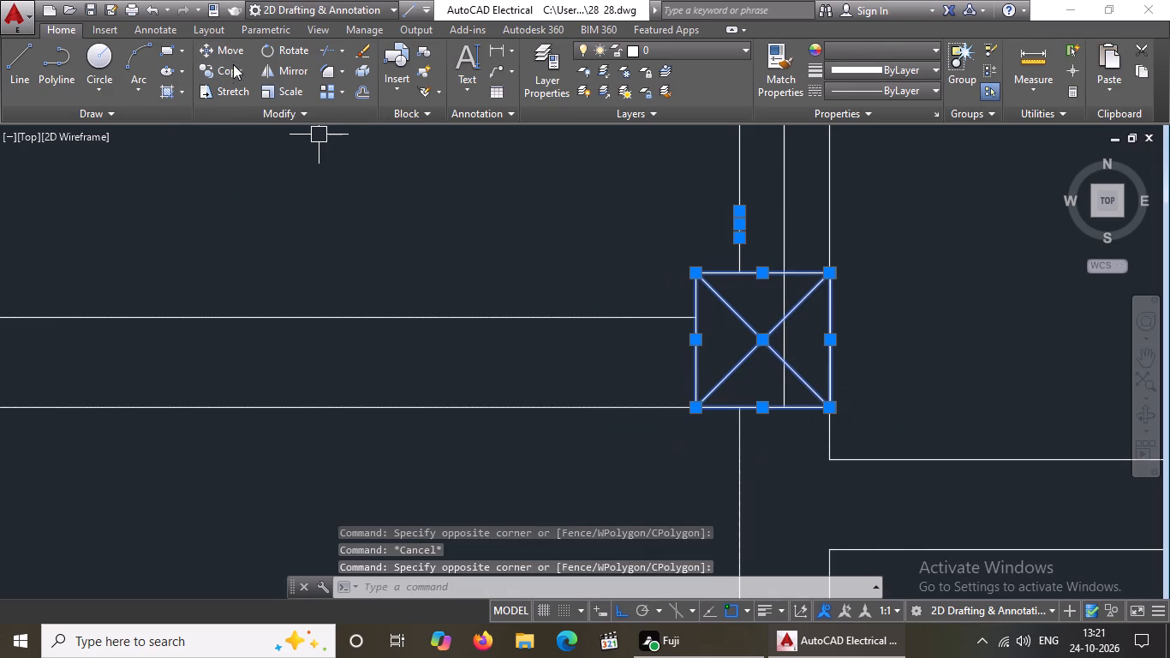
{"action": "left_click", "coordinate": [226, 51]}
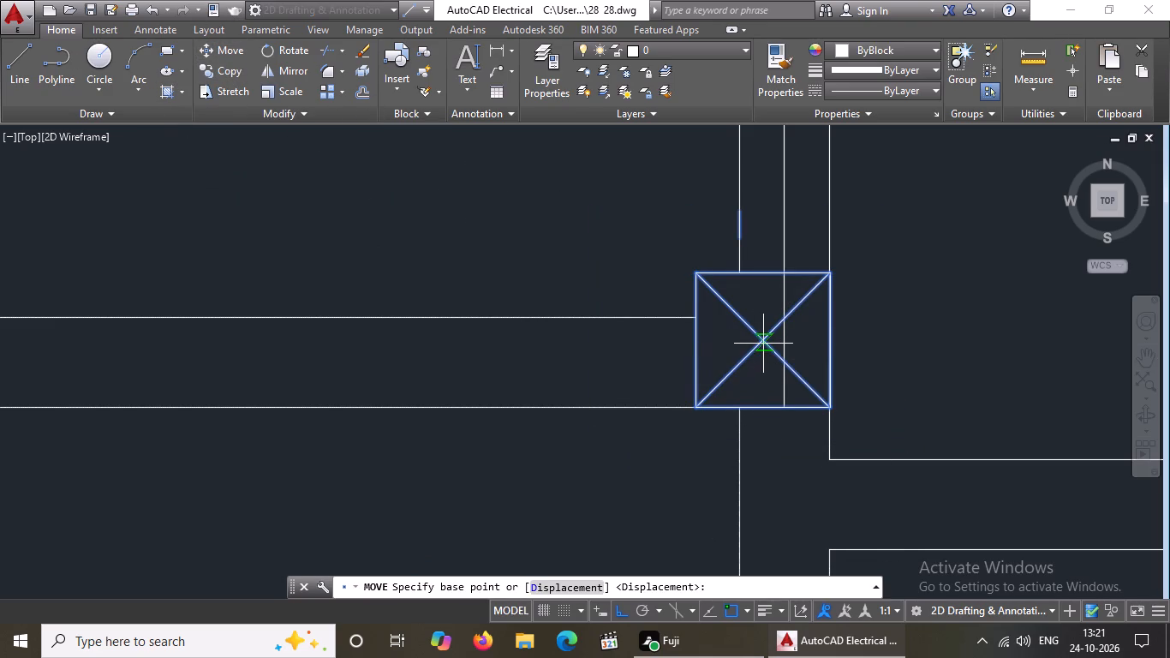
{"action": "left_click", "coordinate": [764, 339]}
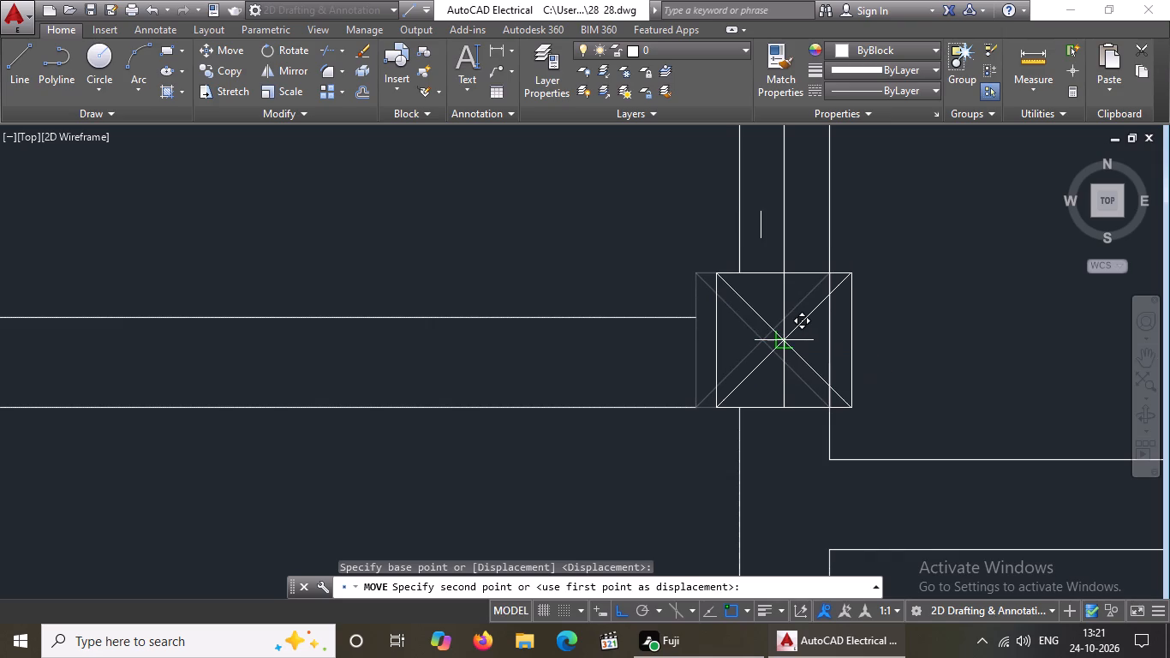
{"action": "left_click", "coordinate": [785, 341]}
{"action": "key", "text": "Escape"}
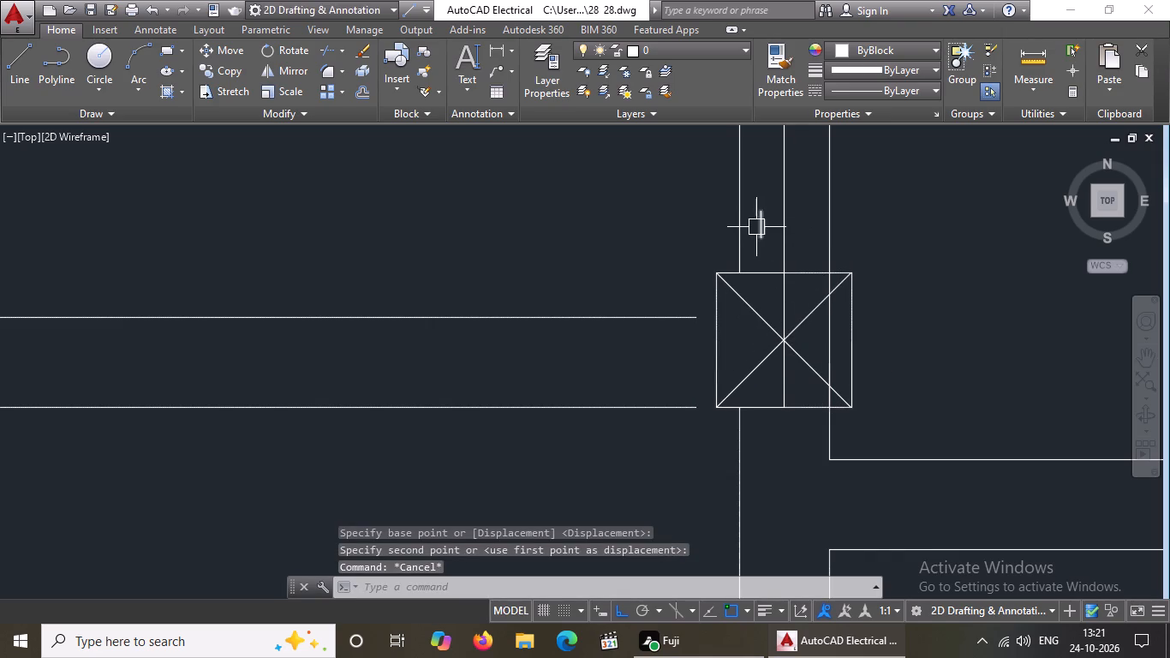
Delete the stray short line above the moved column.
{"action": "left_click", "coordinate": [756, 227]}
{"action": "key", "text": "Delete"}
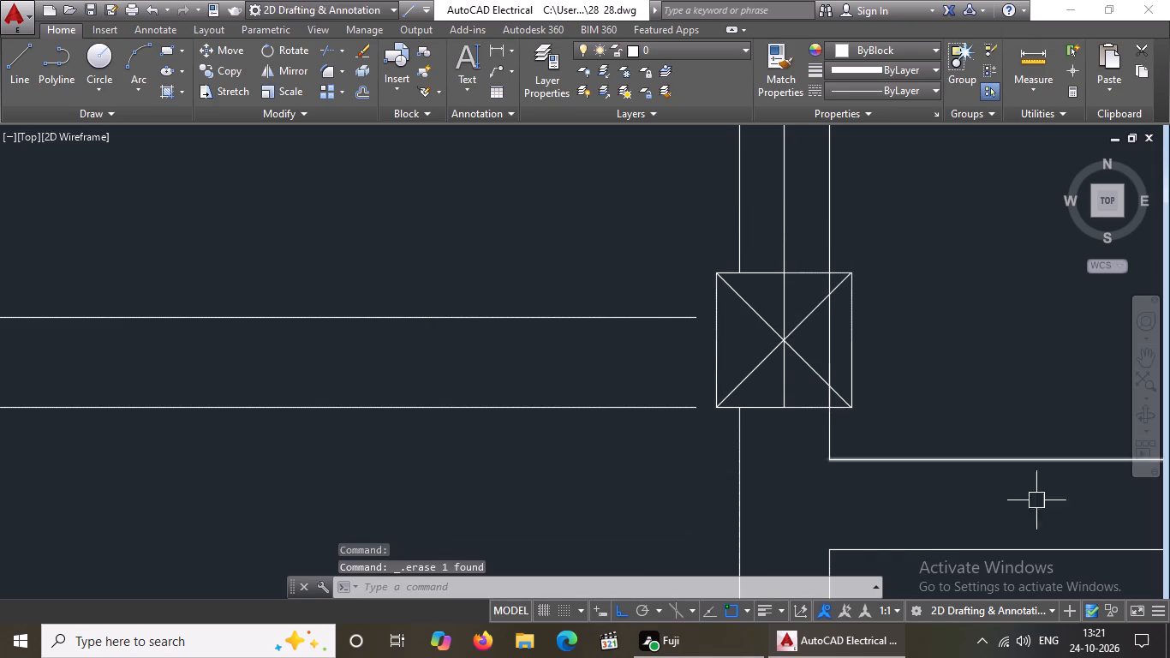
{"action": "key", "text": "Escape"}
Extend both lines of the middle bedroom's lower horizontal wall to the moved column's edge.
{"action": "type", "text": "EX"}
{"action": "key", "text": "space"}
{"action": "key", "text": "space"}
{"action": "left_click", "coordinate": [676, 312]}
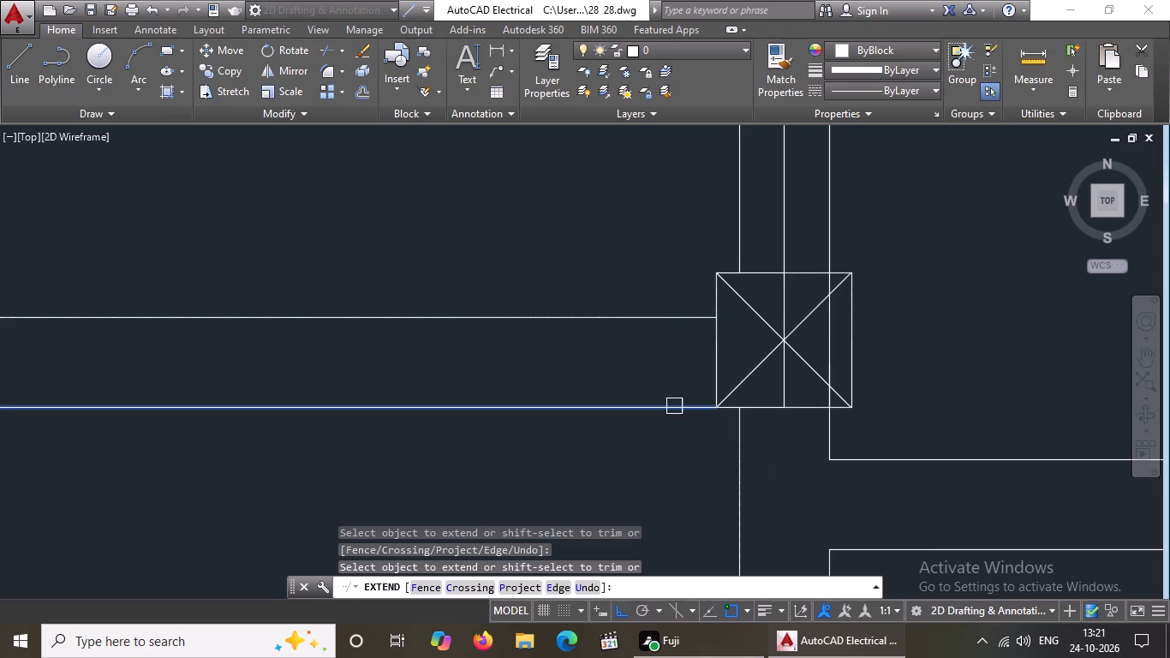
{"action": "left_click", "coordinate": [674, 406]}
{"action": "key", "text": "Escape"}
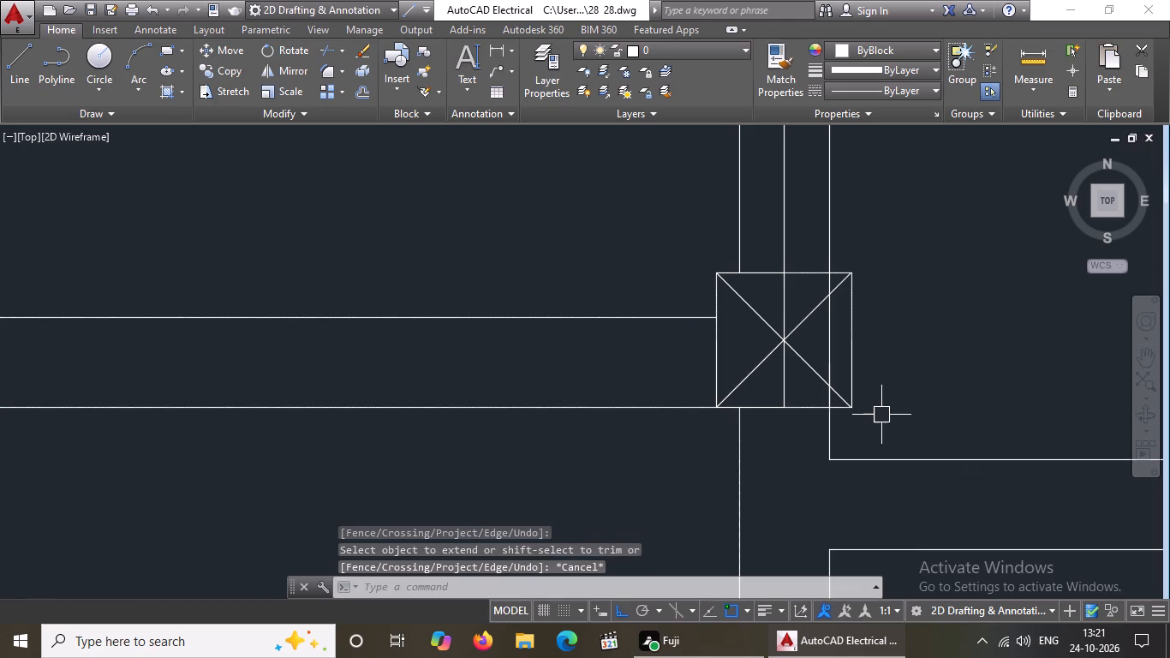
Trim the partition's right wall line inside the moved column and the centre line below the column's centre.
{"action": "type", "text": "TR"}
{"action": "key", "text": "Return"}
{"action": "key", "text": "Return"}
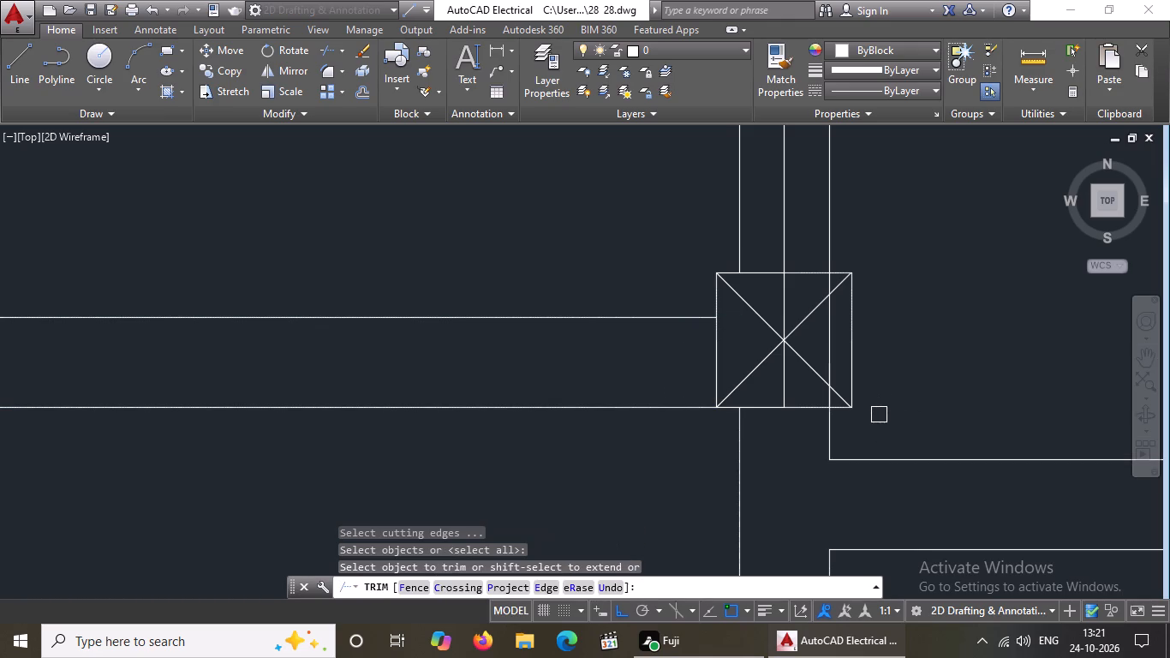
{"action": "scroll", "coordinate": [827, 396], "scroll_direction": "up", "scroll_amount": 3}
{"action": "left_click", "coordinate": [827, 408]}
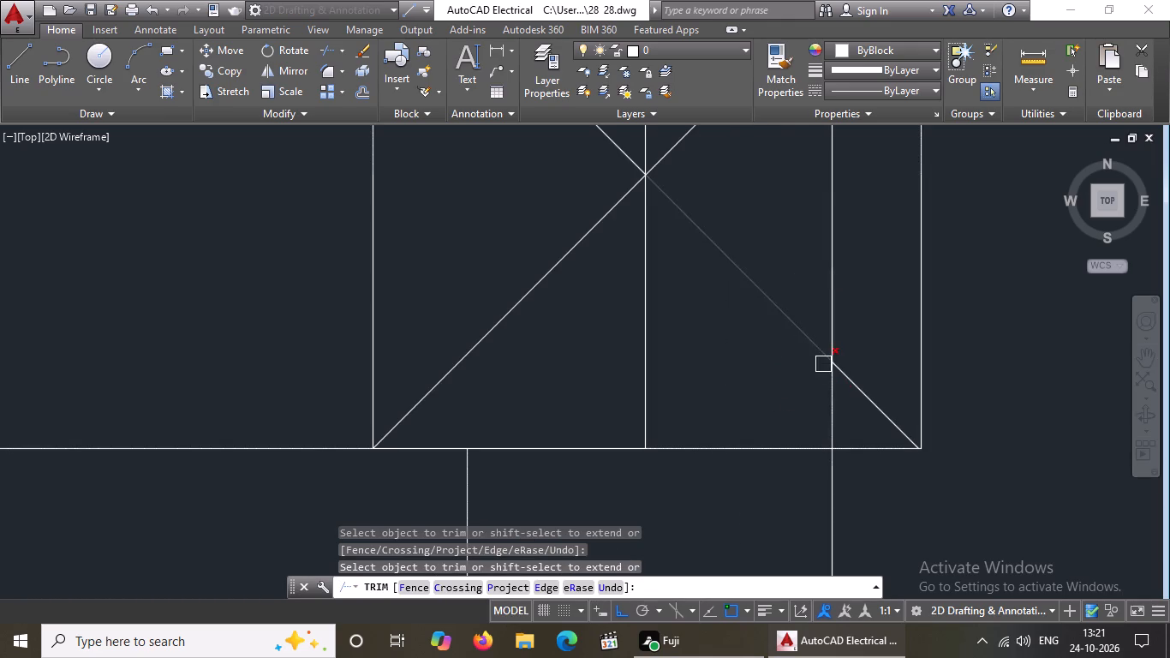
{"action": "left_click", "coordinate": [837, 418]}
{"action": "left_click", "coordinate": [835, 339]}
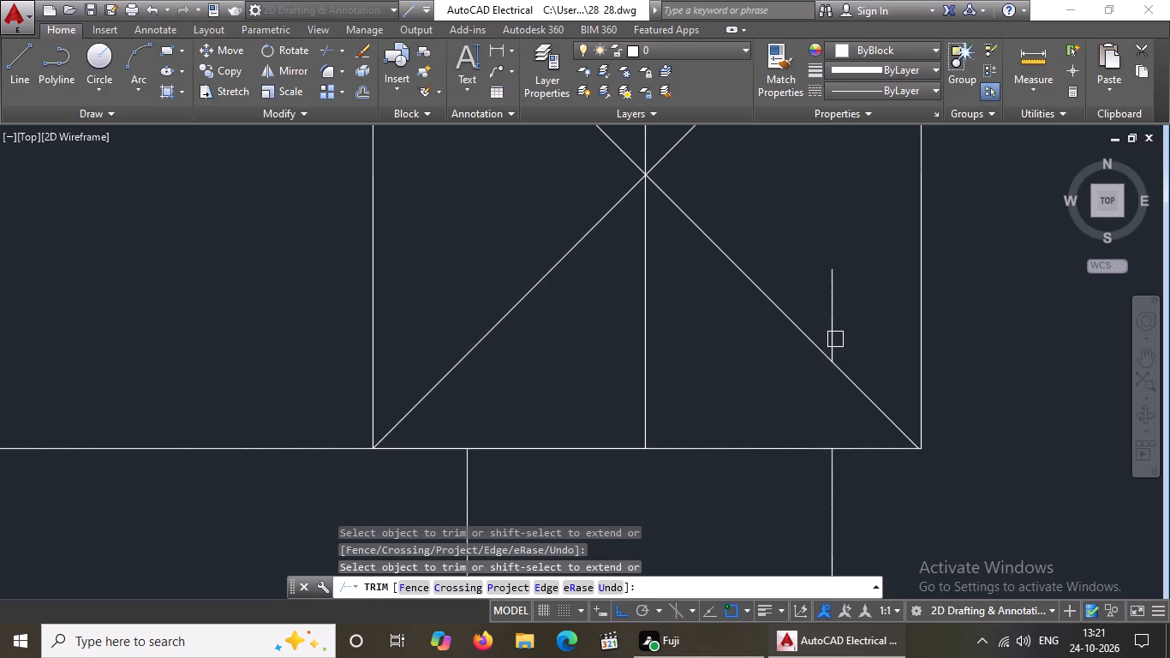
{"action": "left_click", "coordinate": [835, 339]}
{"action": "left_click", "coordinate": [832, 340]}
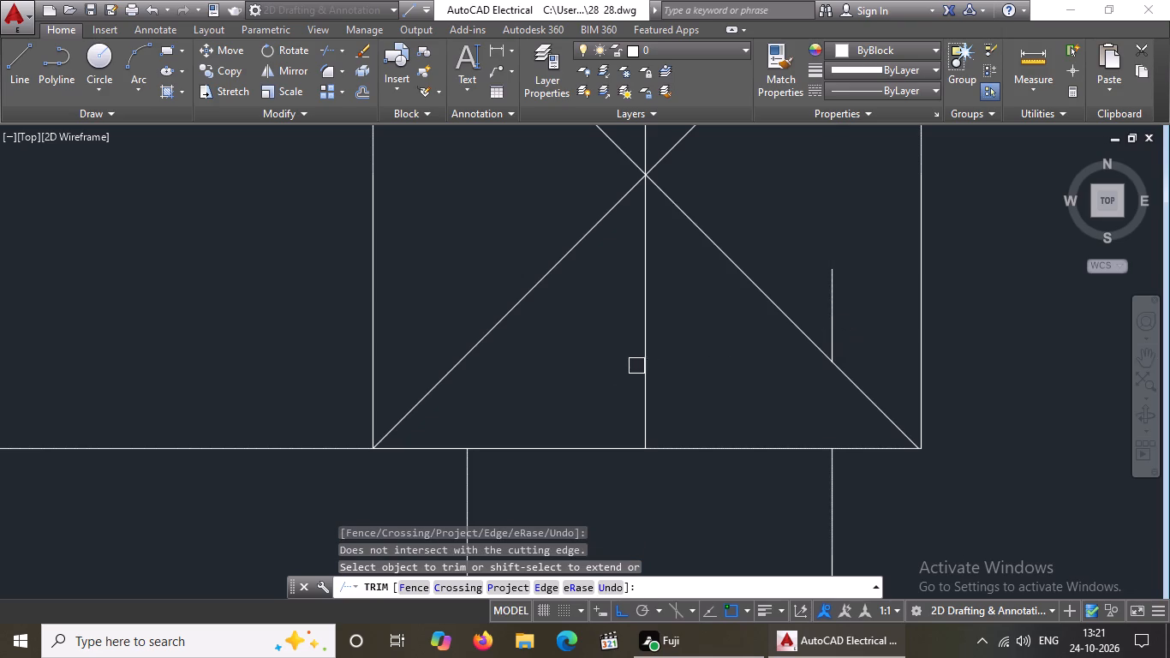
{"action": "left_click", "coordinate": [645, 366]}
{"action": "scroll", "coordinate": [645, 362], "scroll_direction": "down", "scroll_amount": 3}
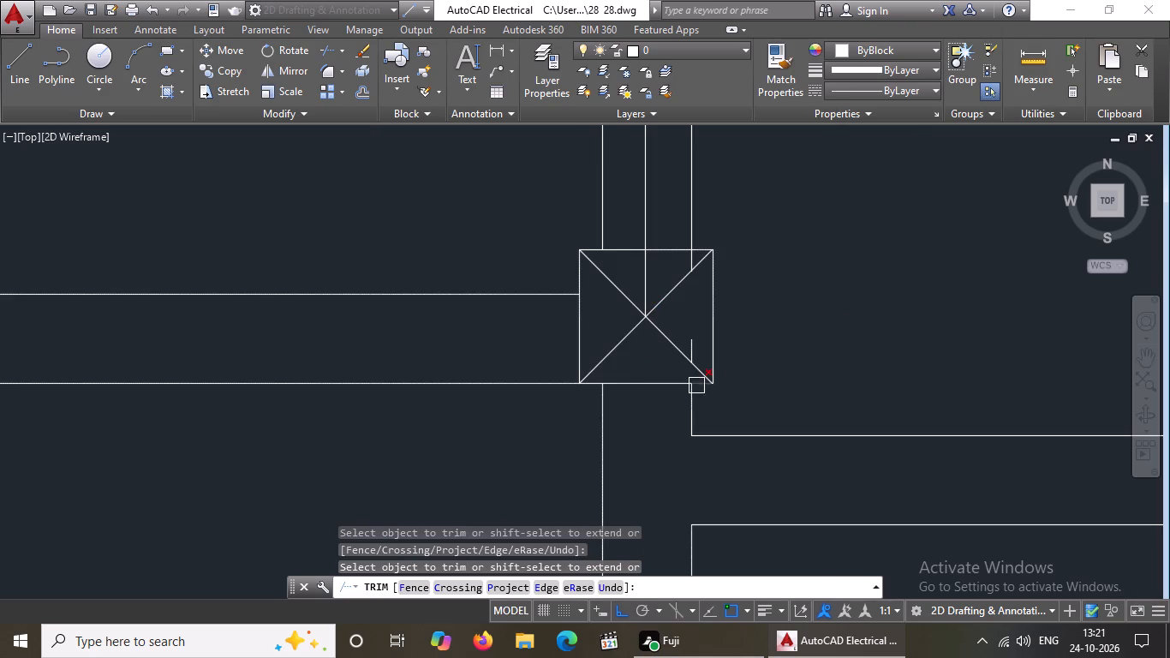
{"action": "key", "text": "Escape"}
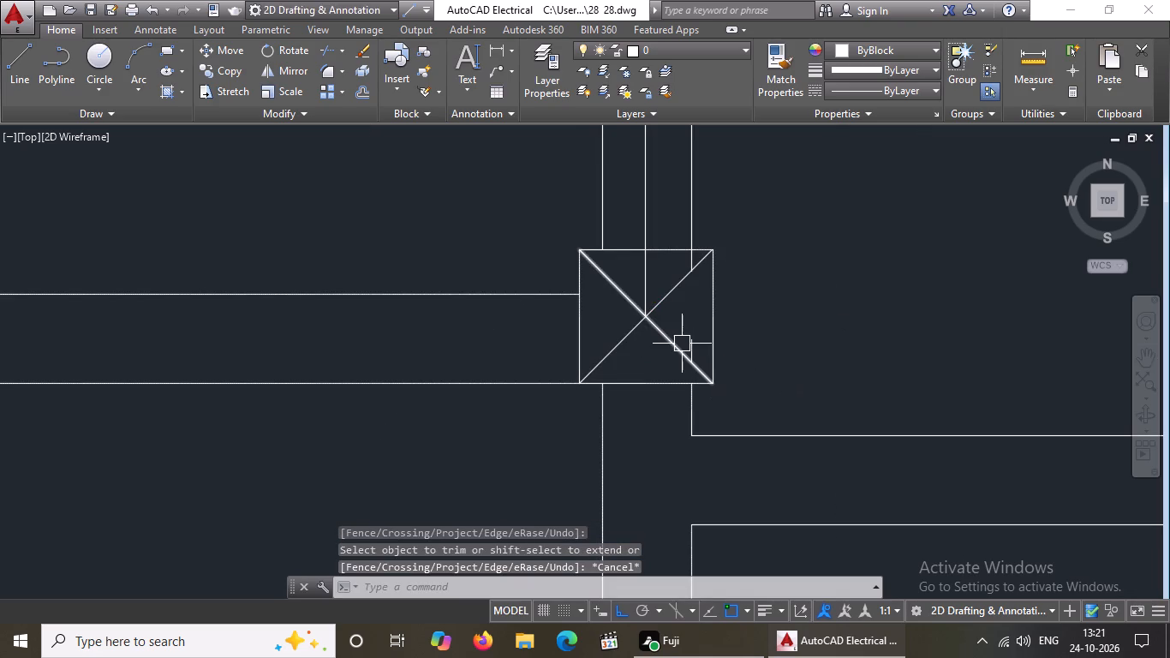
Delete the leftover wall-line fragment inside the moved column.
{"action": "scroll", "coordinate": [686, 338], "scroll_direction": "up", "scroll_amount": 3}
{"action": "left_click", "coordinate": [700, 375]}
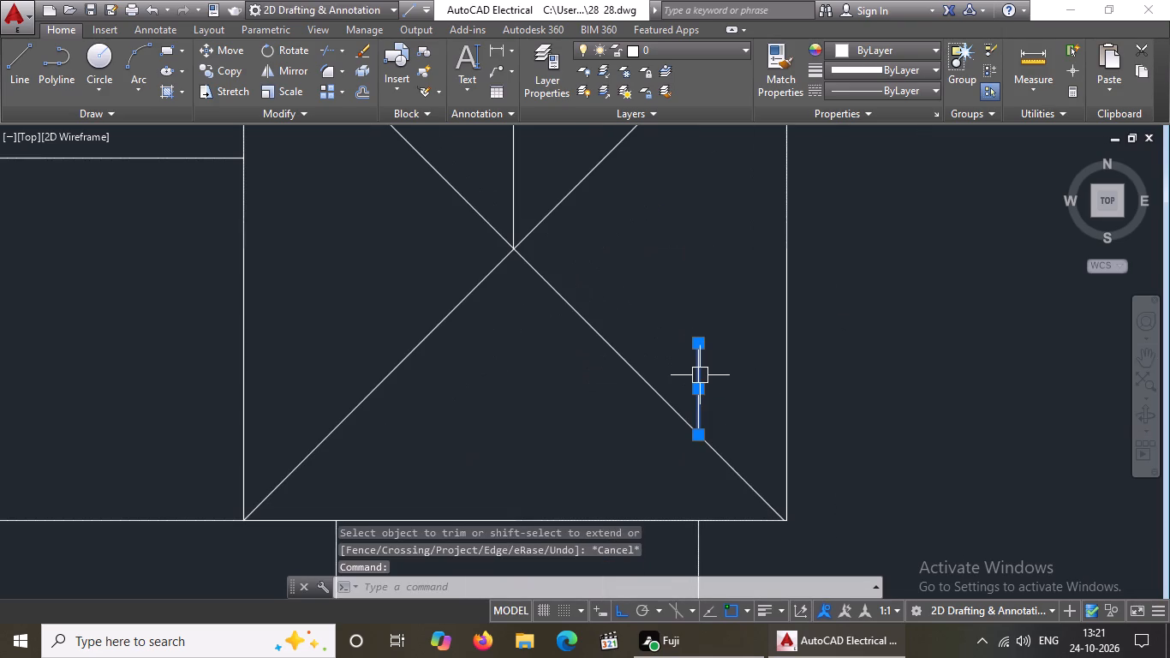
{"action": "key", "text": "Delete"}
Trim the remaining end of the partition's right wall line back to the moved column's upper edge.
{"action": "scroll", "coordinate": [695, 377], "scroll_direction": "down", "scroll_amount": 5}
{"action": "scroll", "coordinate": [710, 338], "scroll_direction": "up", "scroll_amount": 2}
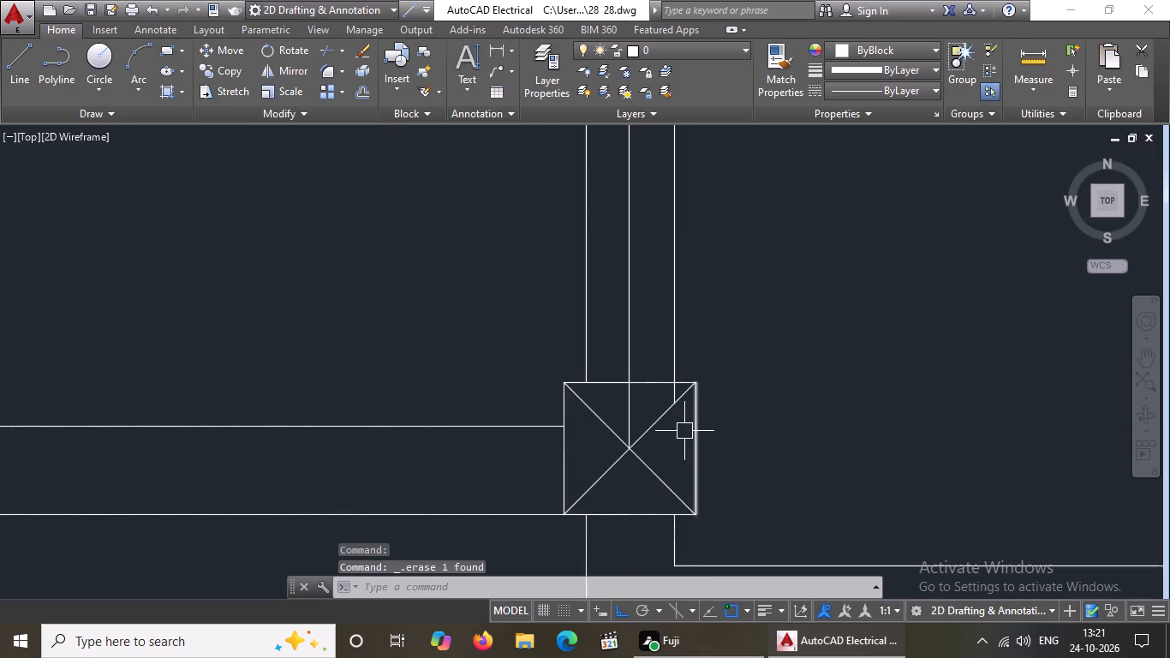
{"action": "scroll", "coordinate": [666, 426], "scroll_direction": "up", "scroll_amount": 2}
{"action": "type", "text": "TR"}
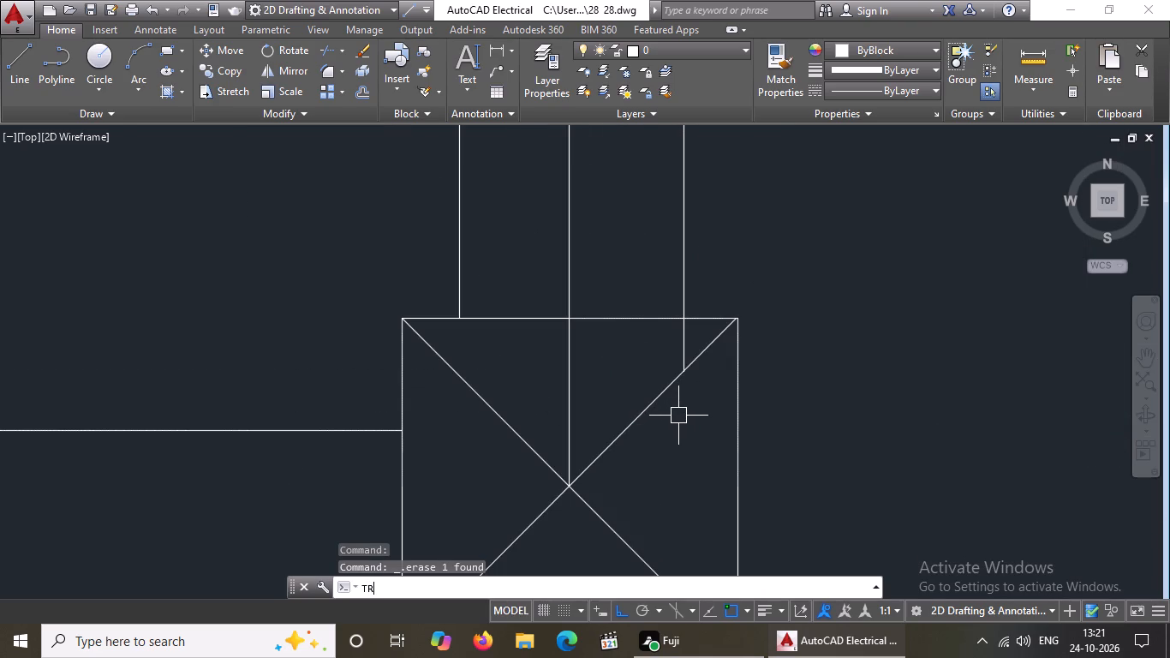
{"action": "key", "text": "space"}
{"action": "key", "text": "space"}
{"action": "left_click", "coordinate": [689, 346]}
{"action": "scroll", "coordinate": [716, 340], "scroll_direction": "down", "scroll_amount": 3}
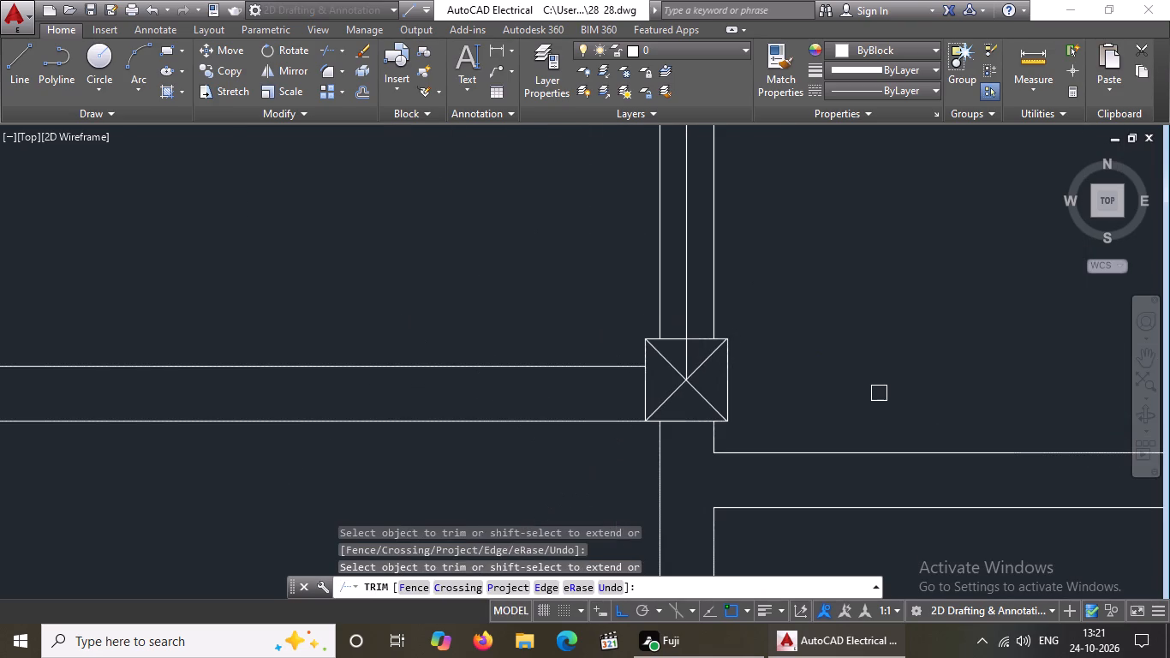
{"action": "key", "text": "Escape"}
{"action": "scroll", "coordinate": [815, 398], "scroll_direction": "down", "scroll_amount": 4}
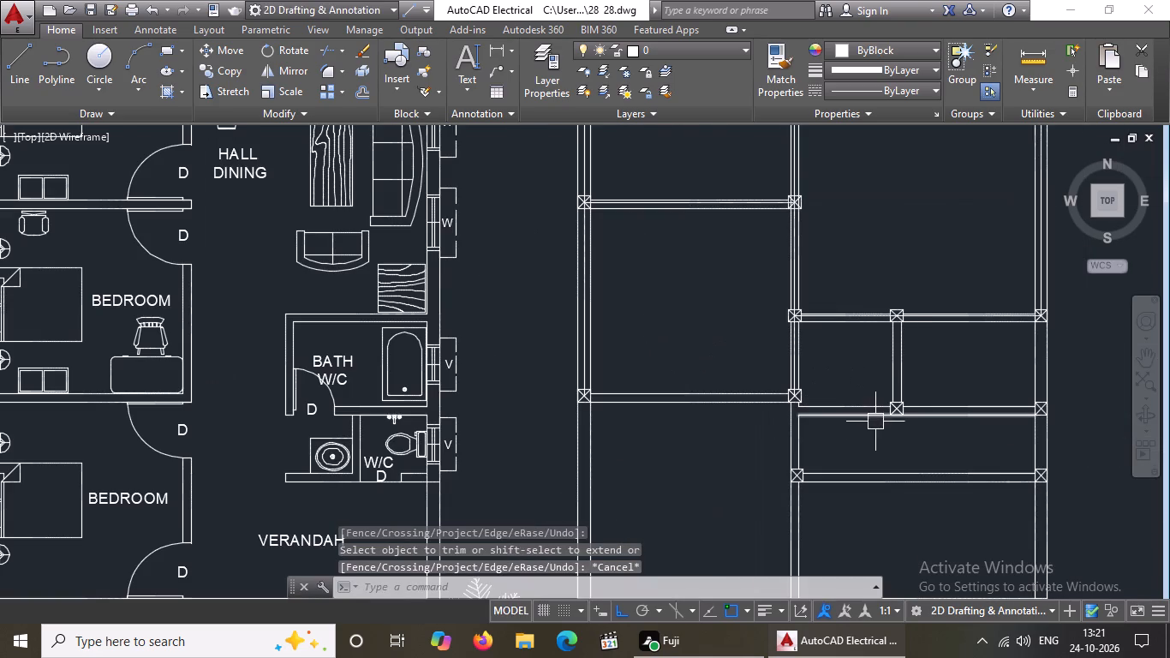
Draw the centre line of the middle bedroom's lower horizontal wall from the outer wall column's centre to the moved partition column's centre.
{"action": "scroll", "coordinate": [872, 408], "scroll_direction": "up", "scroll_amount": 2}
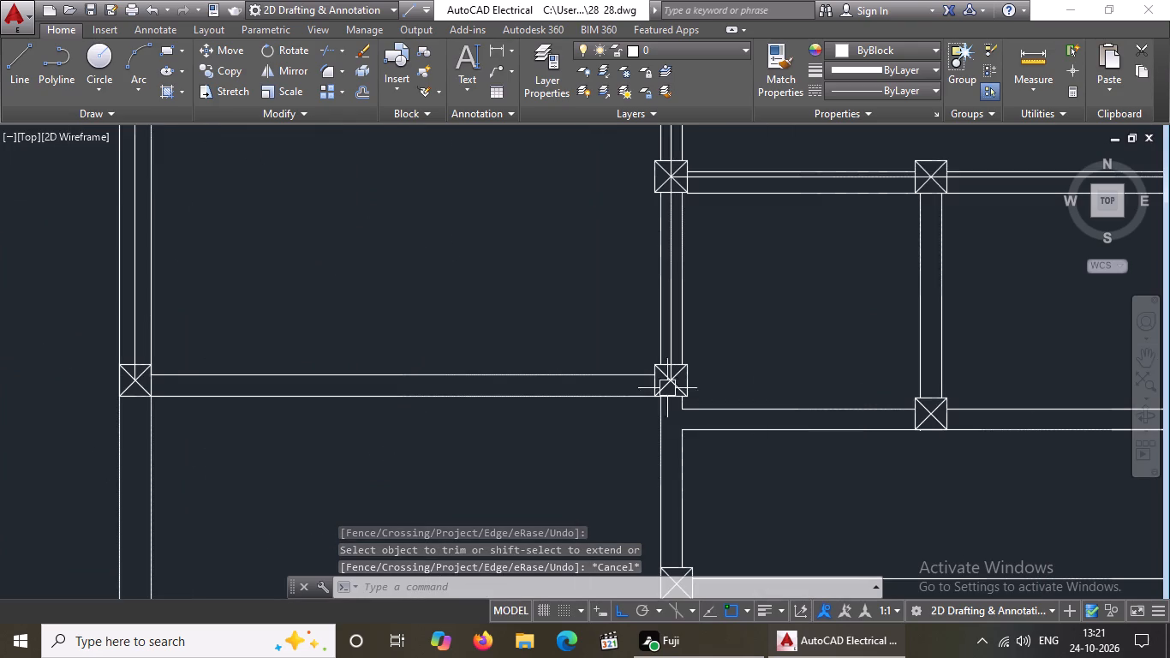
{"action": "left_click", "coordinate": [16, 56]}
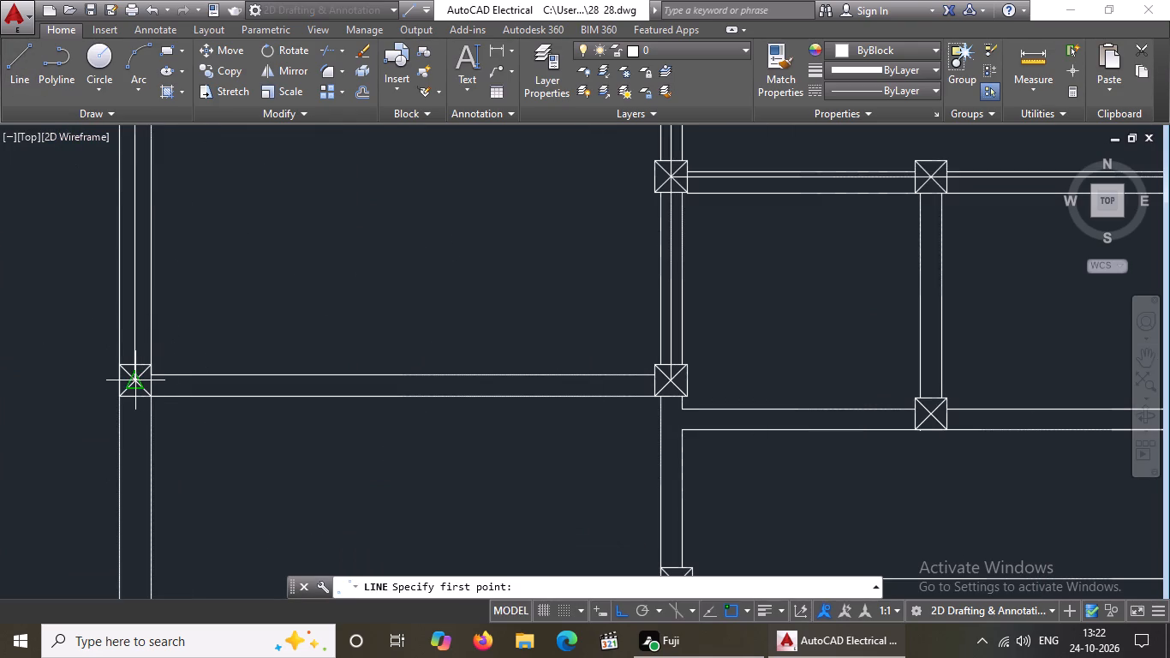
{"action": "left_click_drag", "start_coordinate": [131, 381], "coordinate": [143, 382]}
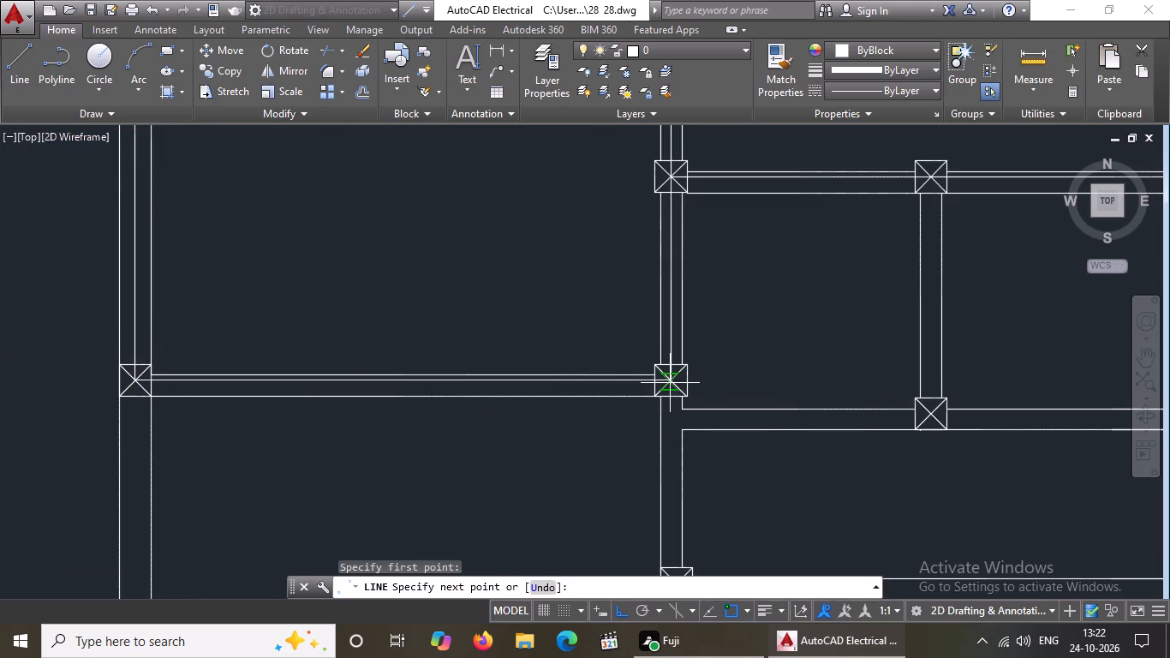
{"action": "left_click", "coordinate": [672, 380]}
{"action": "key", "text": "Escape"}
Draw the centre line of the short vertical bath wall between the centres of its upper and lower columns.
{"action": "scroll", "coordinate": [839, 375], "scroll_direction": "down", "scroll_amount": 1}
{"action": "scroll", "coordinate": [1089, 386], "scroll_direction": "down", "scroll_amount": 2}
{"action": "middle_click_drag", "start_coordinate": [1042, 398], "coordinate": [926, 422]}
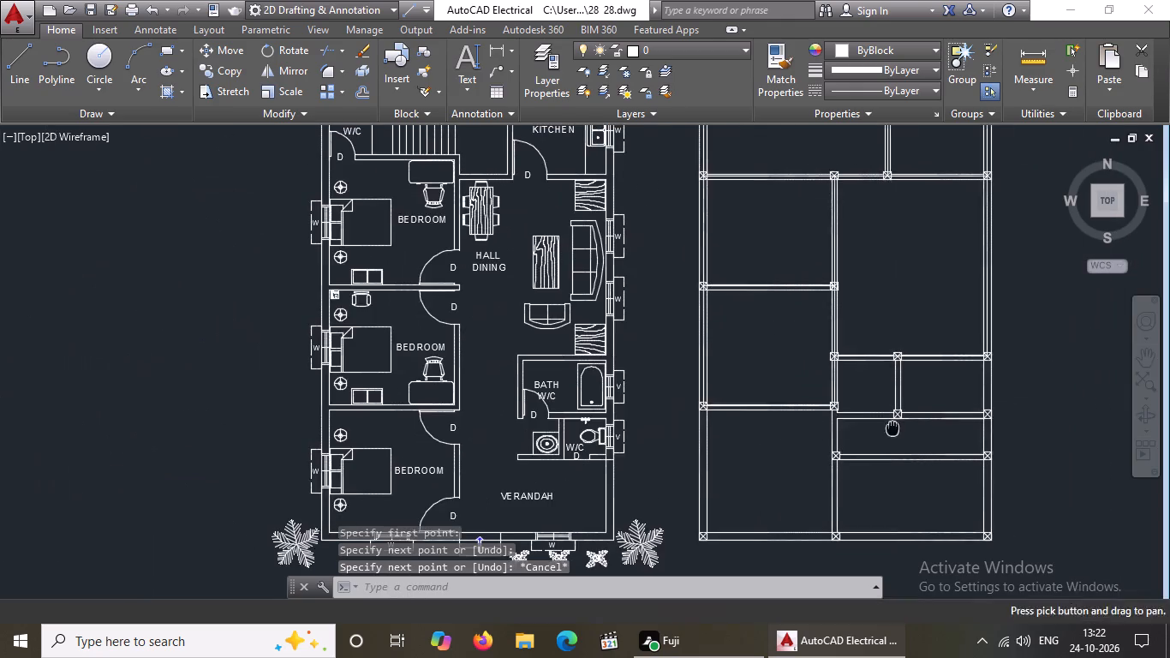
{"action": "scroll", "coordinate": [991, 427], "scroll_direction": "up", "scroll_amount": 3}
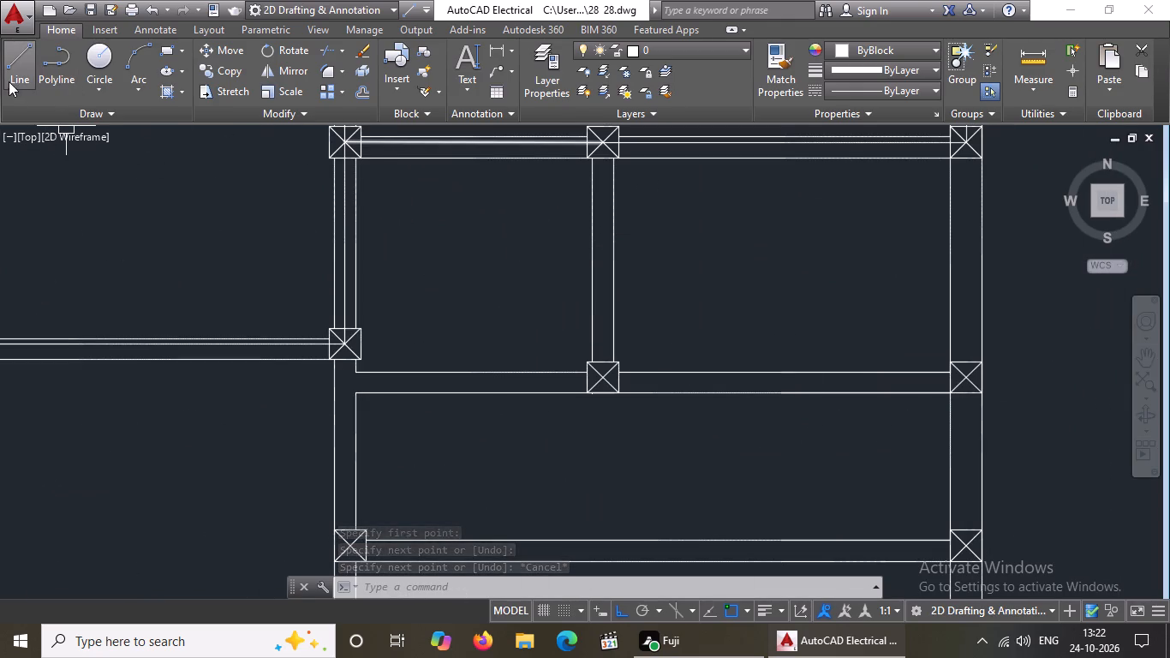
{"action": "left_click_drag", "start_coordinate": [11, 76], "coordinate": [33, 95]}
{"action": "left_click", "coordinate": [32, 54]}
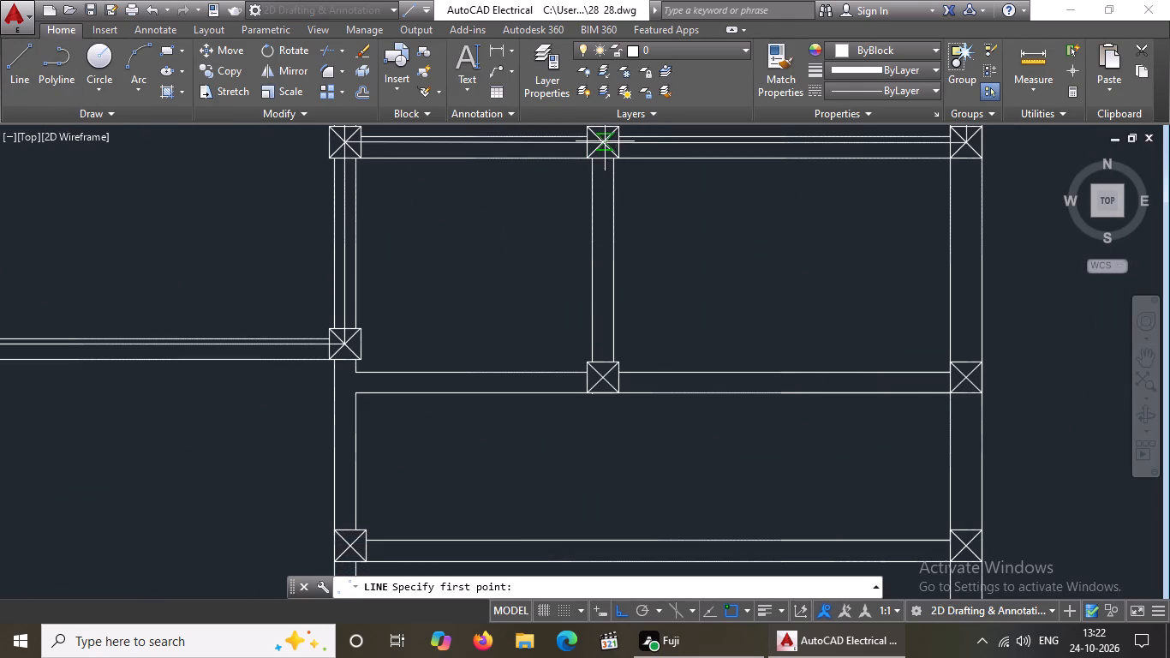
{"action": "left_click_drag", "start_coordinate": [607, 140], "coordinate": [607, 152]}
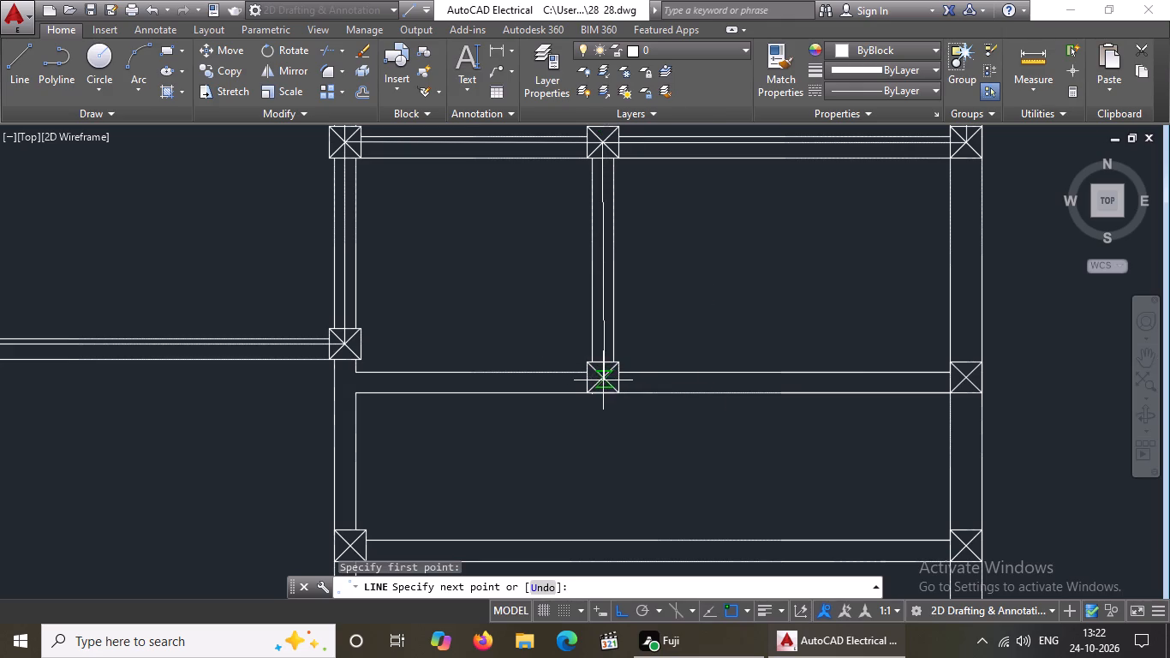
{"action": "left_click", "coordinate": [602, 377]}
{"action": "key", "text": "Escape"}
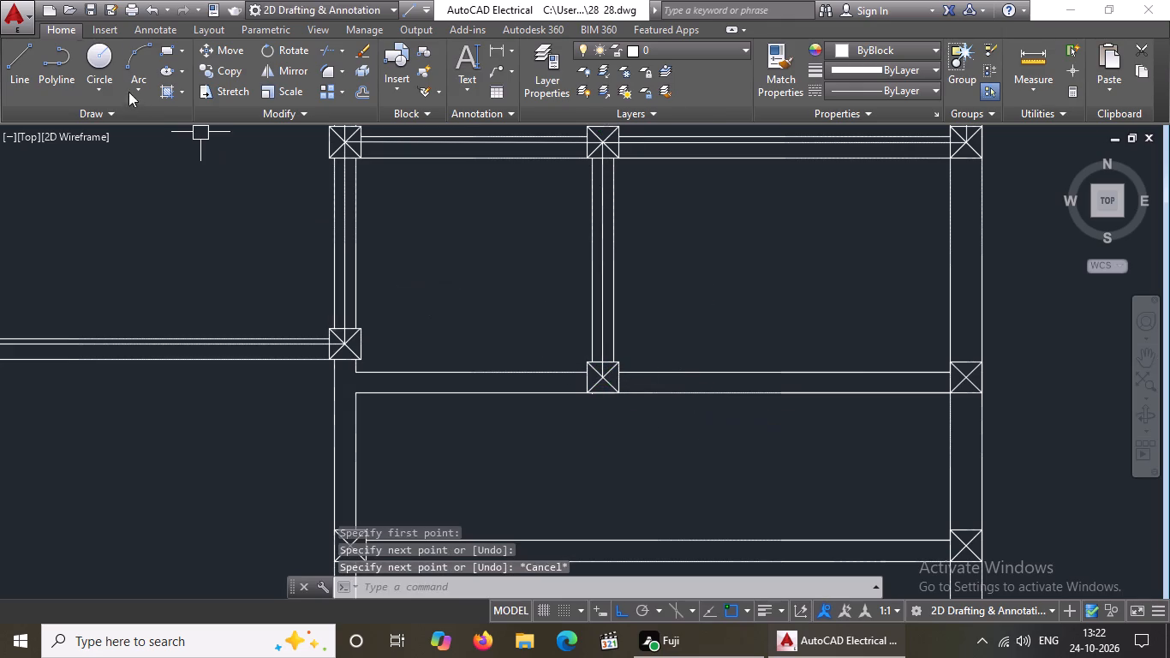
Draw a centre line down the outer wall beside the bath area, continuing along the lower bath wall through its middle column to the central partition.
{"action": "left_click", "coordinate": [15, 63]}
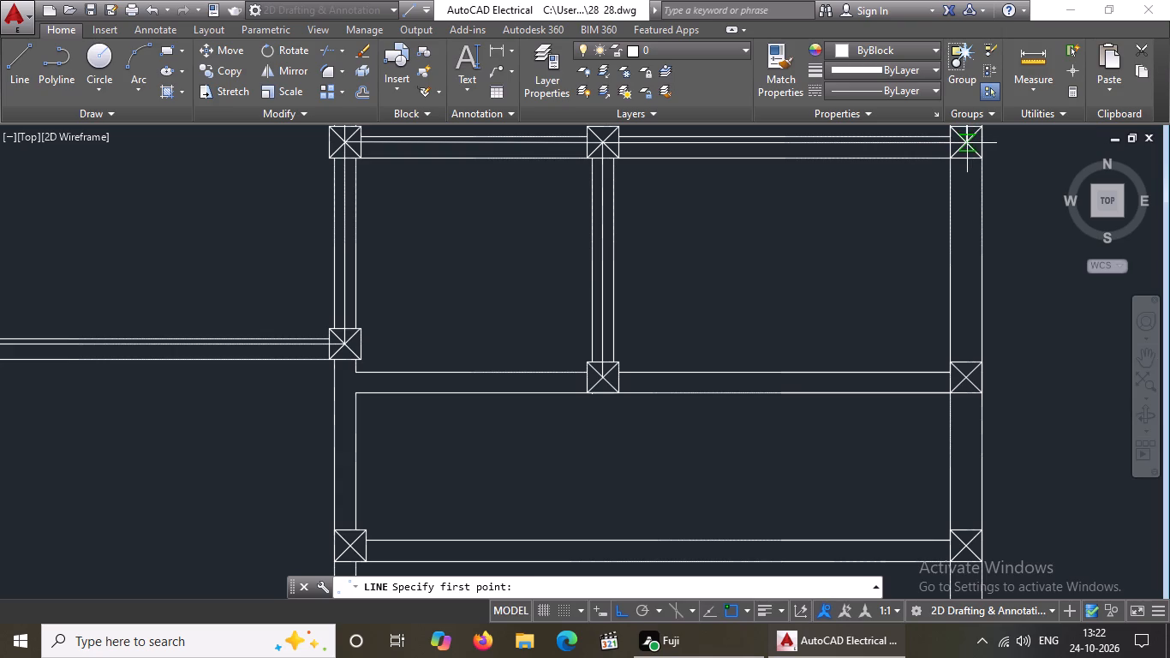
{"action": "left_click_drag", "start_coordinate": [966, 143], "coordinate": [966, 160]}
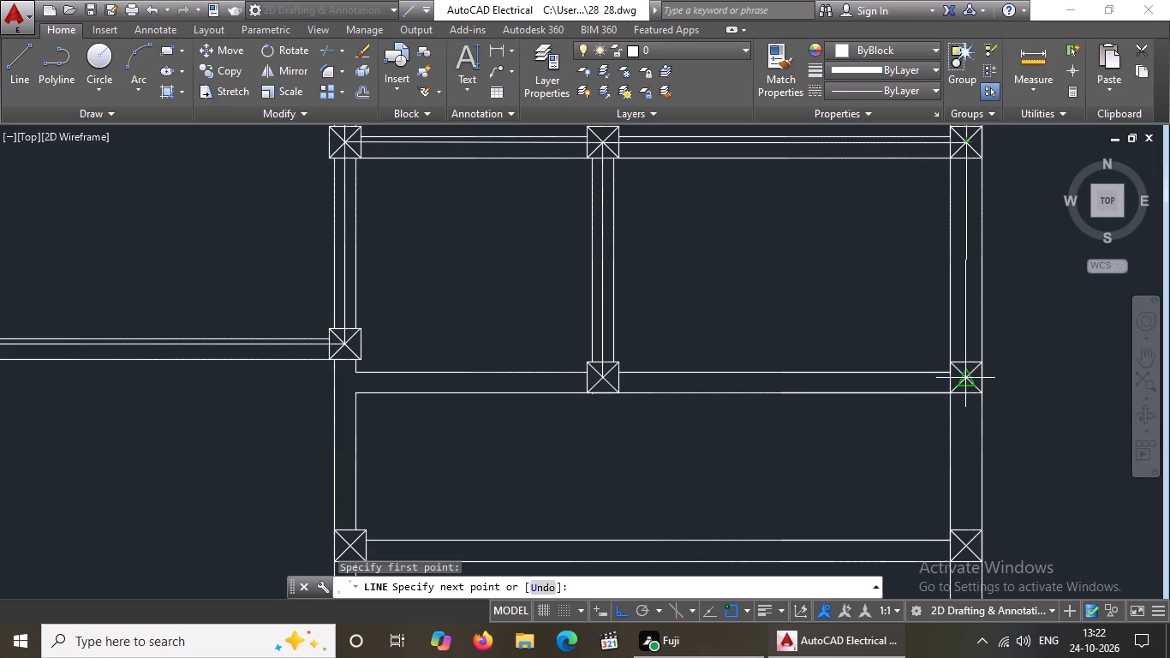
{"action": "left_click", "coordinate": [966, 380]}
{"action": "left_click", "coordinate": [603, 377]}
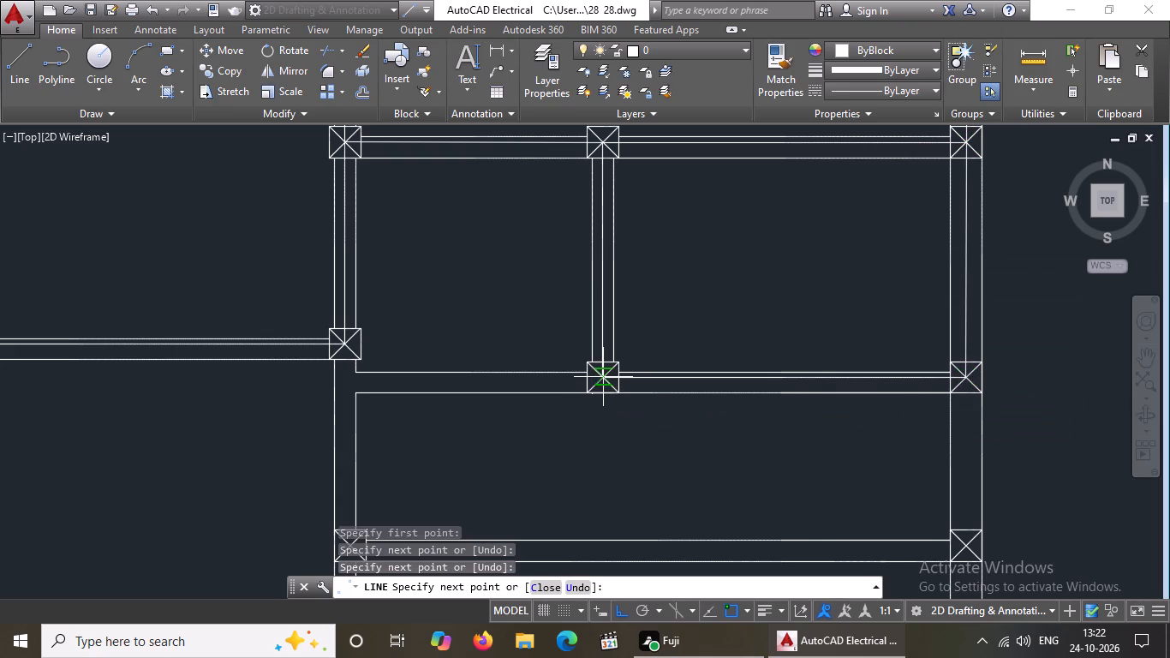
{"action": "left_click", "coordinate": [343, 380]}
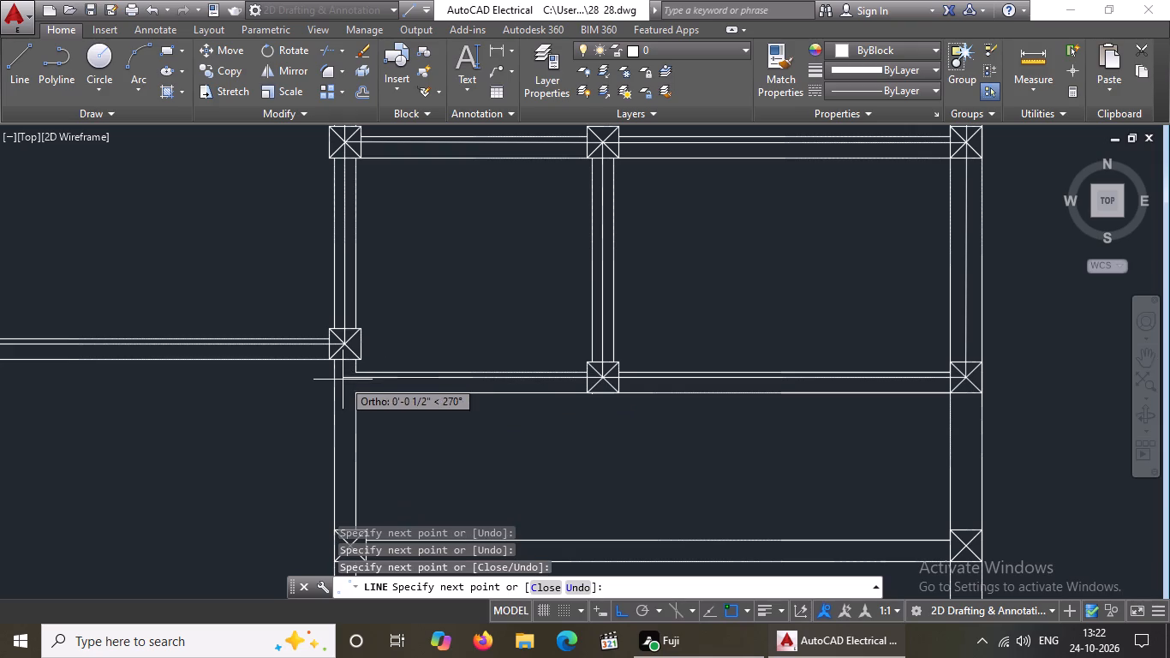
{"action": "key", "text": "Escape"}
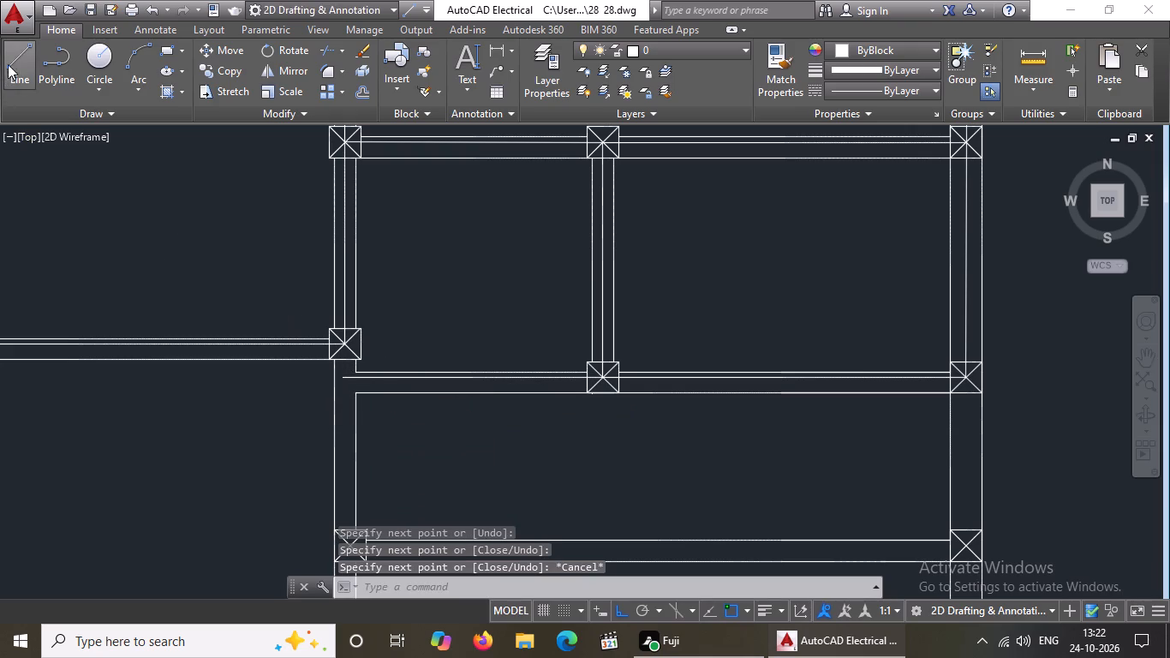
Draw the central partition's centre line from the moved column's centre down to the lower edge of the next column, above the verandah.
{"action": "left_click", "coordinate": [17, 63]}
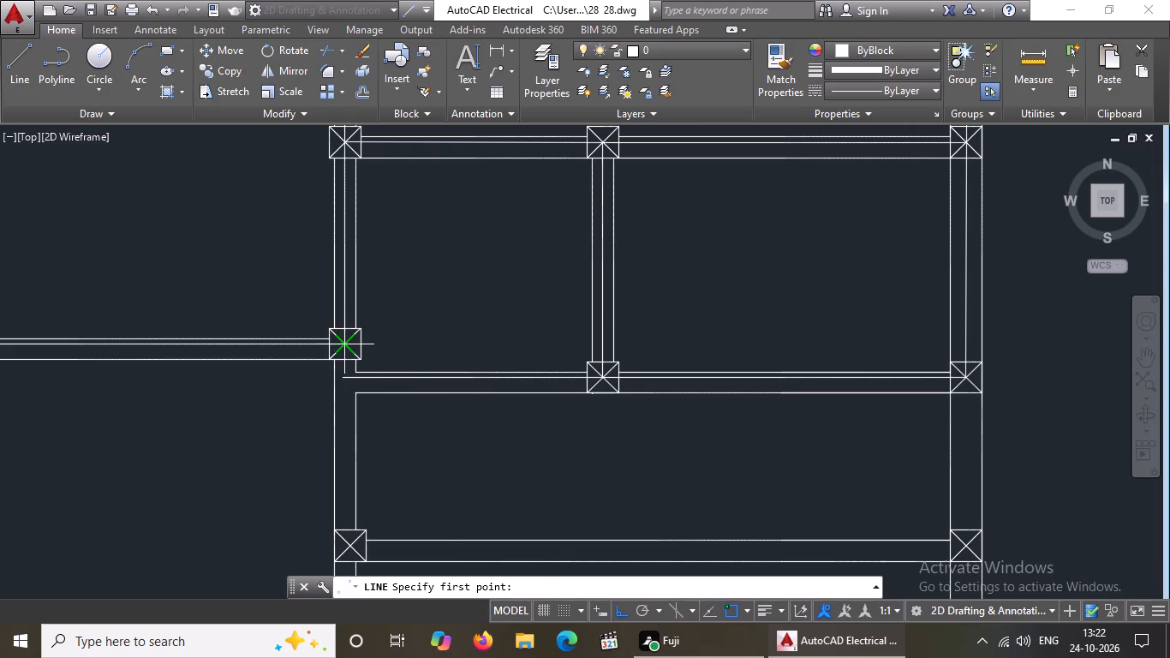
{"action": "left_click", "coordinate": [342, 346]}
{"action": "scroll", "coordinate": [336, 435], "scroll_direction": "down", "scroll_amount": 2}
{"action": "scroll", "coordinate": [351, 476], "scroll_direction": "up", "scroll_amount": 3}
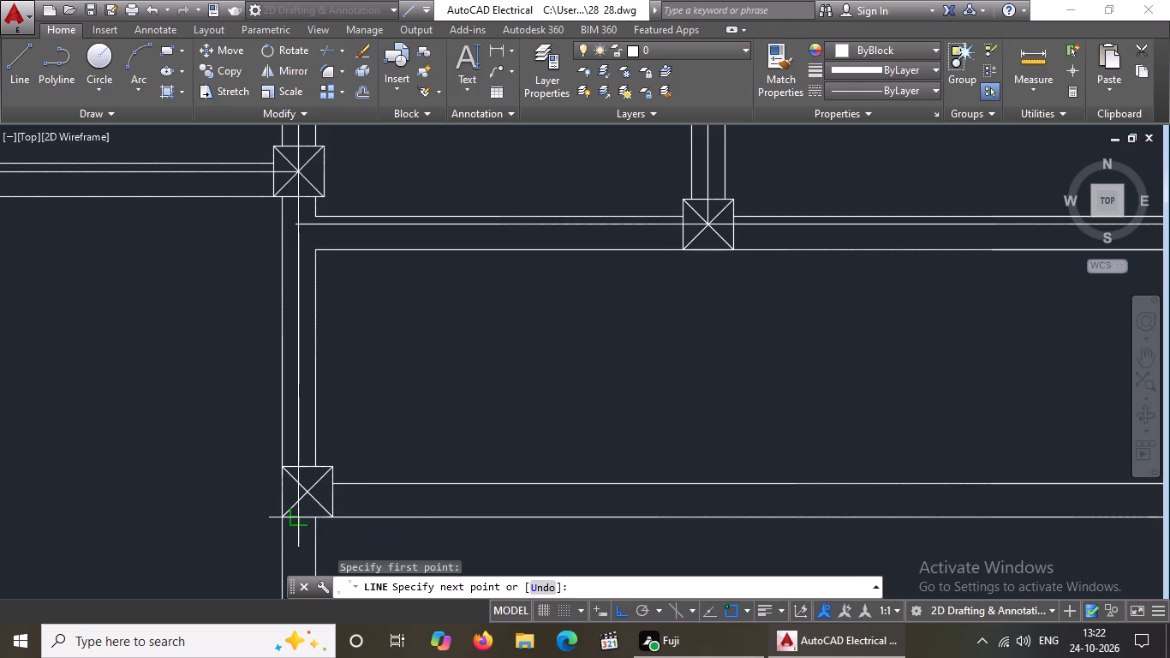
{"action": "left_click", "coordinate": [297, 517]}
{"action": "key", "text": "Escape"}
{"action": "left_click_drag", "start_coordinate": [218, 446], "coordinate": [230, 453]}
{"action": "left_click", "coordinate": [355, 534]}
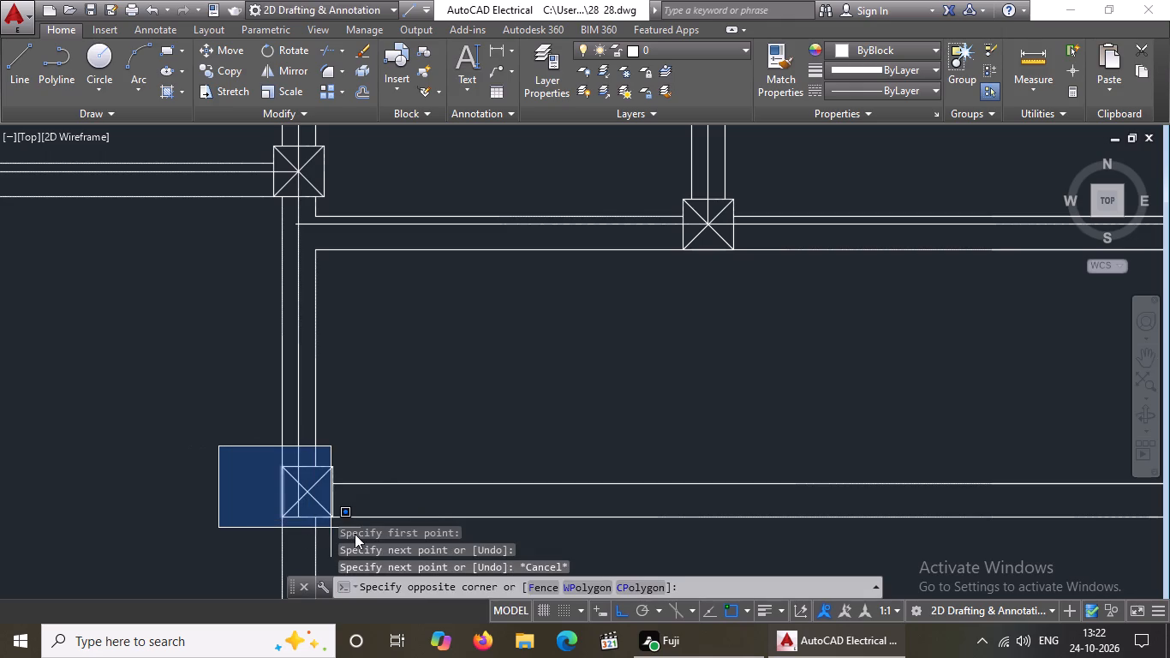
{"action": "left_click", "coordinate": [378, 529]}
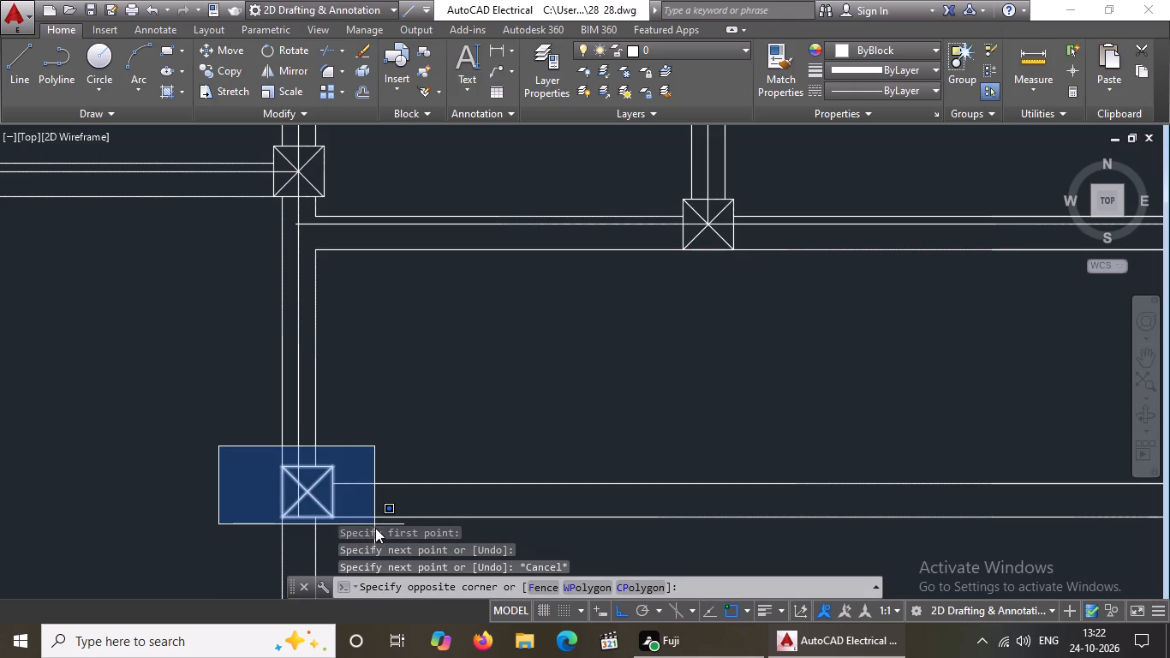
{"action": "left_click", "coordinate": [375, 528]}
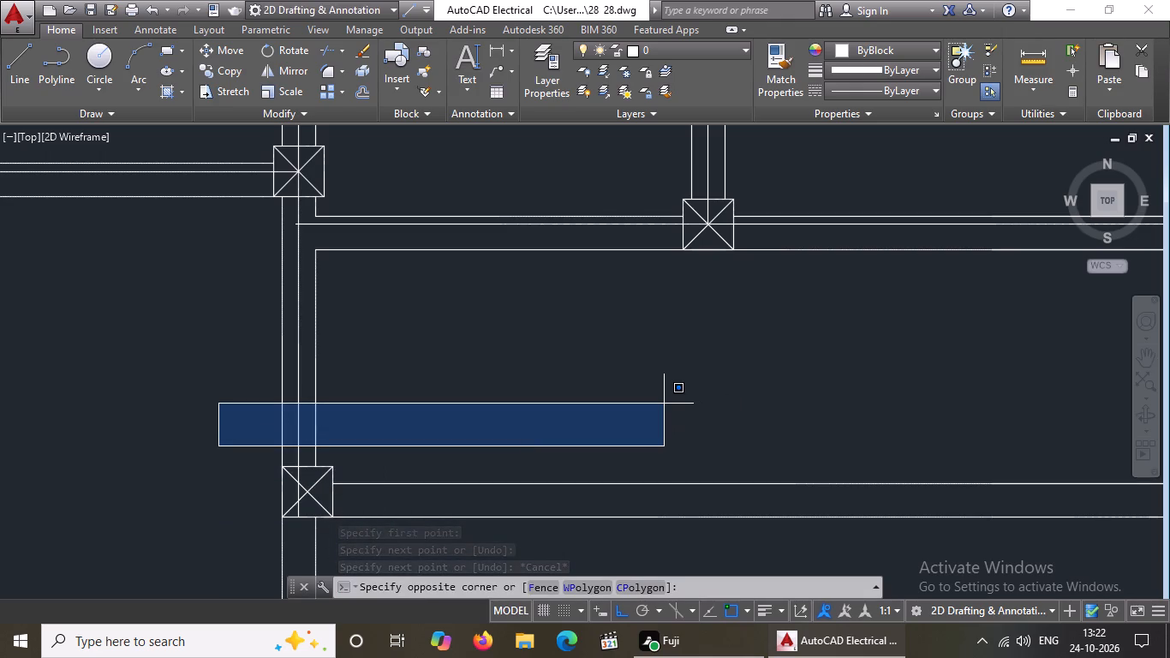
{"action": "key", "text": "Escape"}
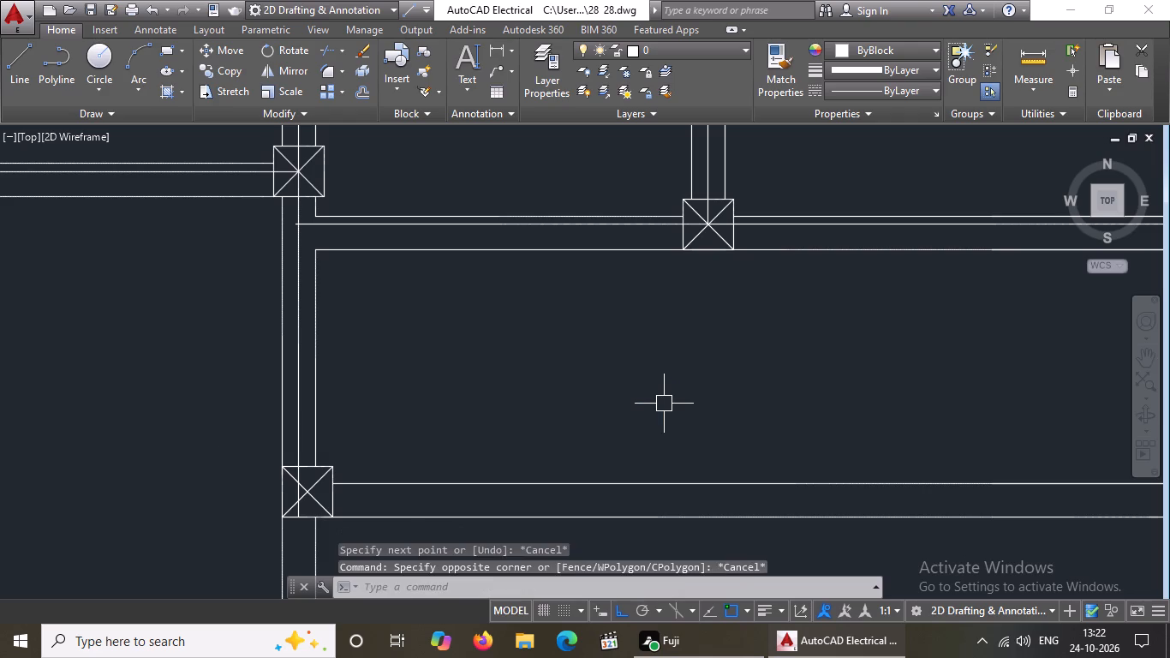
Move the partition's column at the horizontal wall above the verandah so its centre lies on the partition's centre line.
{"action": "scroll", "coordinate": [579, 461], "scroll_direction": "down", "scroll_amount": 1}
{"action": "middle_click_drag", "start_coordinate": [562, 463], "coordinate": [557, 456]}
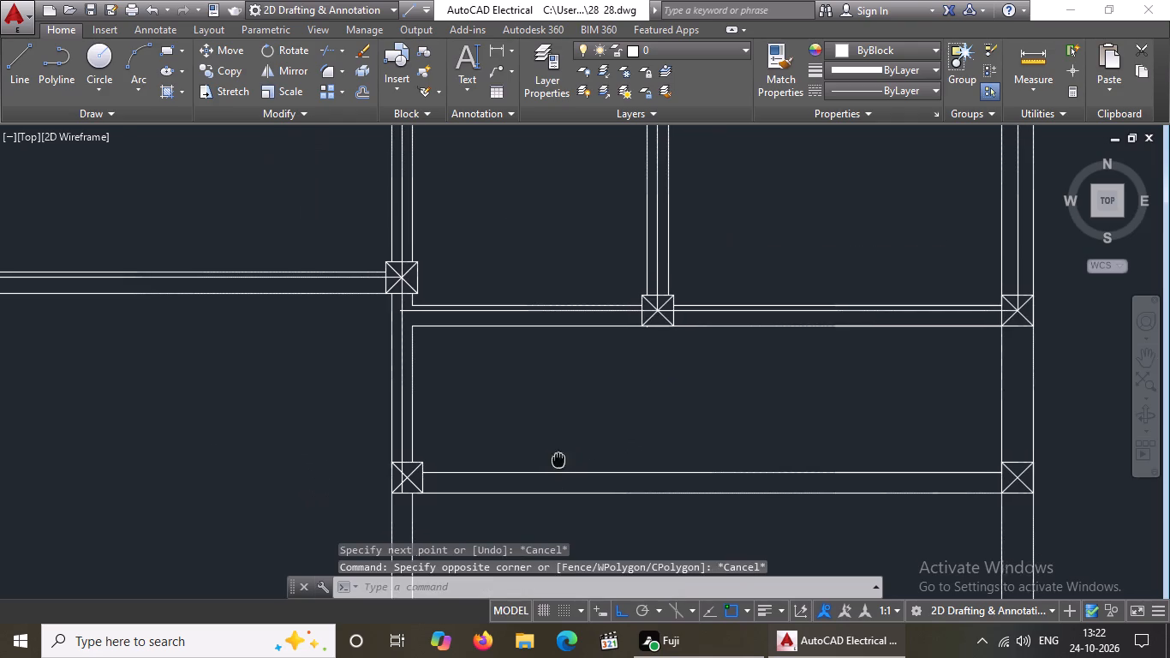
{"action": "middle_click_drag", "start_coordinate": [557, 456], "coordinate": [555, 452]}
{"action": "scroll", "coordinate": [350, 464], "scroll_direction": "up", "scroll_amount": 2}
{"action": "left_click", "coordinate": [373, 410]}
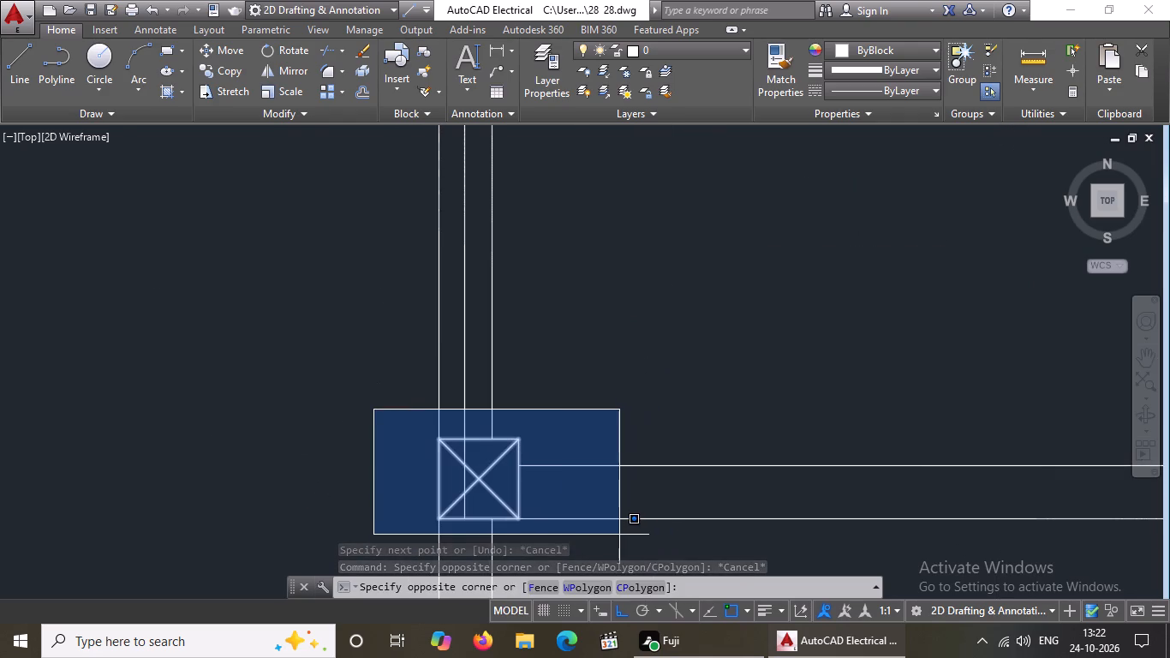
{"action": "left_click", "coordinate": [618, 534]}
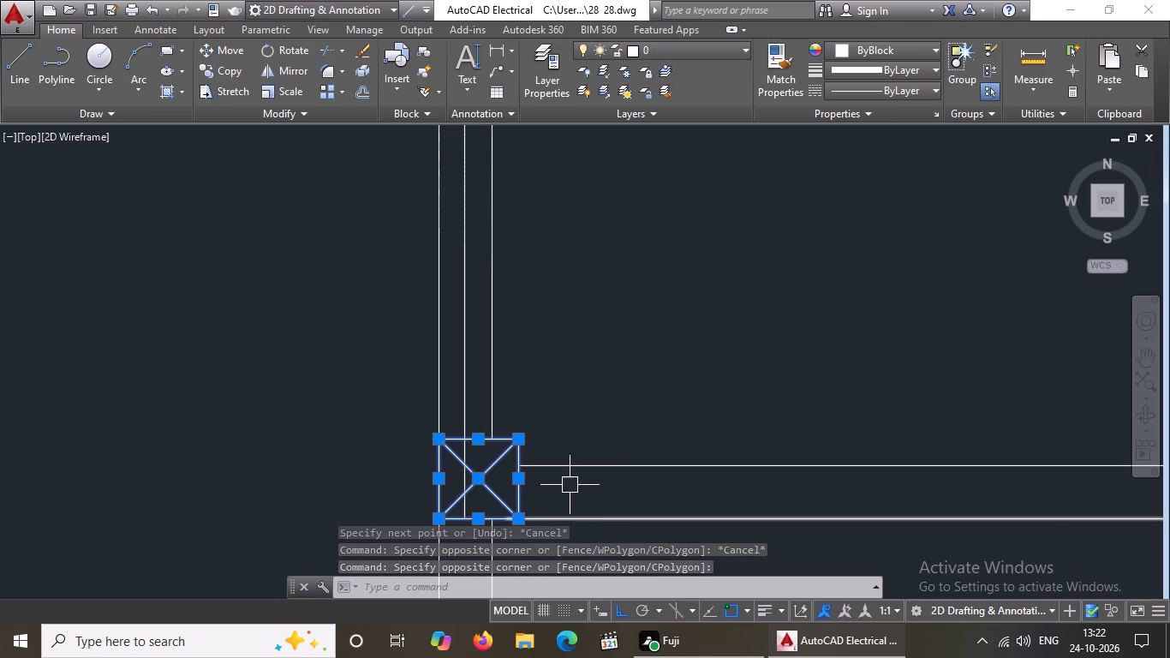
{"action": "scroll", "coordinate": [575, 485], "scroll_direction": "up", "scroll_amount": 2}
{"action": "left_click_drag", "start_coordinate": [215, 50], "coordinate": [215, 59]}
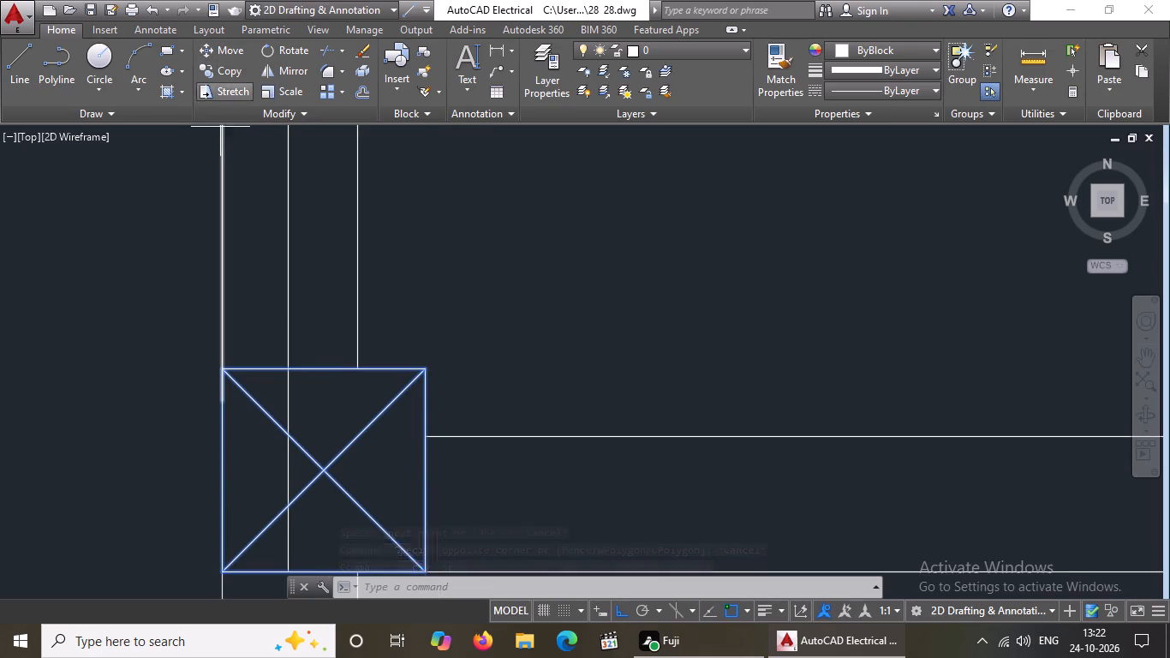
{"action": "left_click", "coordinate": [322, 470]}
{"action": "left_click", "coordinate": [289, 470]}
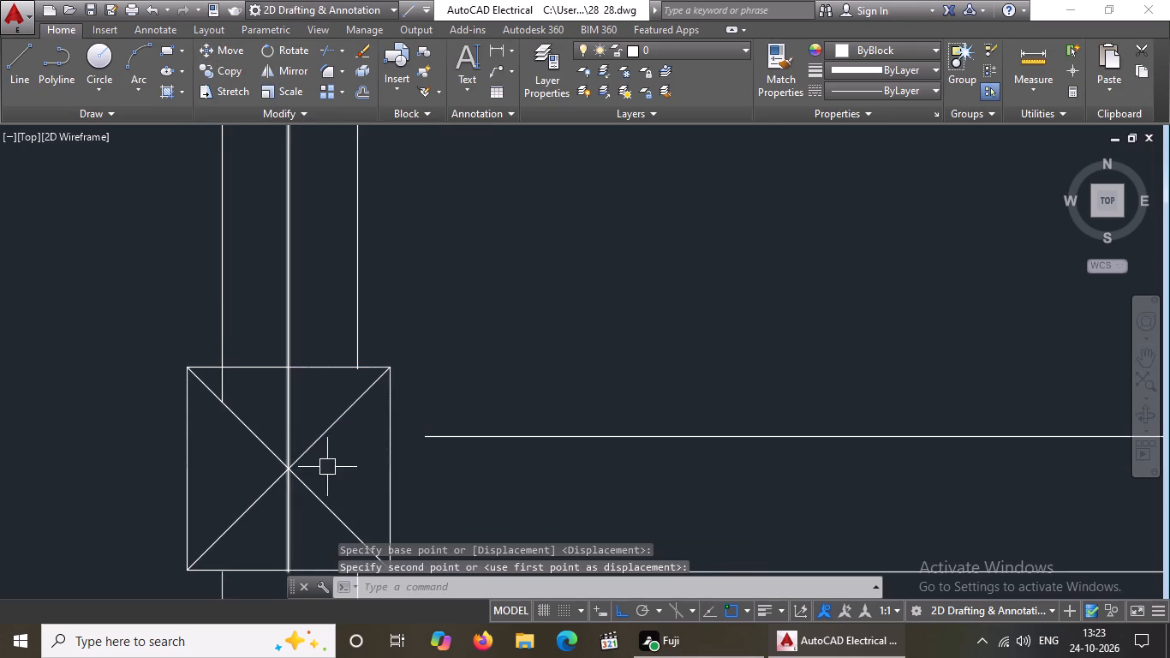
{"action": "scroll", "coordinate": [407, 459], "scroll_direction": "down", "scroll_amount": 2}
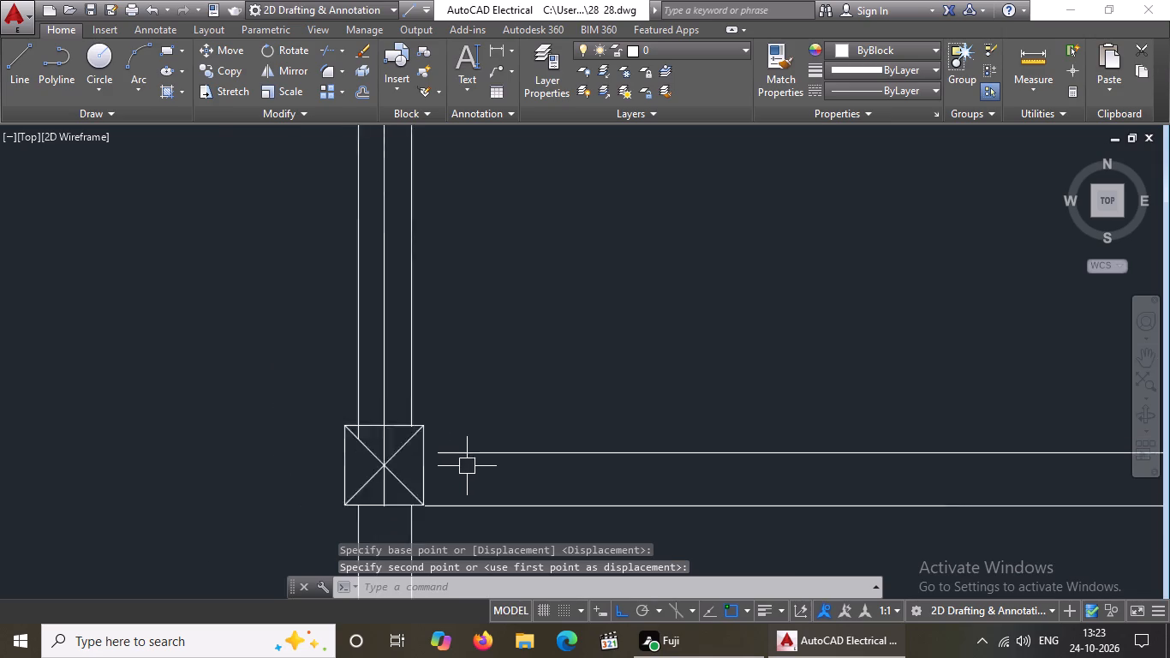
{"action": "scroll", "coordinate": [467, 466], "scroll_direction": "down", "scroll_amount": 2}
{"action": "scroll", "coordinate": [506, 500], "scroll_direction": "up", "scroll_amount": 2}
{"action": "key", "text": "Escape"}
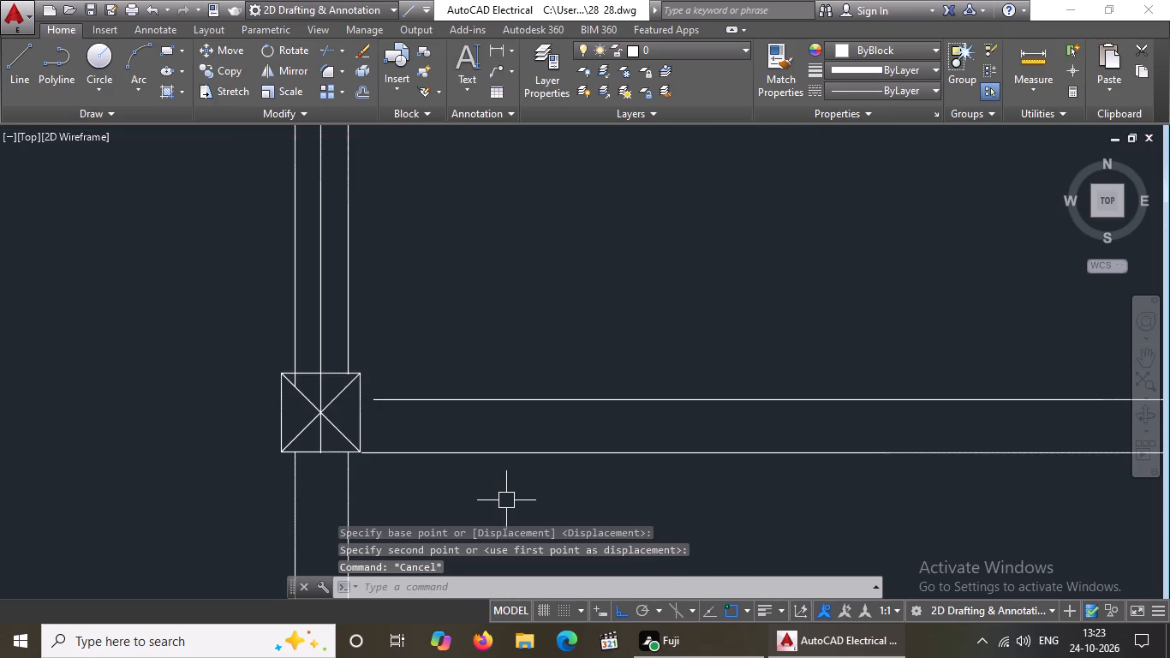
Trim the partition's outer bedroom-side wall line where it runs inside the newly moved column.
{"action": "type", "text": "TR"}
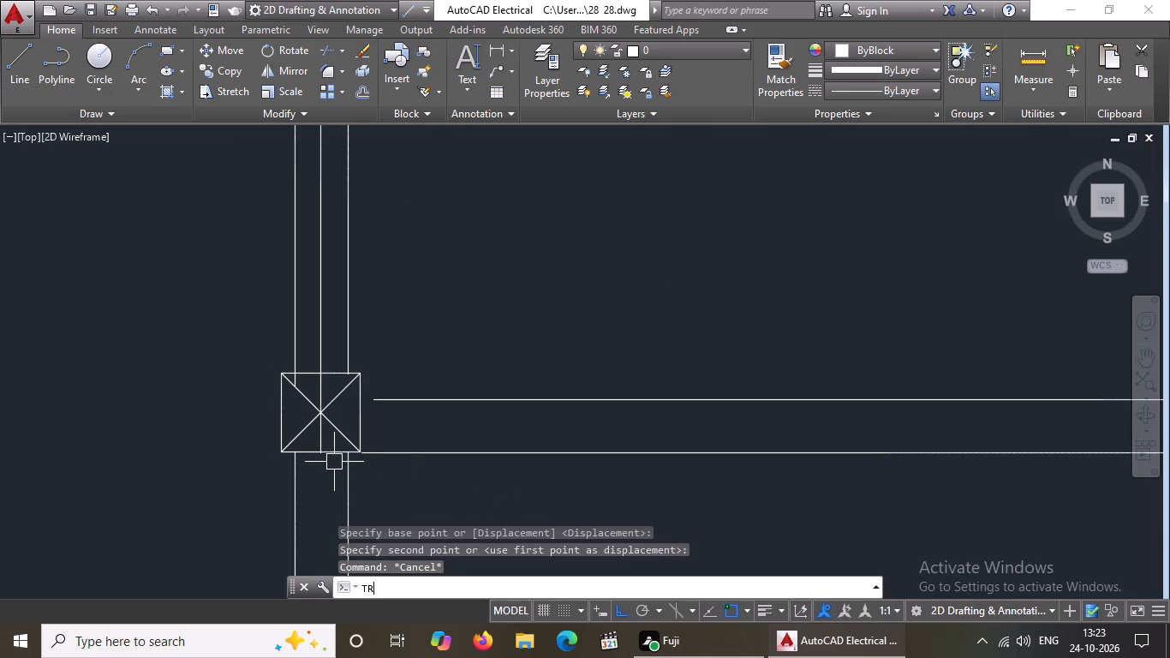
{"action": "key", "text": "space"}
{"action": "key", "text": "space"}
{"action": "scroll", "coordinate": [325, 383], "scroll_direction": "up", "scroll_amount": 2}
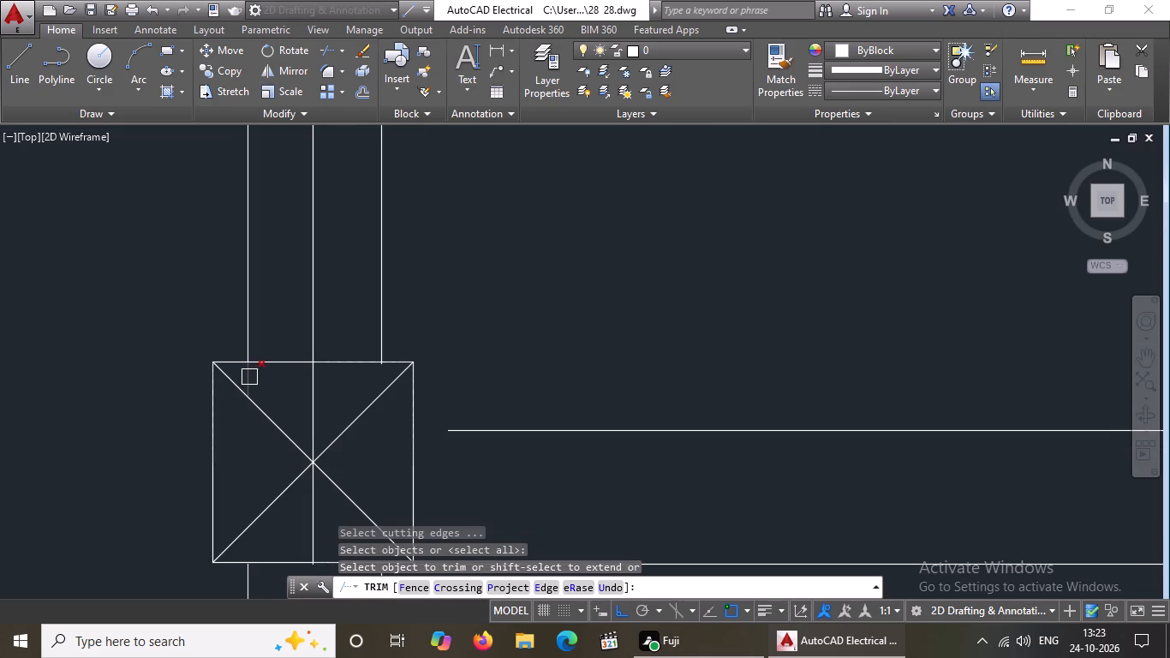
{"action": "left_click", "coordinate": [250, 376]}
{"action": "scroll", "coordinate": [425, 473], "scroll_direction": "down", "scroll_amount": 2}
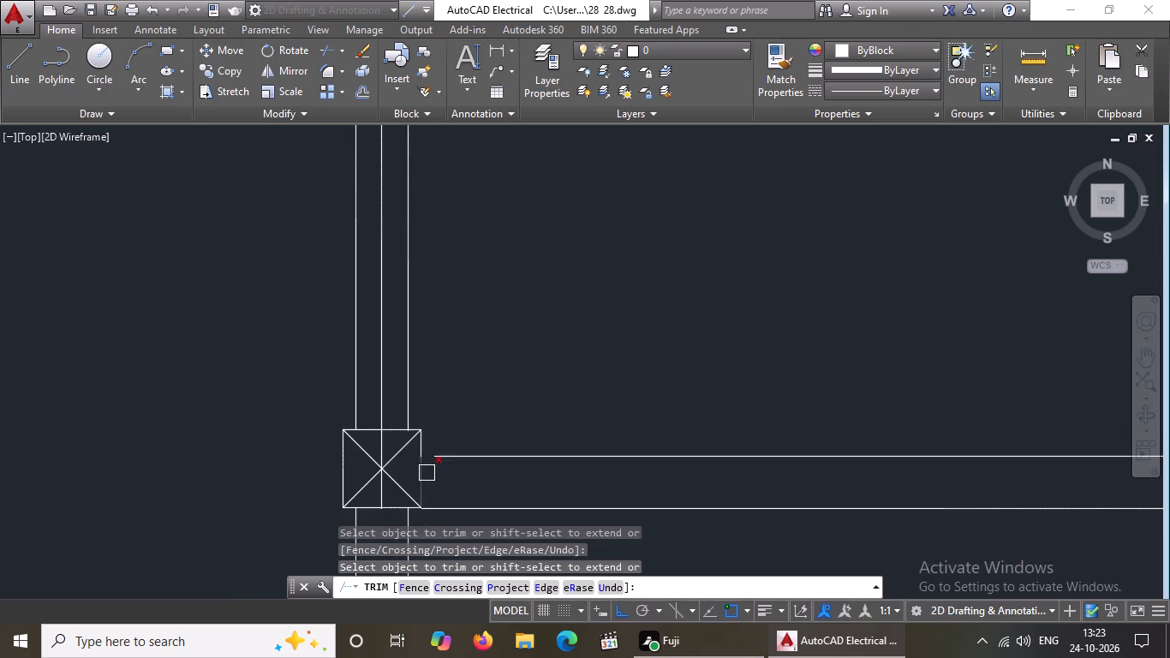
{"action": "key", "text": "Escape"}
Extend the upper line of the horizontal wall above the verandah to the newly moved column's edge.
{"action": "type", "text": "EX"}
{"action": "key", "text": "space"}
{"action": "key", "text": "space"}
{"action": "left_click", "coordinate": [462, 460]}
{"action": "scroll", "coordinate": [516, 431], "scroll_direction": "down", "scroll_amount": 3}
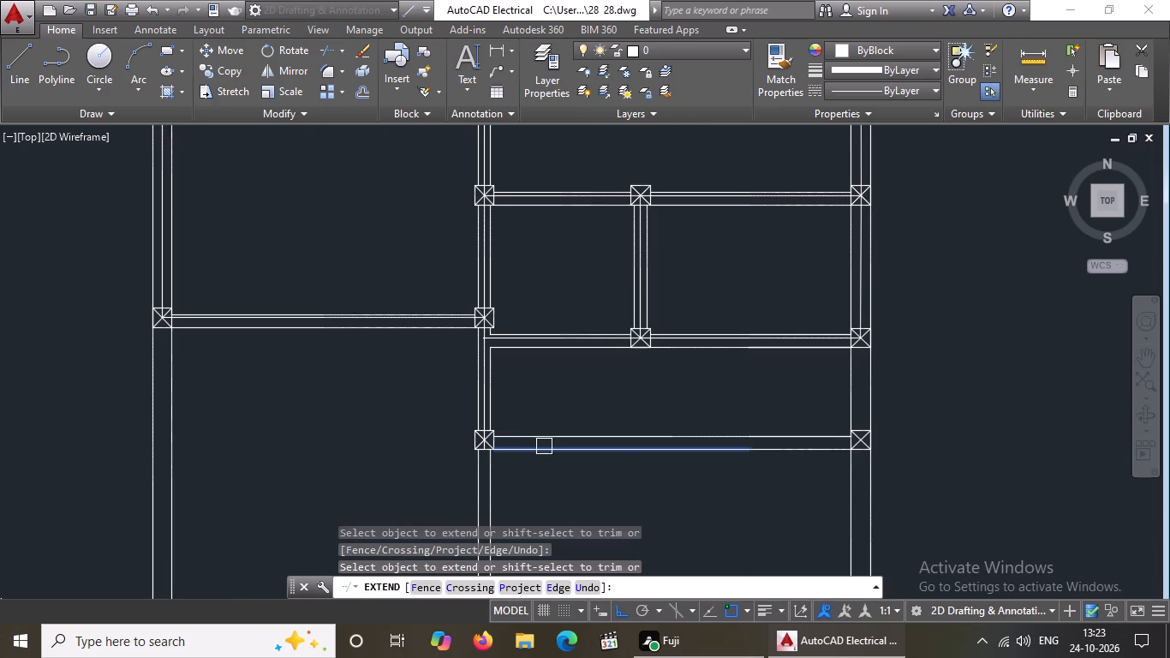
{"action": "key", "text": "Escape"}
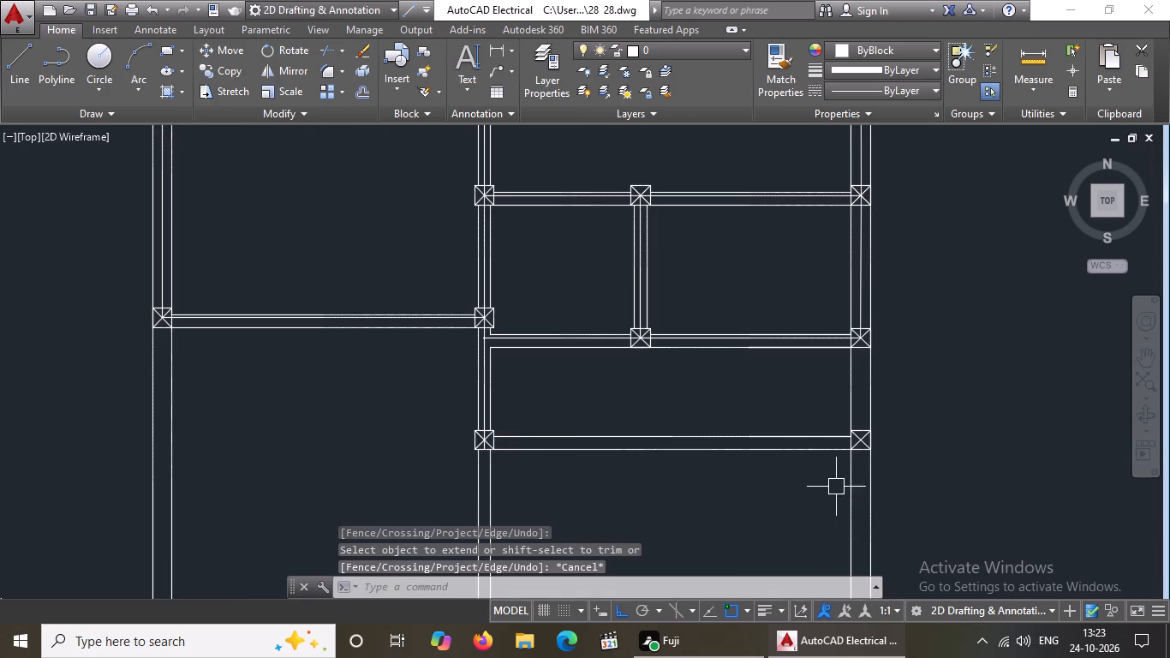
Draw a centre line down the outer wall from the lower bath wall's column to the next column, then across to the newly moved partition column.
{"action": "key", "text": "l"}
{"action": "key", "text": "Return"}
{"action": "scroll", "coordinate": [875, 385], "scroll_direction": "up", "scroll_amount": 3}
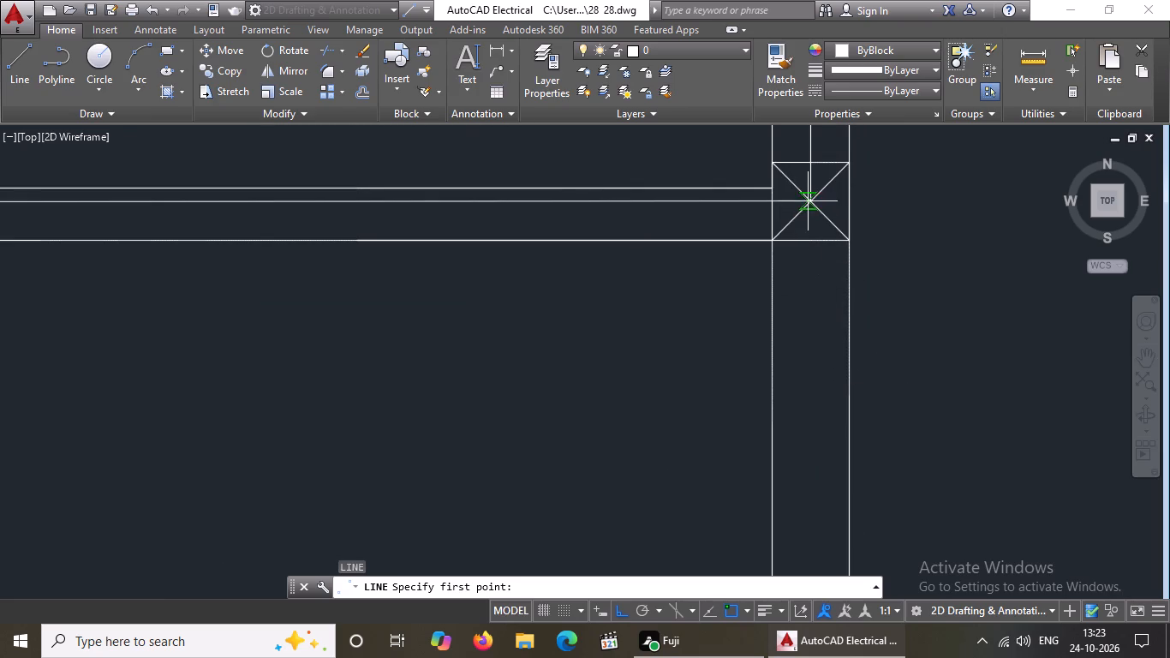
{"action": "left_click_drag", "start_coordinate": [812, 201], "coordinate": [812, 213]}
{"action": "scroll", "coordinate": [803, 337], "scroll_direction": "down", "scroll_amount": 2}
{"action": "scroll", "coordinate": [814, 452], "scroll_direction": "up", "scroll_amount": 3}
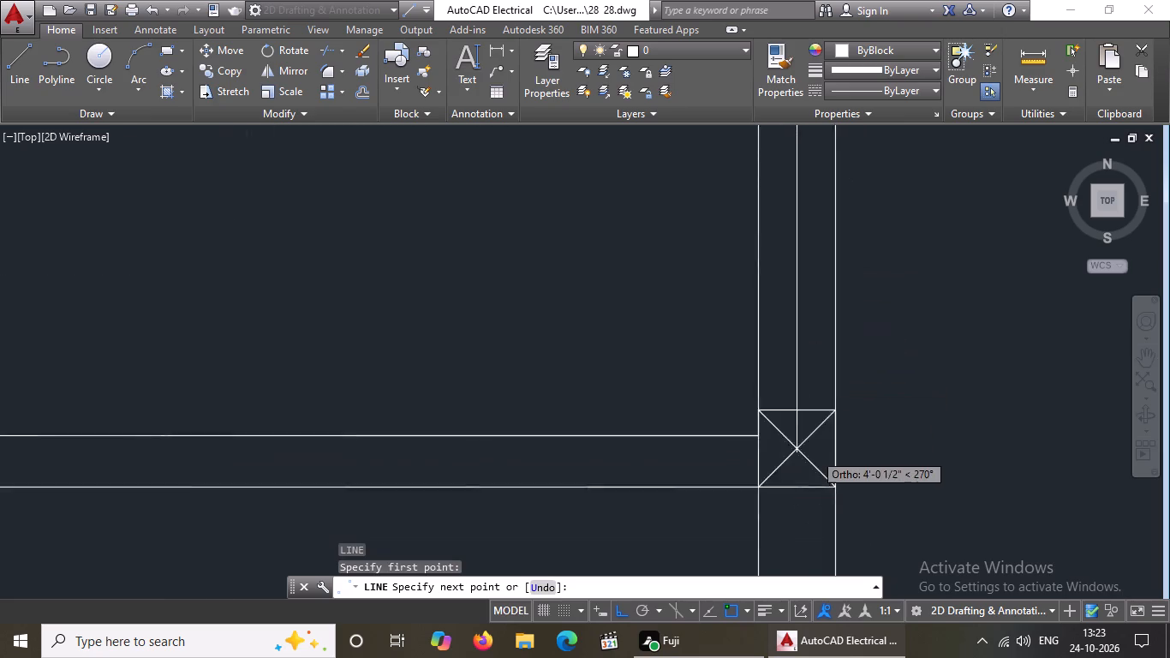
{"action": "left_click", "coordinate": [785, 446]}
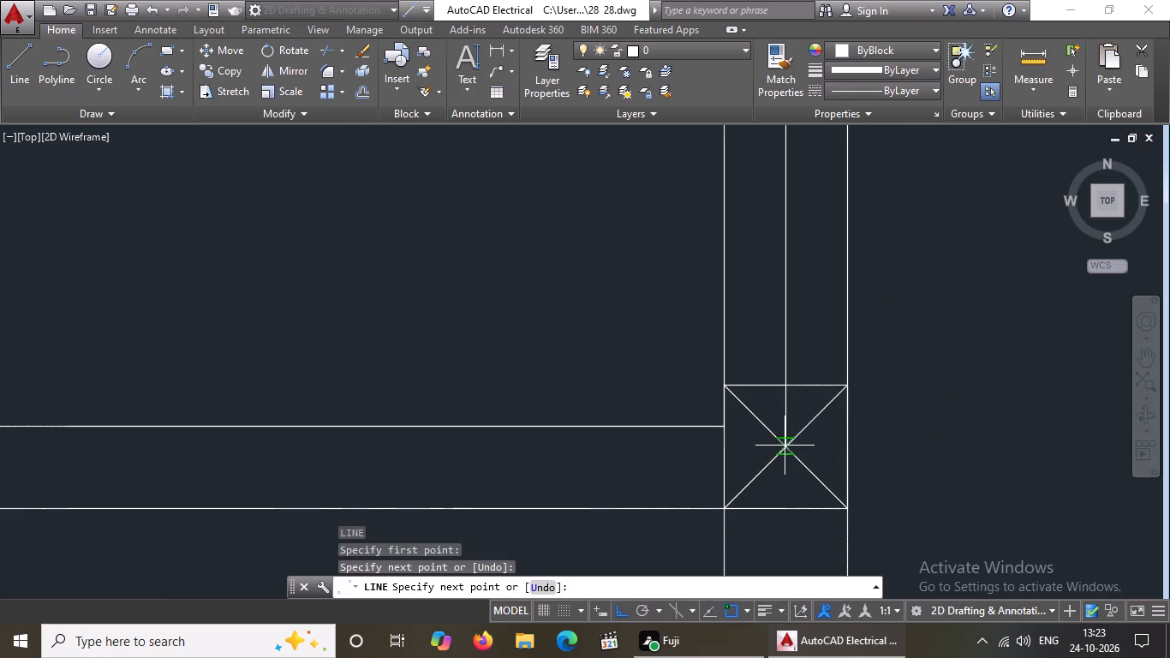
{"action": "scroll", "coordinate": [785, 448], "scroll_direction": "down", "scroll_amount": 5}
{"action": "scroll", "coordinate": [569, 493], "scroll_direction": "up", "scroll_amount": 3}
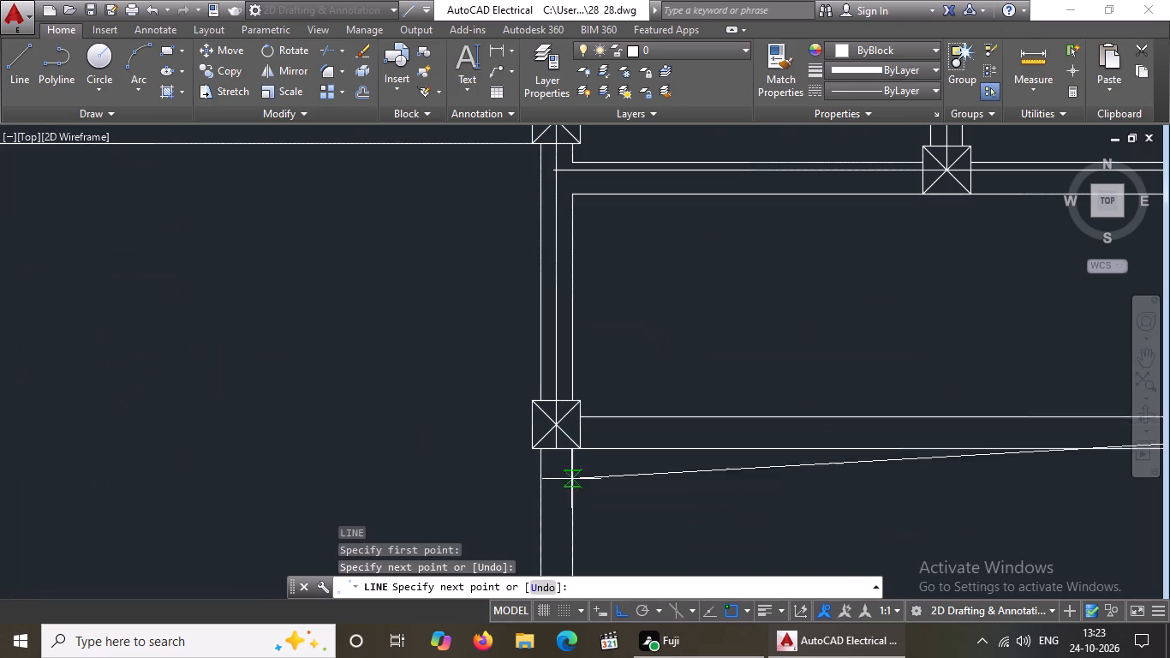
{"action": "scroll", "coordinate": [548, 424], "scroll_direction": "up", "scroll_amount": 2}
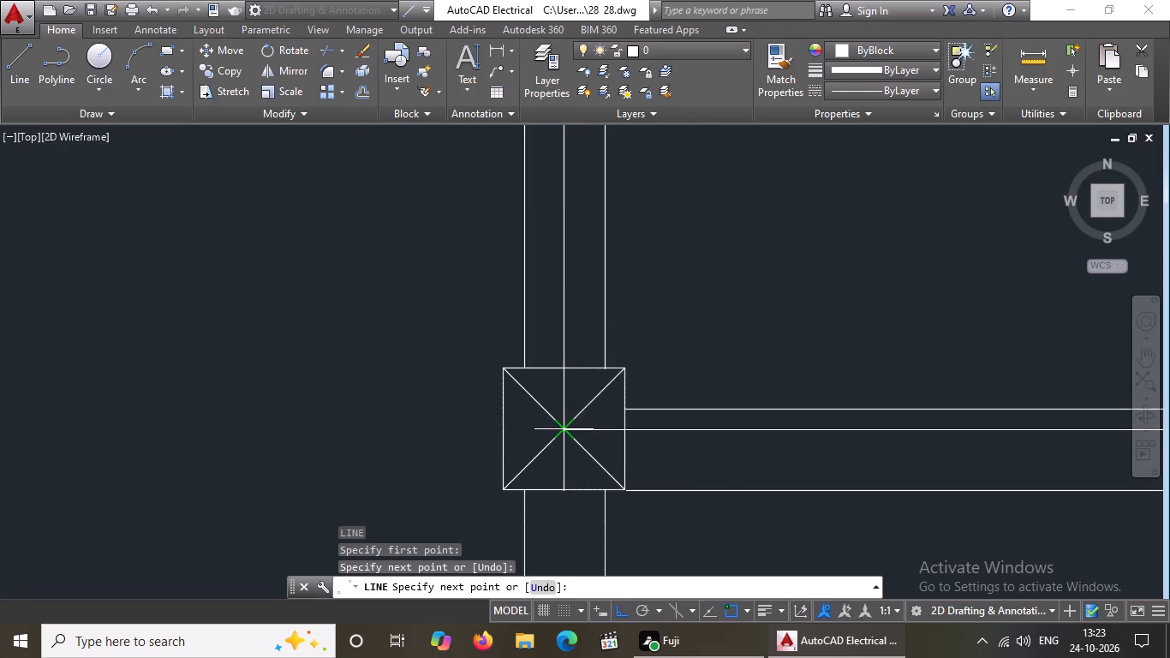
{"action": "left_click", "coordinate": [559, 431]}
{"action": "scroll", "coordinate": [624, 481], "scroll_direction": "down", "scroll_amount": 4}
{"action": "key", "text": "Escape"}
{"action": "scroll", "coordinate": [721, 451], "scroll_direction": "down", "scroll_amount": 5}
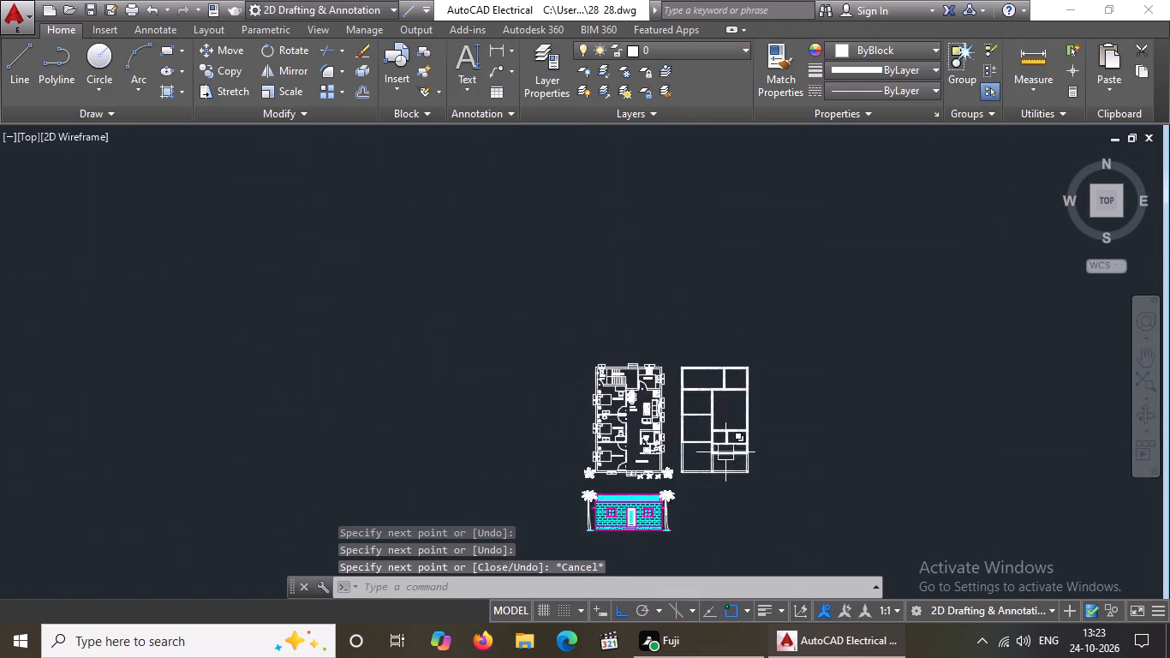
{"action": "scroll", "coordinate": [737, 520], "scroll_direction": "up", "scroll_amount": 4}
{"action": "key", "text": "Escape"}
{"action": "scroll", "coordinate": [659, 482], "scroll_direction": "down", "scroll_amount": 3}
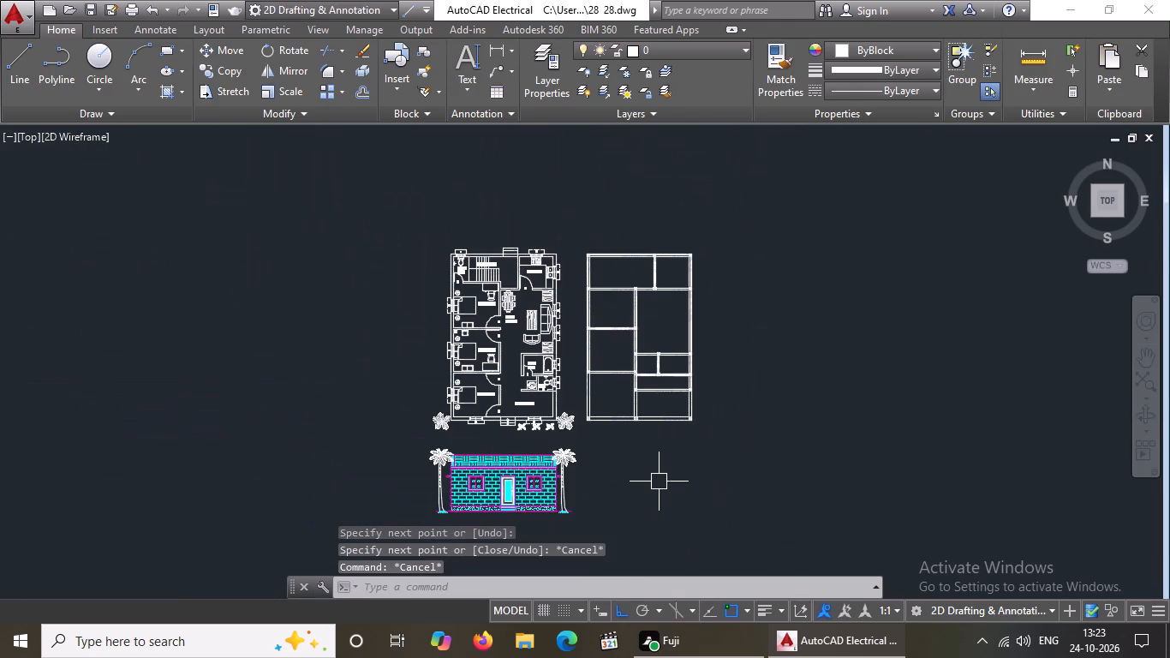
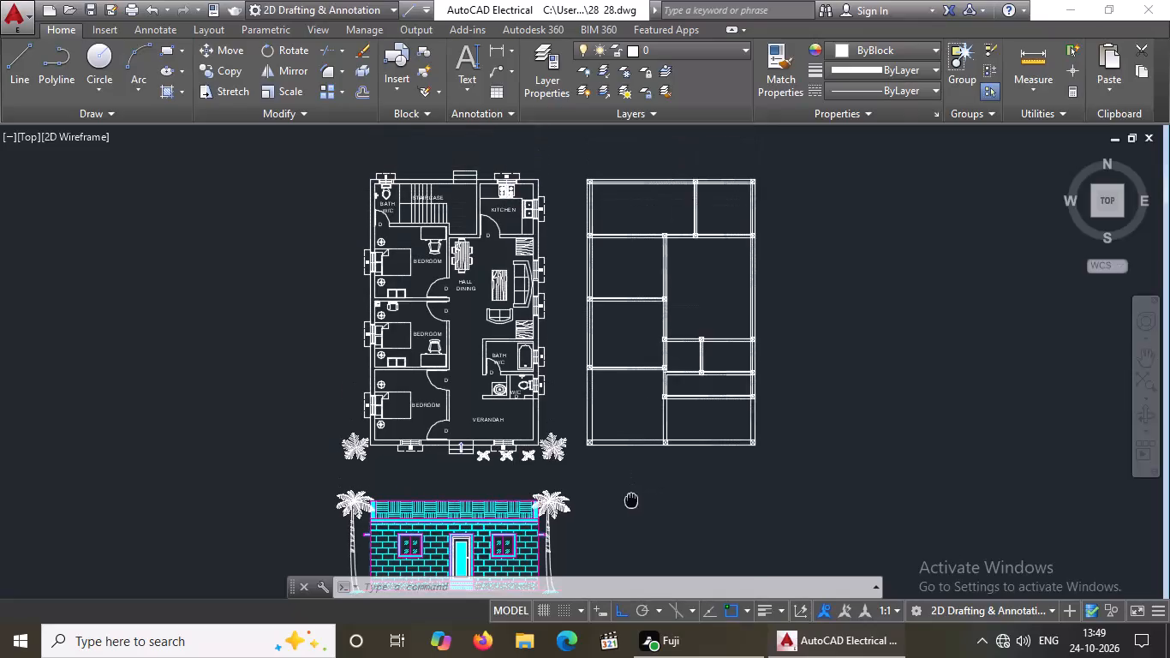
Draw a vertical centre line in the column plan's lower-left outer wall, from the wall column's centre down to the corner column's centre.
{"action": "scroll", "coordinate": [646, 404], "scroll_direction": "up", "scroll_amount": 2}
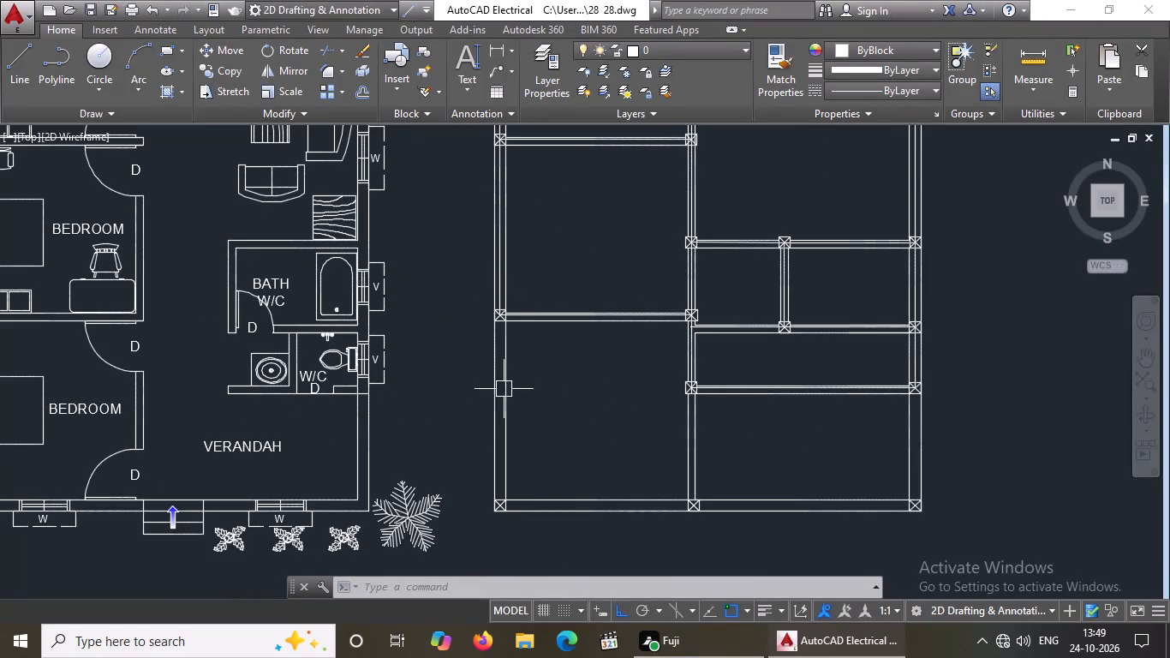
{"action": "key", "text": "l"}
{"action": "key", "text": "Return"}
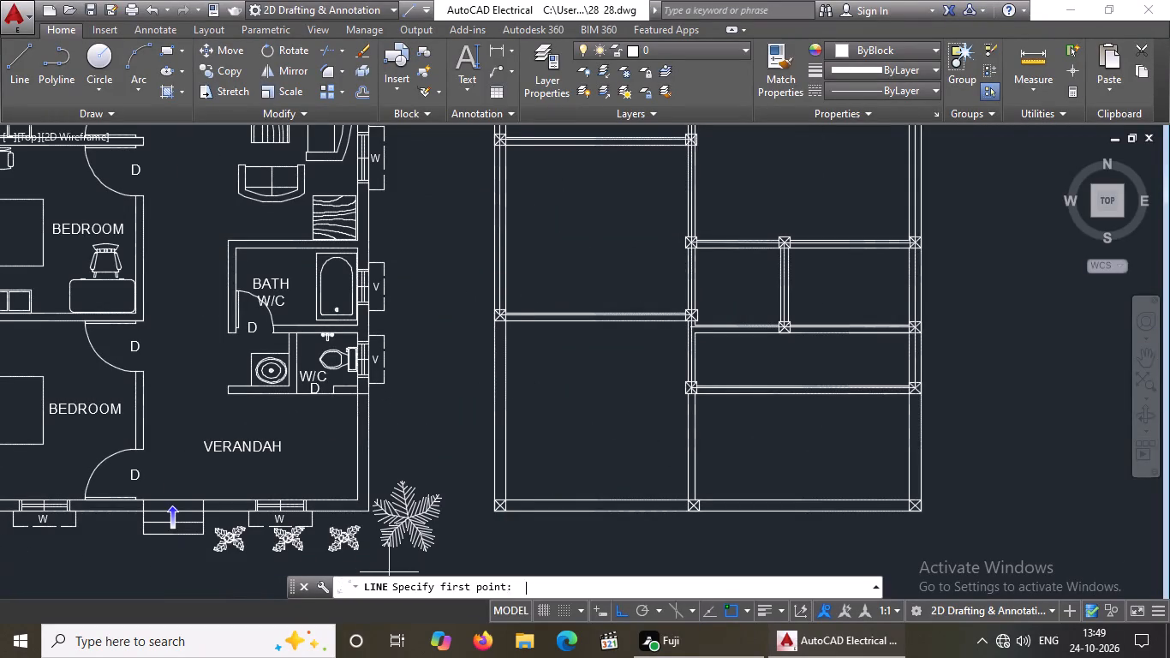
{"action": "scroll", "coordinate": [510, 308], "scroll_direction": "up", "scroll_amount": 3}
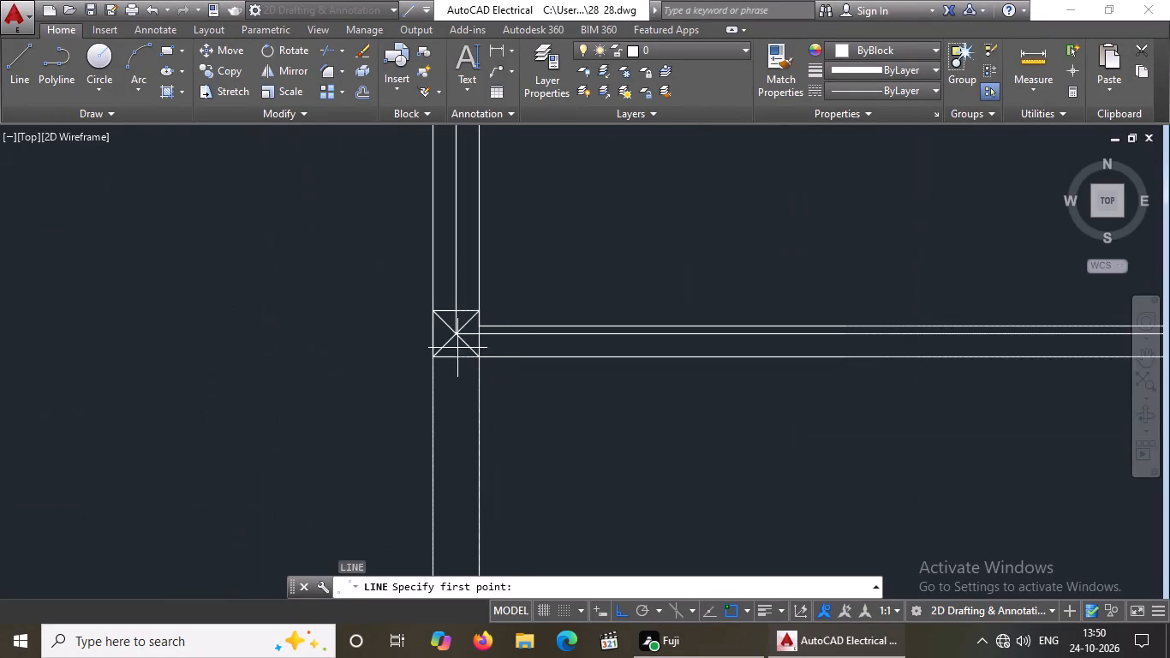
{"action": "left_click", "coordinate": [457, 338]}
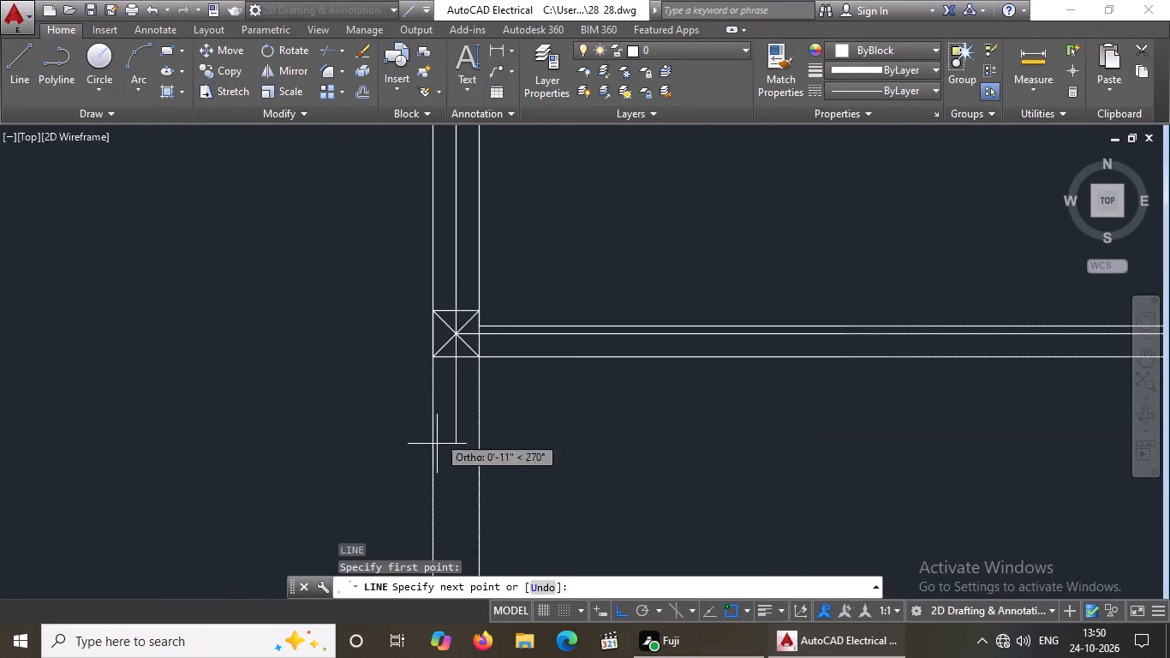
{"action": "scroll", "coordinate": [458, 428], "scroll_direction": "down", "scroll_amount": 3}
{"action": "scroll", "coordinate": [461, 510], "scroll_direction": "down", "scroll_amount": 3}
{"action": "scroll", "coordinate": [460, 526], "scroll_direction": "up", "scroll_amount": 9}
{"action": "scroll", "coordinate": [590, 496], "scroll_direction": "down", "scroll_amount": 3}
{"action": "scroll", "coordinate": [592, 515], "scroll_direction": "up", "scroll_amount": 4}
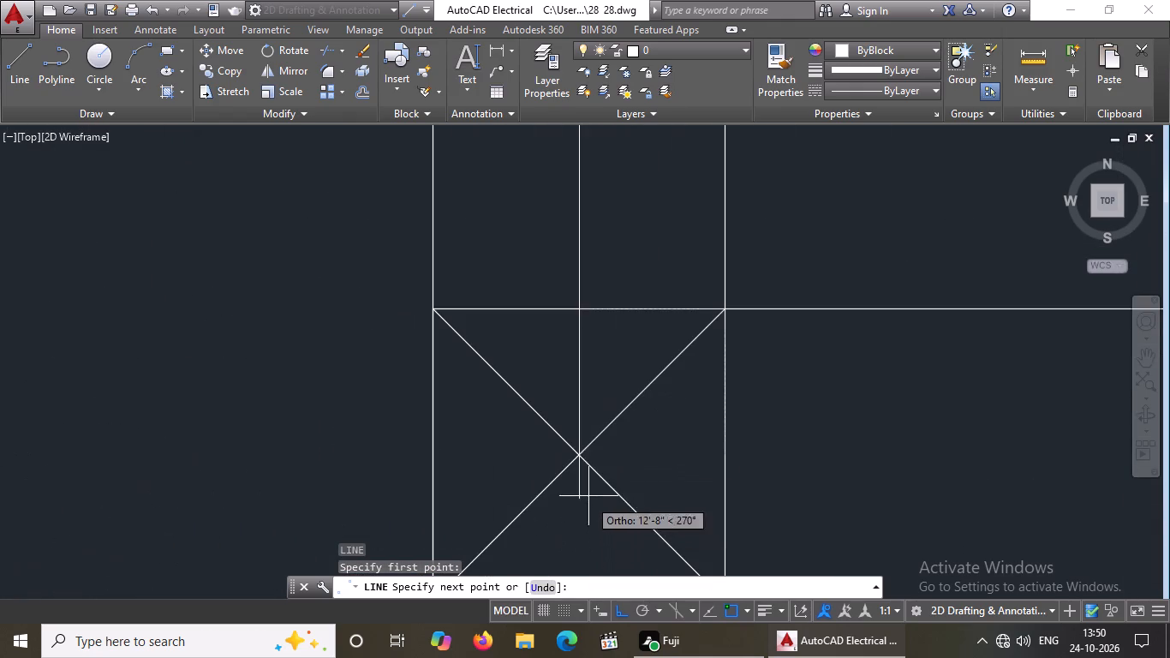
{"action": "left_click", "coordinate": [580, 455]}
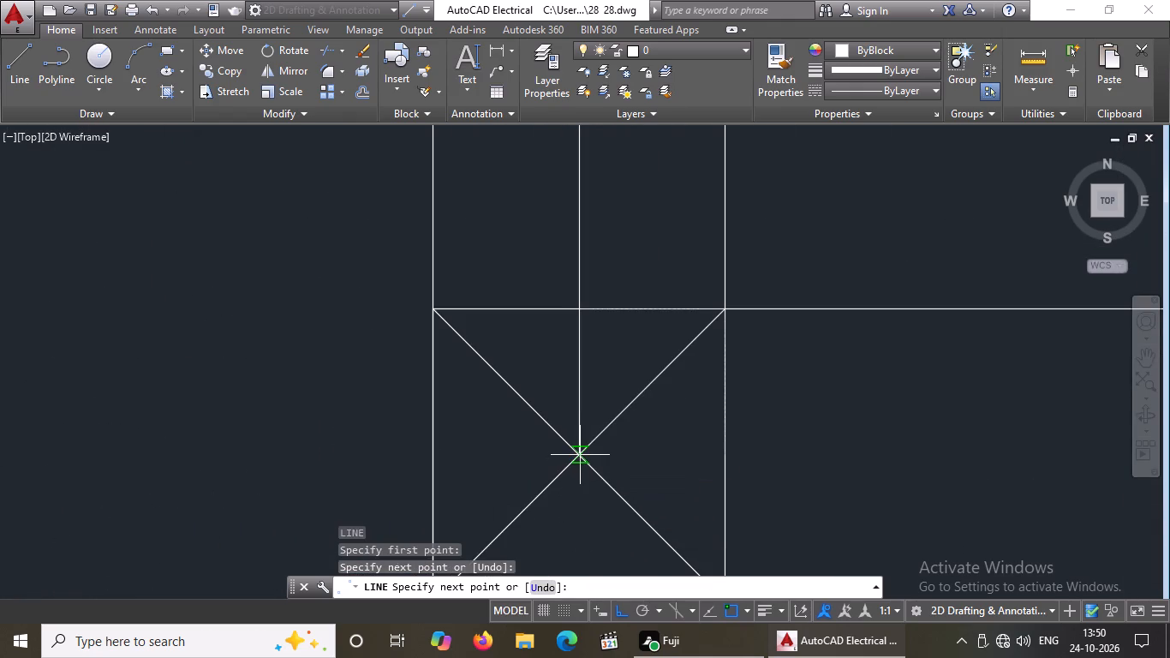
{"action": "scroll", "coordinate": [582, 464], "scroll_direction": "down", "scroll_amount": 5}
{"action": "key", "text": "Escape"}
{"action": "scroll", "coordinate": [636, 479], "scroll_direction": "down", "scroll_amount": 5}
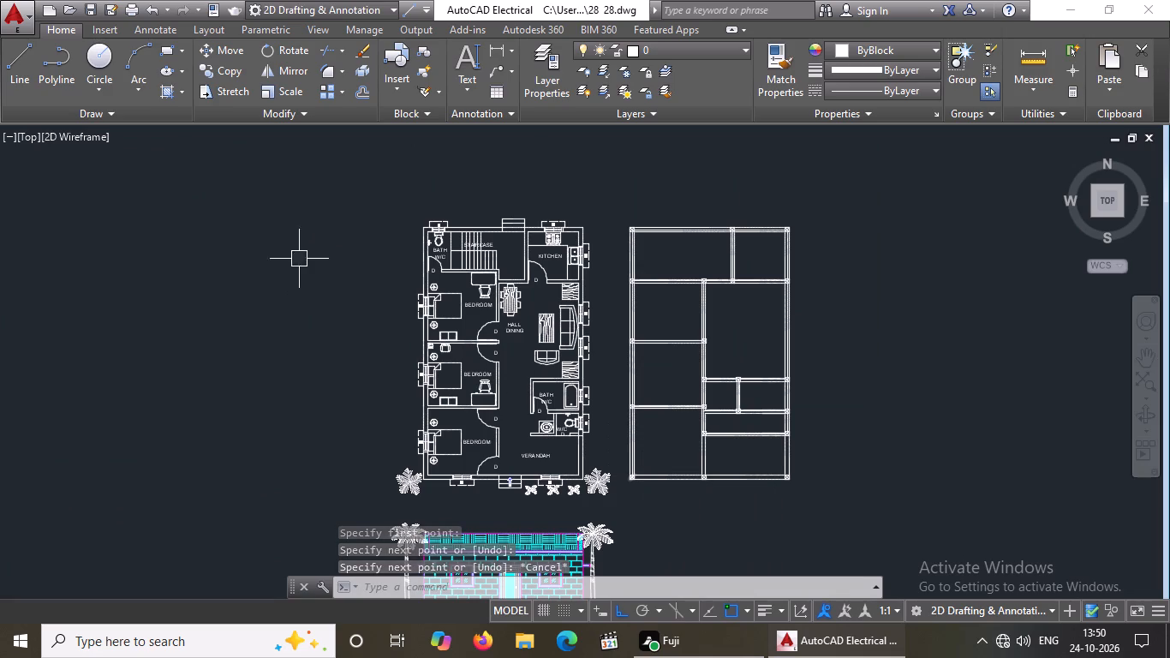
Draw a vertical centre line from the lowest interior column's centre down to the outer edge of the plan's bottom wall.
{"action": "left_click", "coordinate": [18, 65]}
{"action": "scroll", "coordinate": [666, 499], "scroll_direction": "up", "scroll_amount": 3}
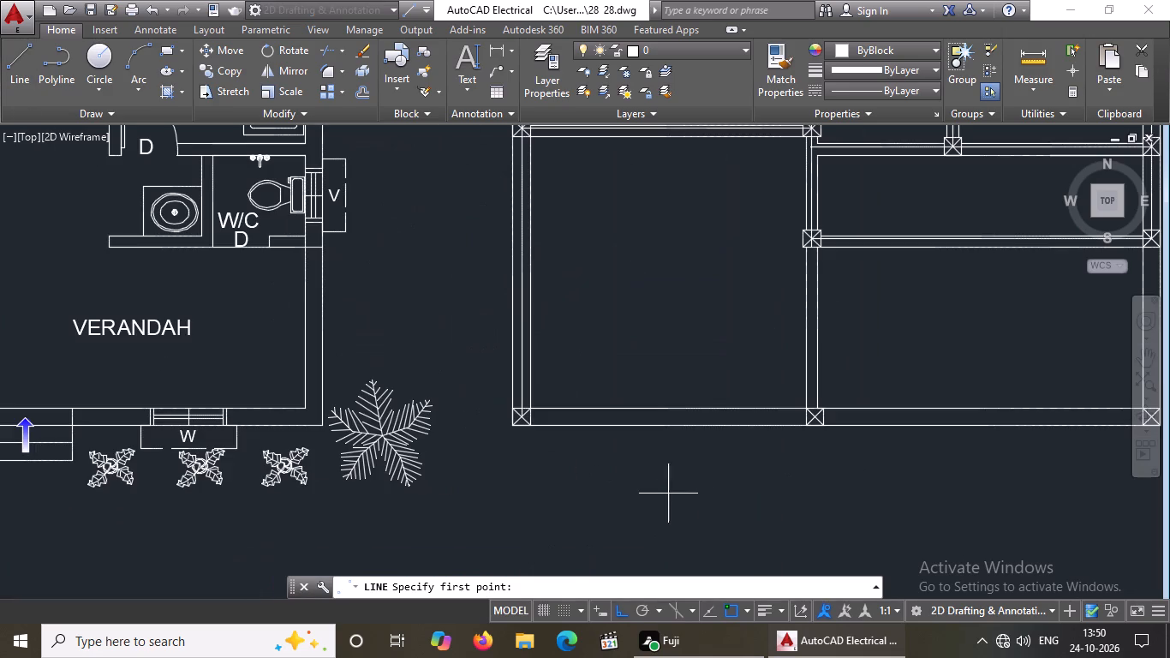
{"action": "scroll", "coordinate": [820, 247], "scroll_direction": "up", "scroll_amount": 2}
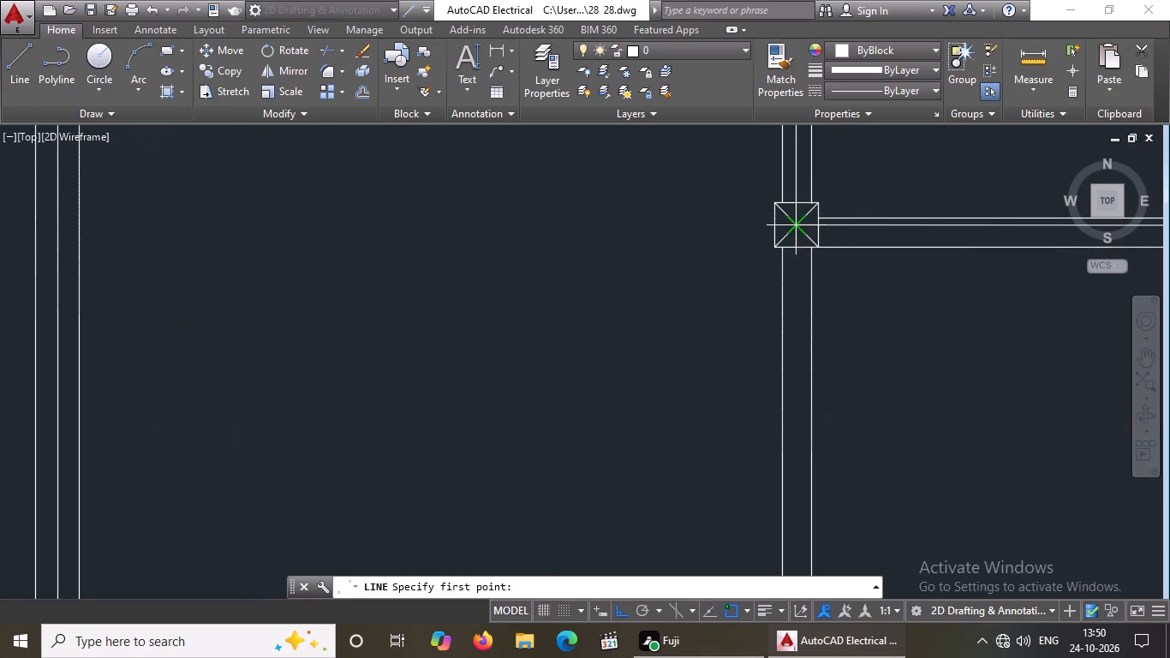
{"action": "left_click", "coordinate": [797, 224]}
{"action": "scroll", "coordinate": [797, 310], "scroll_direction": "down", "scroll_amount": 3}
{"action": "scroll", "coordinate": [788, 453], "scroll_direction": "up", "scroll_amount": 3}
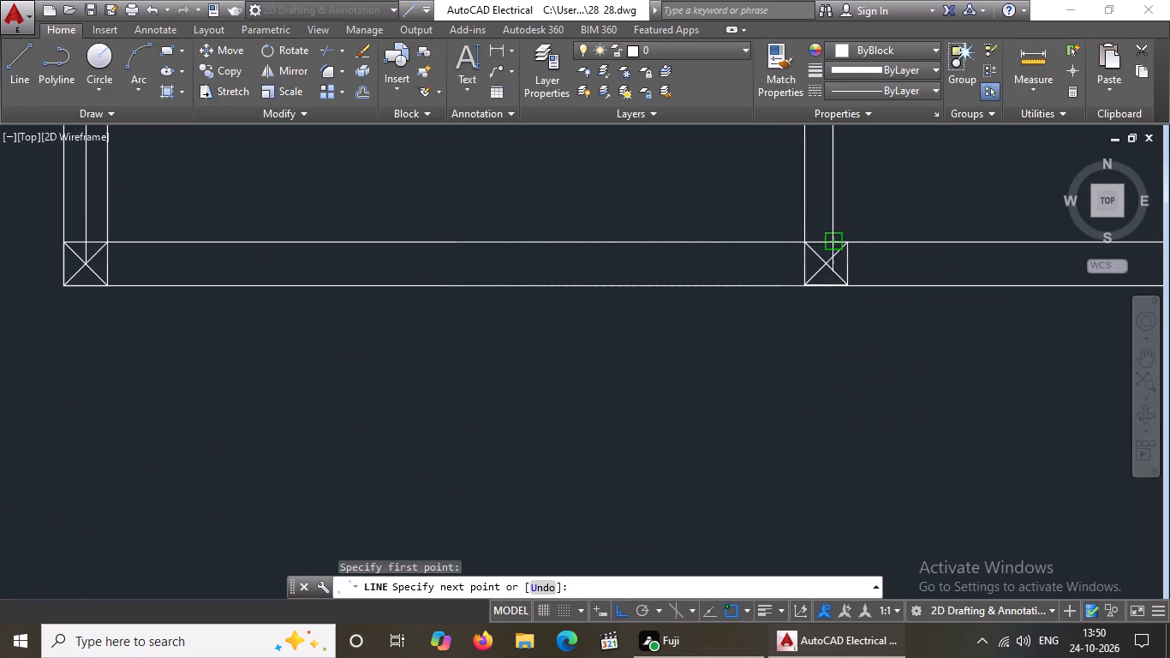
{"action": "scroll", "coordinate": [821, 291], "scroll_direction": "up", "scroll_amount": 2}
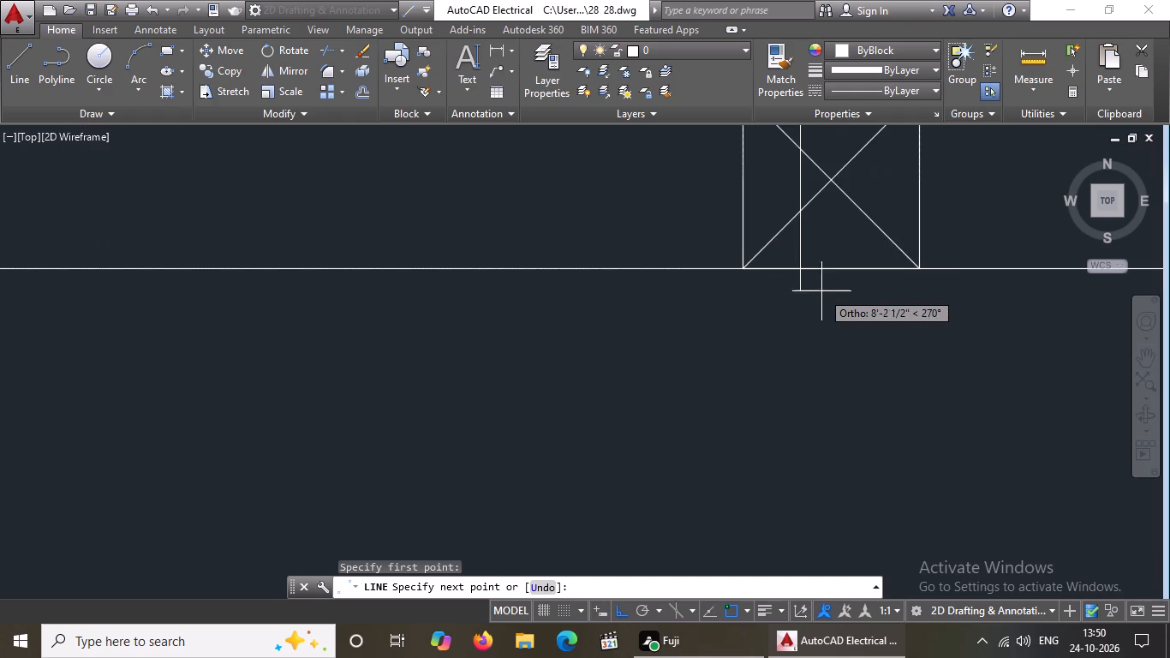
{"action": "scroll", "coordinate": [821, 291], "scroll_direction": "up", "scroll_amount": 1}
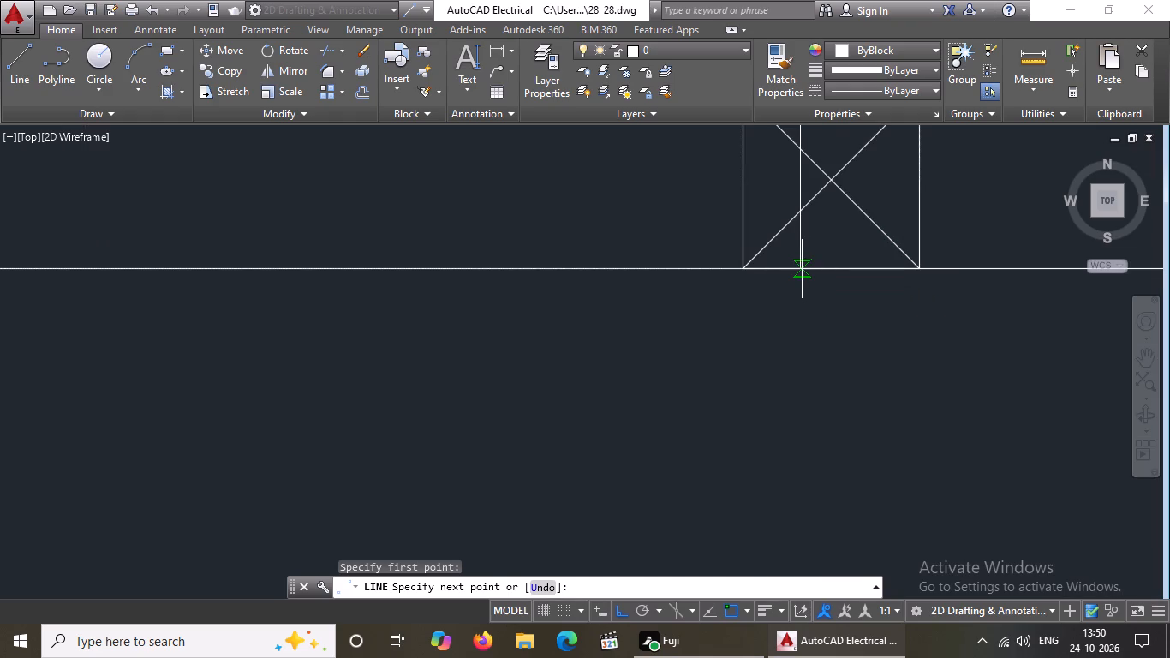
{"action": "left_click", "coordinate": [801, 266]}
{"action": "scroll", "coordinate": [812, 332], "scroll_direction": "down", "scroll_amount": 3}
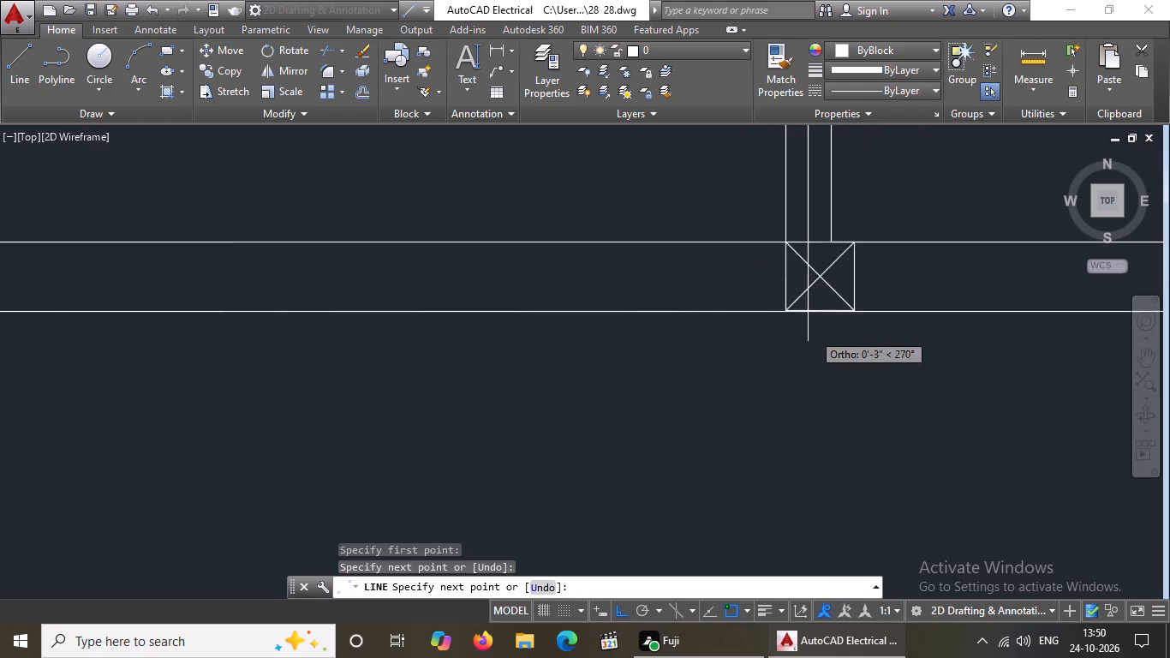
{"action": "key", "text": "Escape"}
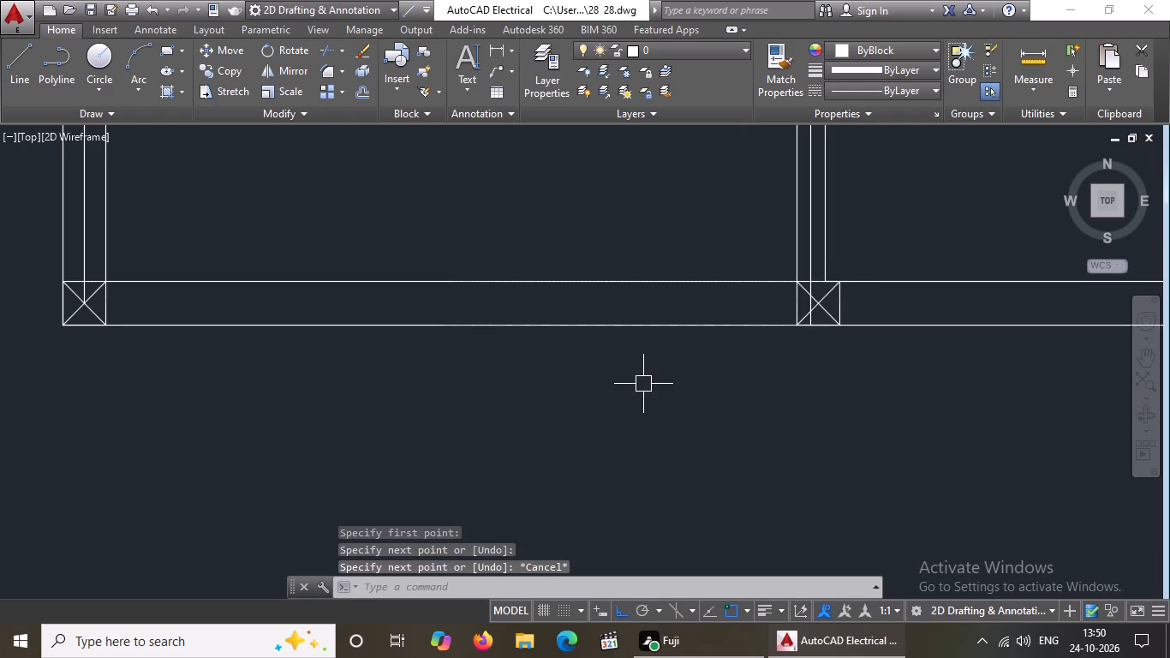
Move the bottom wall's middle column horizontally by its centre onto the new vertical centre line.
{"action": "middle_click_drag", "start_coordinate": [641, 388], "coordinate": [560, 493]}
{"action": "left_click_drag", "start_coordinate": [657, 329], "coordinate": [672, 350]}
{"action": "left_click", "coordinate": [821, 453]}
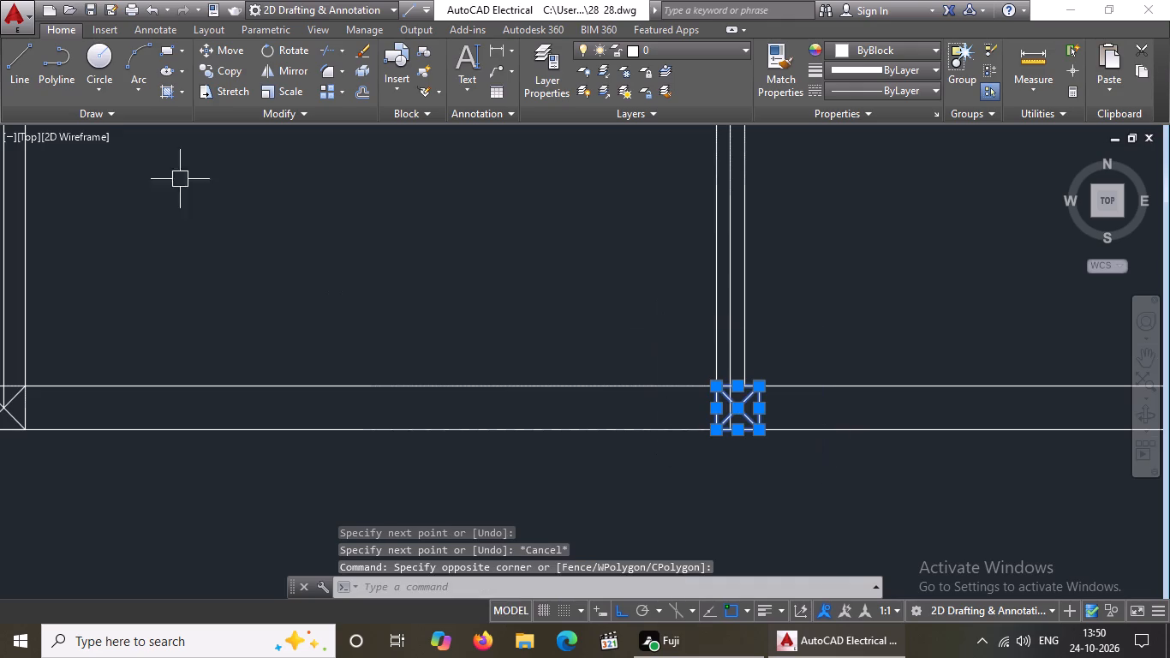
{"action": "left_click", "coordinate": [235, 50]}
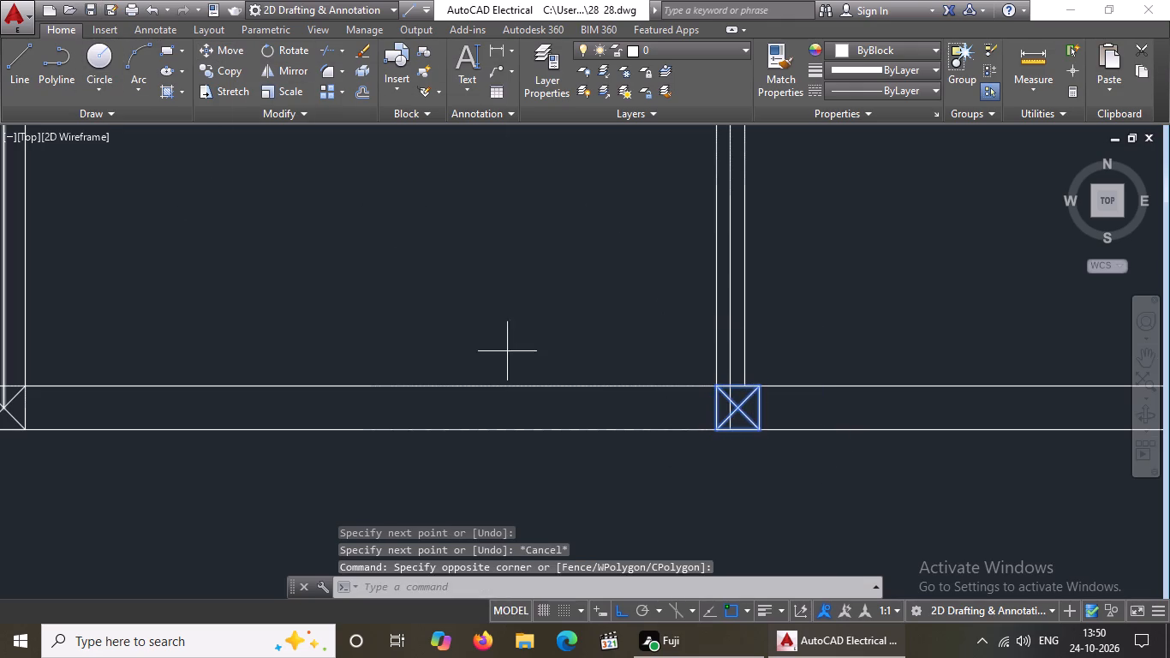
{"action": "scroll", "coordinate": [749, 427], "scroll_direction": "up", "scroll_amount": 2}
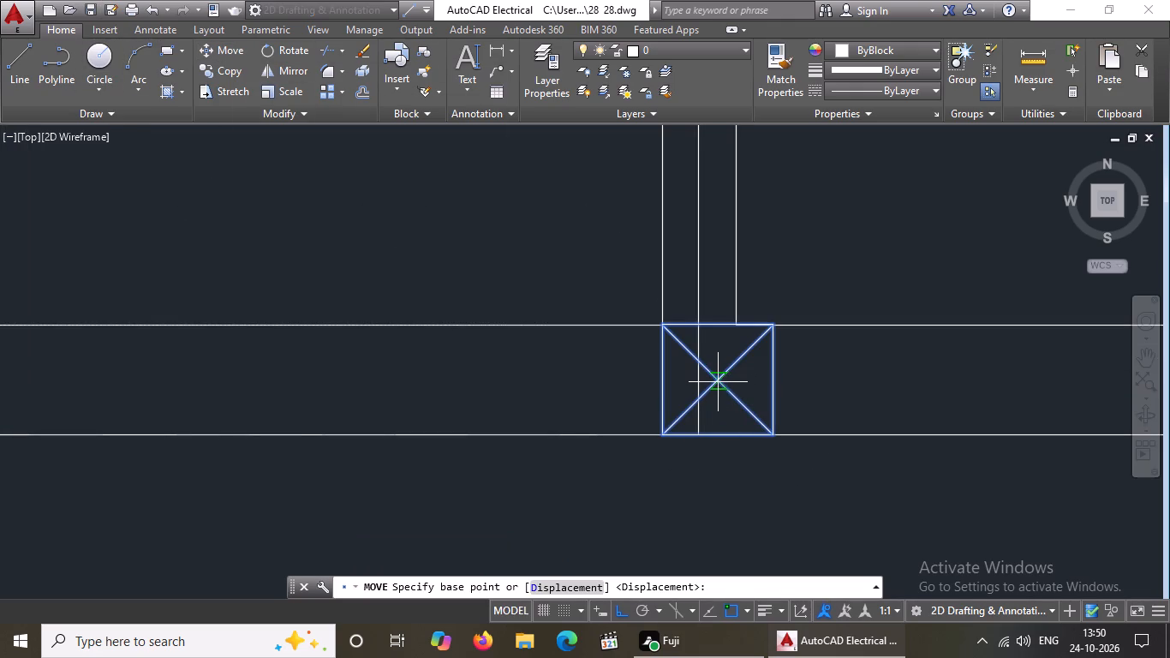
{"action": "left_click", "coordinate": [717, 382]}
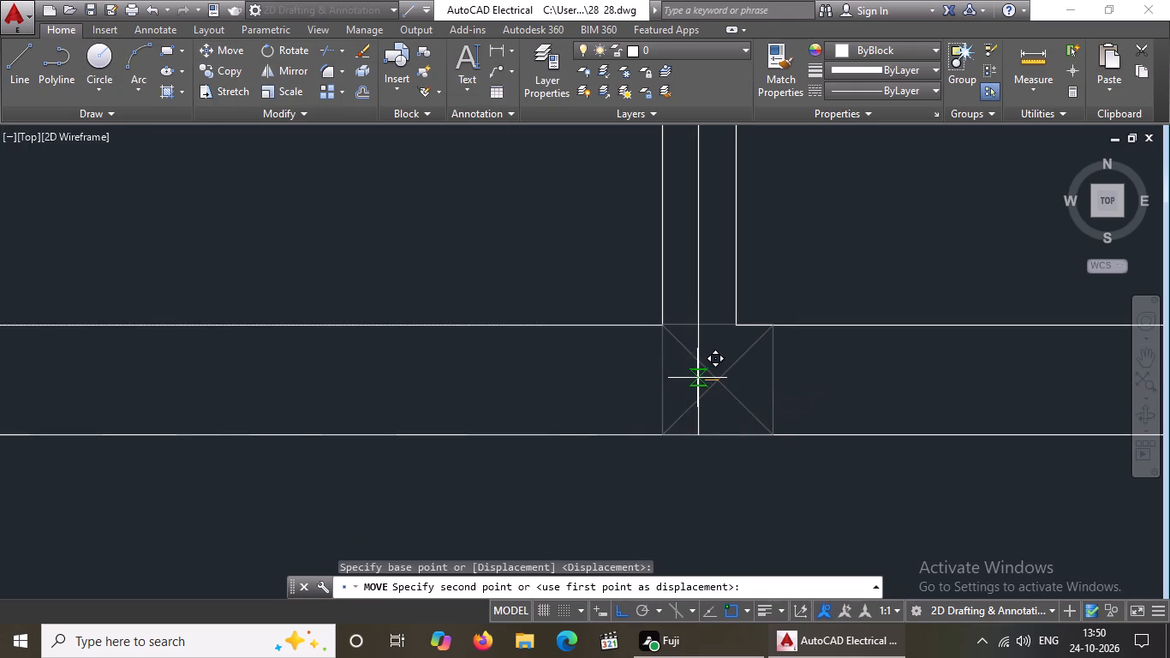
{"action": "scroll", "coordinate": [698, 377], "scroll_direction": "up", "scroll_amount": 2}
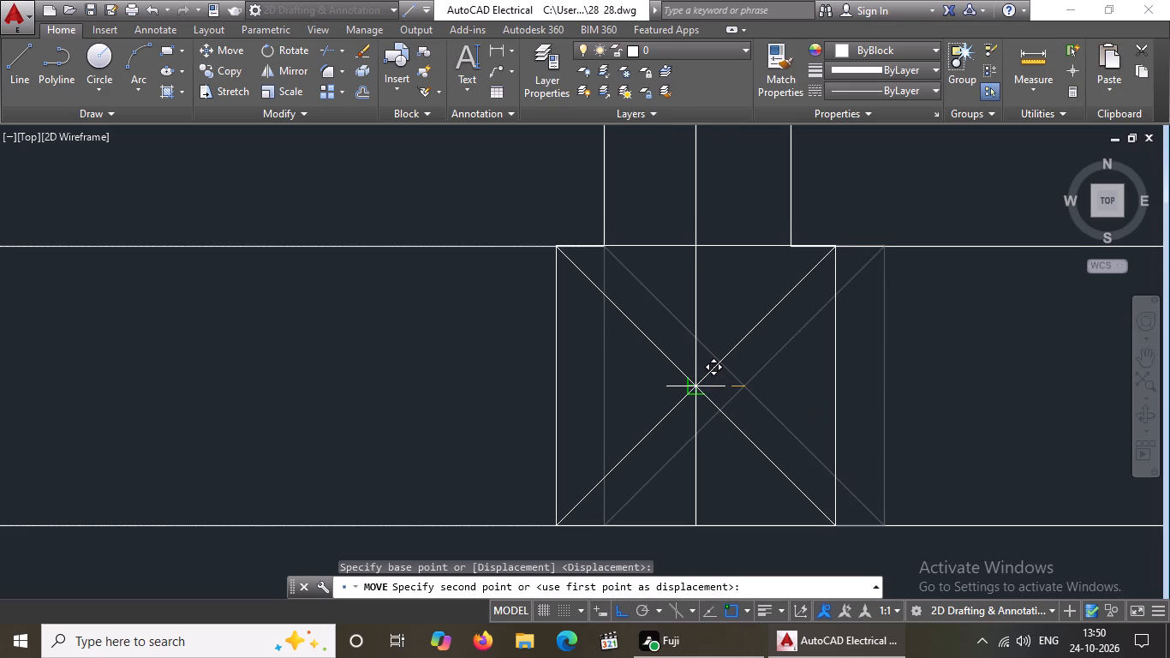
{"action": "left_click", "coordinate": [695, 392]}
{"action": "scroll", "coordinate": [702, 410], "scroll_direction": "down", "scroll_amount": 5}
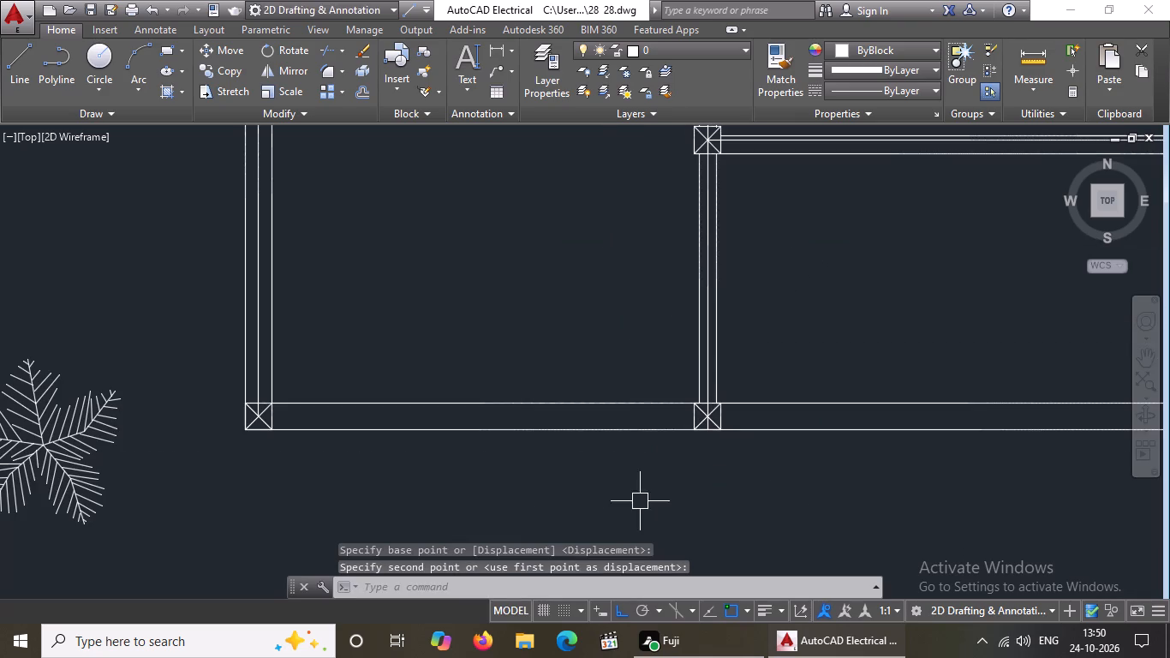
Draw connected centre lines along the bottom wall through its three column centres, then up the right outer wall to the next column's centre.
{"action": "left_click", "coordinate": [8, 74]}
{"action": "scroll", "coordinate": [280, 419], "scroll_direction": "up", "scroll_amount": 2}
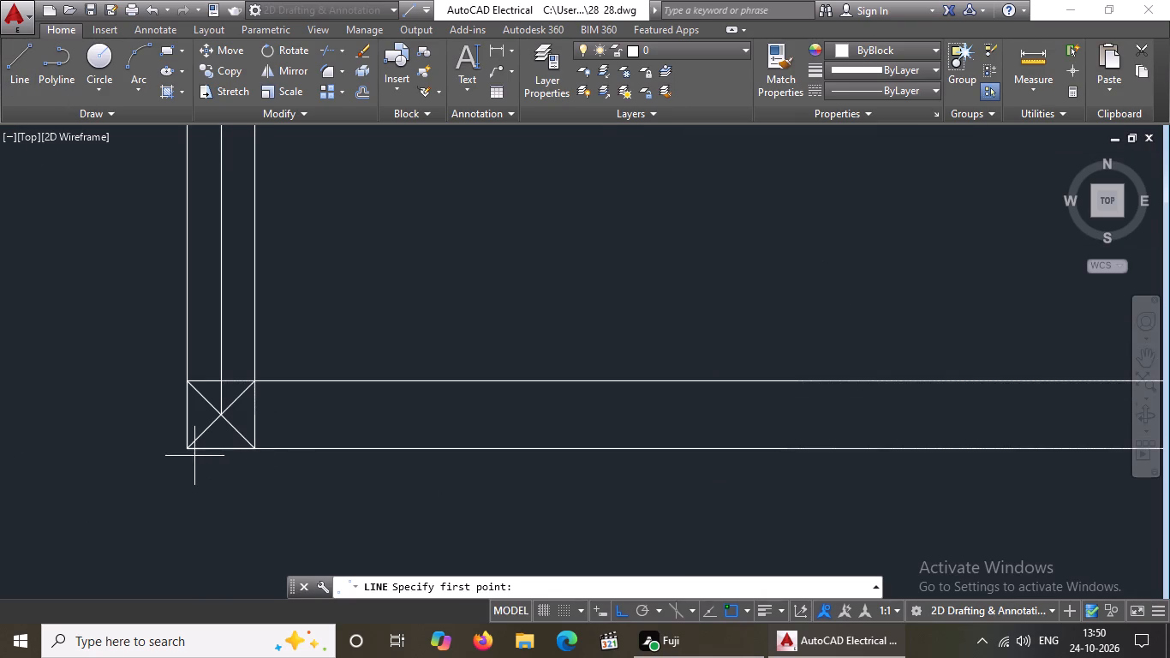
{"action": "left_click", "coordinate": [220, 416]}
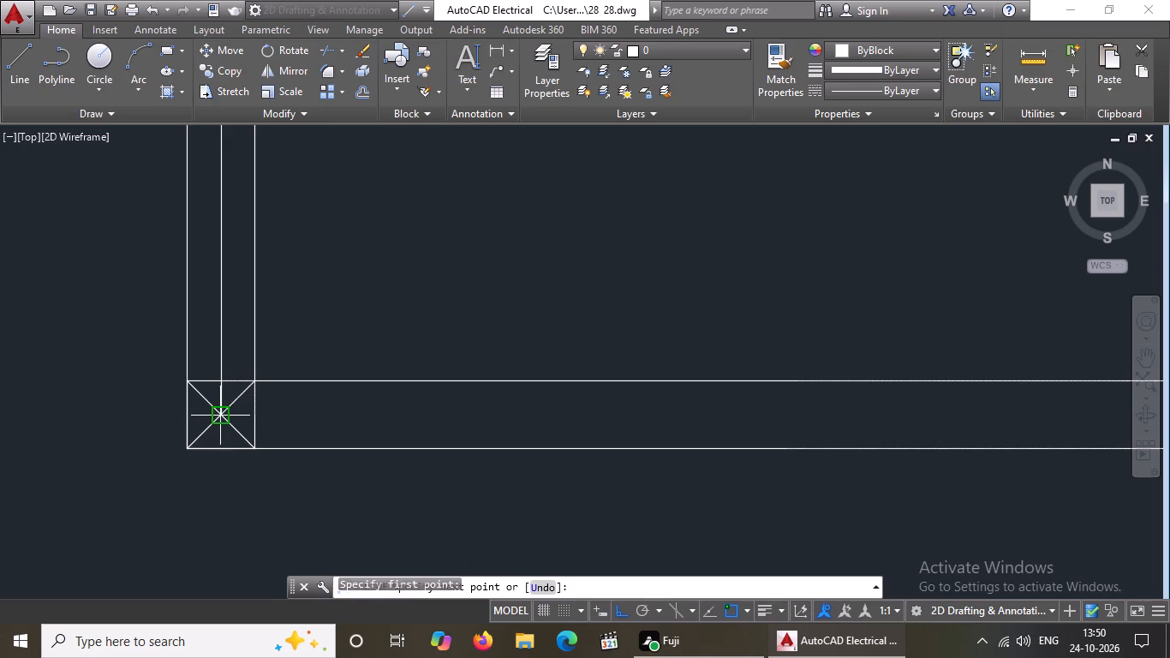
{"action": "scroll", "coordinate": [502, 422], "scroll_direction": "down", "scroll_amount": 3}
{"action": "scroll", "coordinate": [742, 417], "scroll_direction": "up", "scroll_amount": 3}
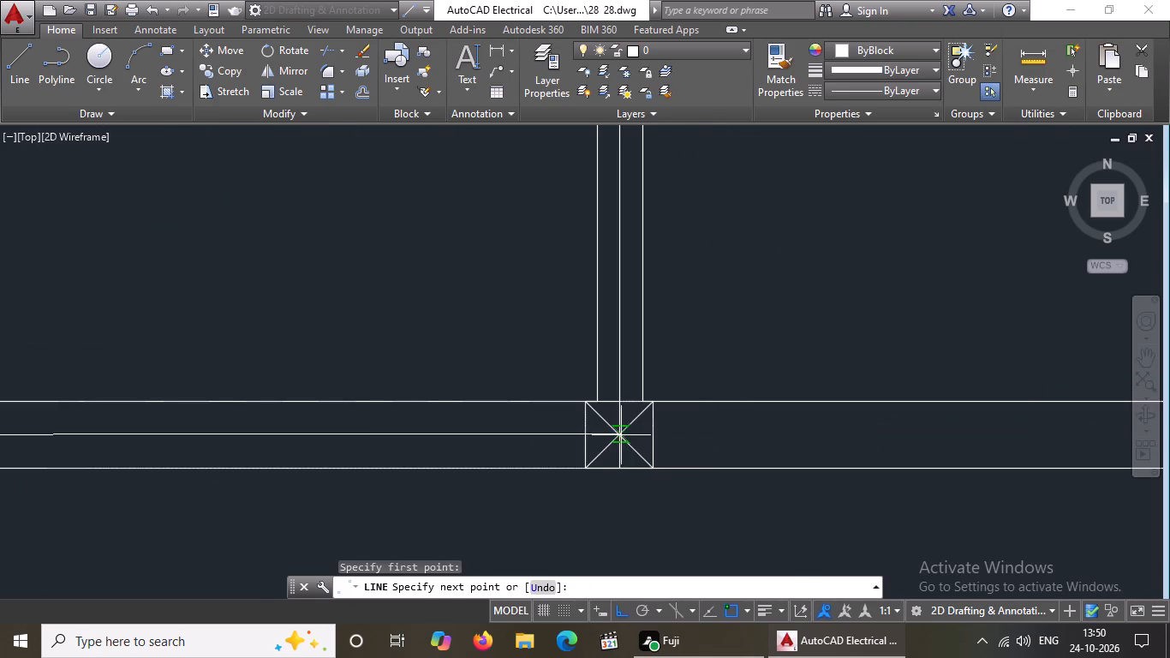
{"action": "left_click", "coordinate": [619, 434]}
{"action": "scroll", "coordinate": [645, 416], "scroll_direction": "down", "scroll_amount": 3}
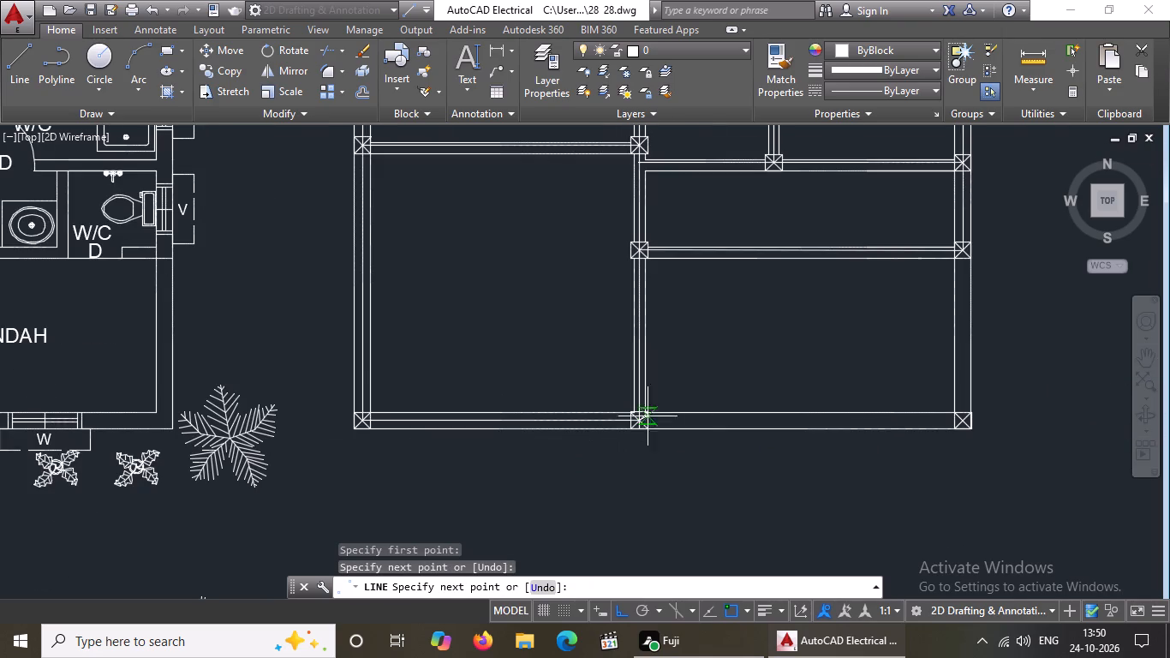
{"action": "scroll", "coordinate": [1023, 427], "scroll_direction": "up", "scroll_amount": 3}
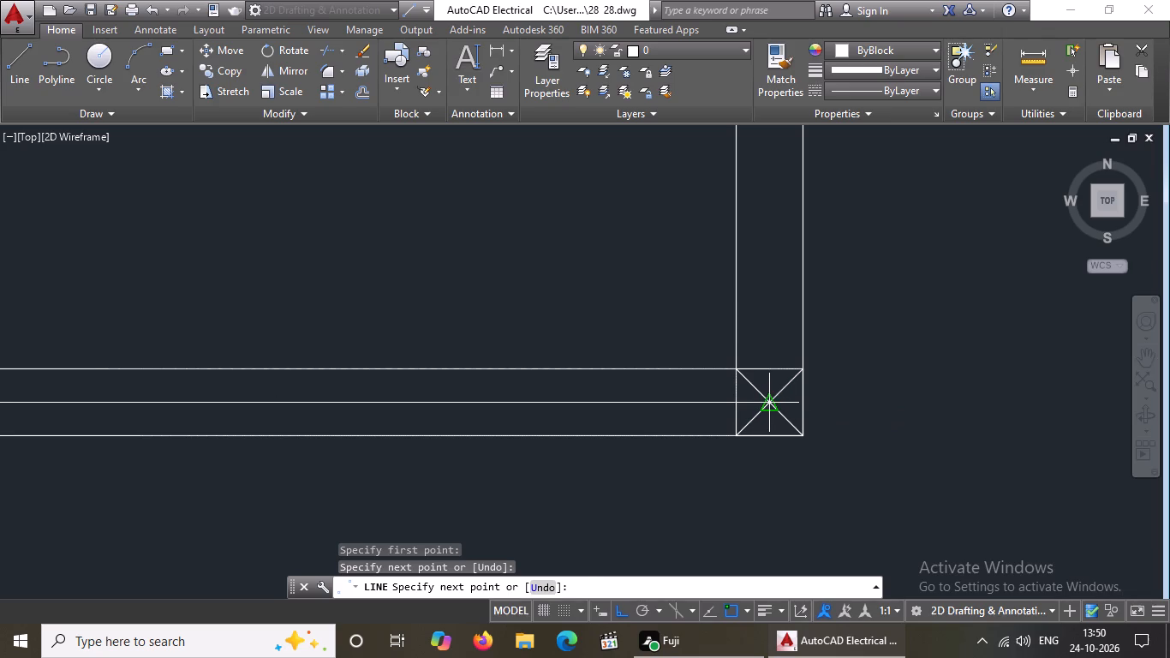
{"action": "left_click", "coordinate": [772, 402]}
{"action": "scroll", "coordinate": [773, 401], "scroll_direction": "down", "scroll_amount": 5}
{"action": "scroll", "coordinate": [761, 330], "scroll_direction": "up", "scroll_amount": 3}
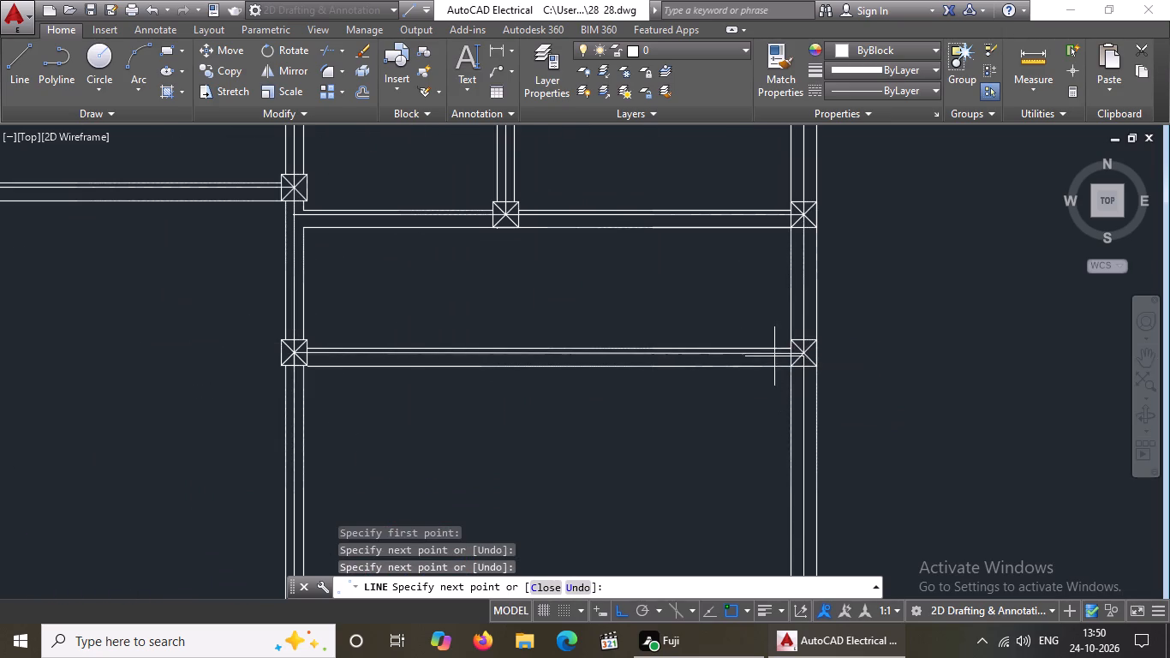
{"action": "scroll", "coordinate": [804, 351], "scroll_direction": "up", "scroll_amount": 3}
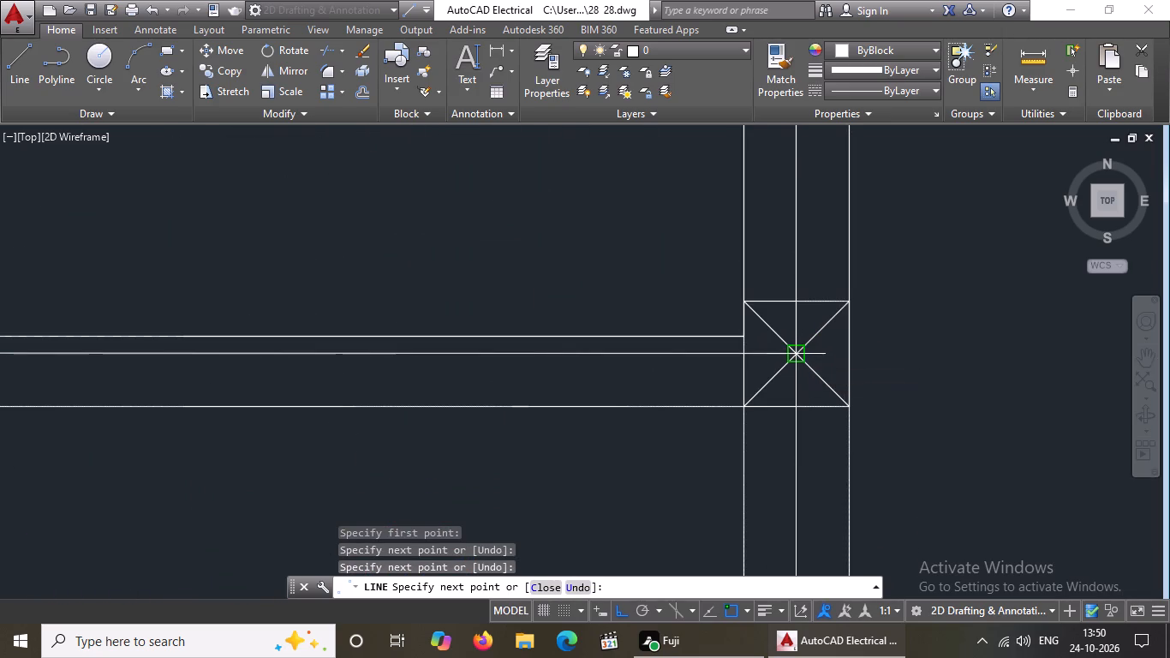
{"action": "left_click", "coordinate": [796, 351]}
{"action": "scroll", "coordinate": [797, 350], "scroll_direction": "down", "scroll_amount": 4}
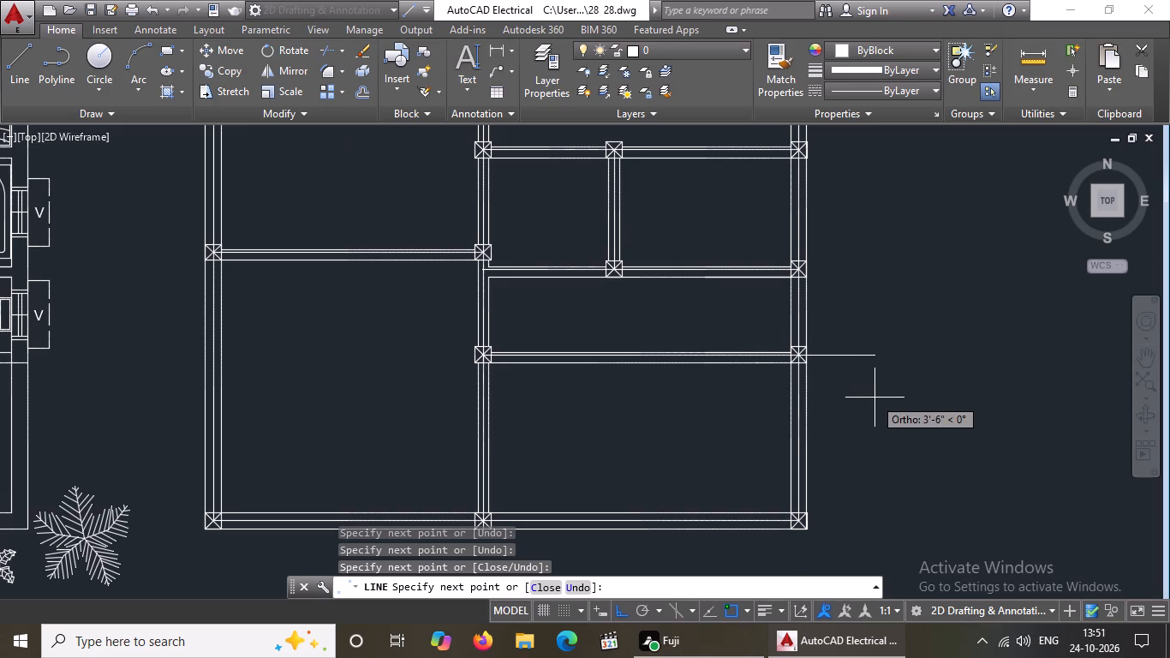
{"action": "key", "text": "Escape"}
Load the ACAD_ISO08W100 long-dash short-dash linetype from acad.lin into the drawing.
{"action": "scroll", "coordinate": [872, 399], "scroll_direction": "down", "scroll_amount": 2}
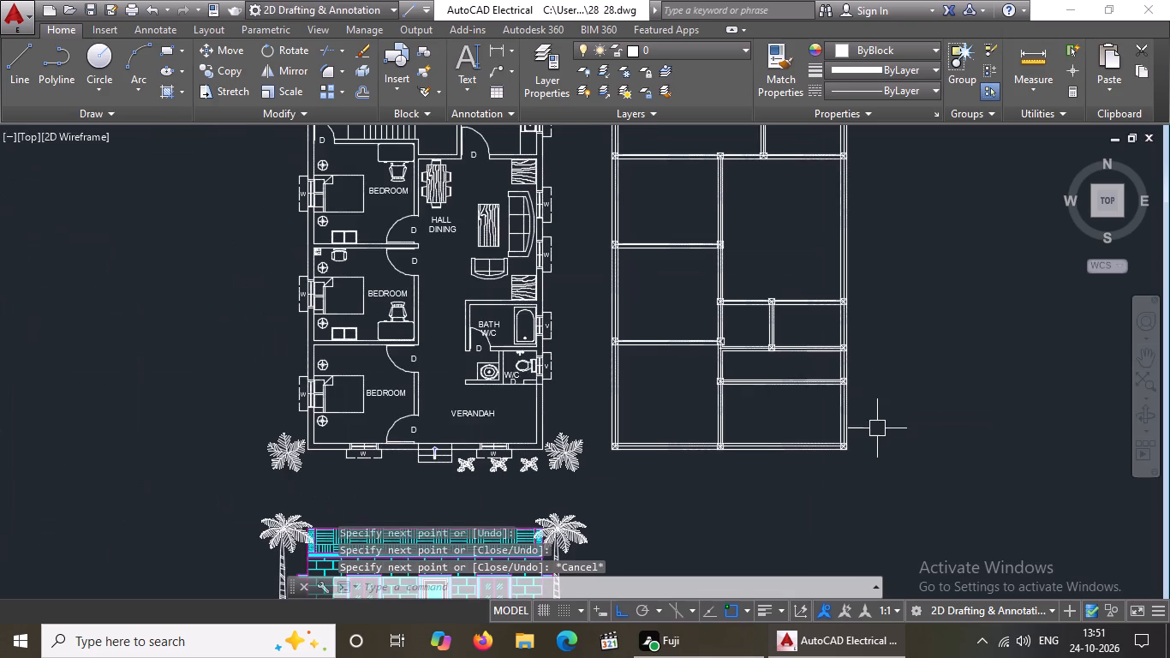
{"action": "scroll", "coordinate": [764, 410], "scroll_direction": "down", "scroll_amount": 1}
{"action": "middle_click_drag", "start_coordinate": [770, 457], "coordinate": [775, 538]}
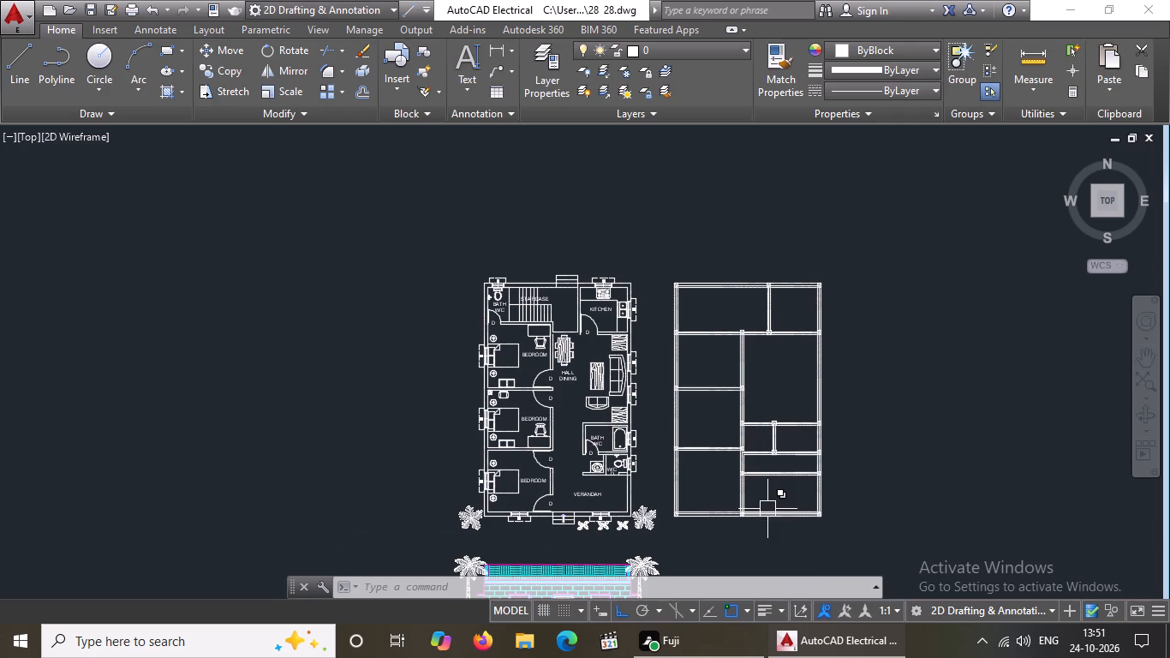
{"action": "scroll", "coordinate": [855, 420], "scroll_direction": "up", "scroll_amount": 2}
{"action": "scroll", "coordinate": [773, 379], "scroll_direction": "down", "scroll_amount": 1}
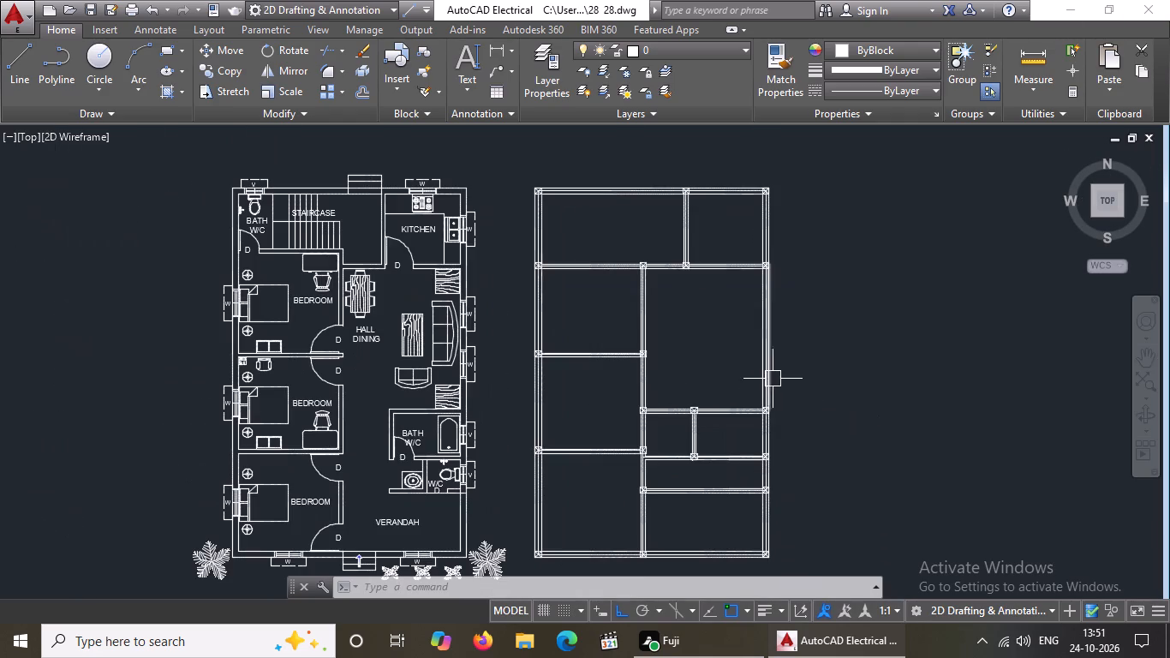
{"action": "scroll", "coordinate": [703, 211], "scroll_direction": "up", "scroll_amount": 3}
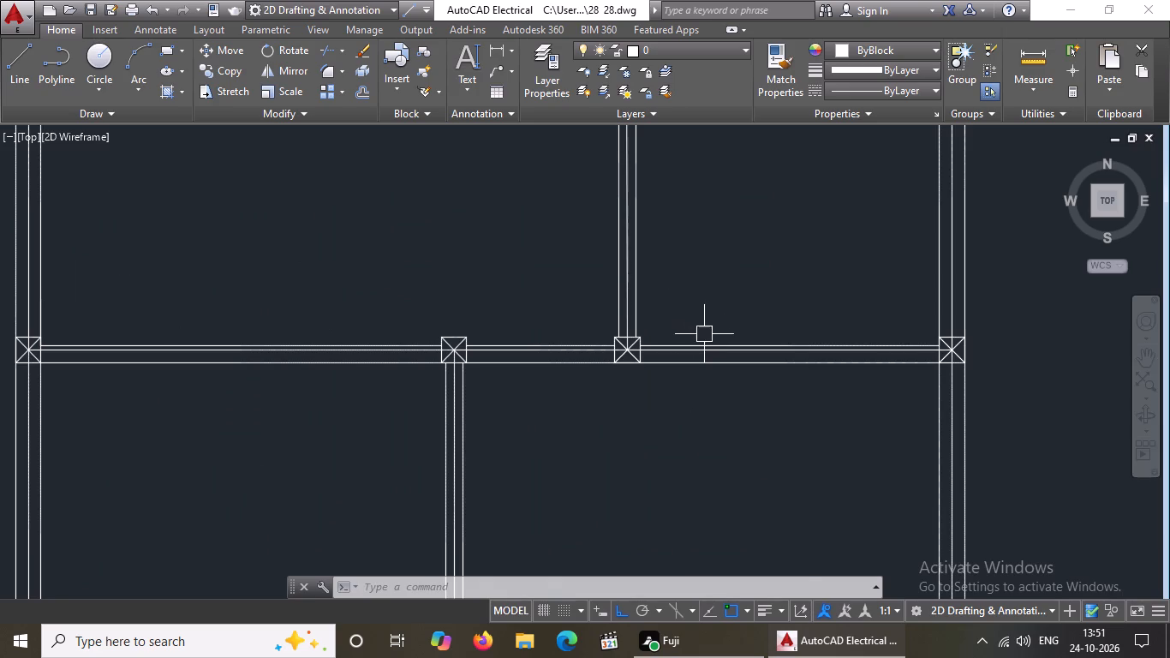
{"action": "scroll", "coordinate": [709, 342], "scroll_direction": "down", "scroll_amount": 2}
{"action": "scroll", "coordinate": [529, 192], "scroll_direction": "up", "scroll_amount": 2}
{"action": "left_click", "coordinate": [501, 290]}
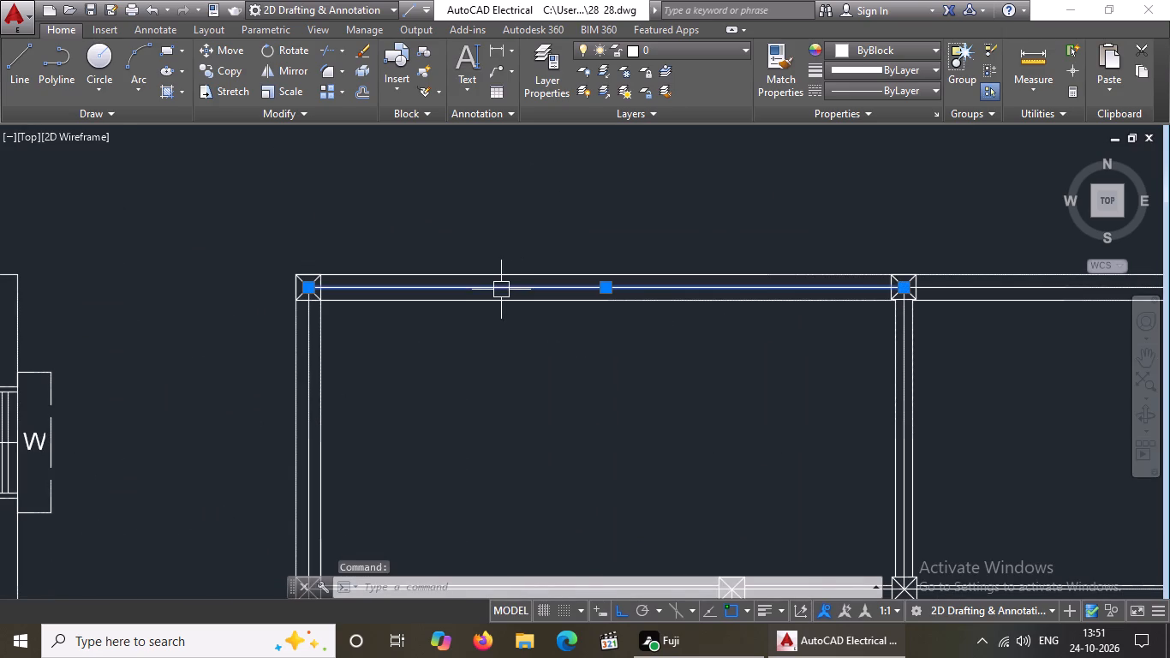
{"action": "left_click", "coordinate": [888, 93]}
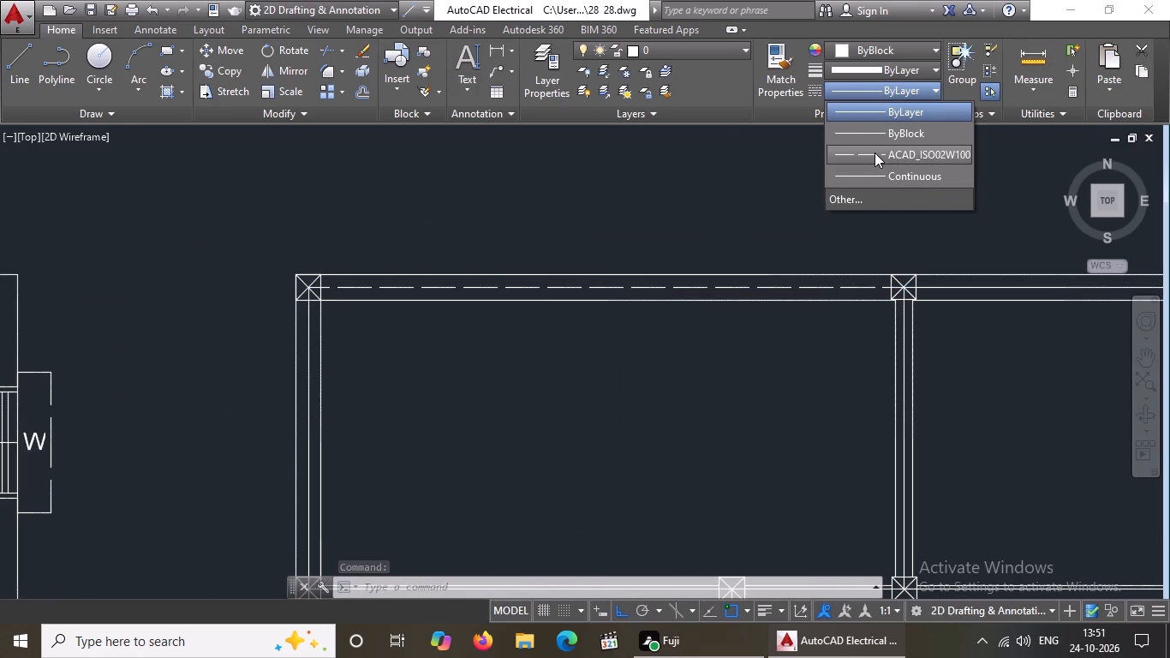
{"action": "left_click", "coordinate": [876, 200]}
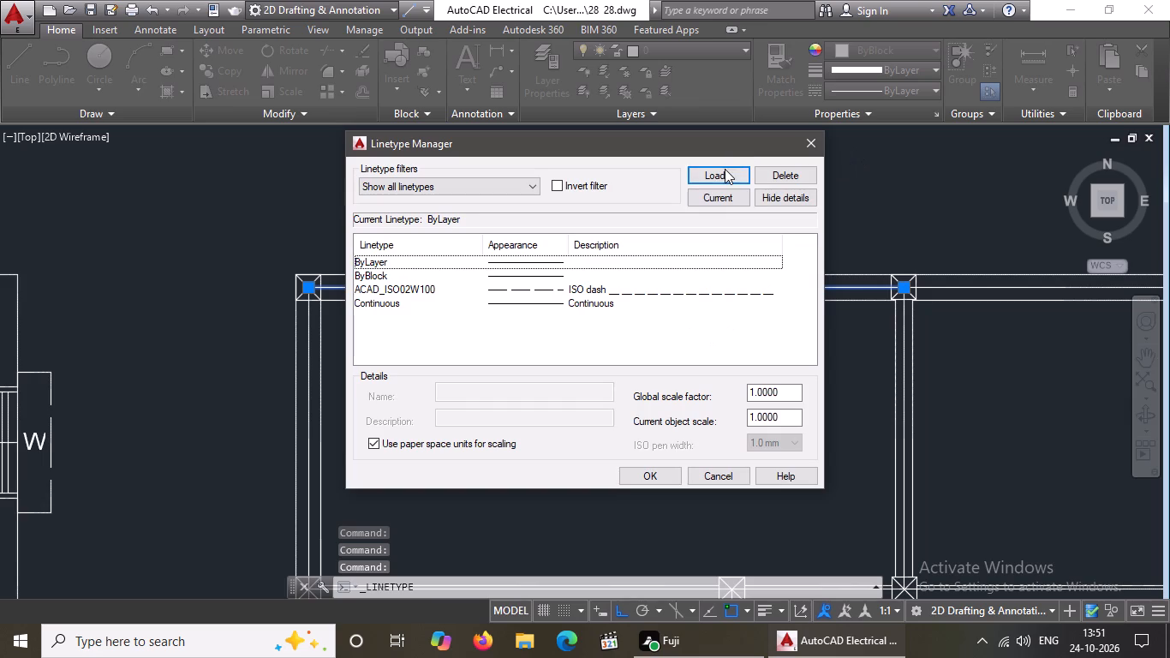
{"action": "left_click", "coordinate": [720, 174]}
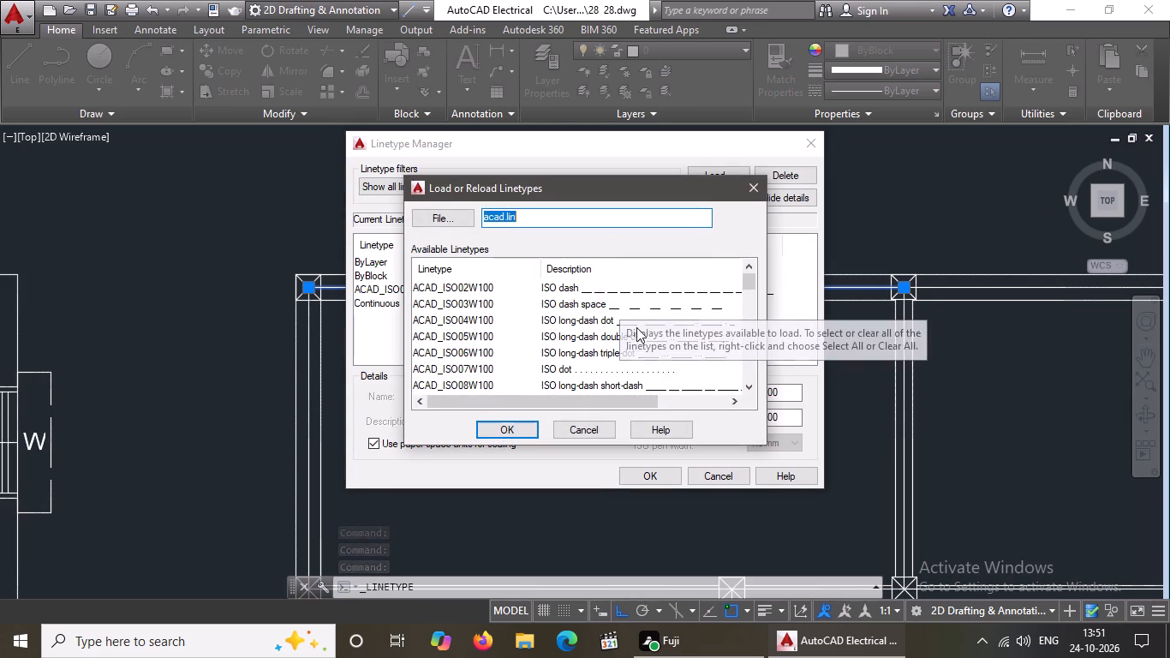
{"action": "left_click", "coordinate": [596, 381]}
{"action": "left_click", "coordinate": [504, 421]}
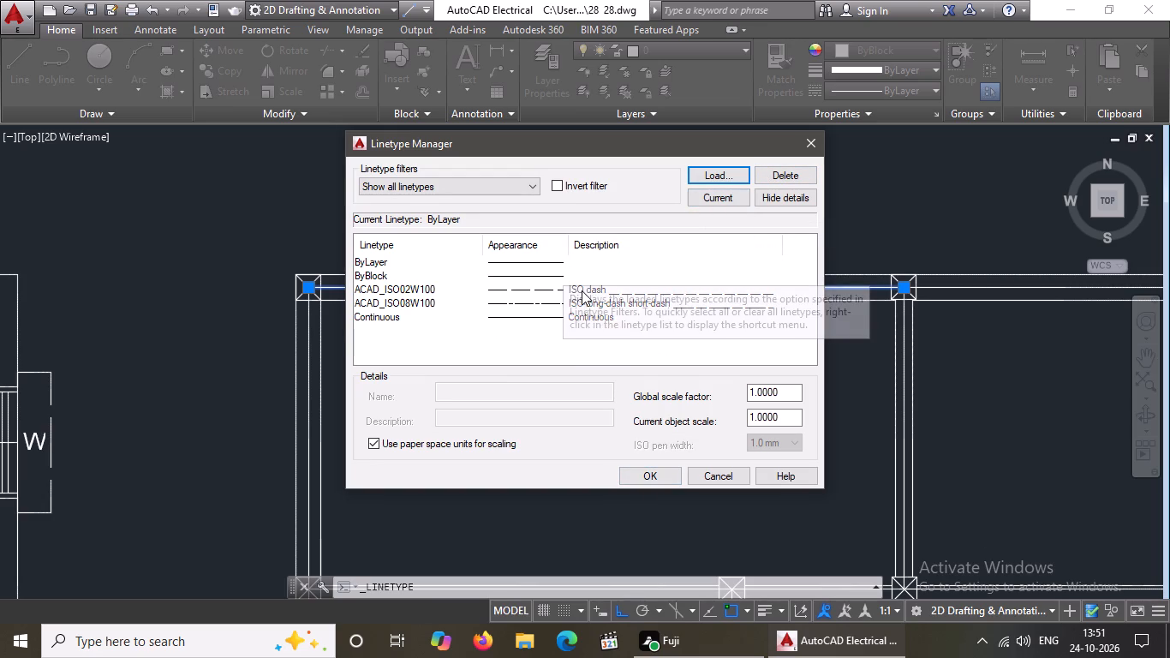
{"action": "left_click", "coordinate": [530, 286]}
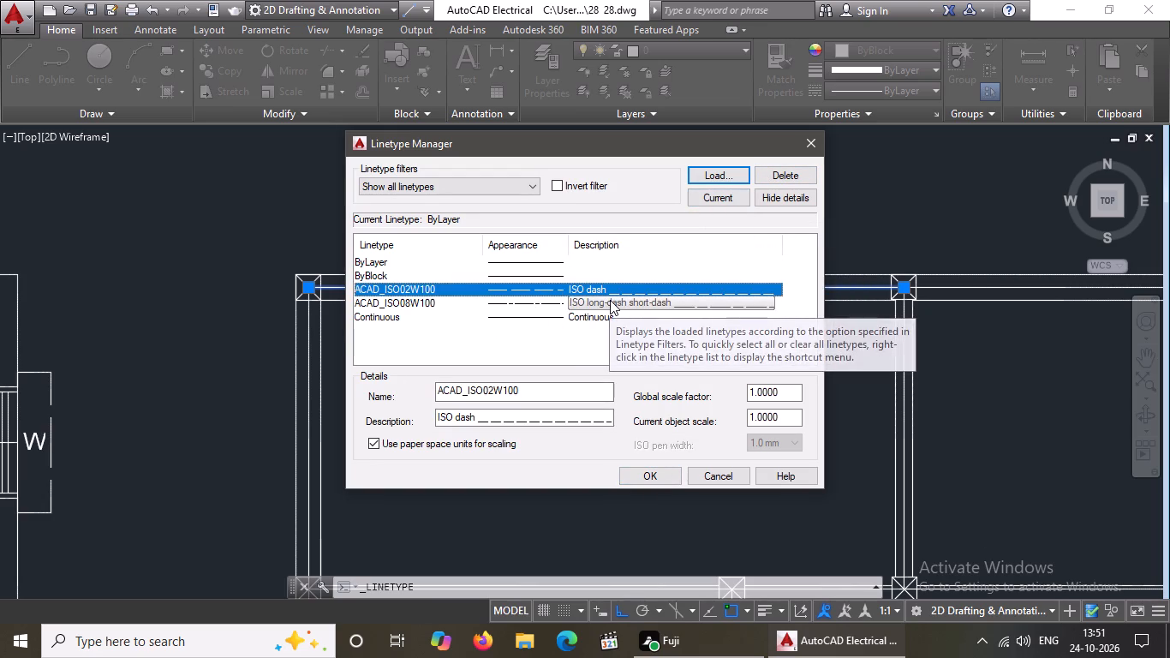
{"action": "left_click", "coordinate": [654, 480]}
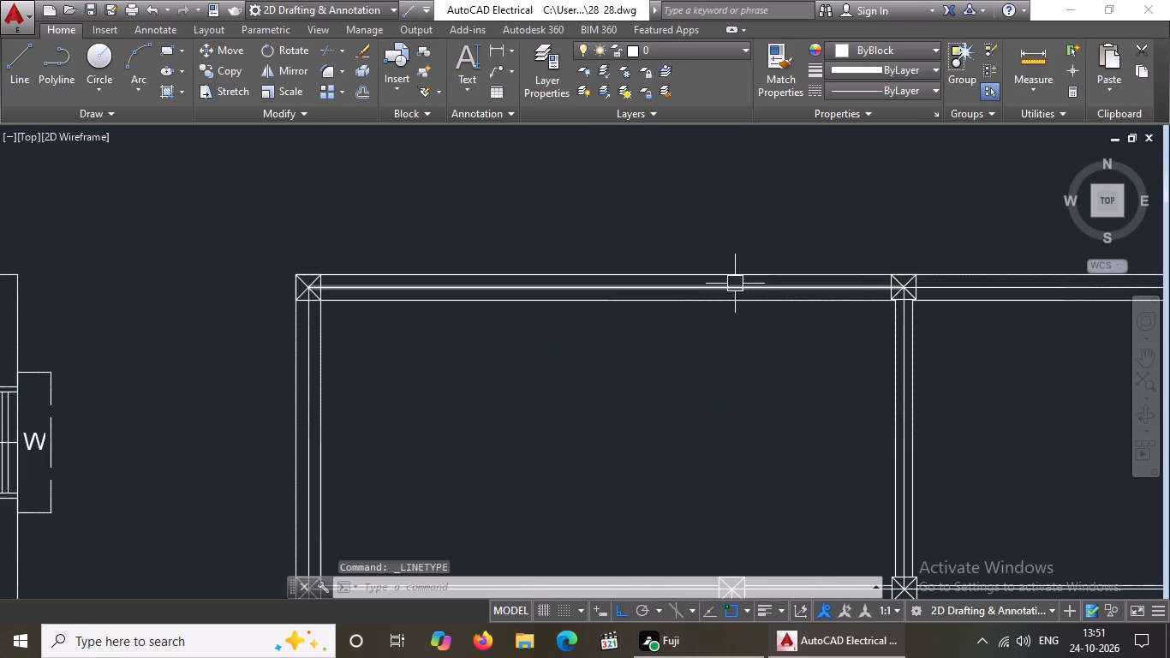
Give the longer centre line in the column plan's top wall the ACAD_ISO02W100 linetype with a linetype scale of 2.
{"action": "left_click", "coordinate": [734, 284]}
{"action": "left_click", "coordinate": [886, 91]}
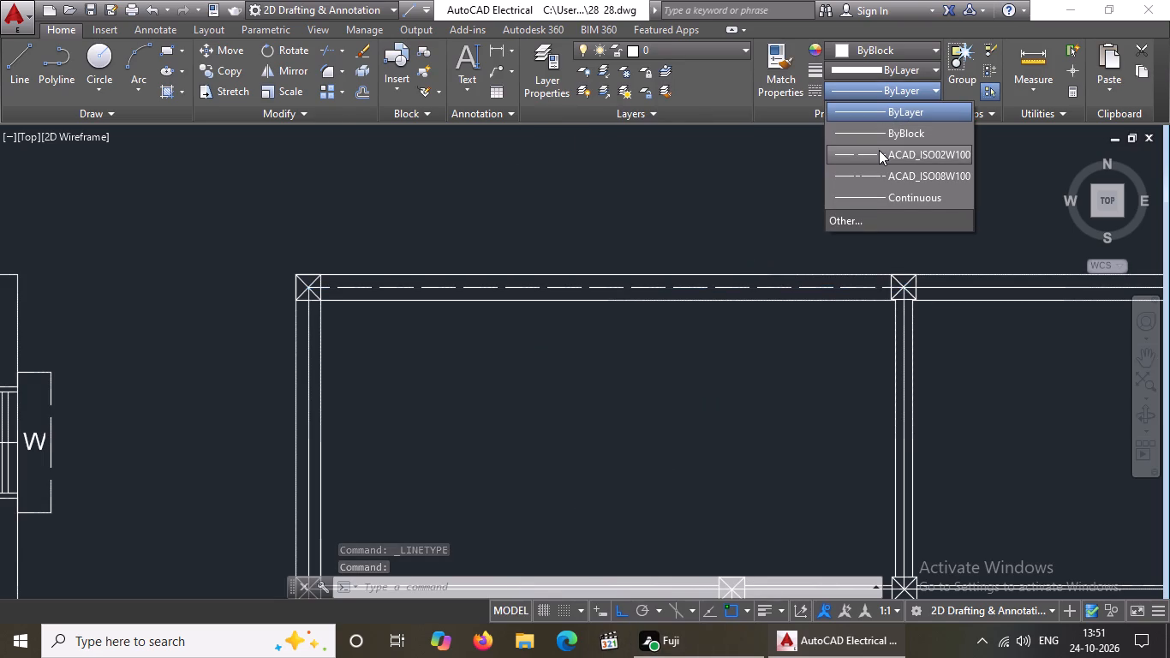
{"action": "left_click", "coordinate": [879, 150]}
{"action": "right_click", "coordinate": [755, 234]}
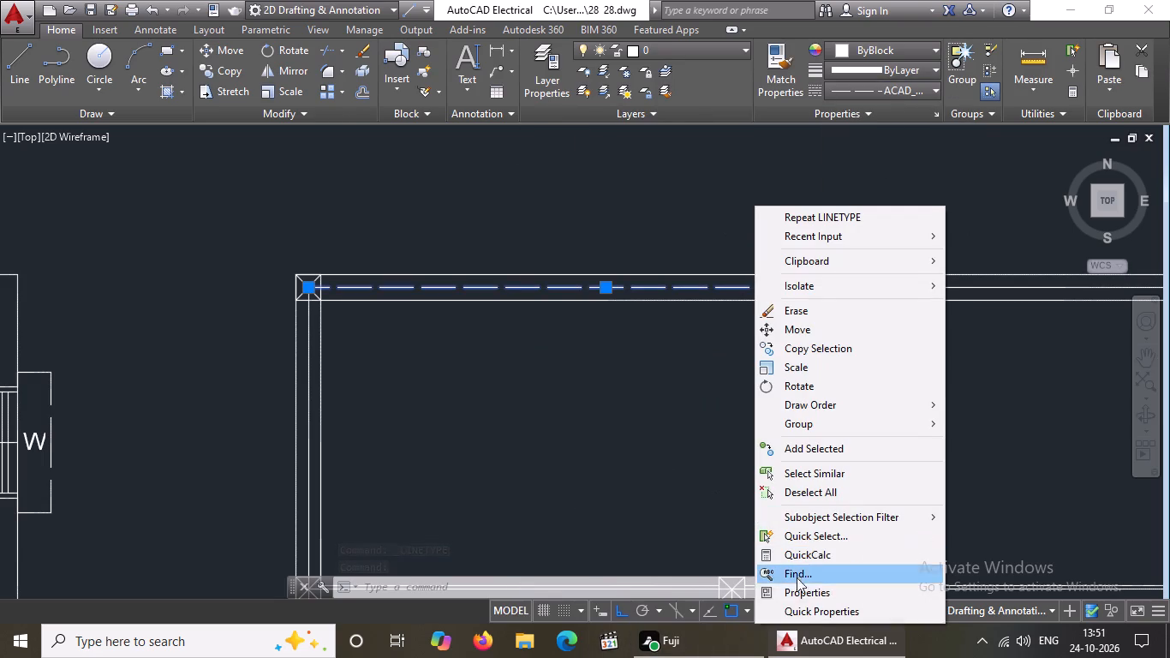
{"action": "left_click", "coordinate": [805, 589]}
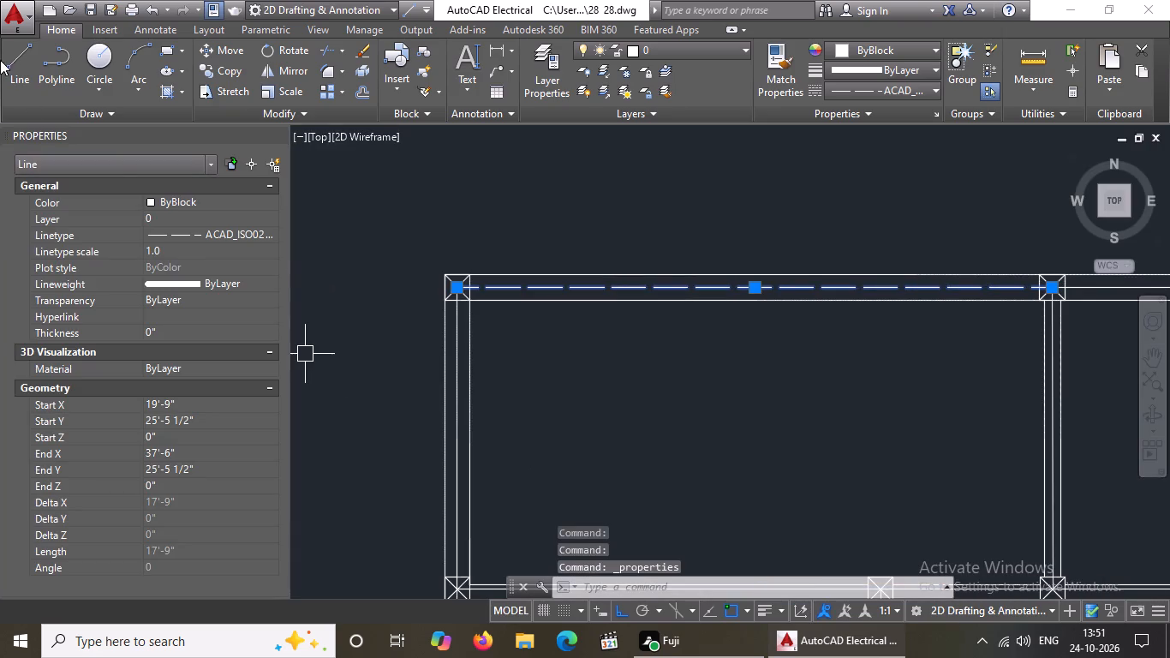
{"action": "left_click", "coordinate": [171, 245]}
{"action": "key", "text": "BackSpace"}
{"action": "key", "text": "BackSpace"}
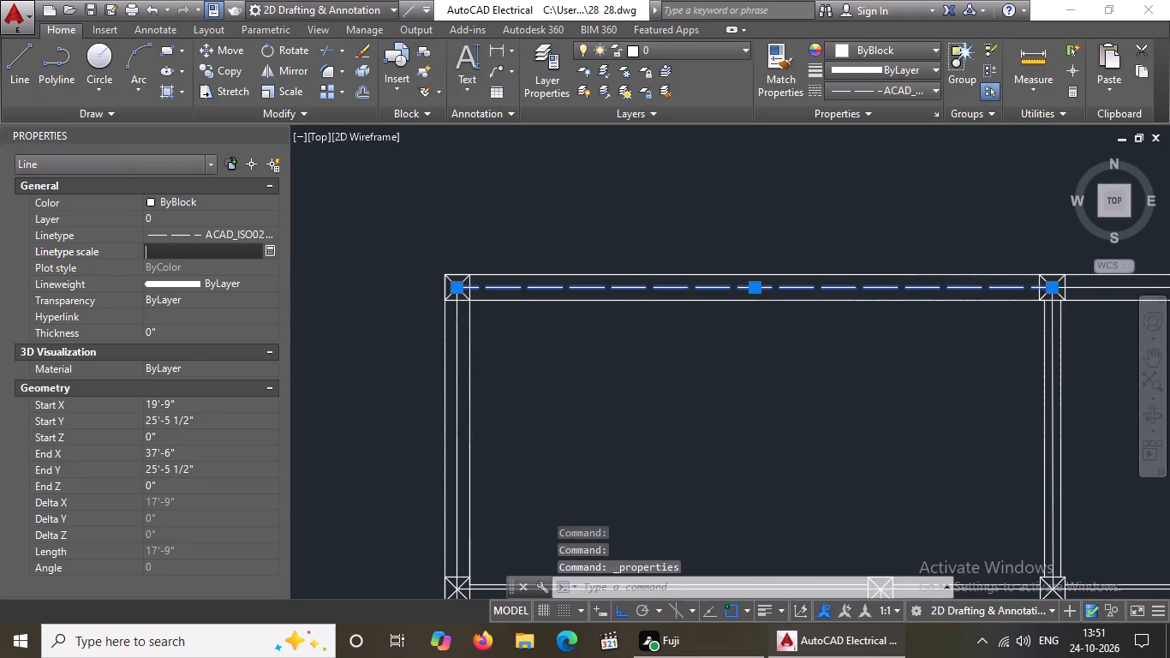
{"action": "key", "text": "BackSpace"}
{"action": "key", "text": "2"}
{"action": "key", "text": "Return"}
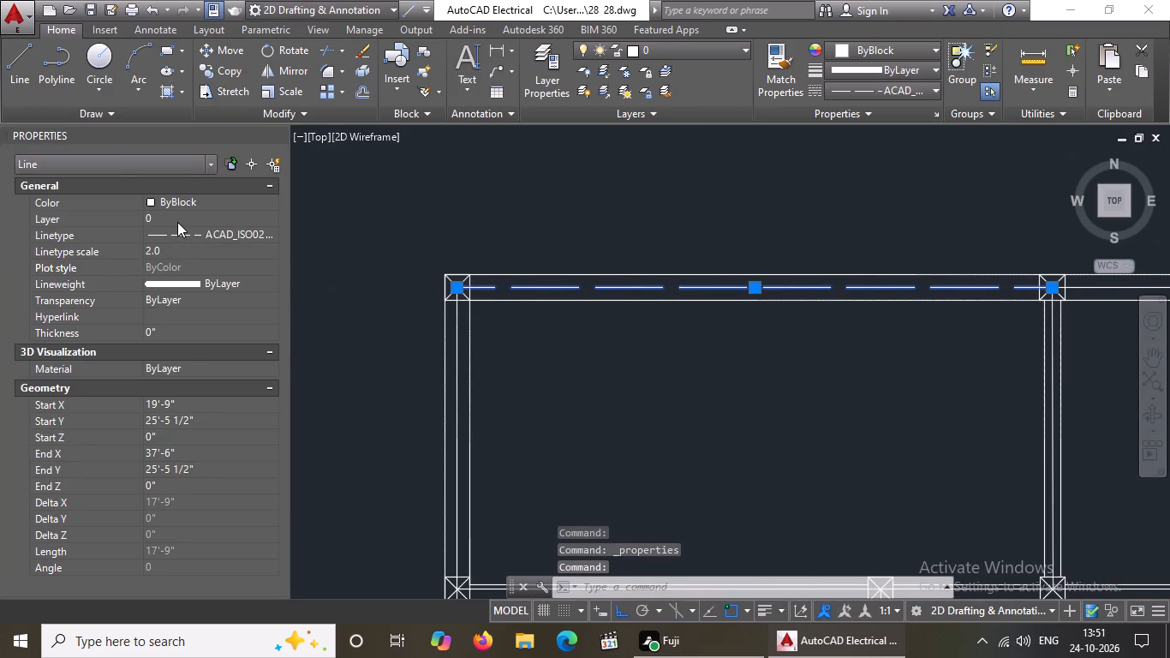
Give the shorter centre line in the top wall, ending at the upper-right corner column, the ACAD_ISO02W100 linetype with linetype scale 2.
{"action": "scroll", "coordinate": [614, 376], "scroll_direction": "down", "scroll_amount": 3}
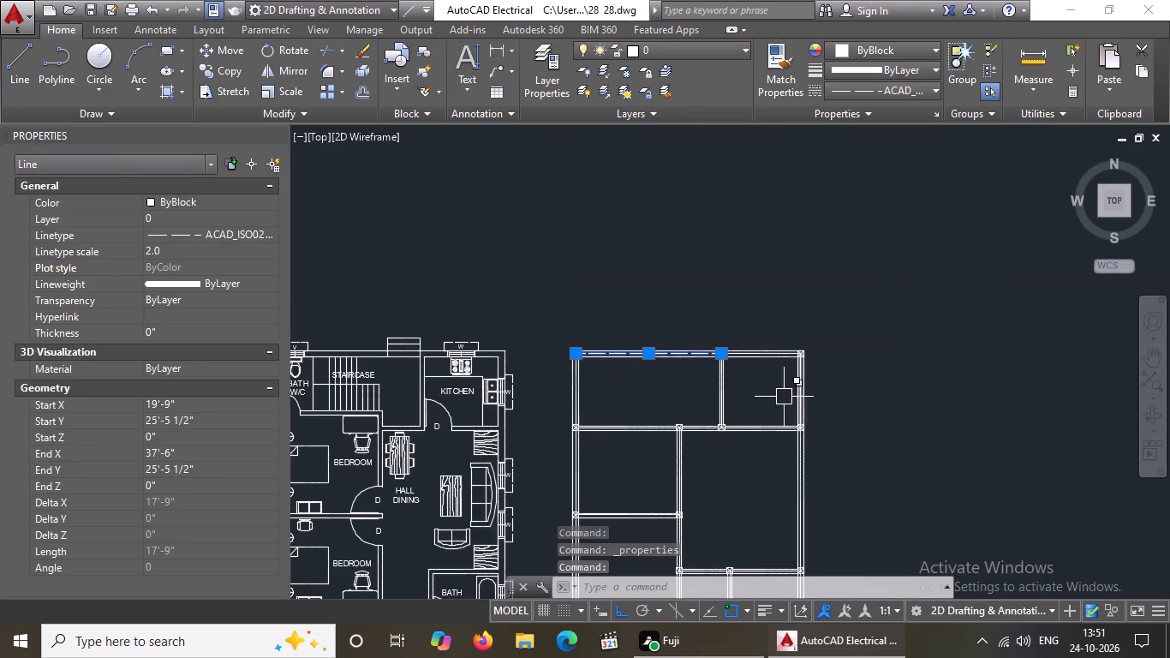
{"action": "scroll", "coordinate": [784, 393], "scroll_direction": "up", "scroll_amount": 2}
{"action": "scroll", "coordinate": [708, 290], "scroll_direction": "up", "scroll_amount": 3}
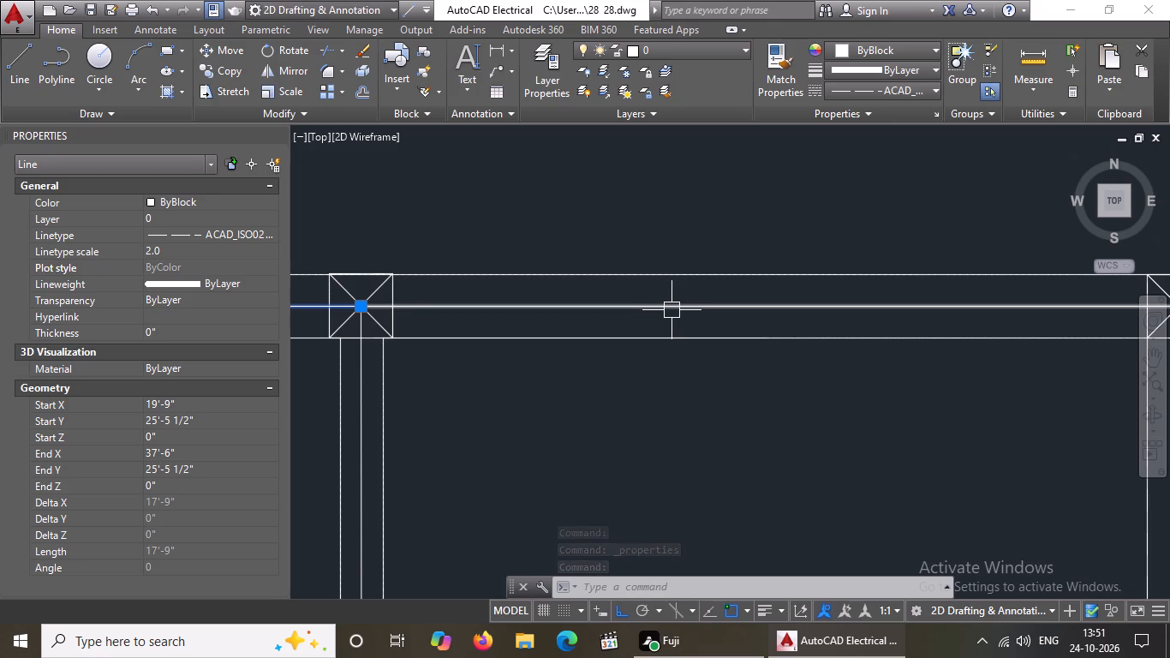
{"action": "left_click", "coordinate": [671, 308]}
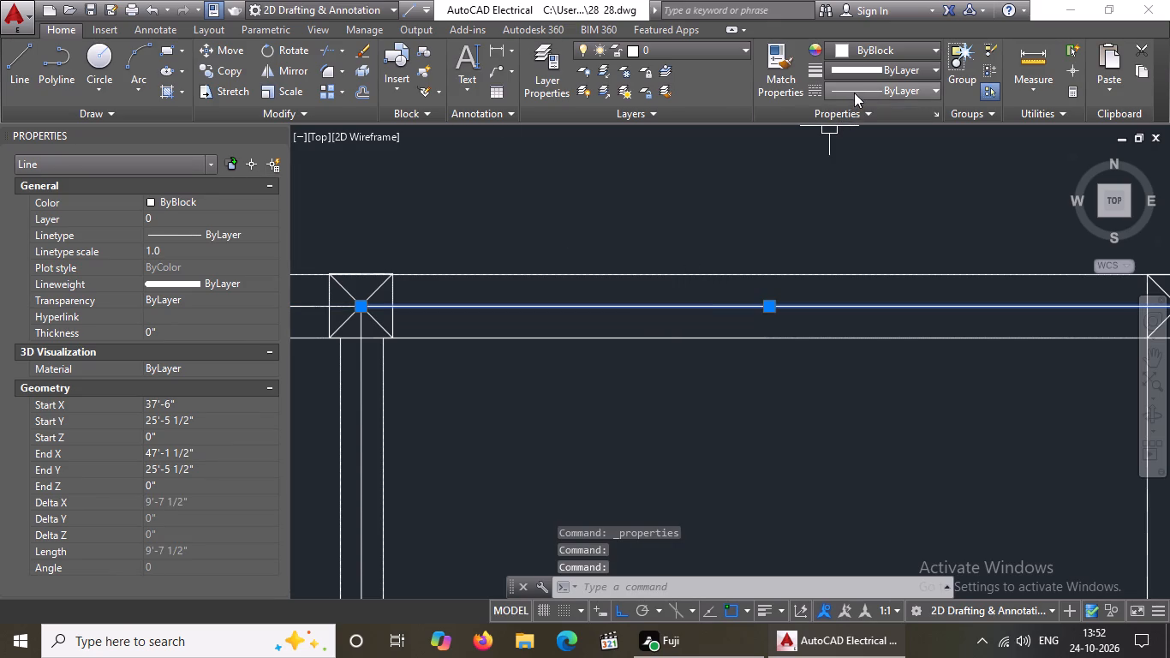
{"action": "left_click", "coordinate": [858, 89]}
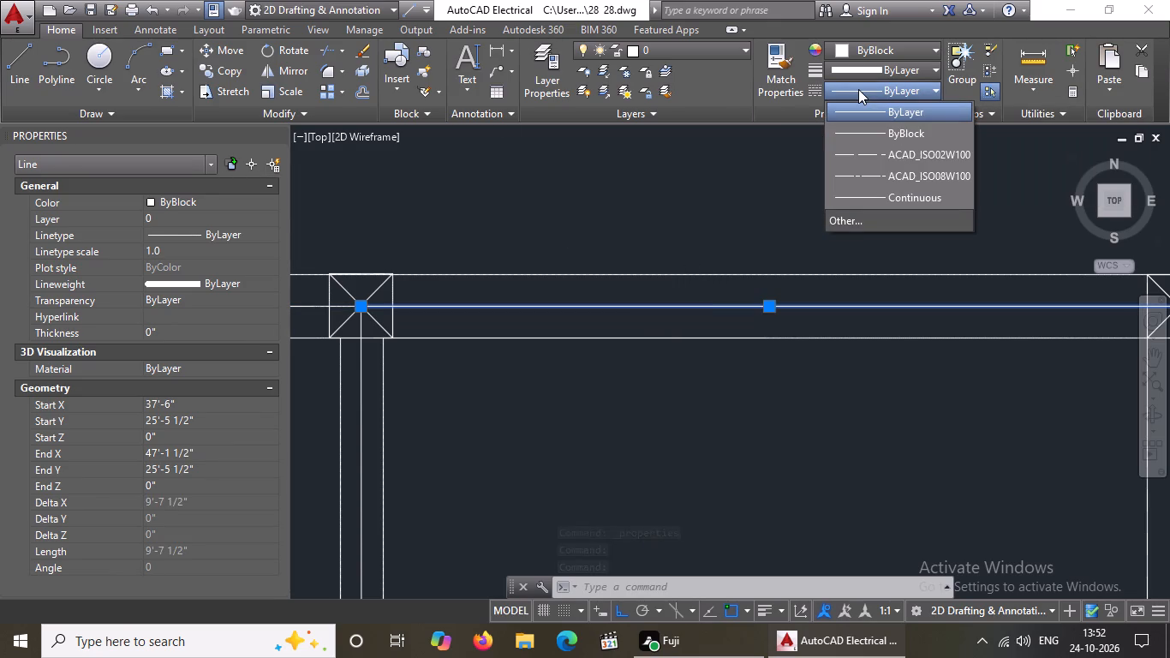
{"action": "left_click", "coordinate": [886, 155]}
{"action": "left_click", "coordinate": [192, 251]}
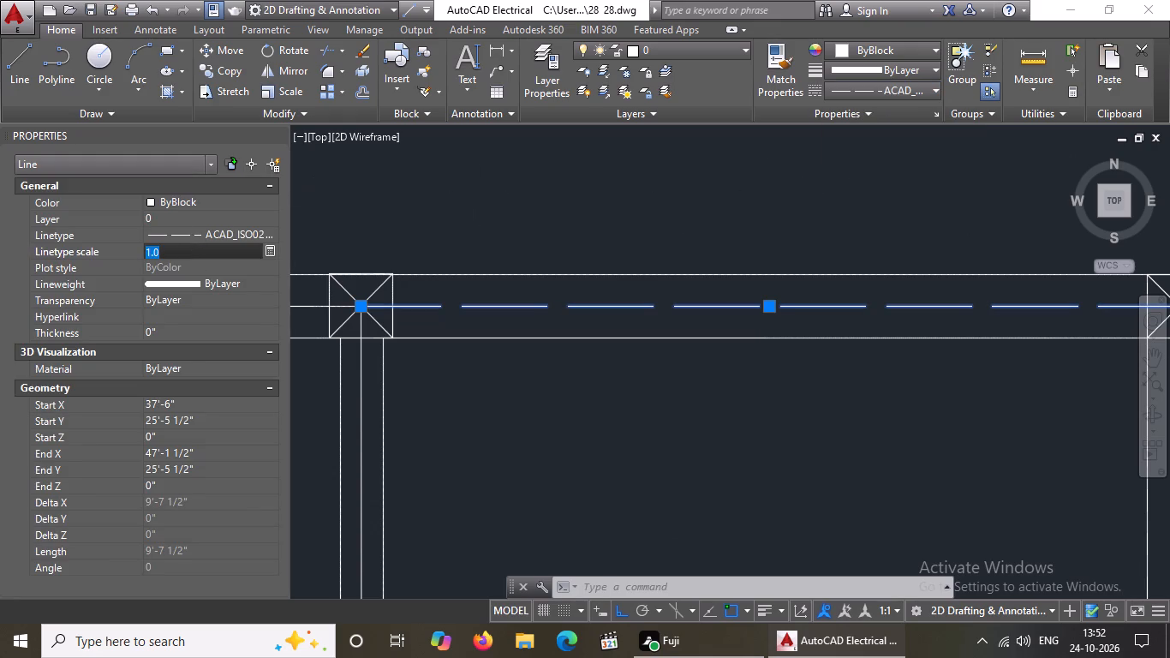
{"action": "key", "text": "BackSpace"}
{"action": "key", "text": "BackSpace"}
{"action": "key", "text": "BackSpace"}
{"action": "key", "text": "2"}
{"action": "key", "text": "Return"}
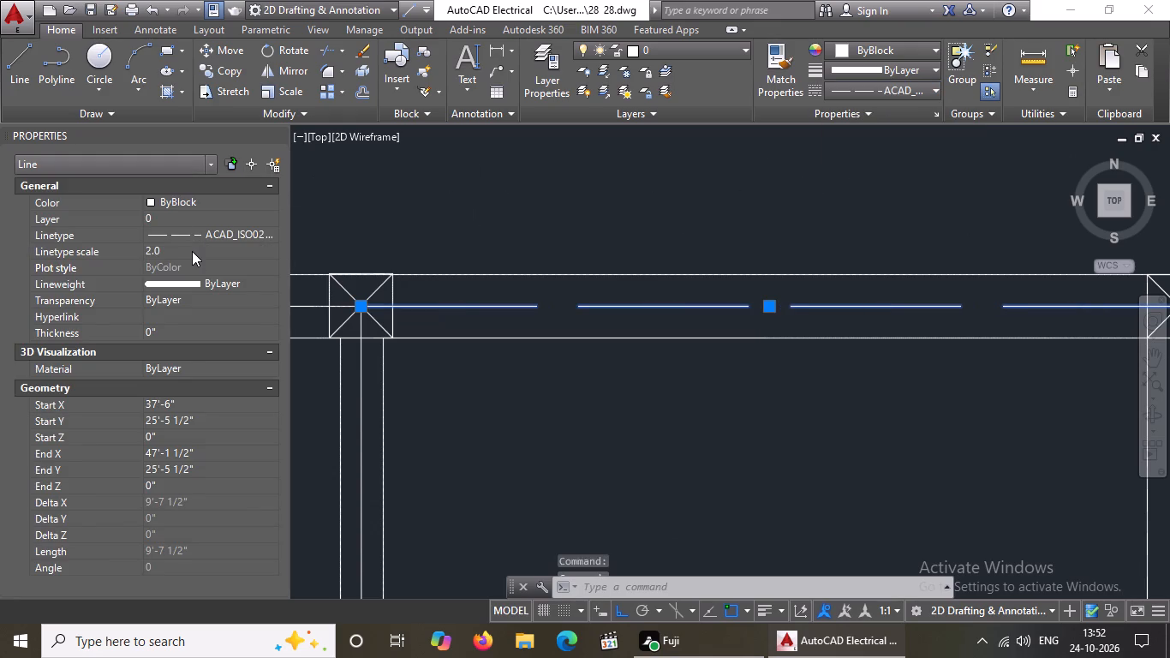
Give the uppermost centre line in the left outer wall the ACAD_ISO02W100 linetype with a linetype scale of 2.
{"action": "scroll", "coordinate": [549, 290], "scroll_direction": "down", "scroll_amount": 3}
{"action": "scroll", "coordinate": [555, 368], "scroll_direction": "down", "scroll_amount": 2}
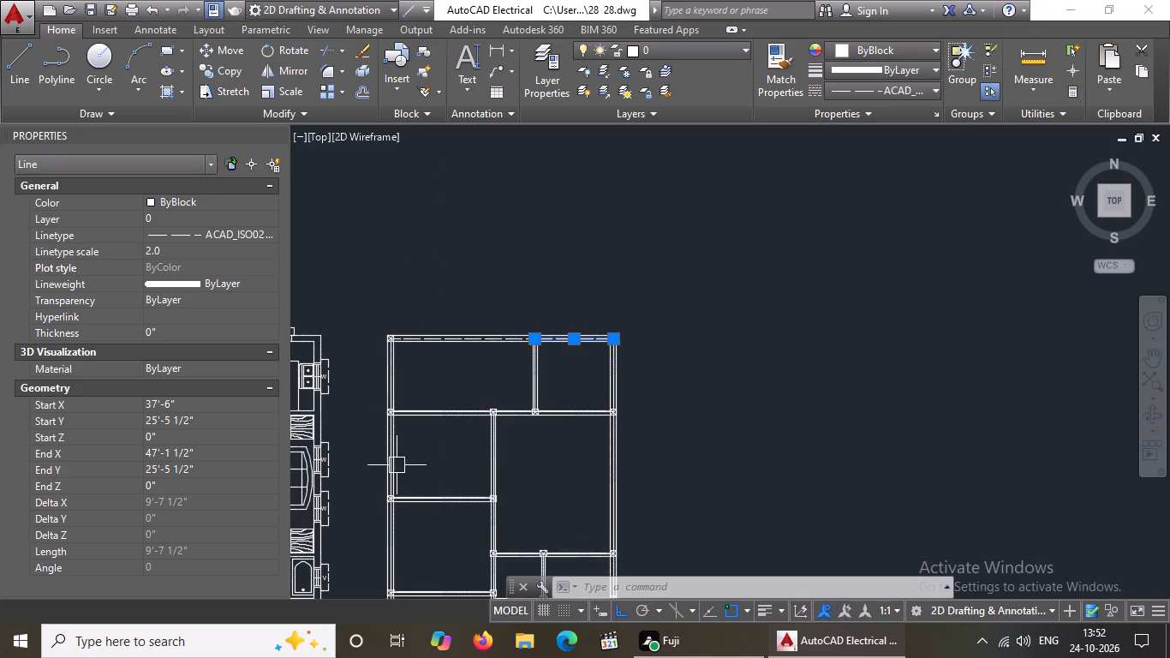
{"action": "scroll", "coordinate": [383, 395], "scroll_direction": "up", "scroll_amount": 3}
{"action": "left_click", "coordinate": [404, 362]}
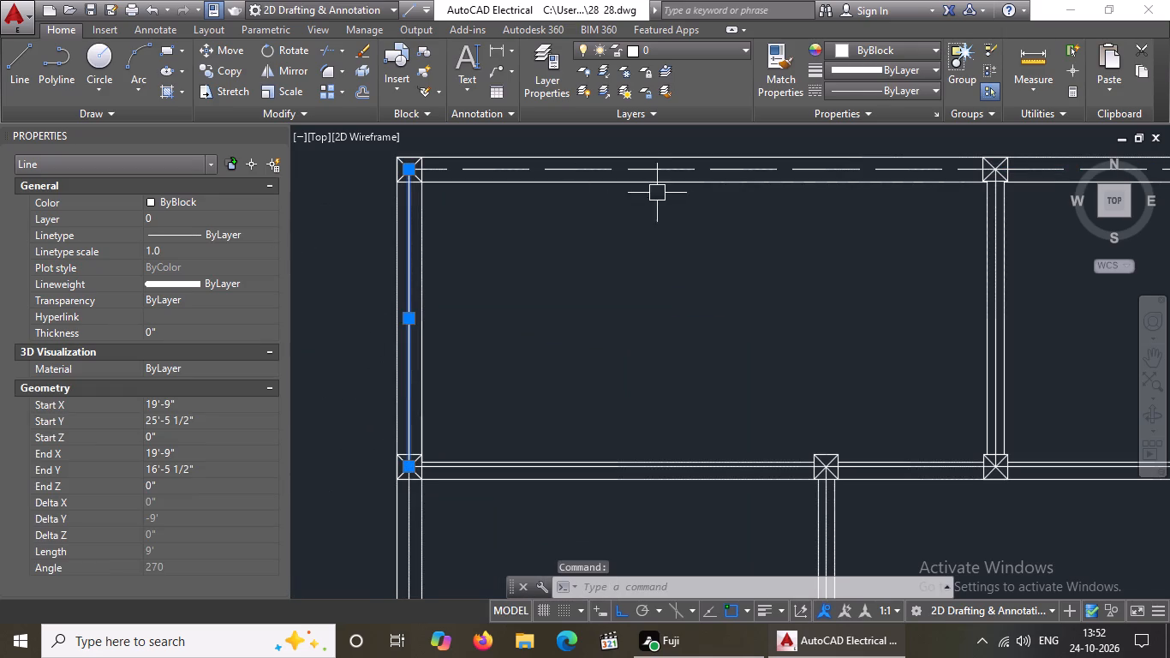
{"action": "left_click", "coordinate": [858, 85]}
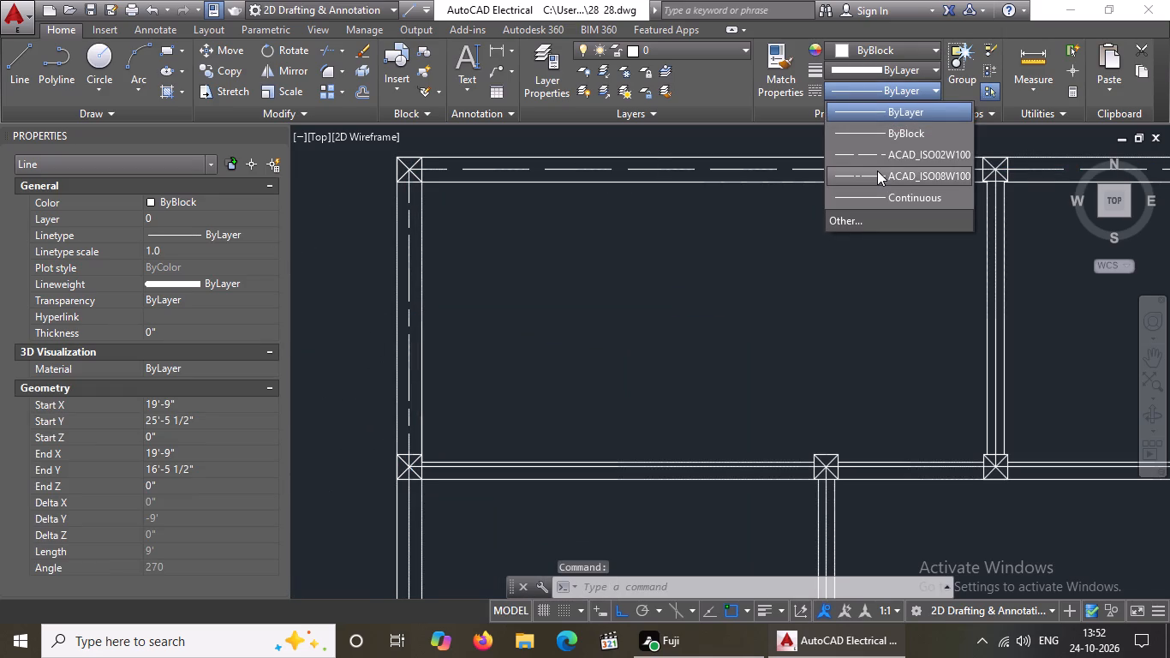
{"action": "left_click", "coordinate": [861, 152]}
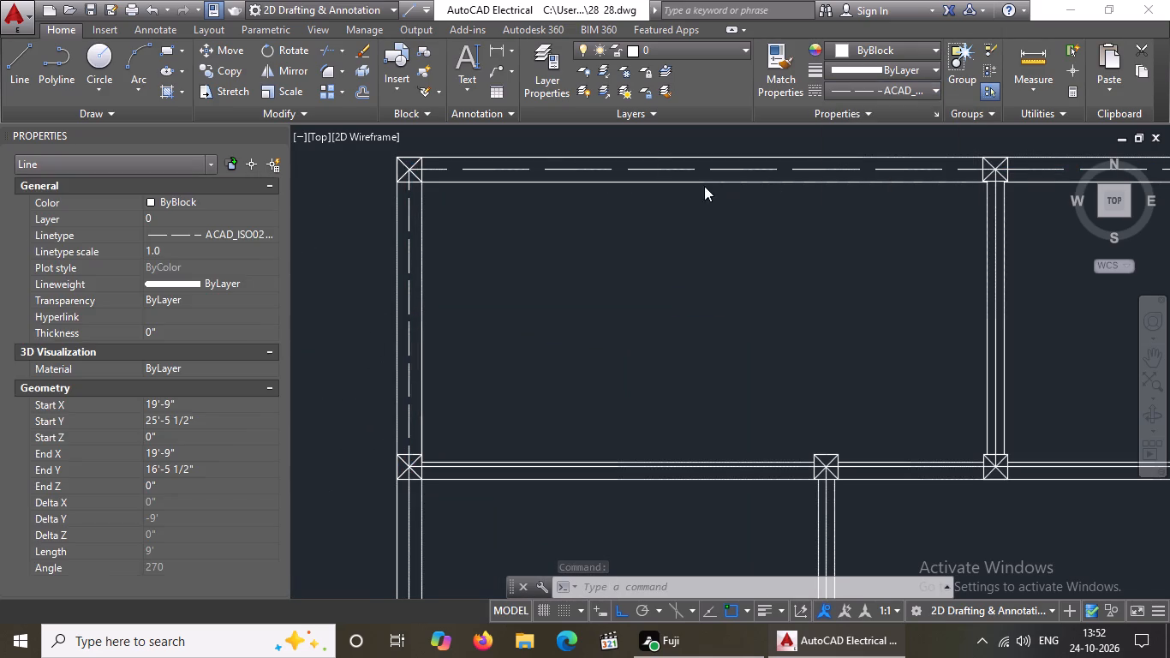
{"action": "left_click", "coordinate": [187, 252]}
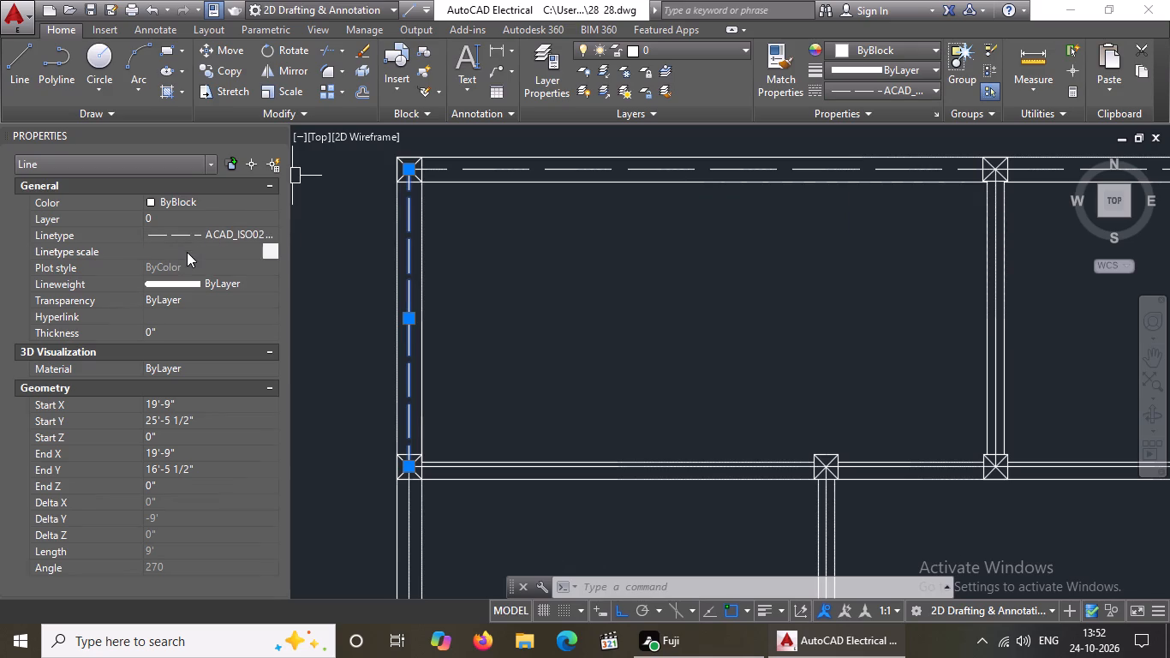
{"action": "key", "text": "BackSpace"}
{"action": "key", "text": "BackSpace"}
{"action": "key", "text": "BackSpace"}
{"action": "key", "text": "BackSpace"}
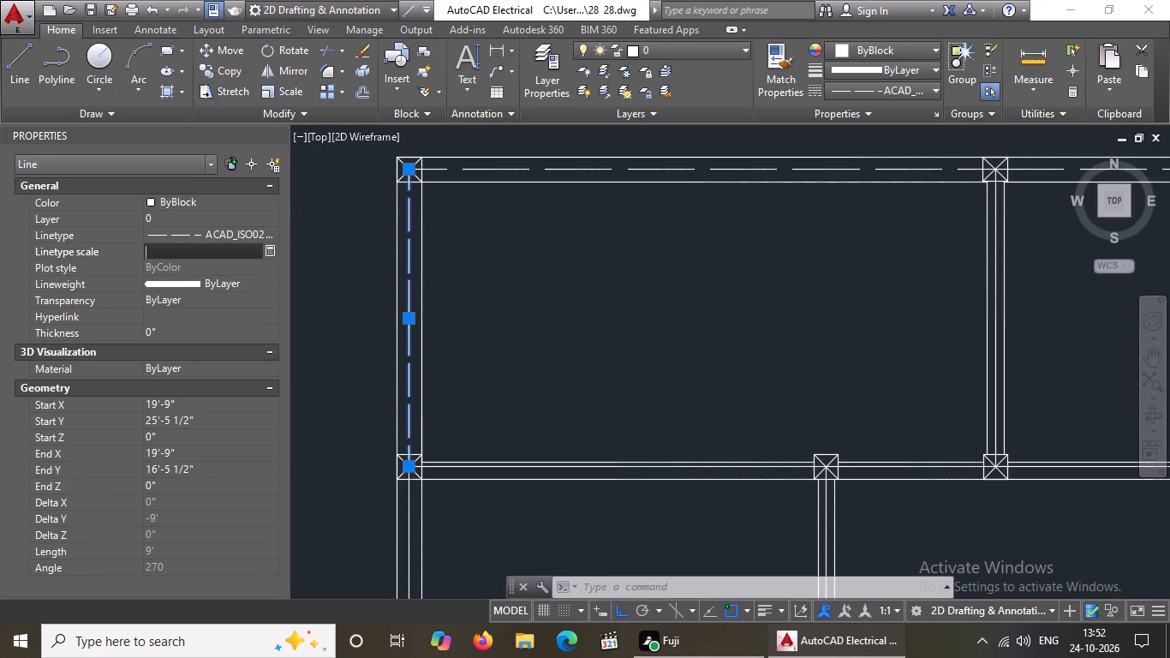
{"action": "key", "text": "2"}
{"action": "key", "text": "Return"}
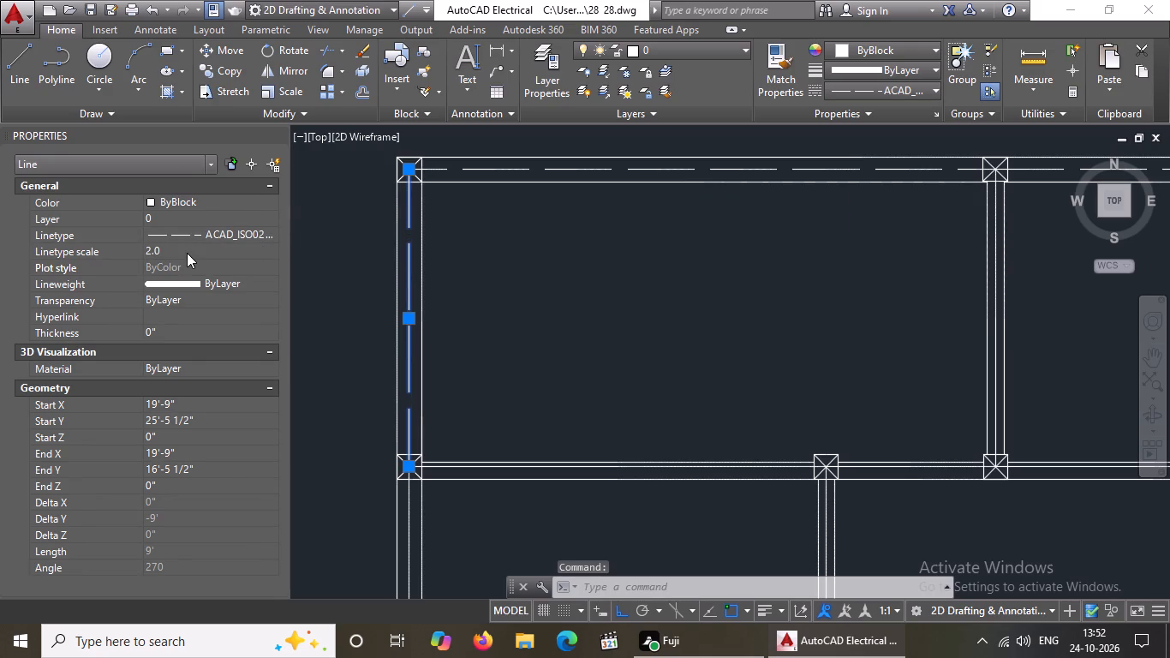
Give the vertical centre line of the interior wall meeting the top wall the ACAD_ISO02W100 linetype with linetype scale 2.
{"action": "scroll", "coordinate": [671, 212], "scroll_direction": "down", "scroll_amount": 1}
{"action": "scroll", "coordinate": [1054, 263], "scroll_direction": "up", "scroll_amount": 3}
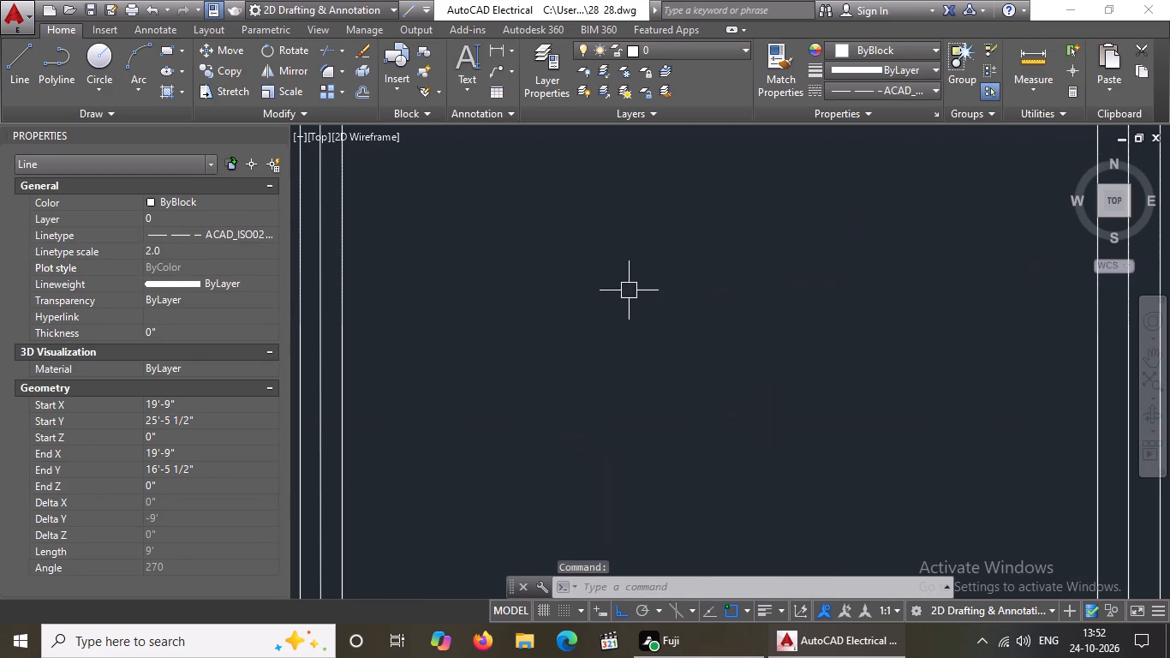
{"action": "scroll", "coordinate": [419, 302], "scroll_direction": "down", "scroll_amount": 2}
{"action": "scroll", "coordinate": [391, 291], "scroll_direction": "up", "scroll_amount": 3}
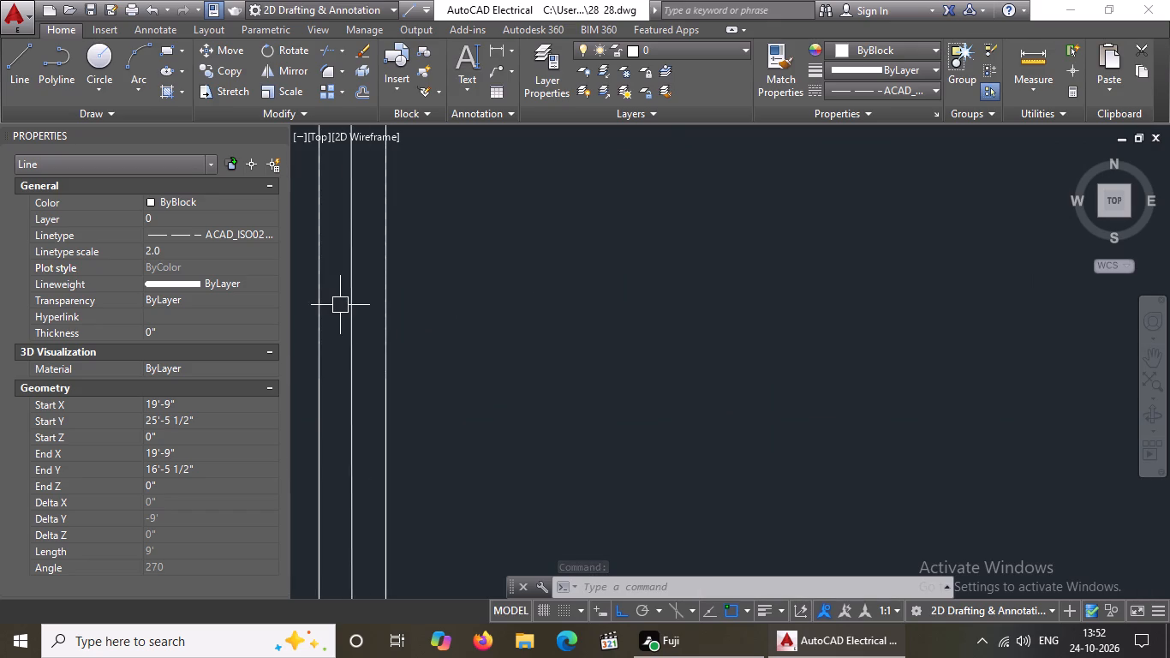
{"action": "left_click", "coordinate": [348, 302]}
{"action": "left_click", "coordinate": [860, 93]}
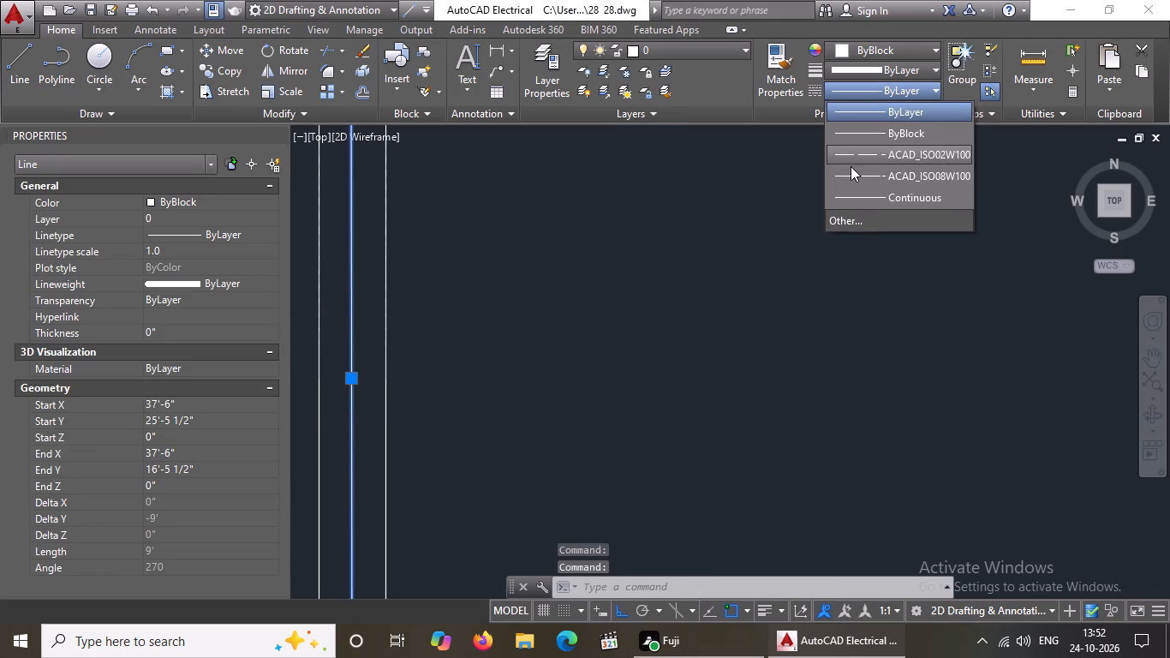
{"action": "left_click", "coordinate": [854, 151]}
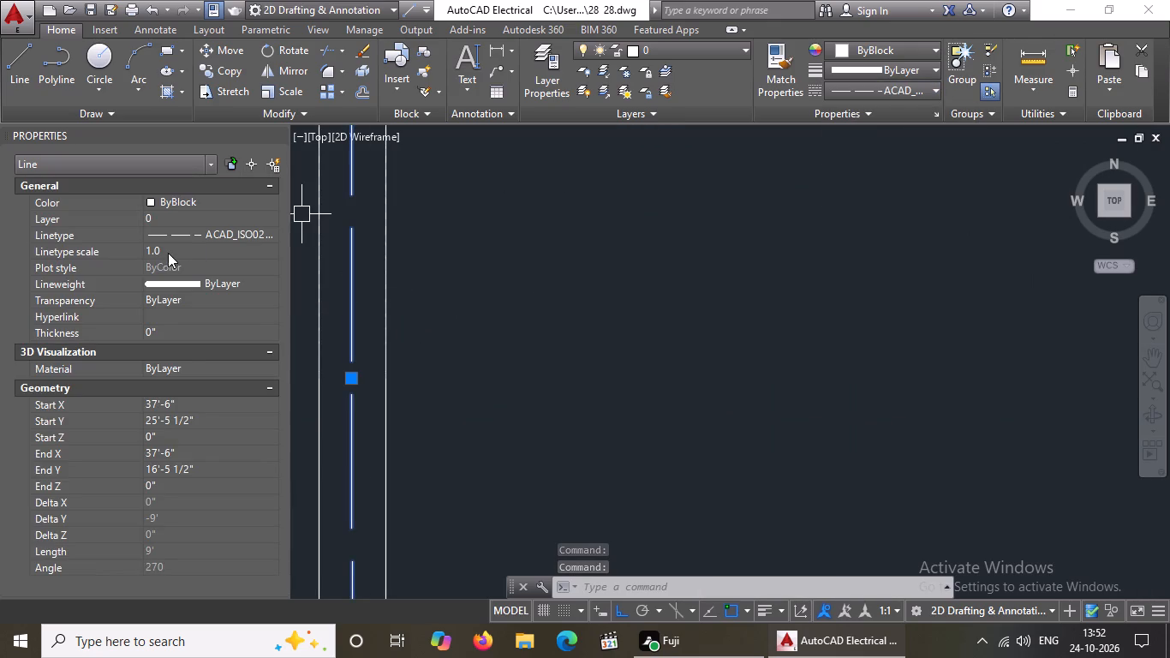
{"action": "left_click", "coordinate": [168, 253]}
{"action": "key", "text": "BackSpace"}
{"action": "key", "text": "BackSpace"}
{"action": "key", "text": "BackSpace"}
{"action": "key", "text": "2"}
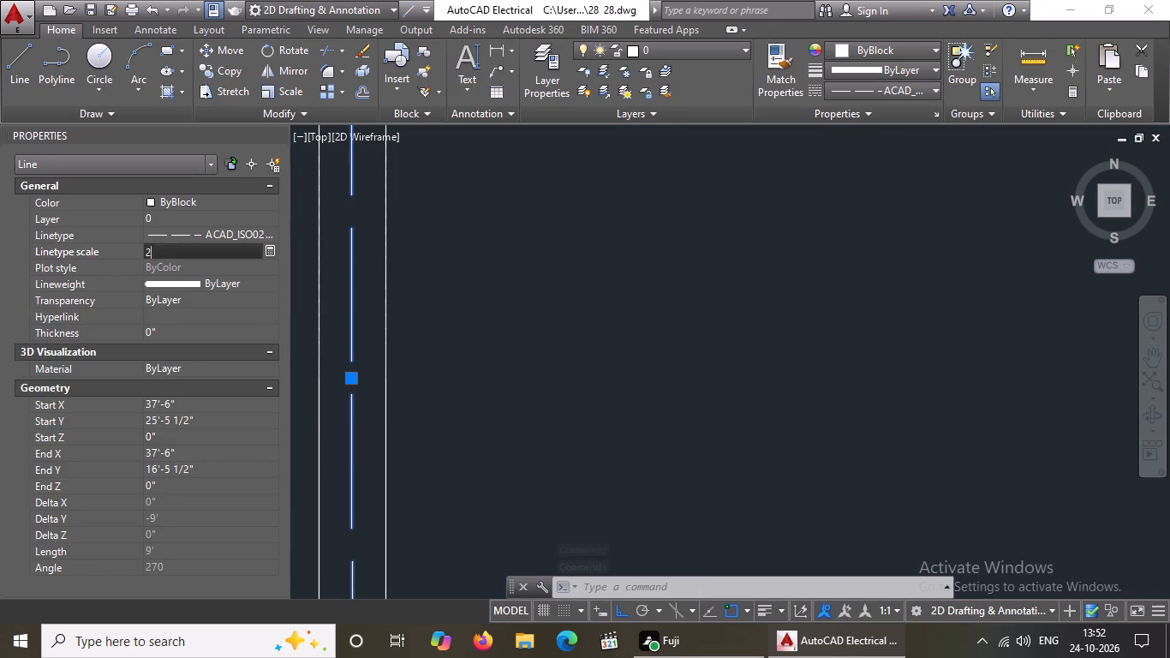
{"action": "key", "text": "Return"}
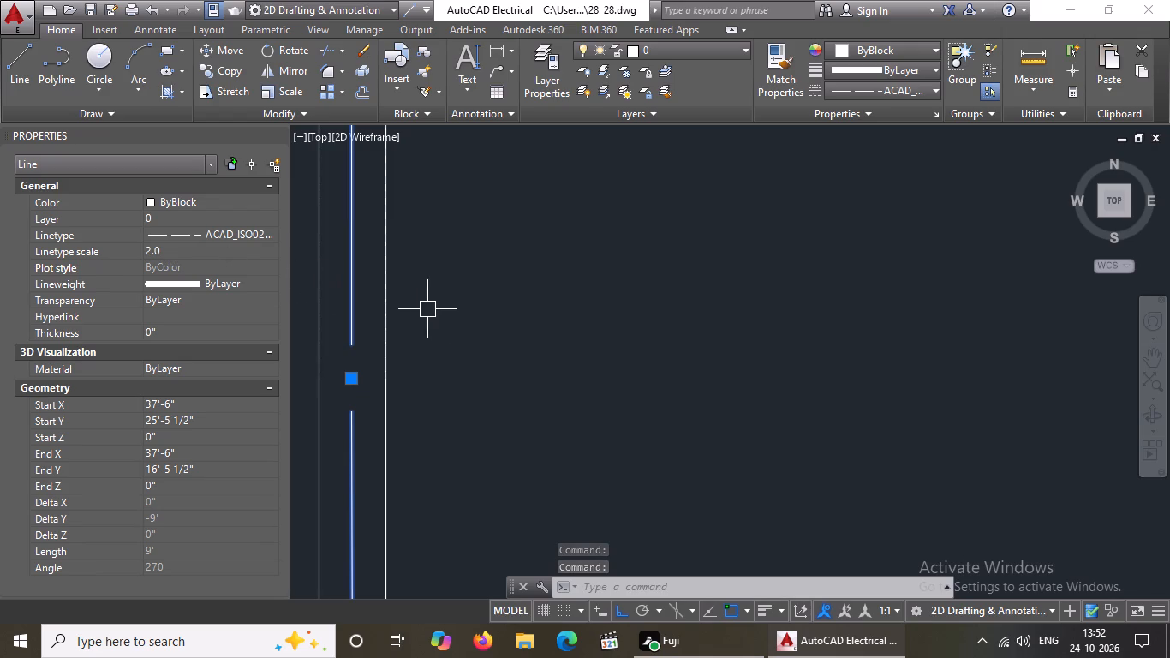
Give the uppermost centre line in the right outer wall the ACAD_ISO02W100 linetype with a linetype scale of 2.
{"action": "scroll", "coordinate": [439, 310], "scroll_direction": "down", "scroll_amount": 4}
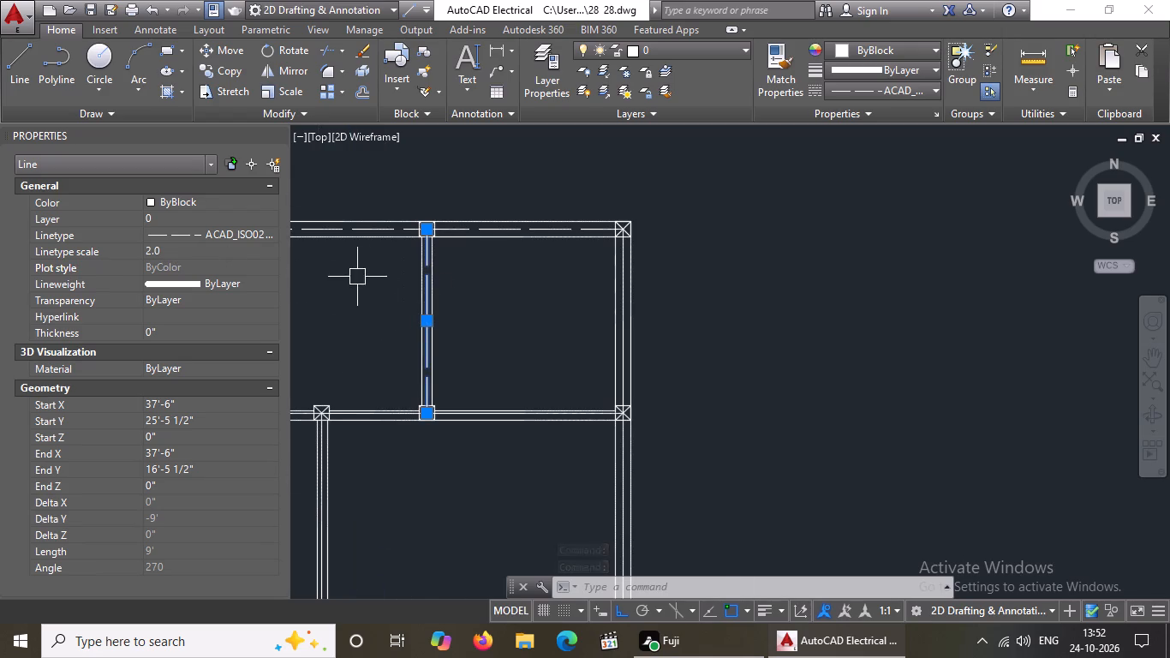
{"action": "middle_click_drag", "start_coordinate": [382, 283], "coordinate": [478, 300]}
{"action": "middle_click_drag", "start_coordinate": [494, 322], "coordinate": [580, 306]}
{"action": "middle_click_drag", "start_coordinate": [568, 330], "coordinate": [615, 323]}
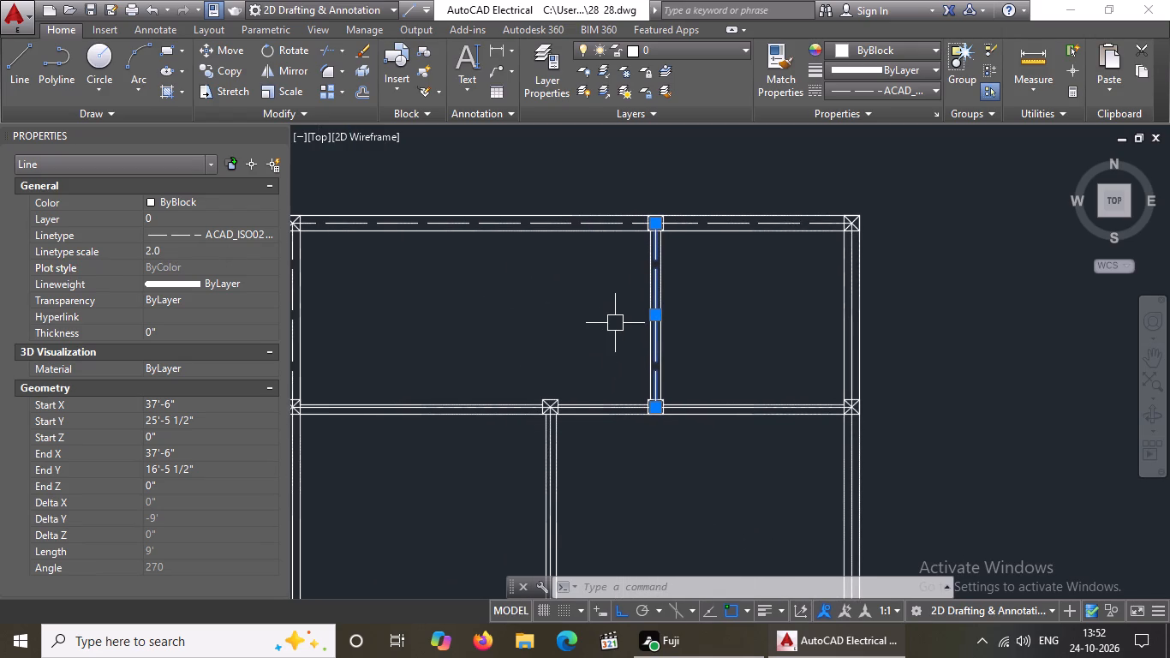
{"action": "scroll", "coordinate": [844, 305], "scroll_direction": "up", "scroll_amount": 2}
{"action": "left_click", "coordinate": [863, 310]}
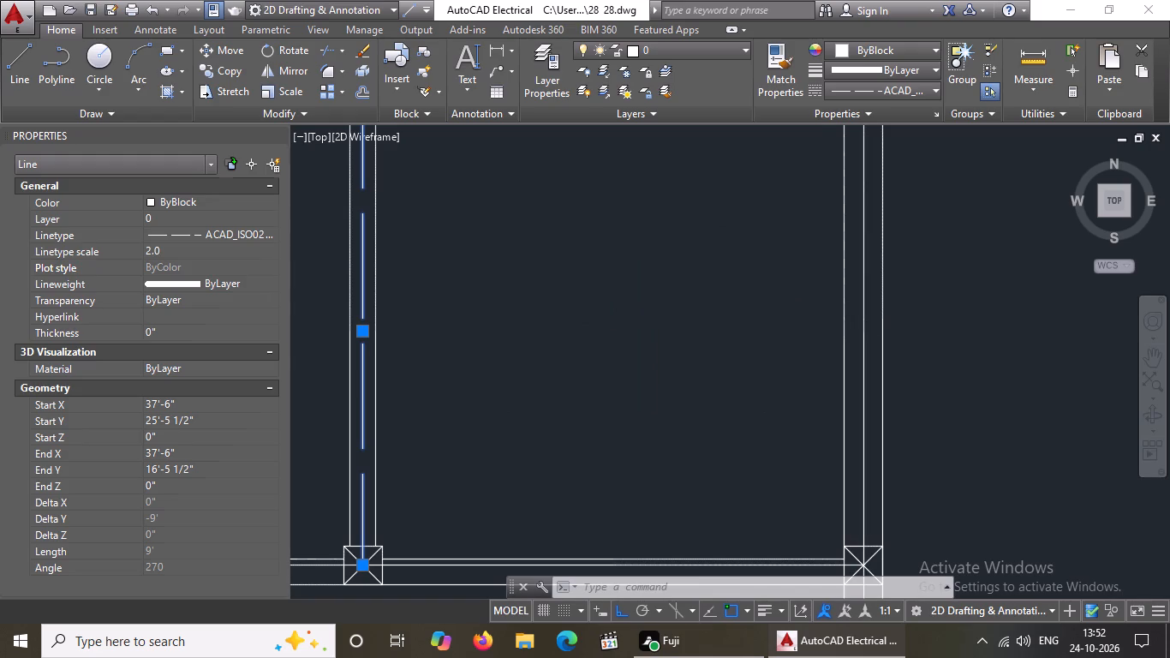
{"action": "left_click", "coordinate": [863, 87]}
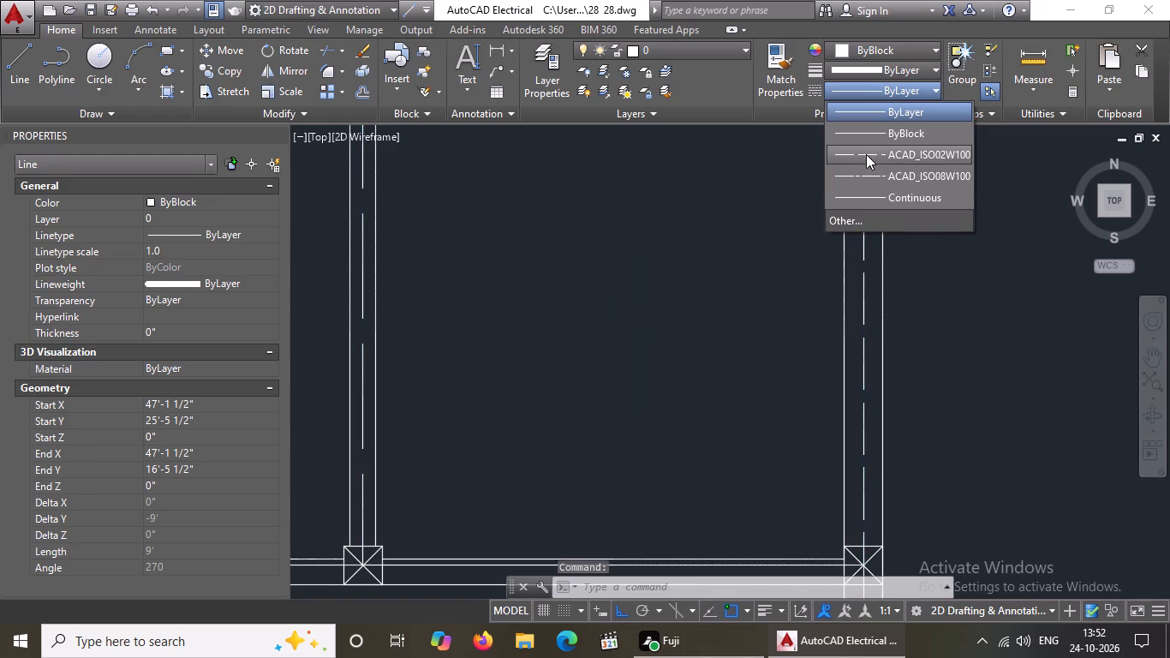
{"action": "left_click", "coordinate": [867, 153]}
{"action": "left_click", "coordinate": [166, 246]}
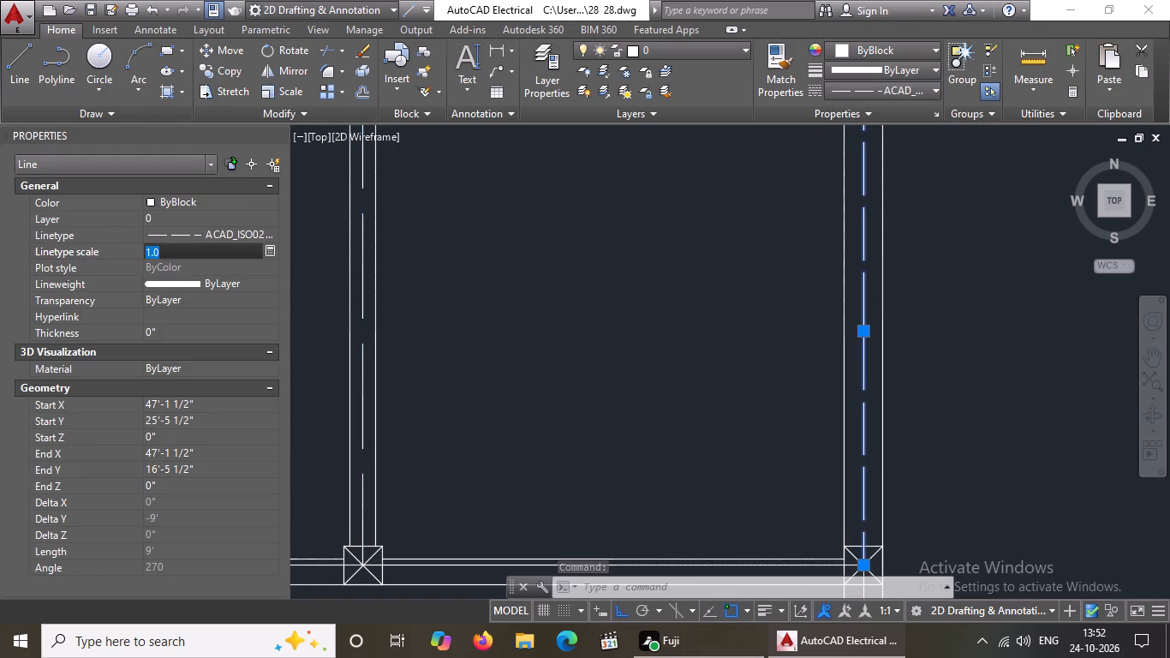
{"action": "key", "text": "BackSpace"}
{"action": "key", "text": "BackSpace"}
{"action": "key", "text": "2"}
{"action": "key", "text": "Return"}
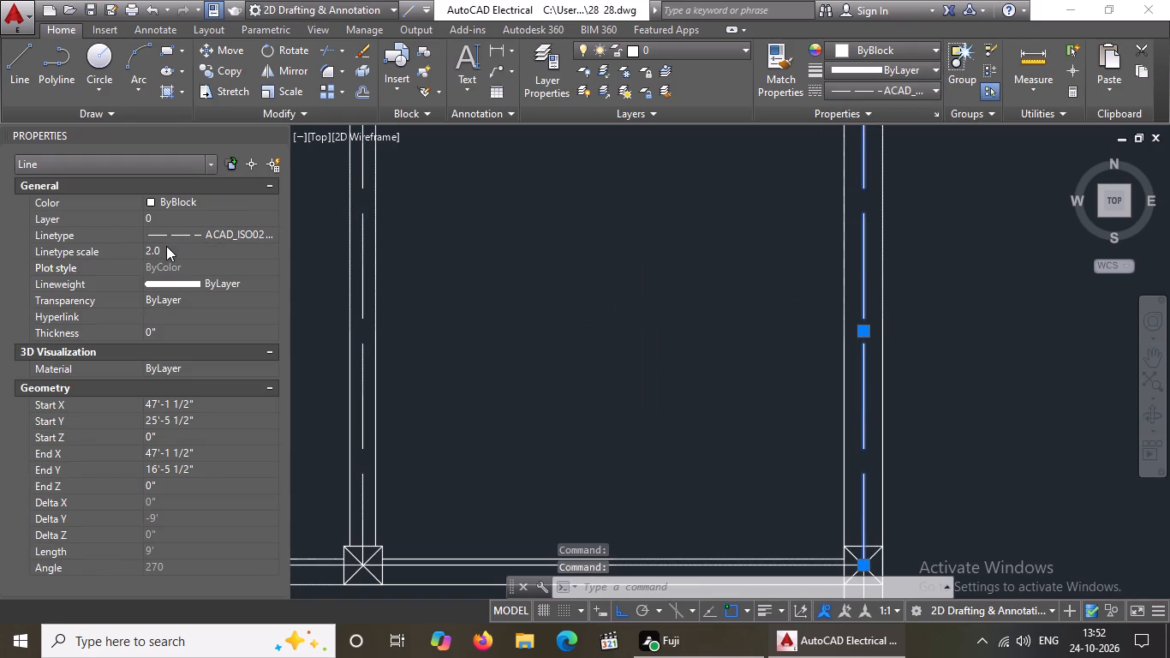
Give the leftmost centre line of the horizontal interior wall below the top rooms the ACAD_ISO02W100 linetype with linetype scale 2.
{"action": "scroll", "coordinate": [871, 371], "scroll_direction": "down", "scroll_amount": 2}
{"action": "scroll", "coordinate": [397, 467], "scroll_direction": "up", "scroll_amount": 2}
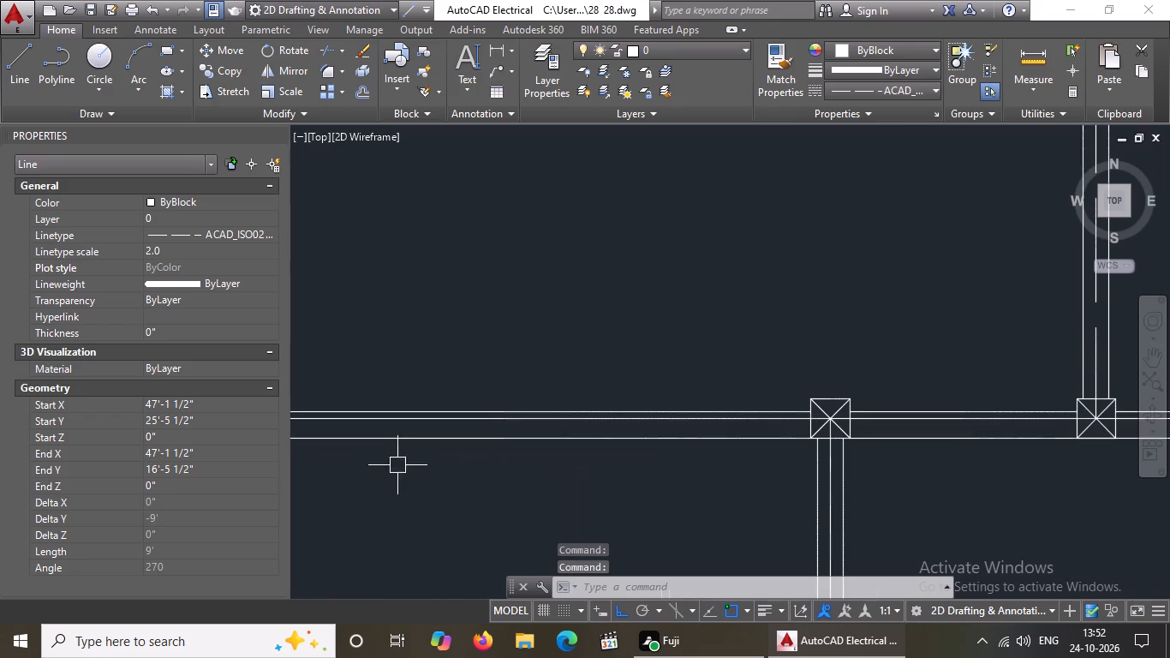
{"action": "left_click", "coordinate": [411, 422]}
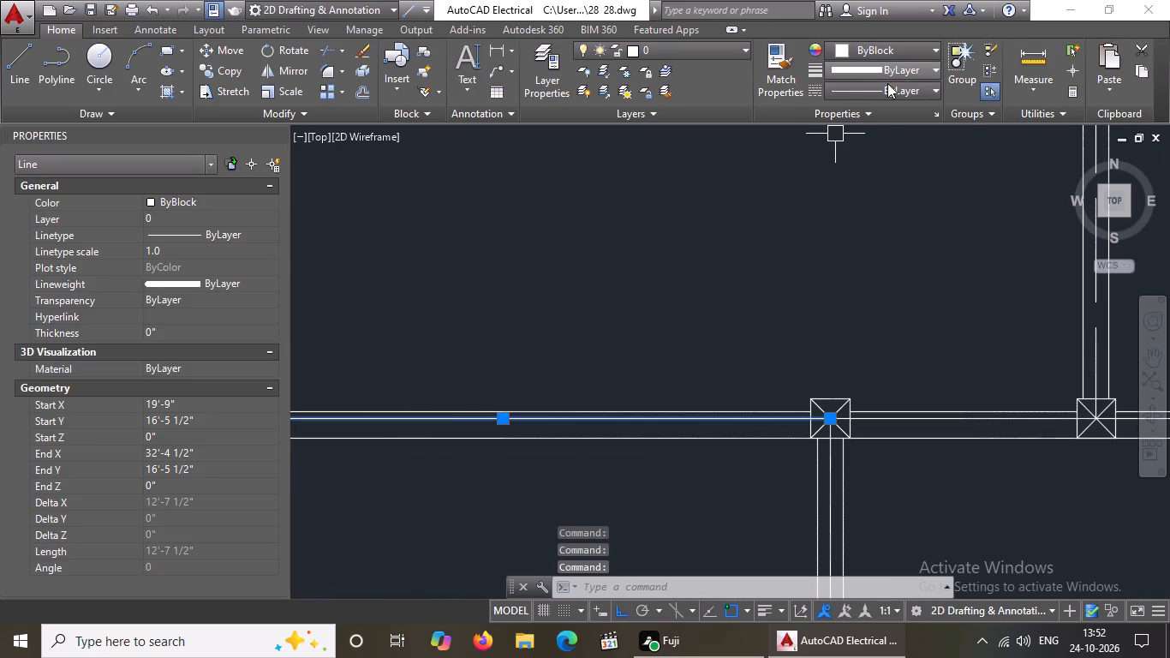
{"action": "left_click", "coordinate": [889, 89]}
{"action": "left_click", "coordinate": [879, 154]}
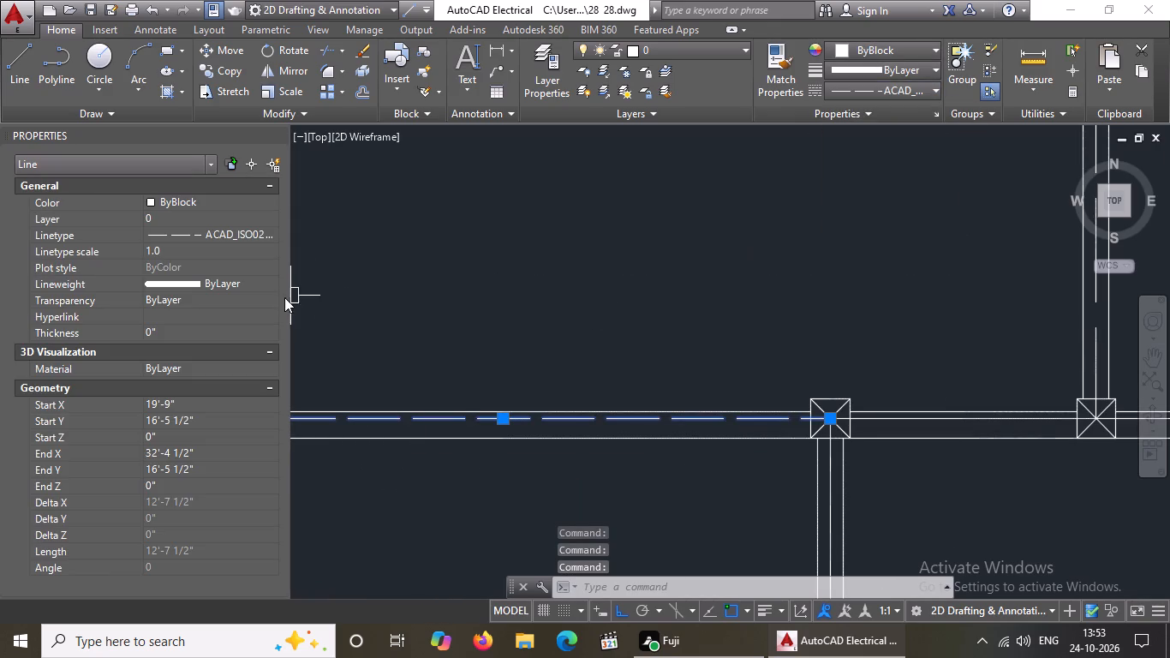
{"action": "left_click", "coordinate": [190, 255]}
{"action": "key", "text": "BackSpace"}
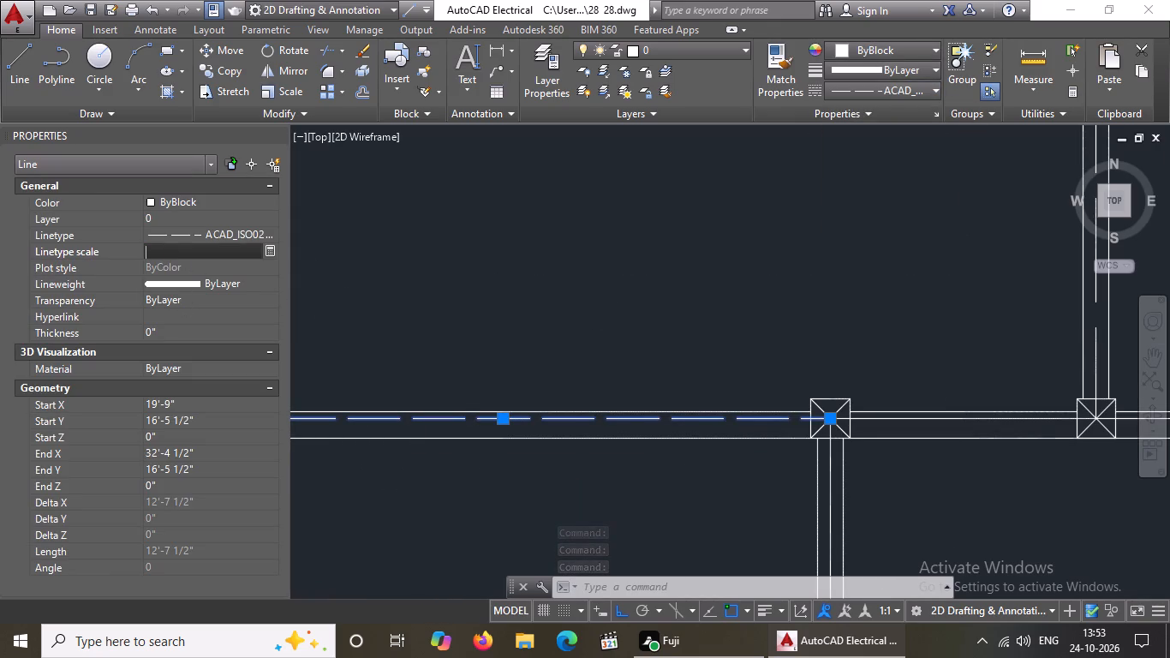
{"action": "key", "text": "BackSpace"}
{"action": "key", "text": "BackSpace"}
{"action": "key", "text": "2"}
{"action": "key", "text": "Return"}
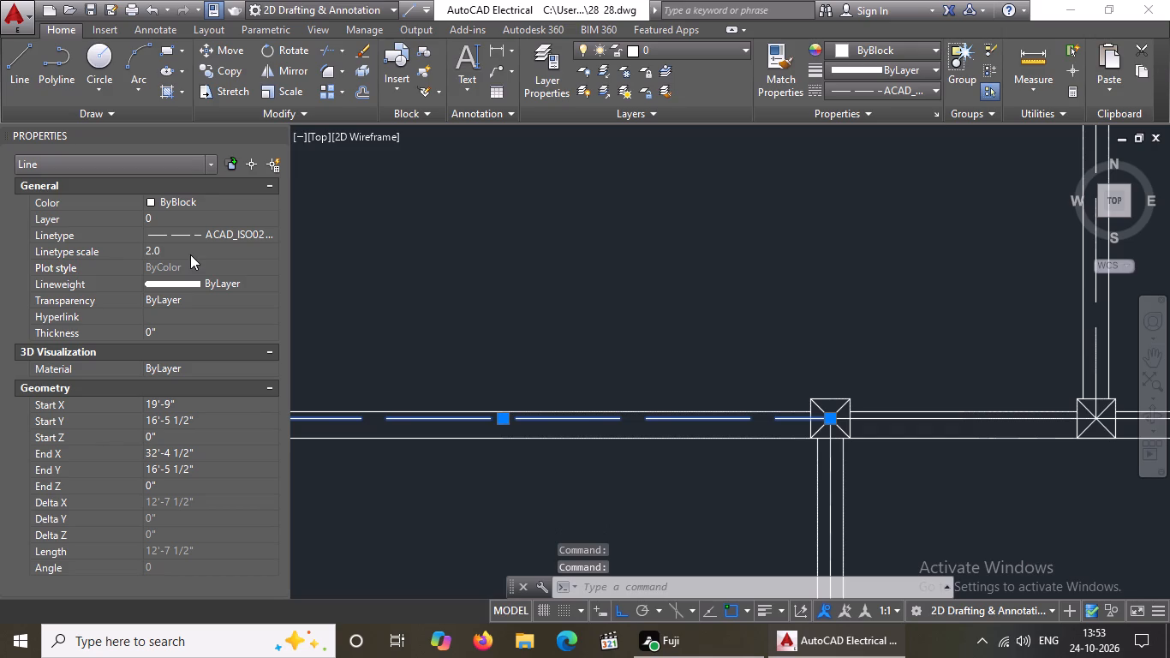
Give the short middle centre line of that horizontal interior wall, between the two interior columns, the ACAD_ISO02W100 linetype with linetype scale 2.
{"action": "scroll", "coordinate": [671, 249], "scroll_direction": "down", "scroll_amount": 4}
{"action": "scroll", "coordinate": [719, 277], "scroll_direction": "up", "scroll_amount": 3}
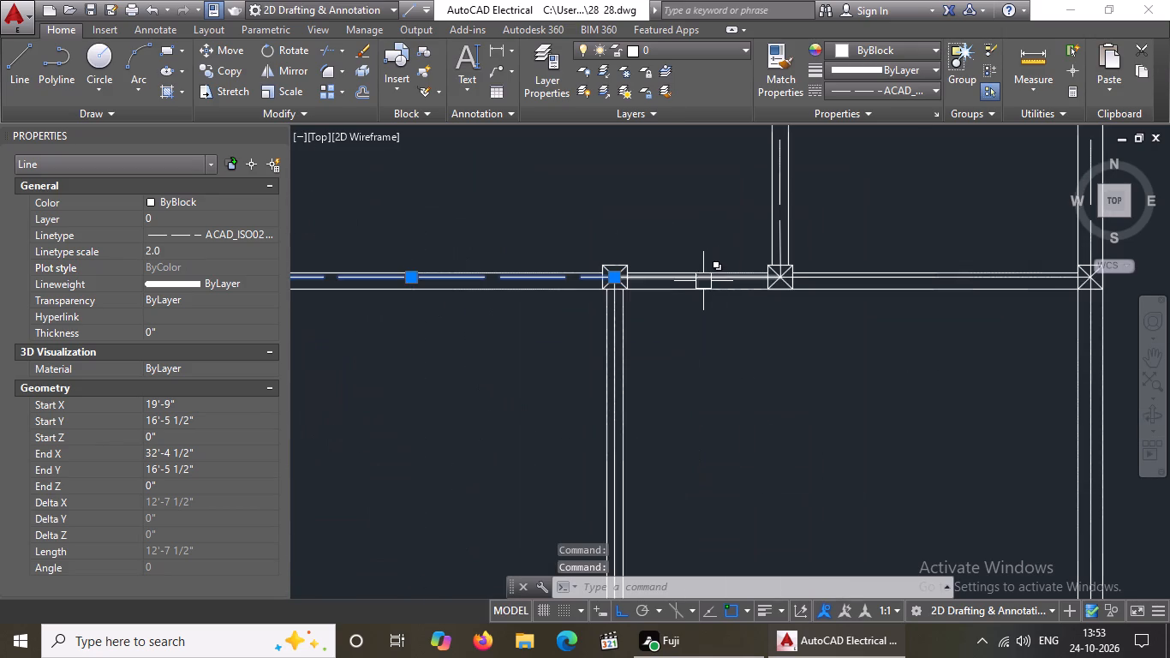
{"action": "scroll", "coordinate": [701, 282], "scroll_direction": "up", "scroll_amount": 2}
{"action": "left_click", "coordinate": [713, 272]}
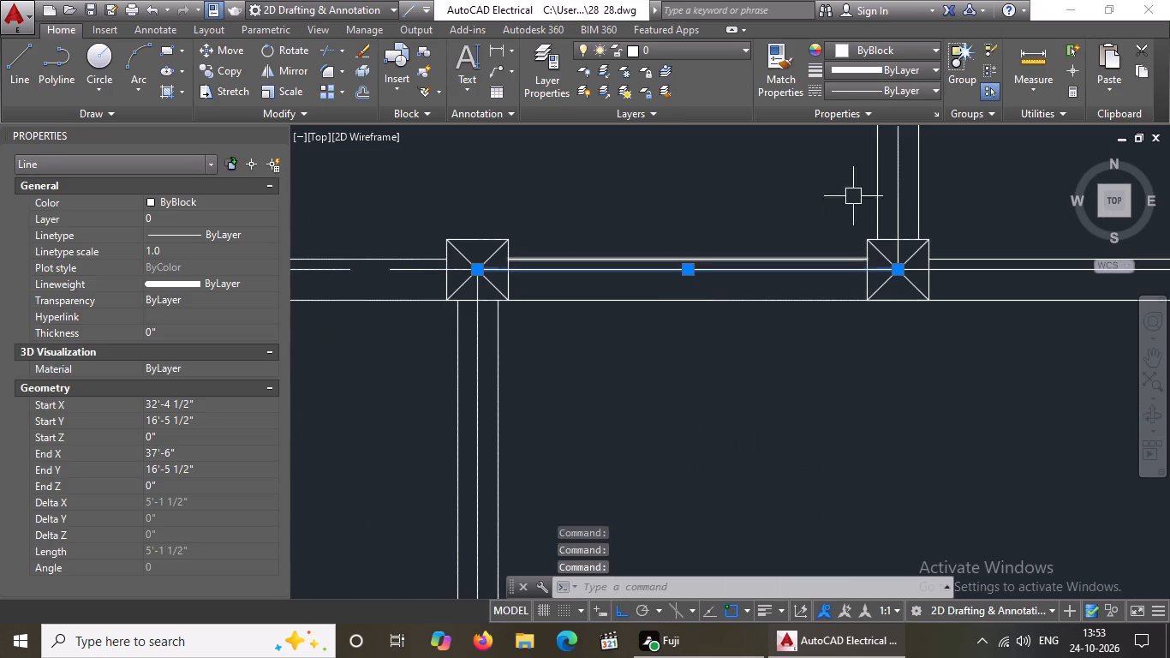
{"action": "left_click", "coordinate": [895, 91]}
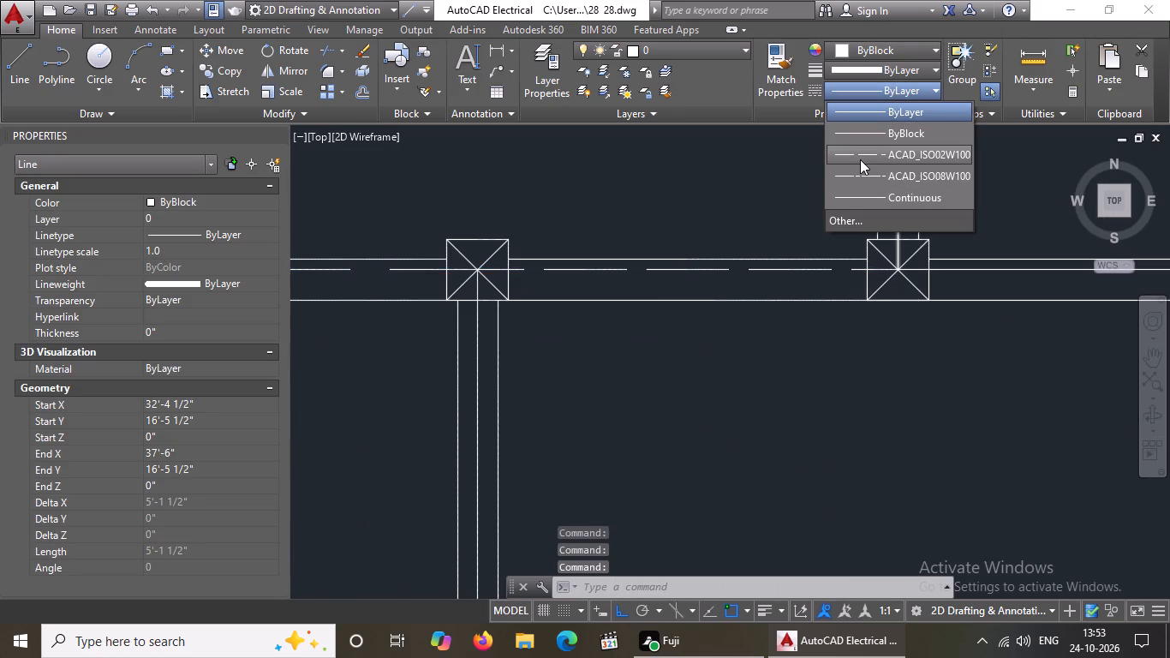
{"action": "left_click", "coordinate": [859, 154]}
{"action": "left_click", "coordinate": [163, 249]}
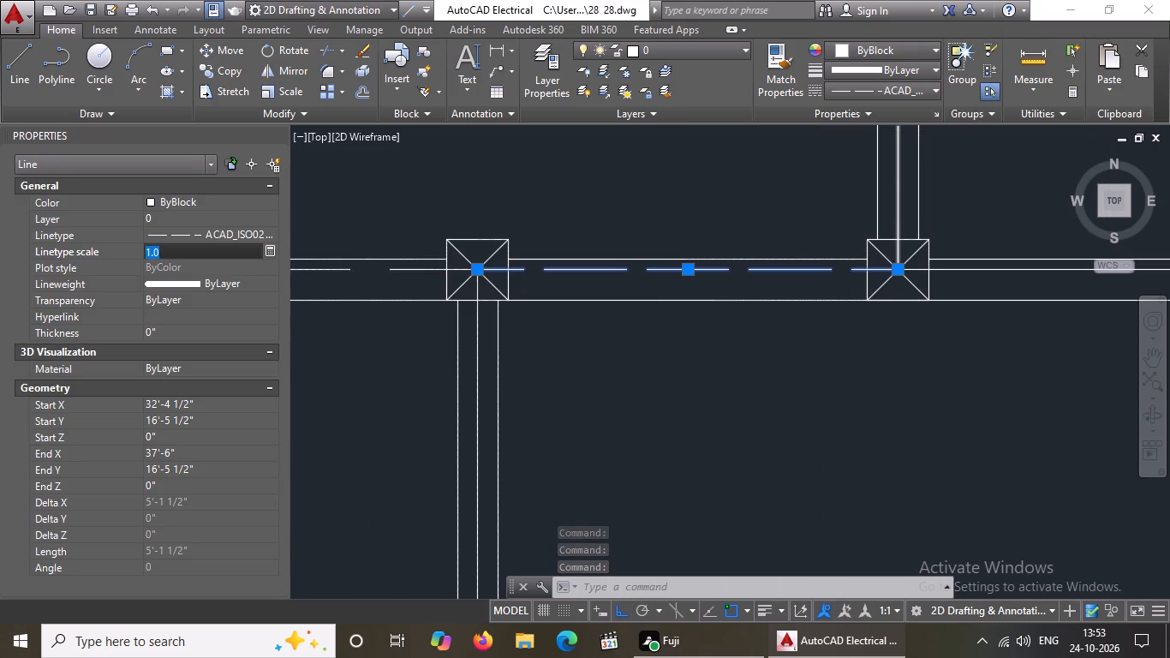
{"action": "key", "text": "BackSpace"}
{"action": "key", "text": "BackSpace"}
{"action": "key", "text": "BackSpace"}
{"action": "key", "text": "2"}
{"action": "key", "text": "Return"}
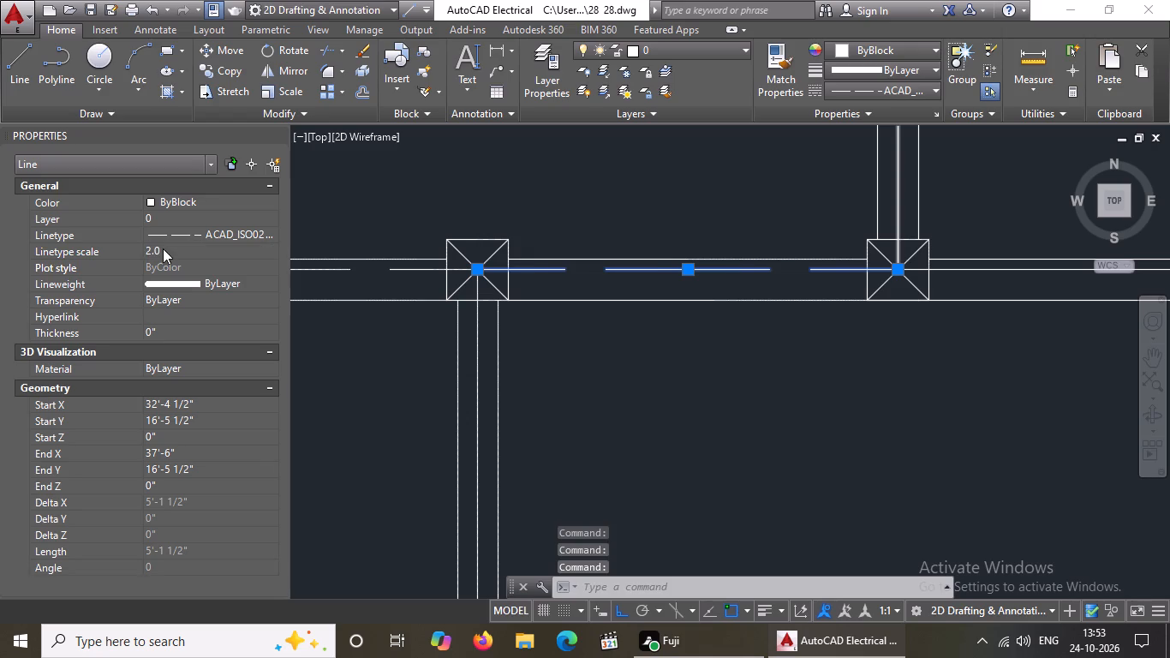
Give the rightmost centre line of the same horizontal wall, running to the right outer wall, the ACAD_ISO02W100 linetype with linetype scale 2.
{"action": "scroll", "coordinate": [600, 256], "scroll_direction": "down", "scroll_amount": 2}
{"action": "scroll", "coordinate": [851, 220], "scroll_direction": "up", "scroll_amount": 2}
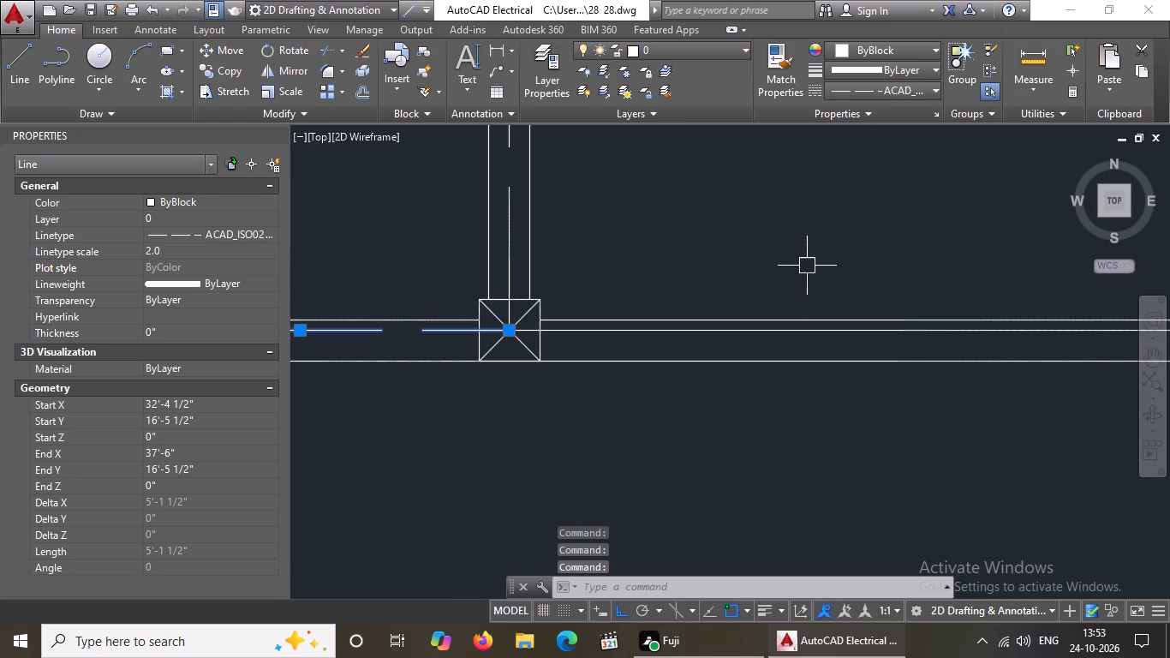
{"action": "left_click", "coordinate": [758, 328]}
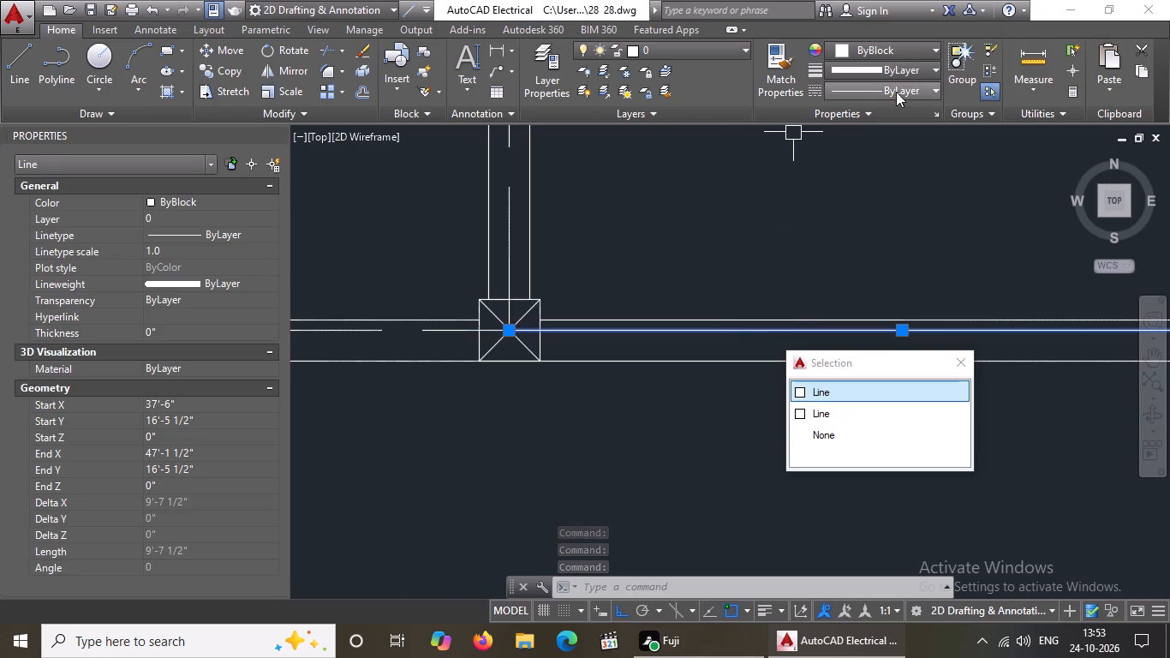
{"action": "left_click", "coordinate": [904, 88]}
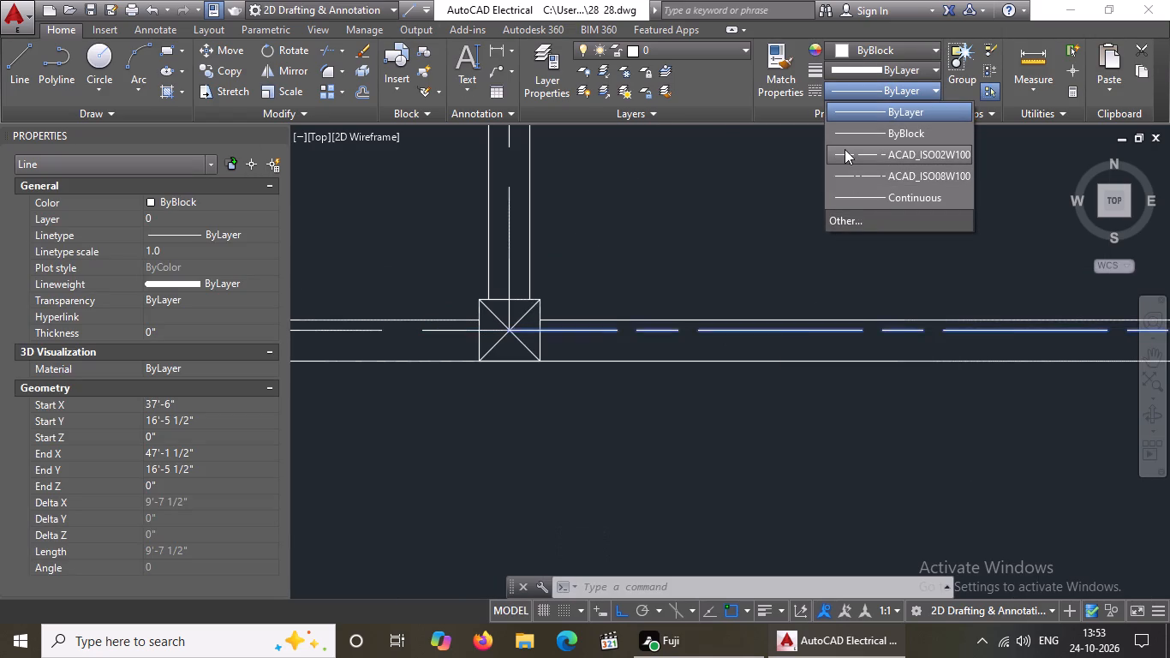
{"action": "left_click", "coordinate": [845, 149]}
{"action": "left_click", "coordinate": [174, 252]}
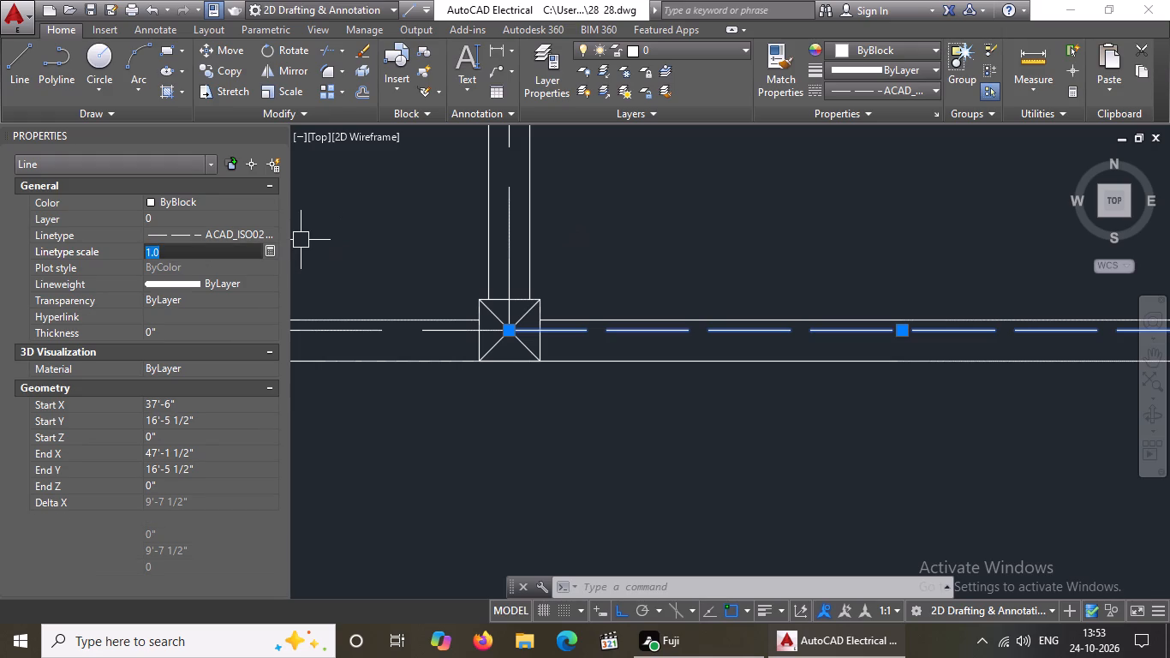
{"action": "key", "text": "BackSpace"}
{"action": "key", "text": "BackSpace"}
{"action": "key", "text": "BackSpace"}
{"action": "key", "text": "2"}
{"action": "key", "text": "Return"}
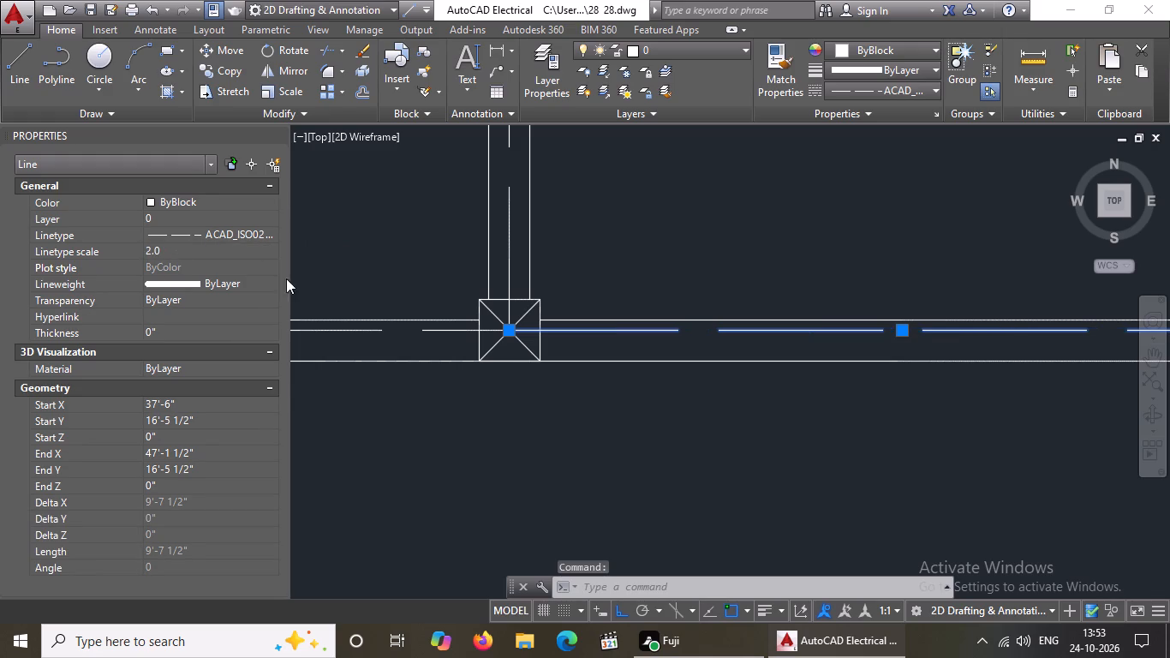
Give the left outer wall's centre line just below the horizontal interior wall the ACAD_ISO02W100 linetype with linetype scale 2.
{"action": "scroll", "coordinate": [745, 262], "scroll_direction": "down", "scroll_amount": 5}
{"action": "scroll", "coordinate": [613, 370], "scroll_direction": "up", "scroll_amount": 3}
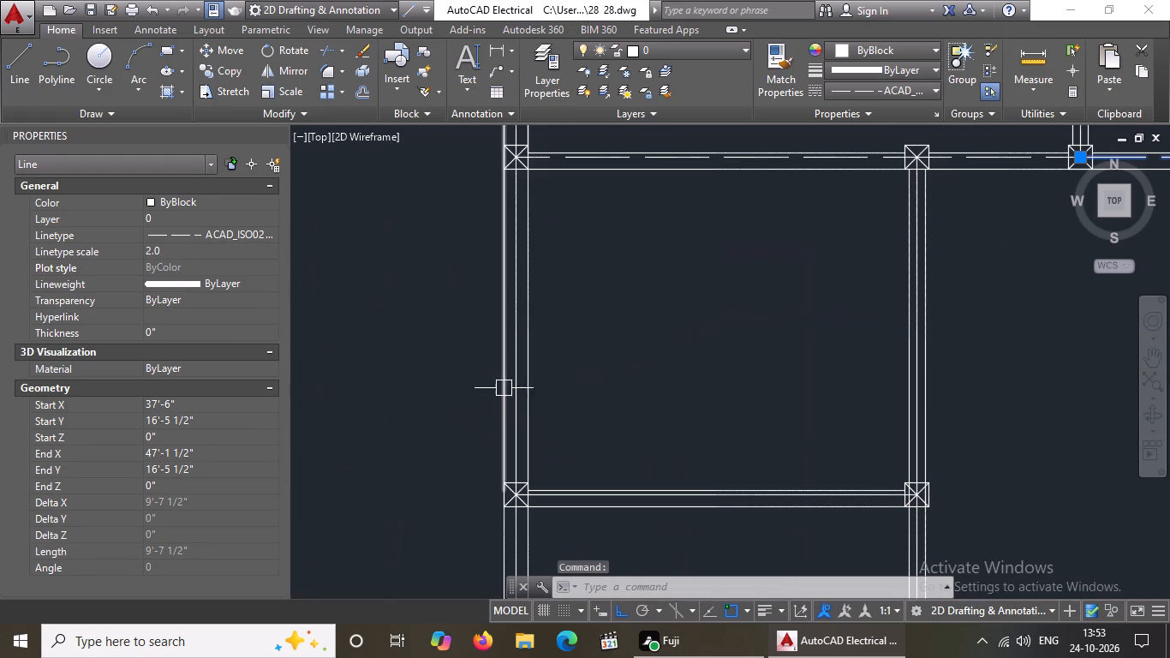
{"action": "left_click", "coordinate": [516, 368]}
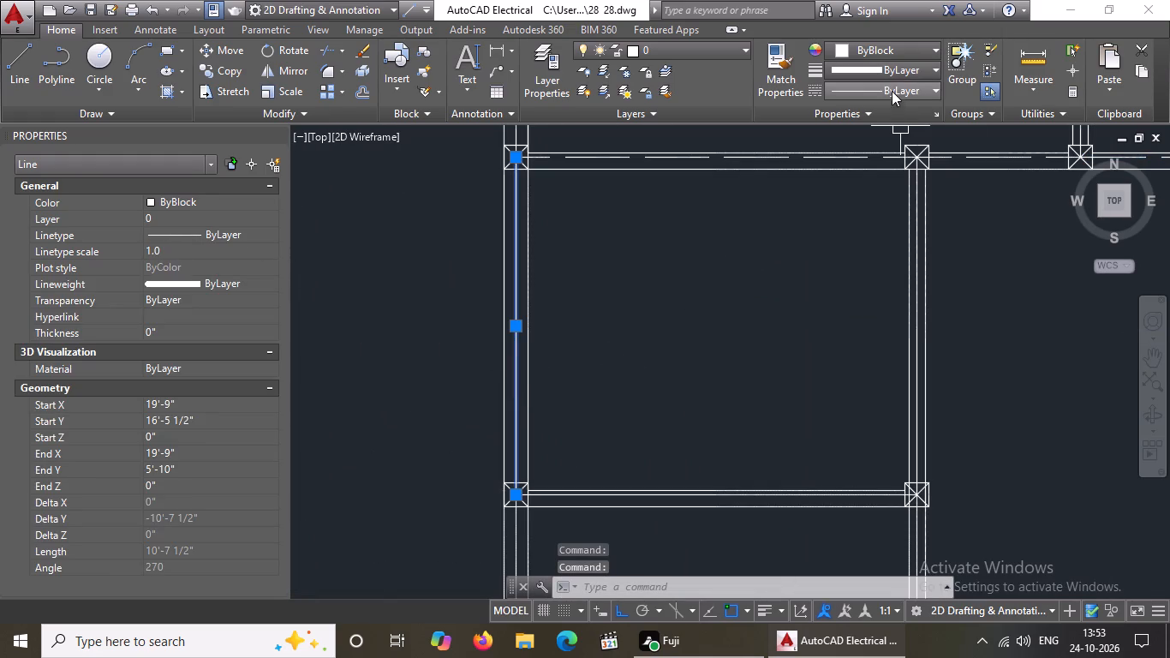
{"action": "left_click_drag", "start_coordinate": [888, 87], "coordinate": [892, 101]}
{"action": "left_click", "coordinate": [885, 96]}
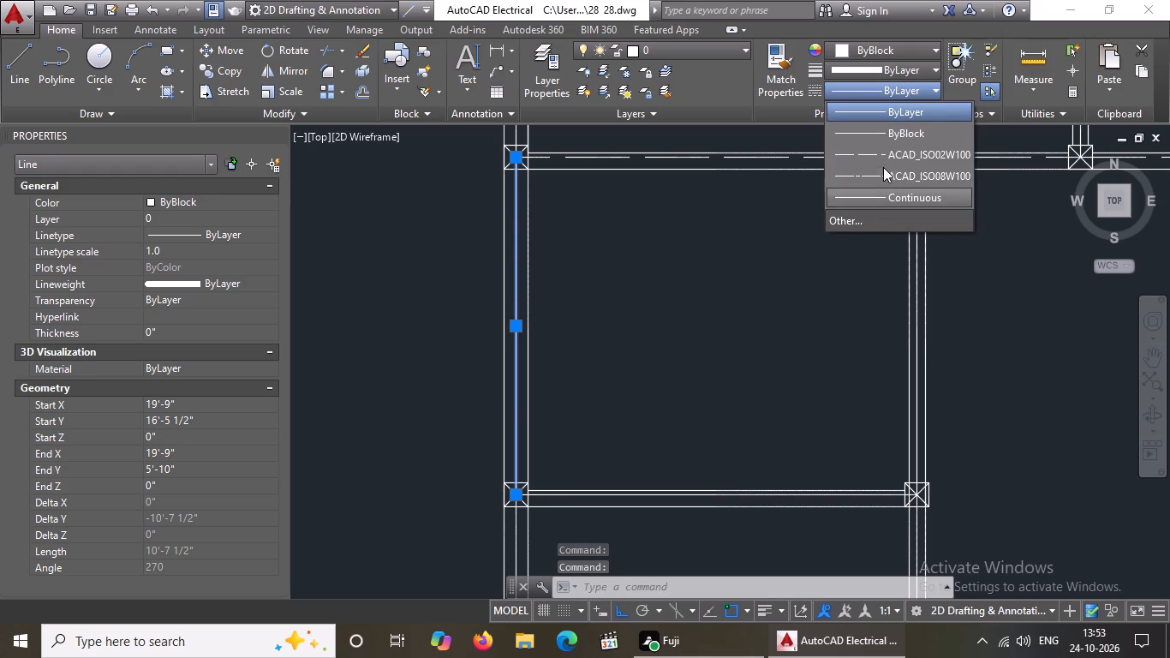
{"action": "left_click", "coordinate": [880, 154]}
{"action": "left_click", "coordinate": [194, 253]}
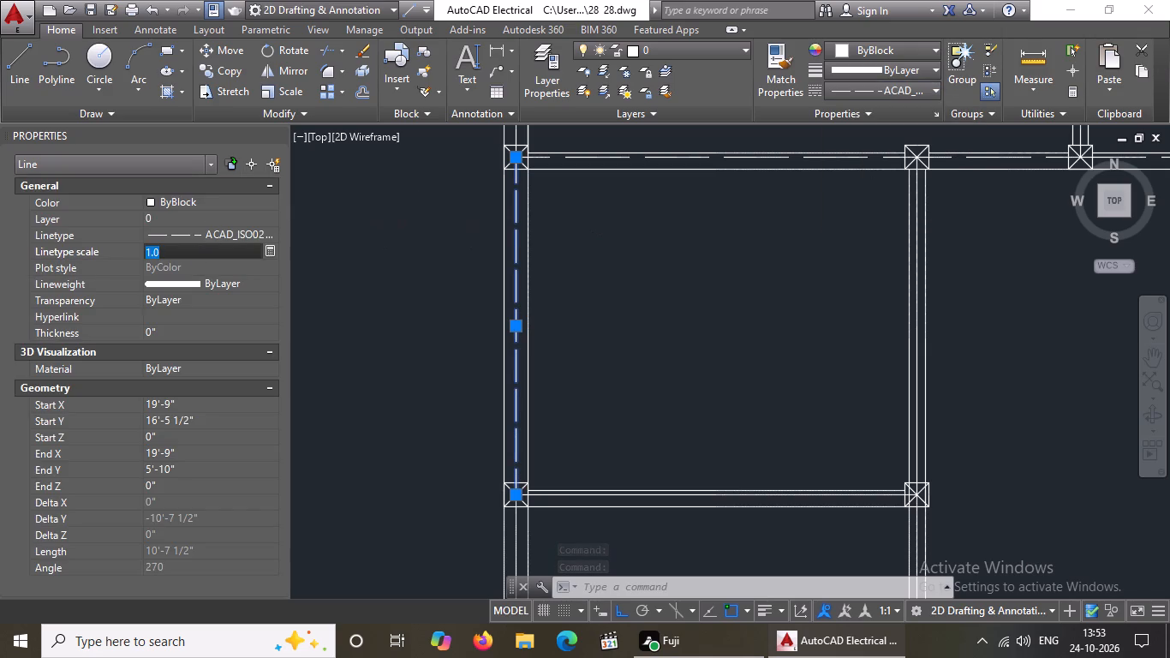
{"action": "key", "text": "BackSpace"}
{"action": "key", "text": "BackSpace"}
{"action": "key", "text": "BackSpace"}
{"action": "key", "text": "2"}
{"action": "key", "text": "Return"}
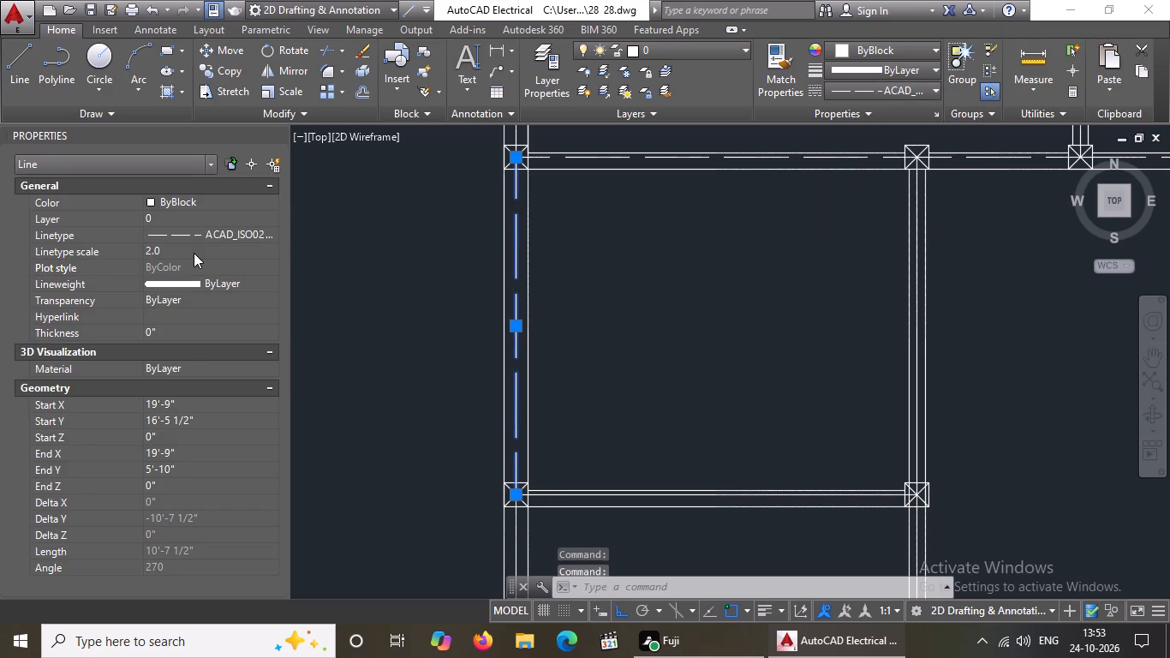
Give the vertical interior wall's centre line just below the horizontal interior wall the ACAD_ISO02W100 linetype with linetype scale 2.
{"action": "scroll", "coordinate": [631, 314], "scroll_direction": "down", "scroll_amount": 2}
{"action": "scroll", "coordinate": [772, 329], "scroll_direction": "up", "scroll_amount": 4}
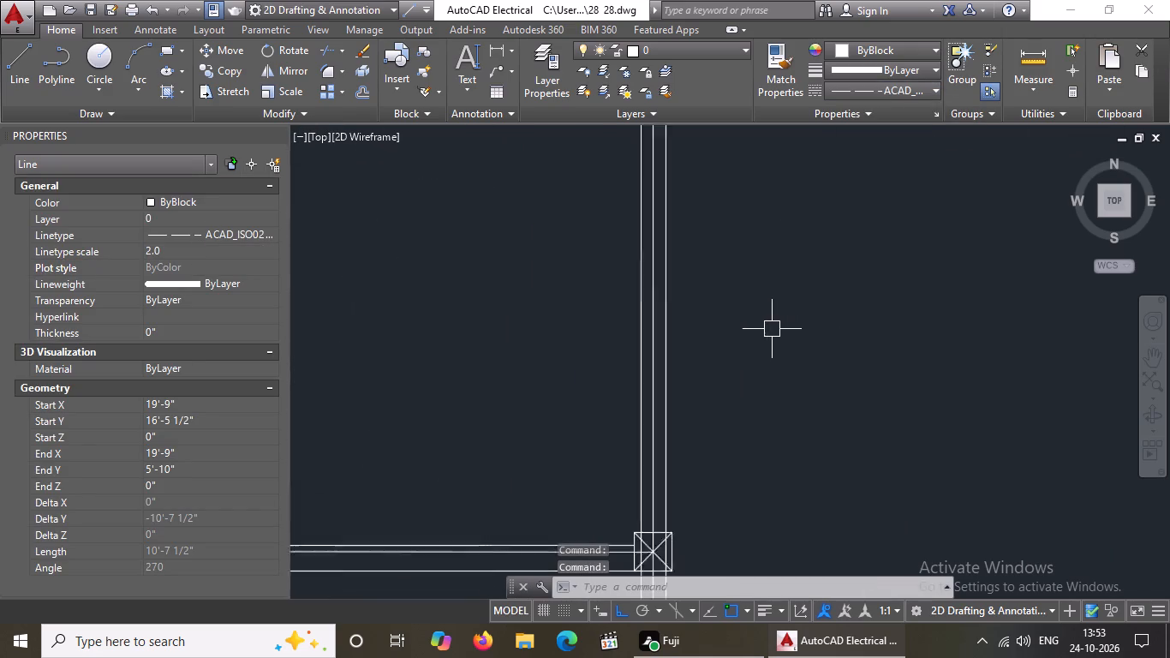
{"action": "left_click", "coordinate": [580, 332]}
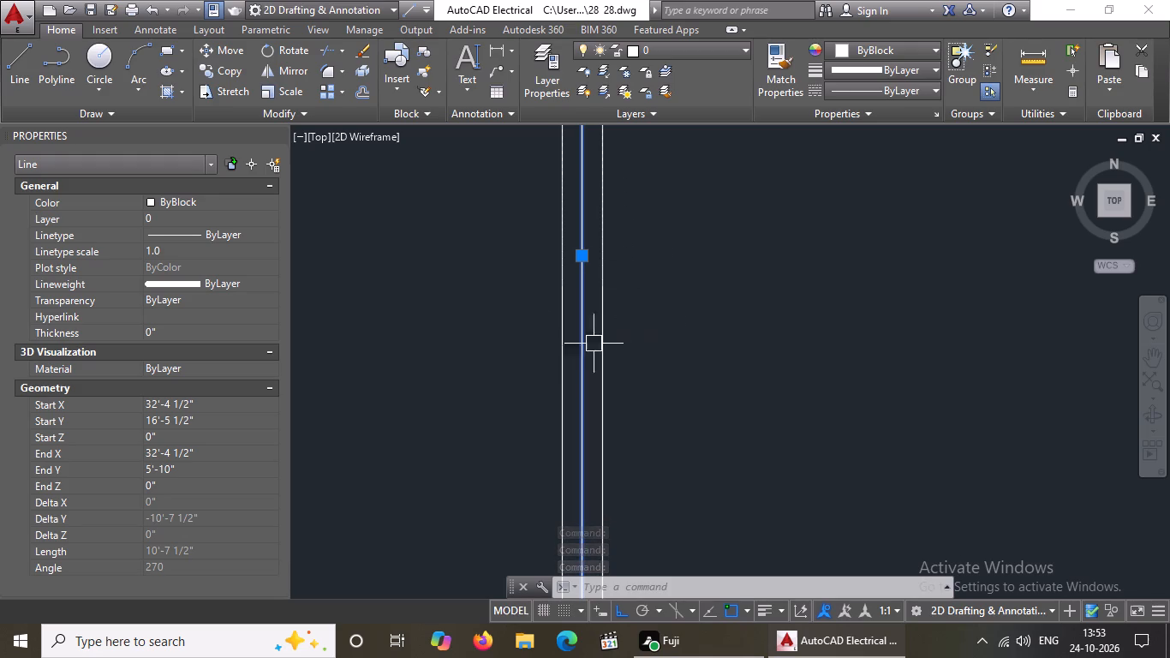
{"action": "left_click", "coordinate": [871, 92]}
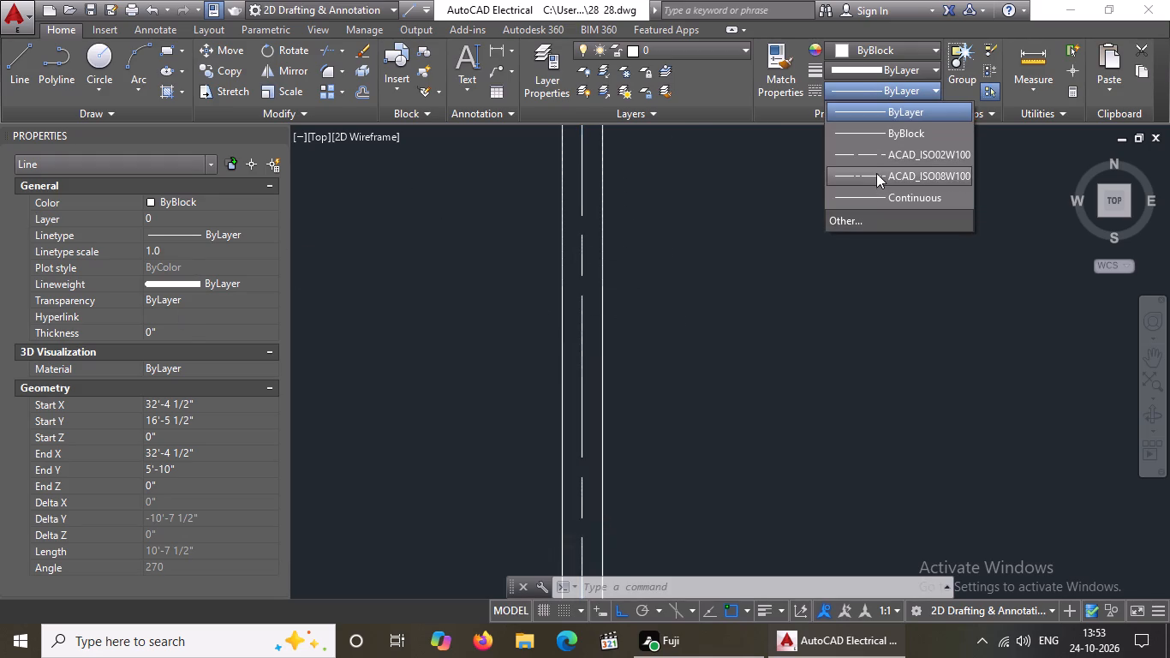
{"action": "left_click", "coordinate": [875, 153]}
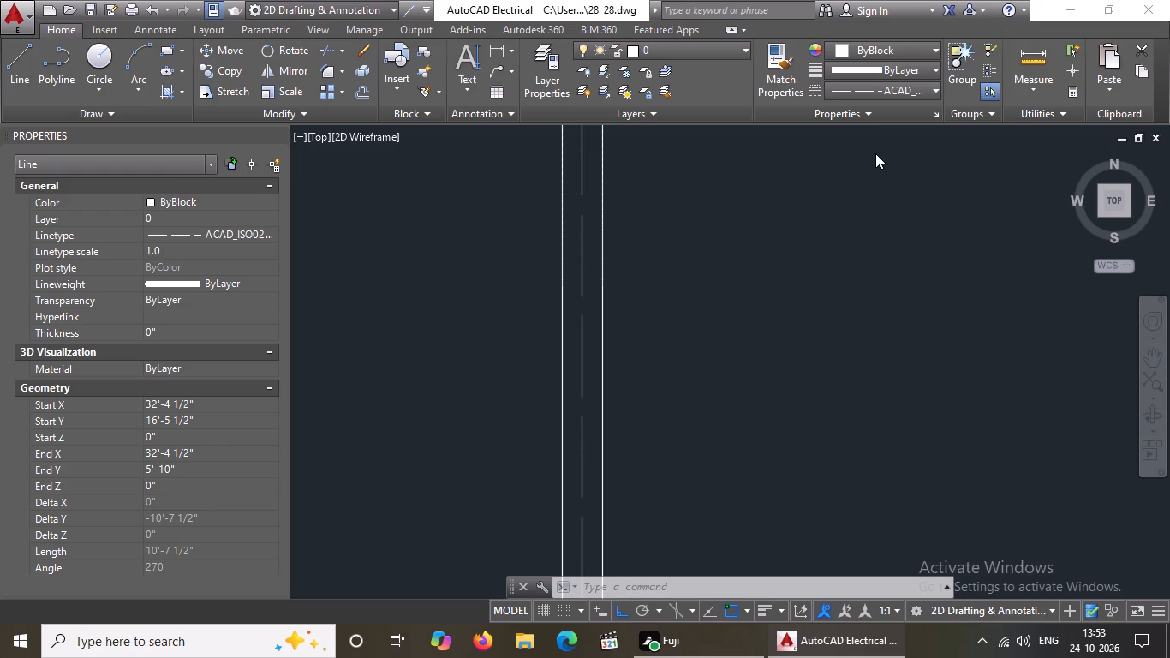
{"action": "left_click", "coordinate": [198, 251]}
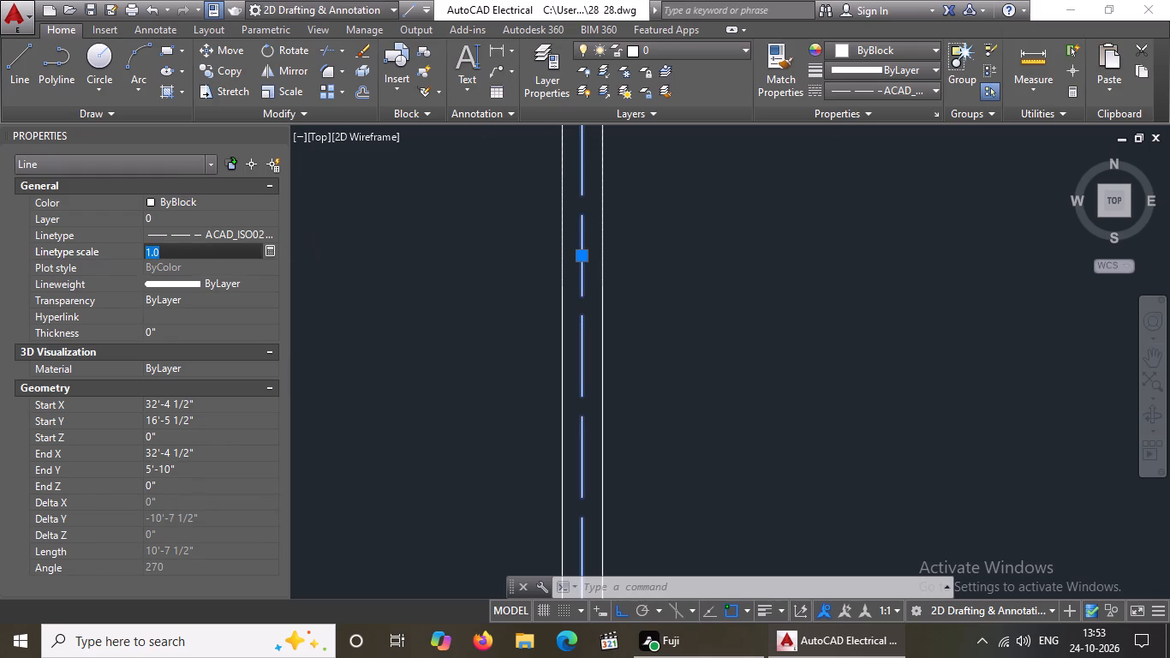
{"action": "key", "text": "BackSpace"}
{"action": "key", "text": "BackSpace"}
{"action": "key", "text": "BackSpace"}
{"action": "key", "text": "4"}
{"action": "key", "text": "BackSpace"}
{"action": "key", "text": "2"}
{"action": "key", "text": "Return"}
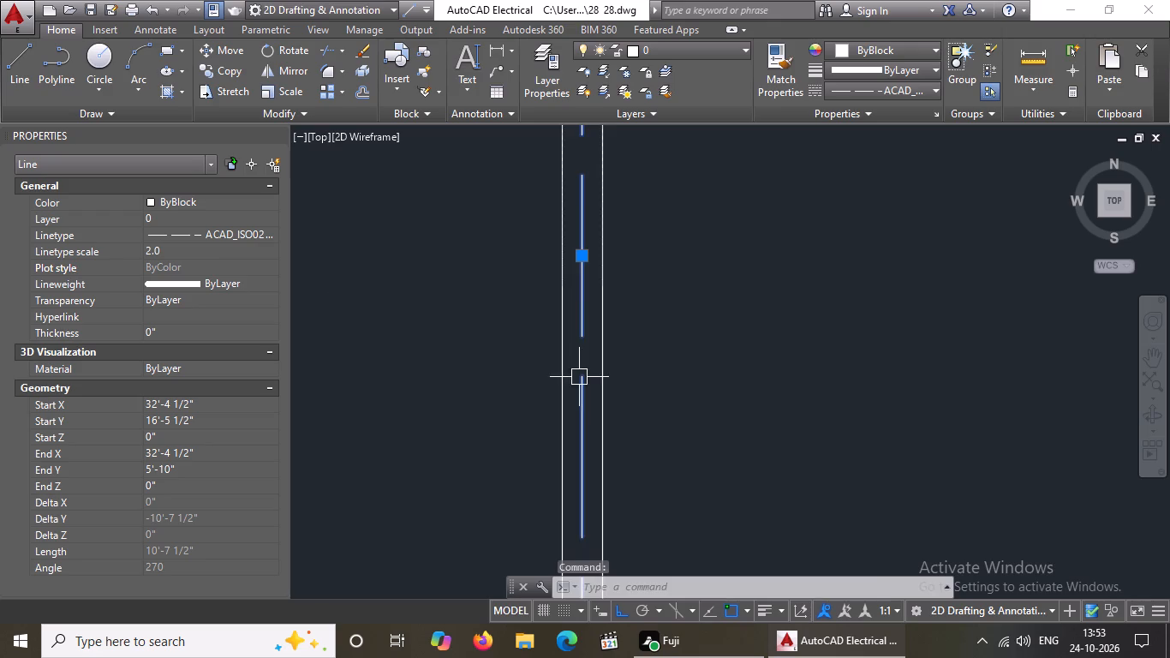
Give the right outer wall's long centre line just below the full-width horizontal interior wall the ACAD_ISO02W100 linetype with linetype scale 2.
{"action": "scroll", "coordinate": [580, 378], "scroll_direction": "down", "scroll_amount": 4}
{"action": "scroll", "coordinate": [744, 378], "scroll_direction": "up", "scroll_amount": 3}
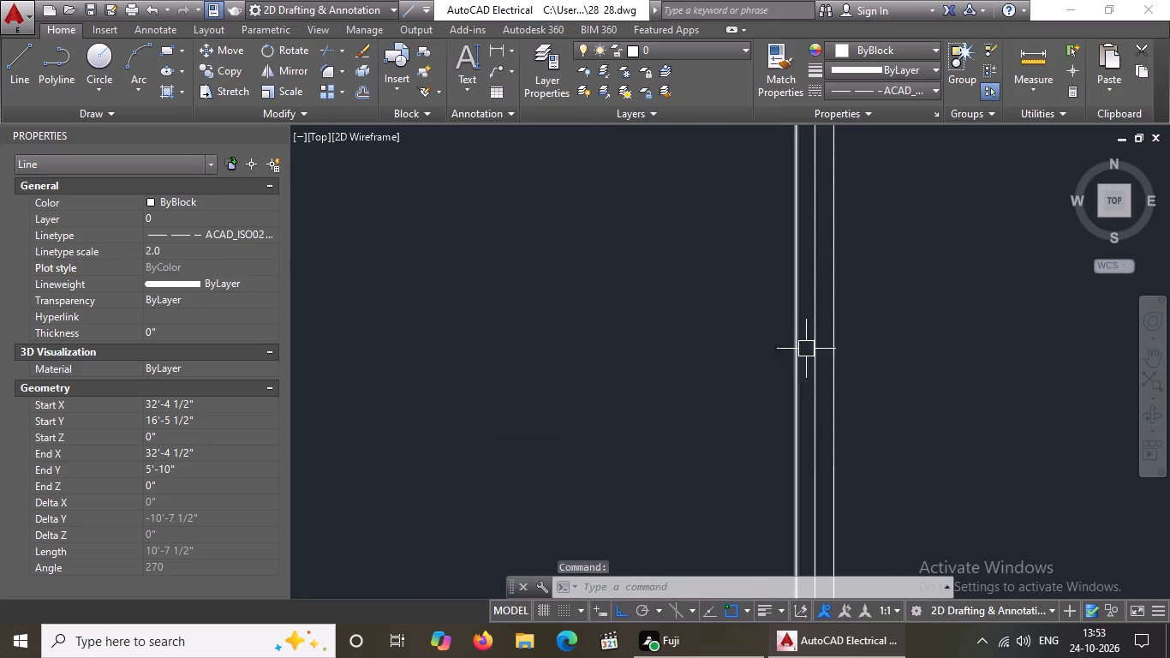
{"action": "left_click", "coordinate": [820, 366]}
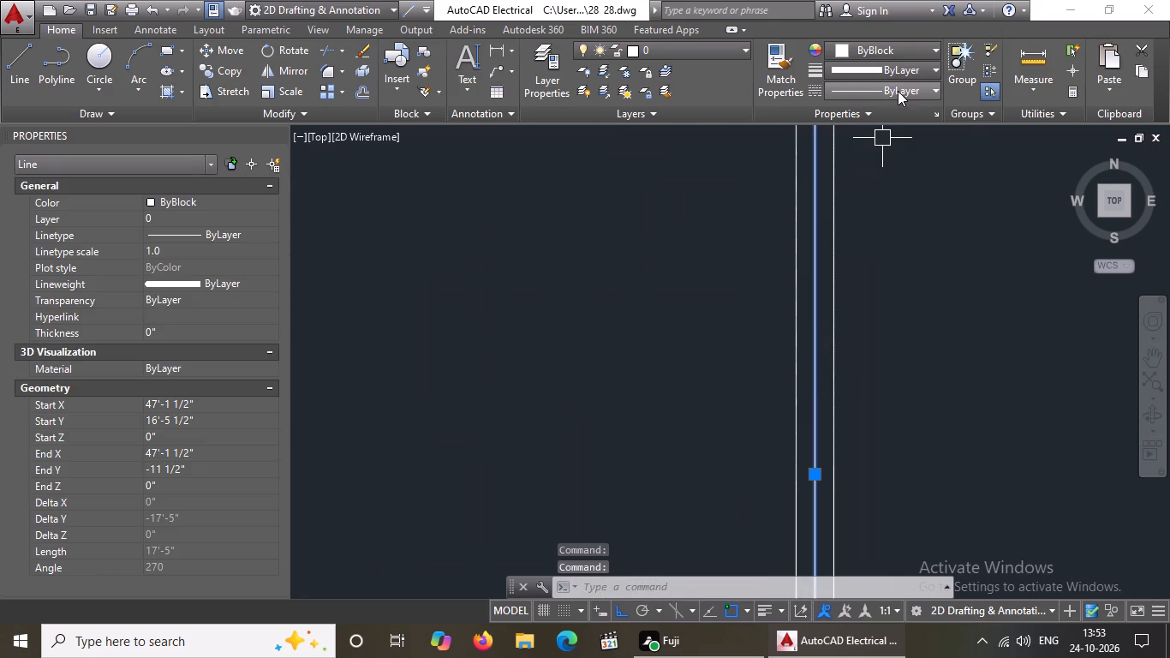
{"action": "left_click", "coordinate": [898, 92]}
{"action": "left_click", "coordinate": [861, 157]}
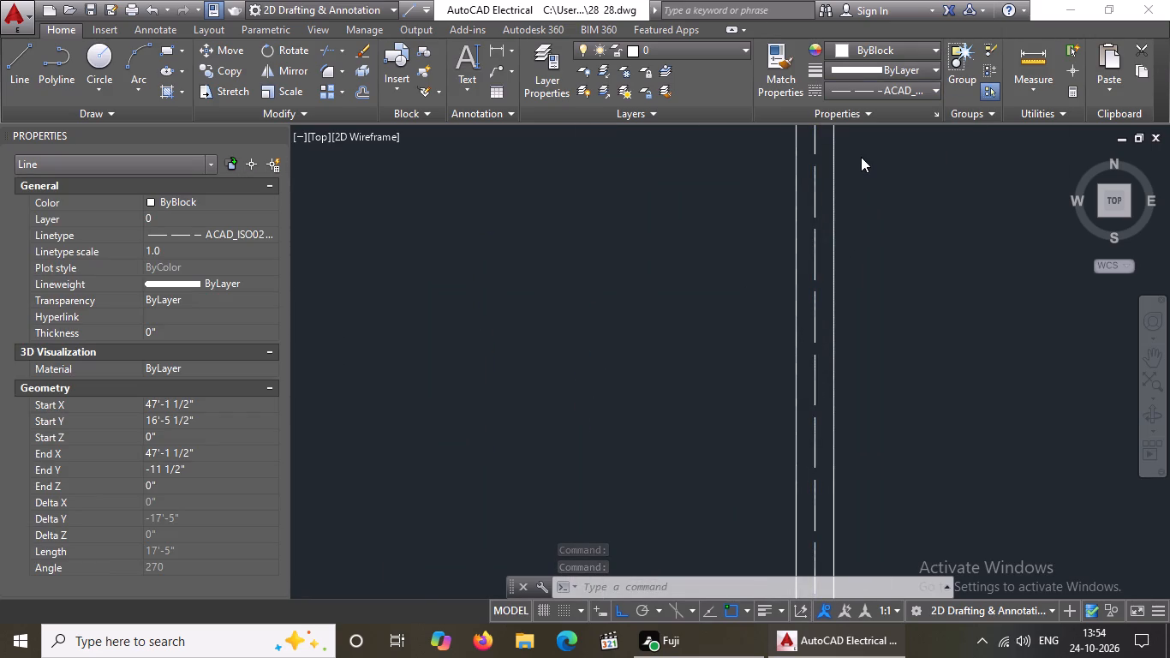
{"action": "left_click", "coordinate": [178, 250]}
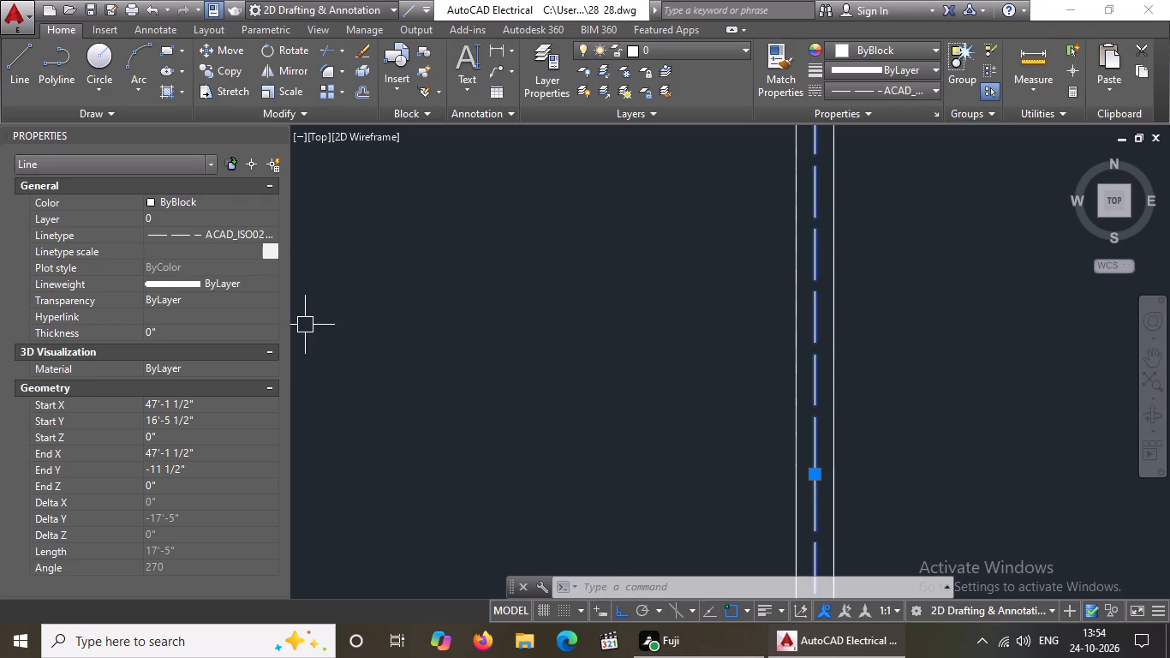
{"action": "key", "text": "BackSpace"}
{"action": "key", "text": "BackSpace"}
{"action": "key", "text": "BackSpace"}
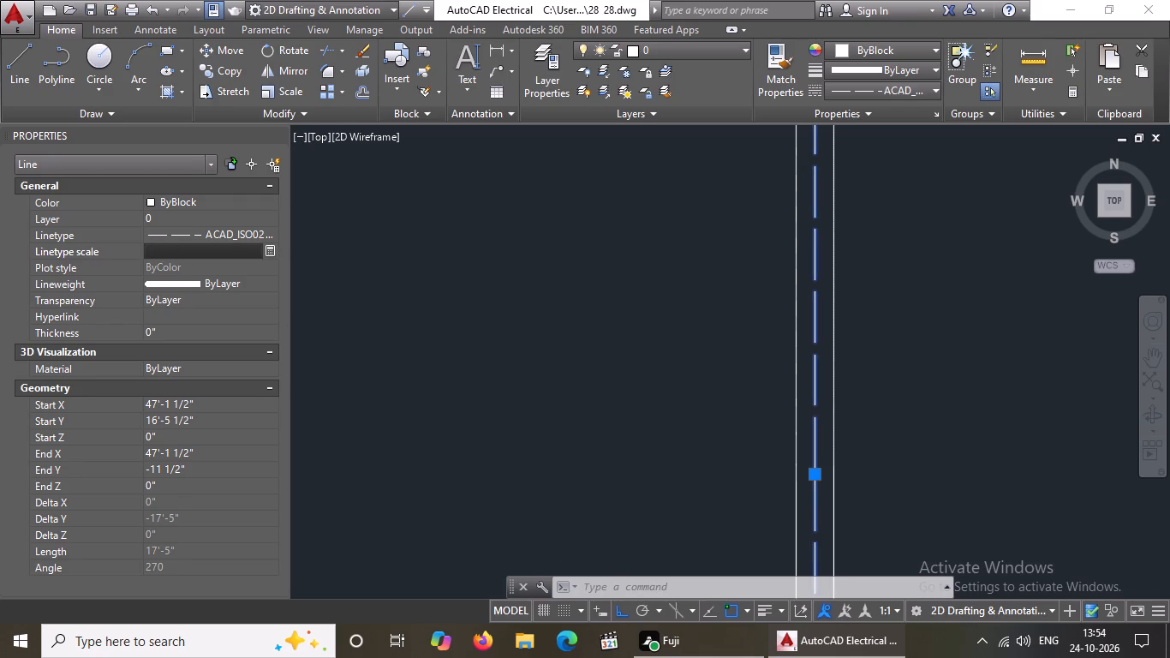
{"action": "key", "text": "3"}
{"action": "key", "text": "BackSpace"}
{"action": "key", "text": "2"}
{"action": "key", "text": "Return"}
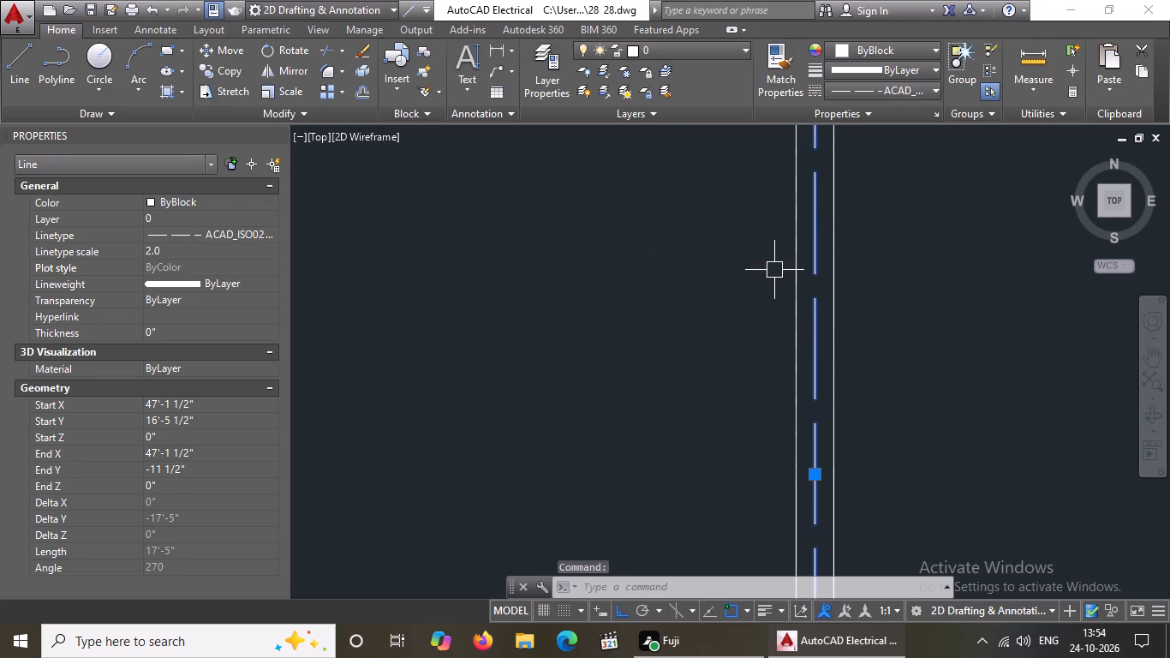
Give the centre line of the upper horizontal wall between the left-hand rooms the ACAD_ISO02W100 linetype with linetype scale 2.
{"action": "scroll", "coordinate": [779, 277], "scroll_direction": "down", "scroll_amount": 3}
{"action": "scroll", "coordinate": [515, 352], "scroll_direction": "up", "scroll_amount": 3}
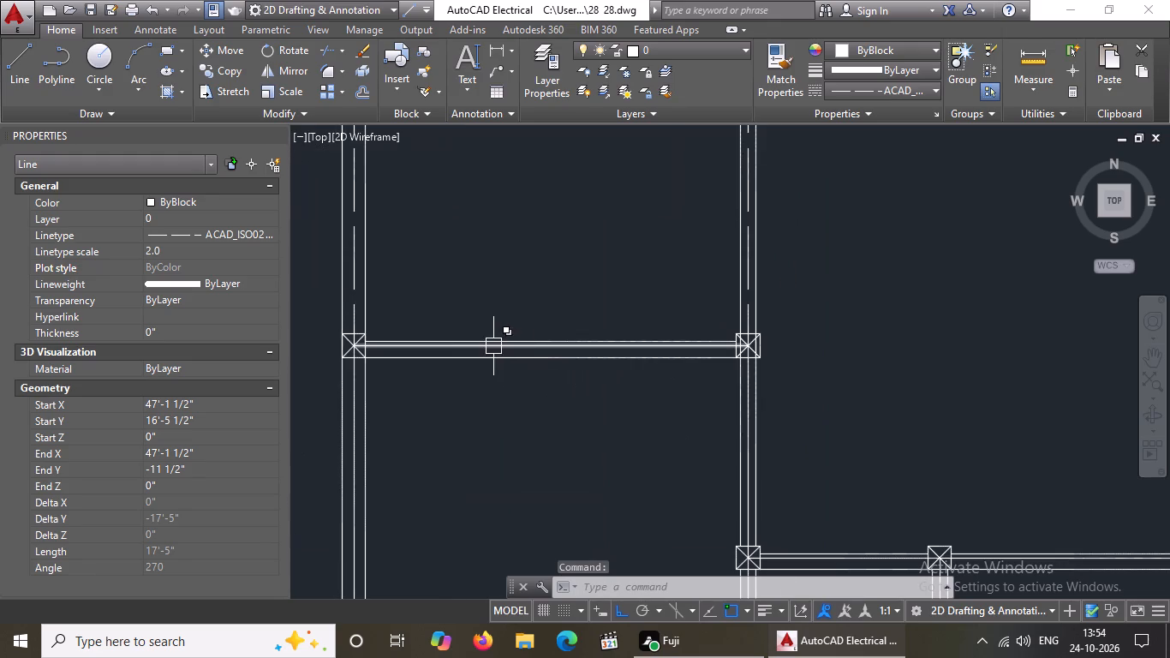
{"action": "scroll", "coordinate": [493, 346], "scroll_direction": "up", "scroll_amount": 4}
{"action": "left_click", "coordinate": [484, 348]}
{"action": "left_click", "coordinate": [899, 87]}
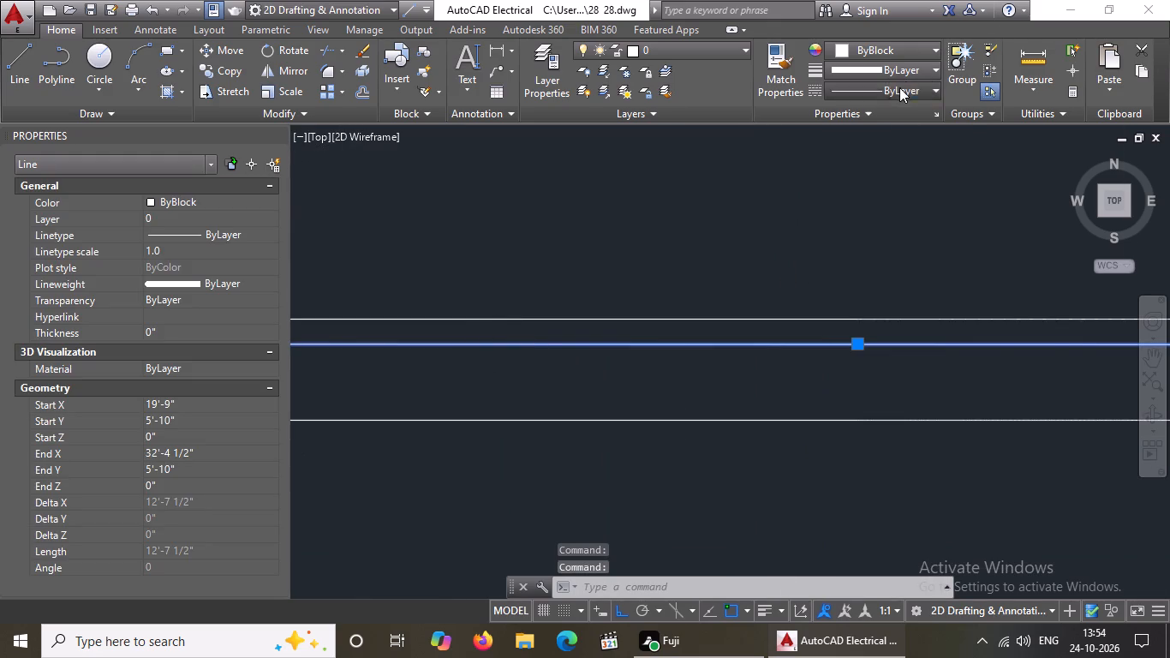
{"action": "left_click", "coordinate": [868, 153]}
{"action": "left_click", "coordinate": [179, 253]}
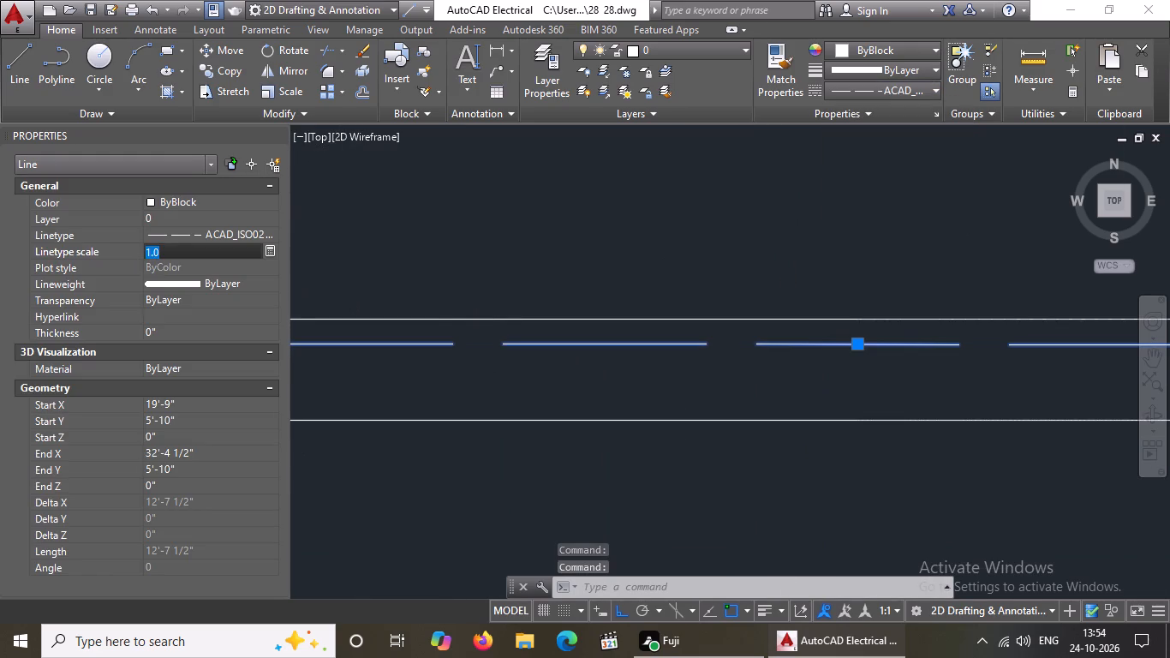
{"action": "key", "text": "BackSpace"}
{"action": "key", "text": "BackSpace"}
{"action": "key", "text": "BackSpace"}
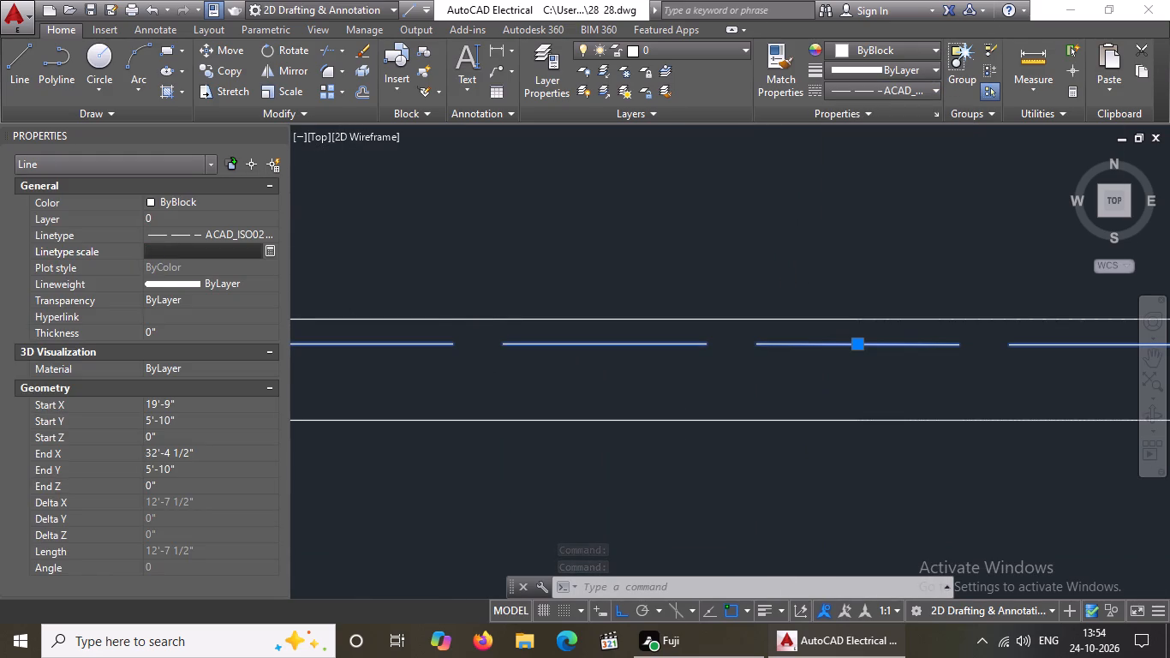
{"action": "key", "text": "2"}
{"action": "key", "text": "Return"}
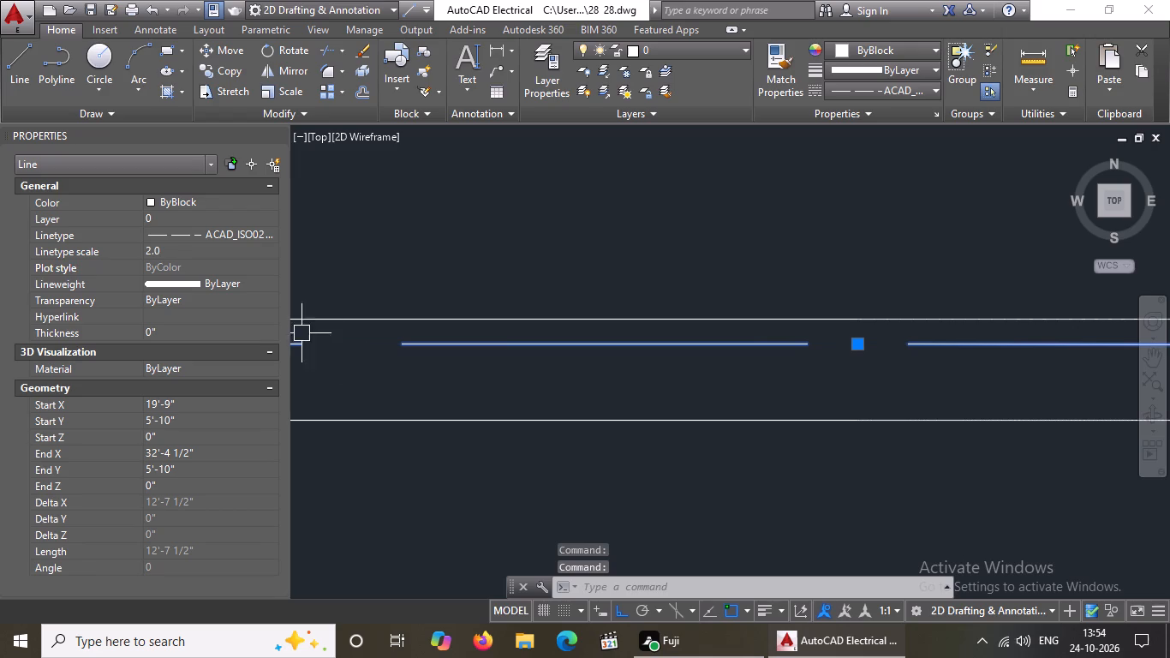
Give the left outer wall's centre line segment between the two left-hand room partitions the ACAD_ISO02W100 linetype with linetype scale 2.
{"action": "scroll", "coordinate": [489, 372], "scroll_direction": "down", "scroll_amount": 3}
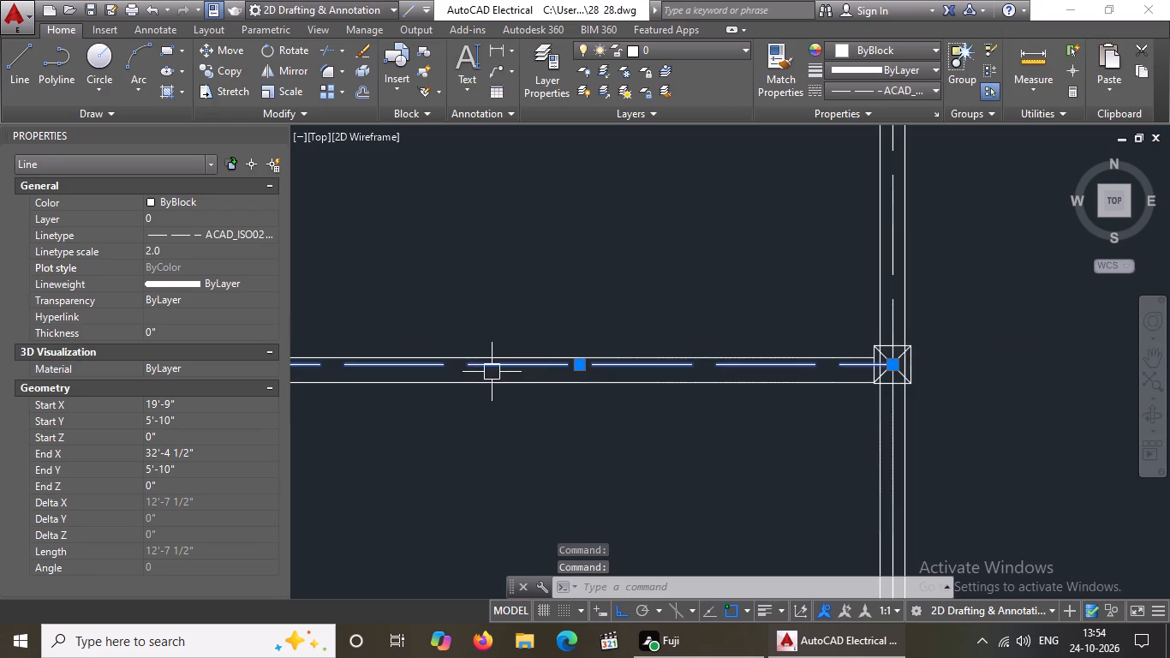
{"action": "scroll", "coordinate": [550, 378], "scroll_direction": "down", "scroll_amount": 3}
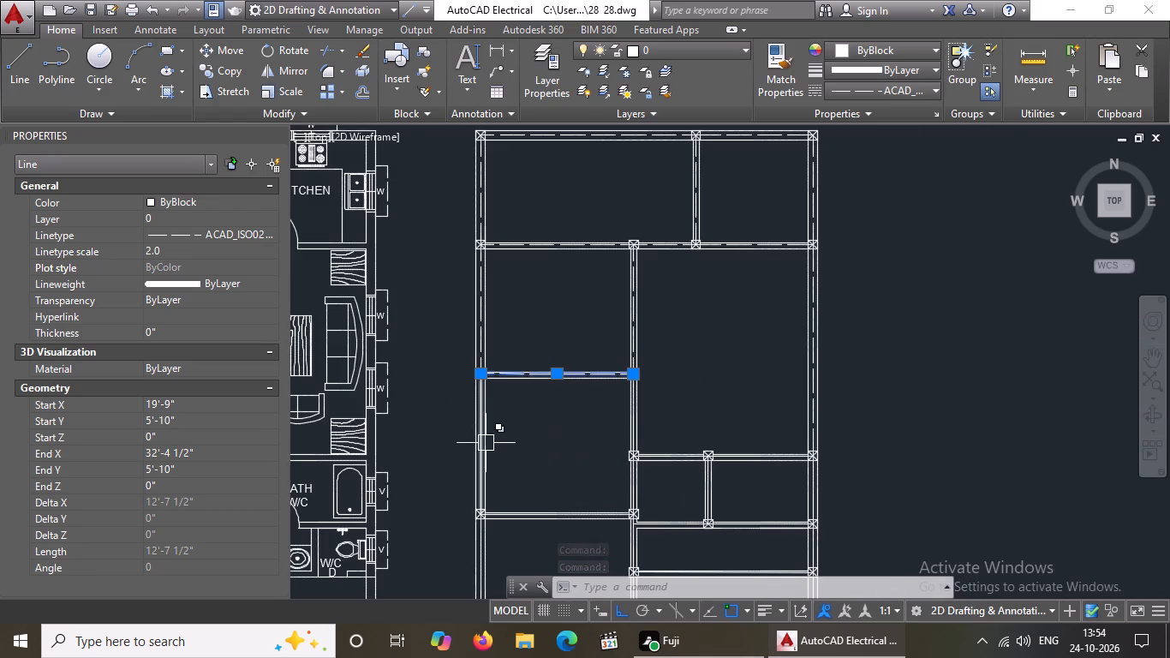
{"action": "scroll", "coordinate": [486, 443], "scroll_direction": "up", "scroll_amount": 2}
{"action": "left_click", "coordinate": [467, 442]}
{"action": "left_click", "coordinate": [887, 87]}
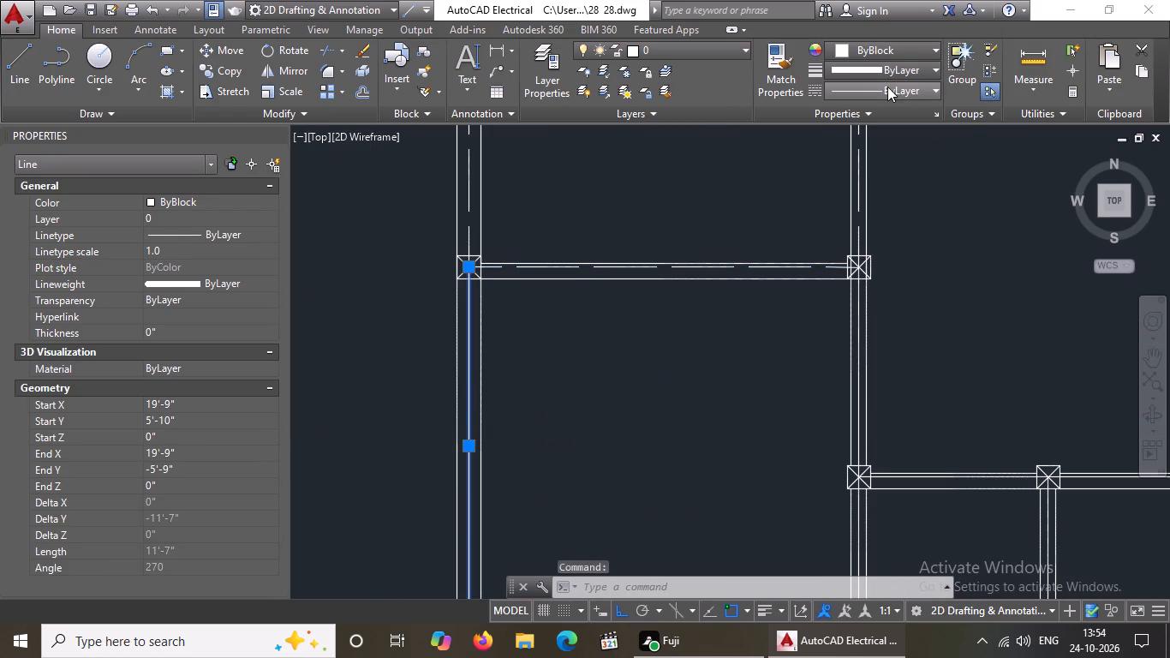
{"action": "left_click", "coordinate": [853, 161]}
{"action": "left_click", "coordinate": [201, 256]}
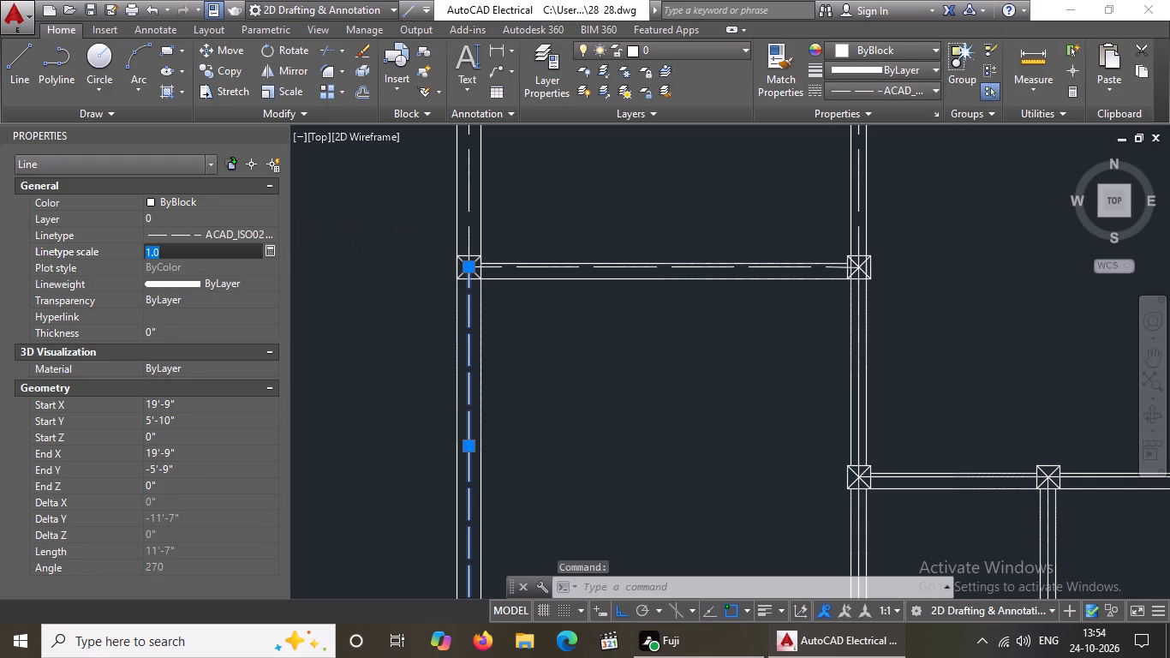
{"action": "key", "text": "BackSpace"}
{"action": "key", "text": "BackSpace"}
{"action": "key", "text": "BackSpace"}
{"action": "key", "text": "2"}
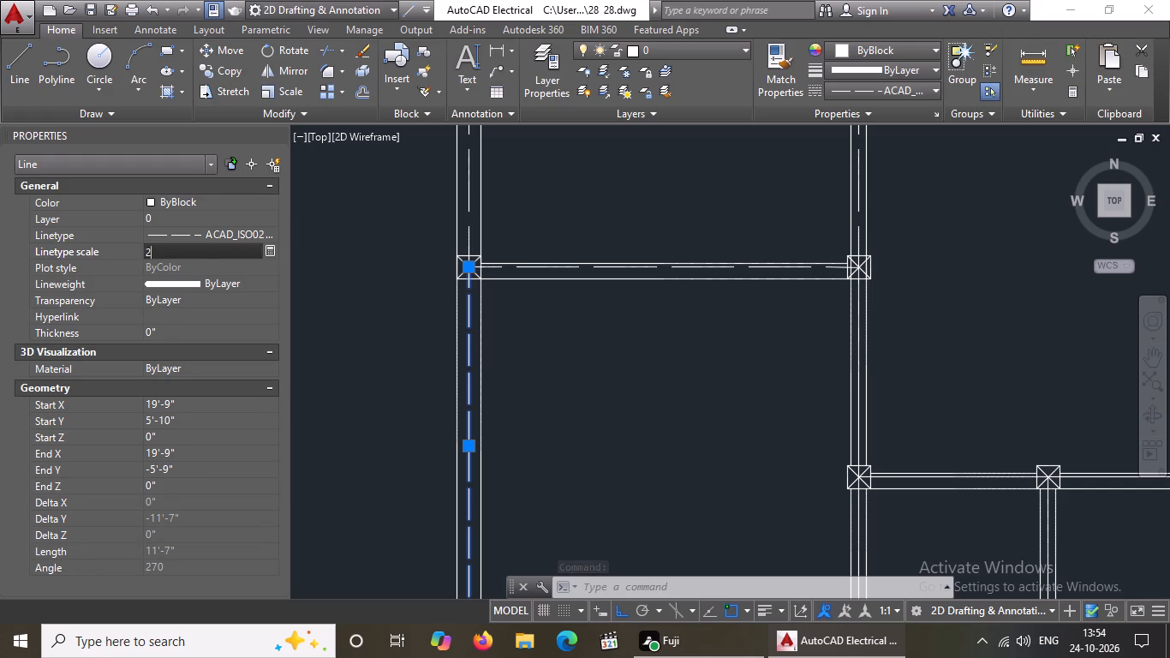
{"action": "key", "text": "Return"}
Give the left outer wall's lowest centre line segment, running to the bottom corner column, the ACAD_ISO02W100 linetype with linetype scale 2.
{"action": "scroll", "coordinate": [478, 332], "scroll_direction": "down", "scroll_amount": 2}
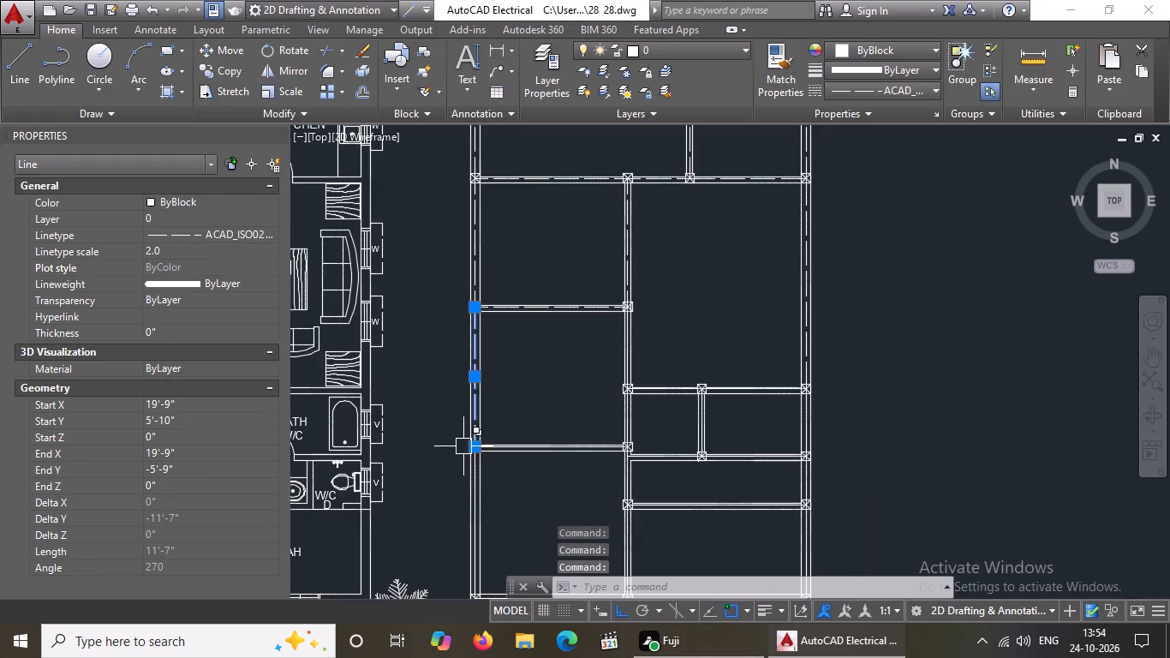
{"action": "scroll", "coordinate": [460, 512], "scroll_direction": "up", "scroll_amount": 2}
{"action": "left_click", "coordinate": [498, 469]}
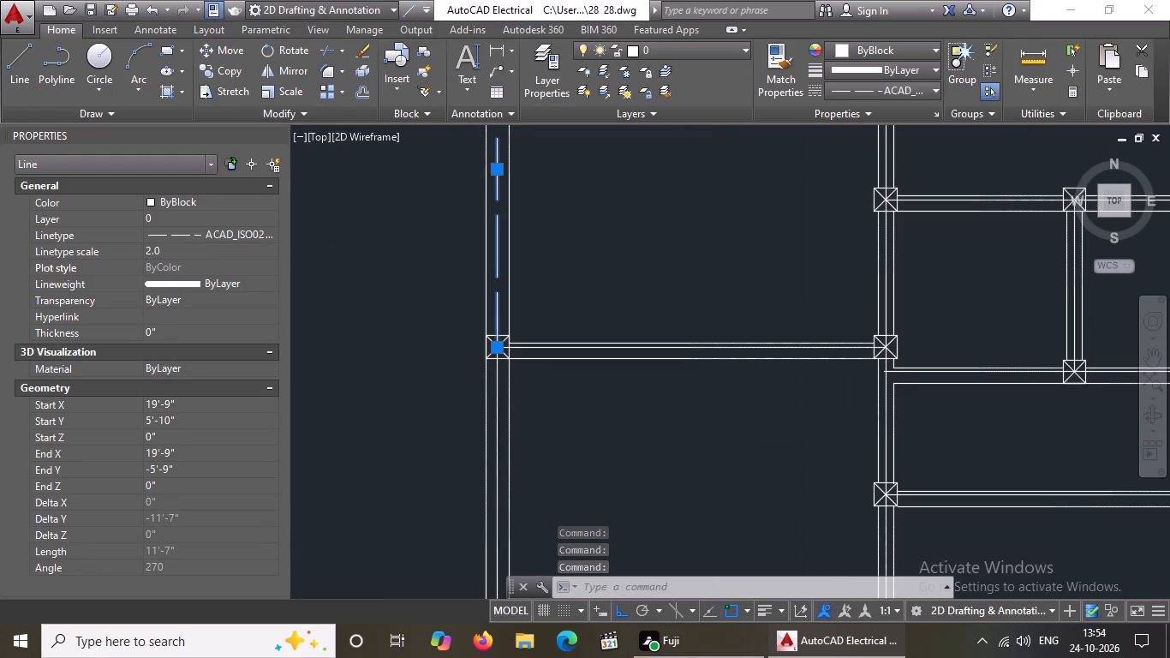
{"action": "left_click", "coordinate": [833, 90]}
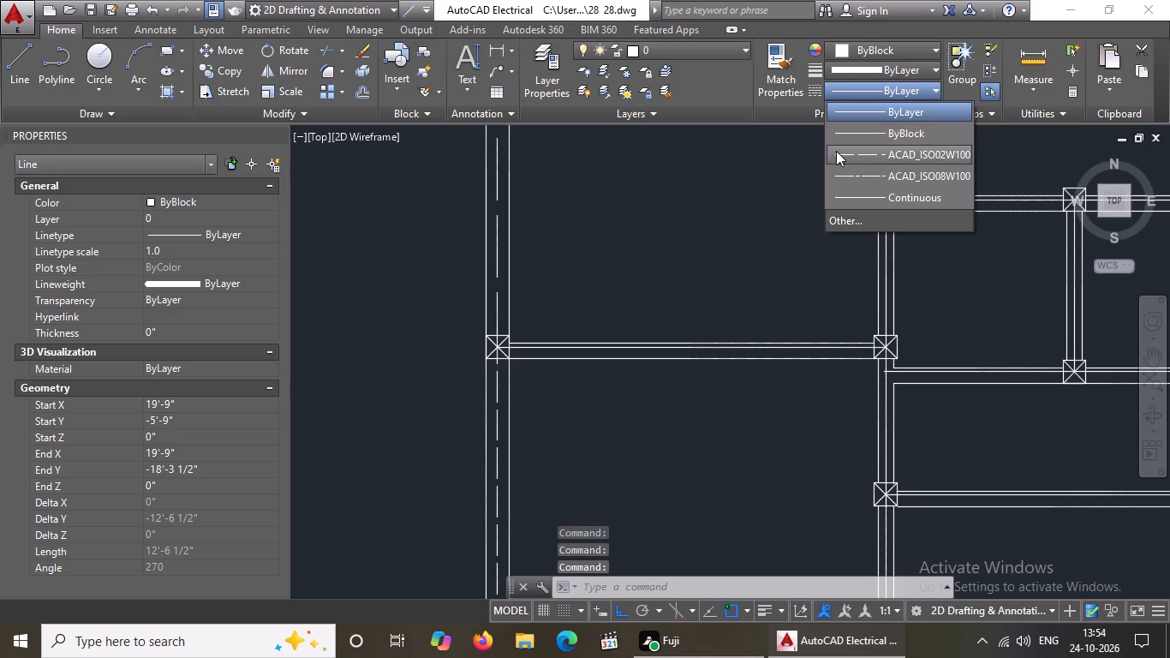
{"action": "left_click", "coordinate": [836, 151]}
{"action": "left_click", "coordinate": [175, 248]}
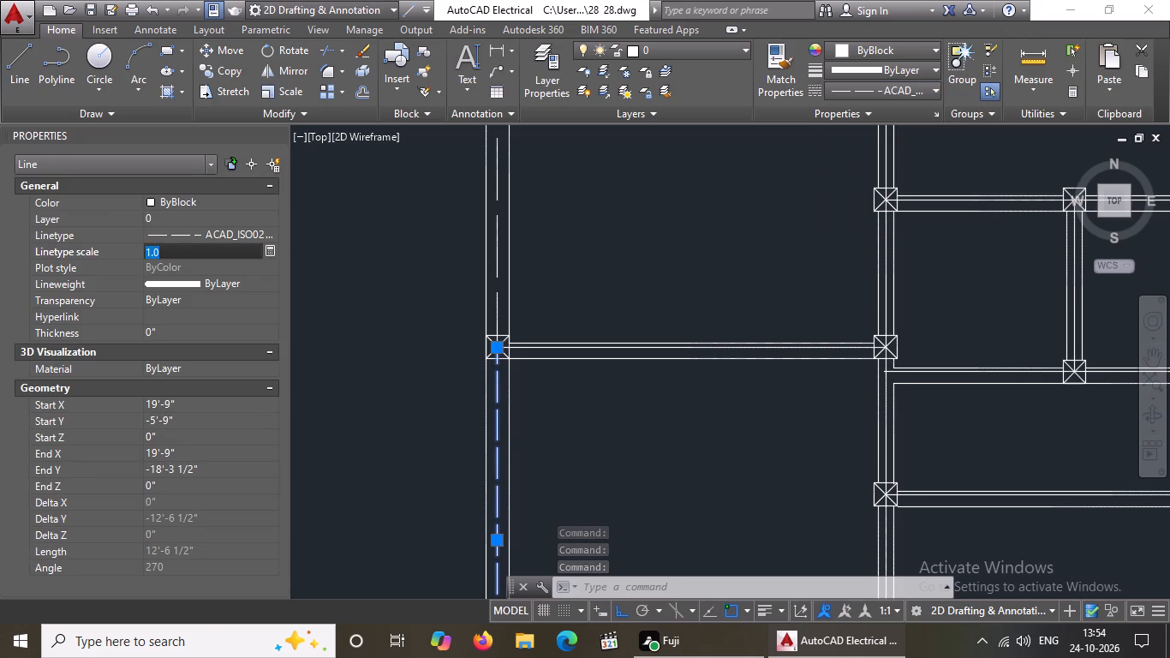
{"action": "key", "text": "BackSpace"}
{"action": "key", "text": "BackSpace"}
{"action": "key", "text": "BackSpace"}
{"action": "key", "text": "BackSpace"}
{"action": "key", "text": "2"}
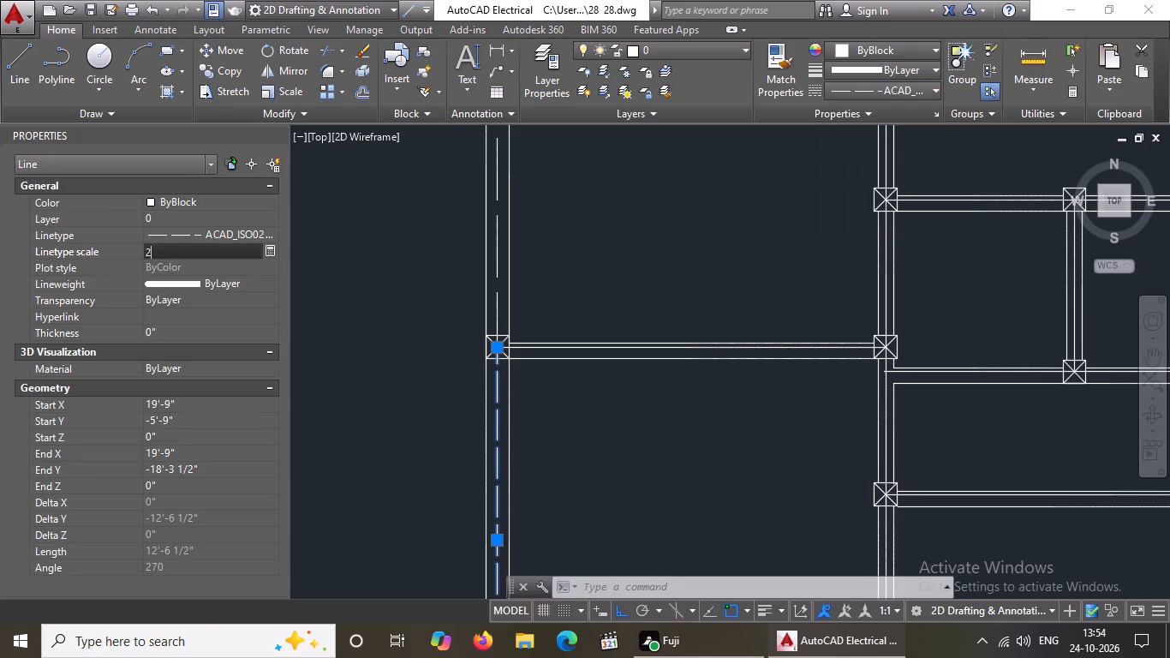
{"action": "key", "text": "Return"}
Give the centre line of the lower horizontal wall between the left-hand rooms the ACAD_ISO02W100 linetype with linetype scale 2.
{"action": "scroll", "coordinate": [659, 362], "scroll_direction": "down", "scroll_amount": 3}
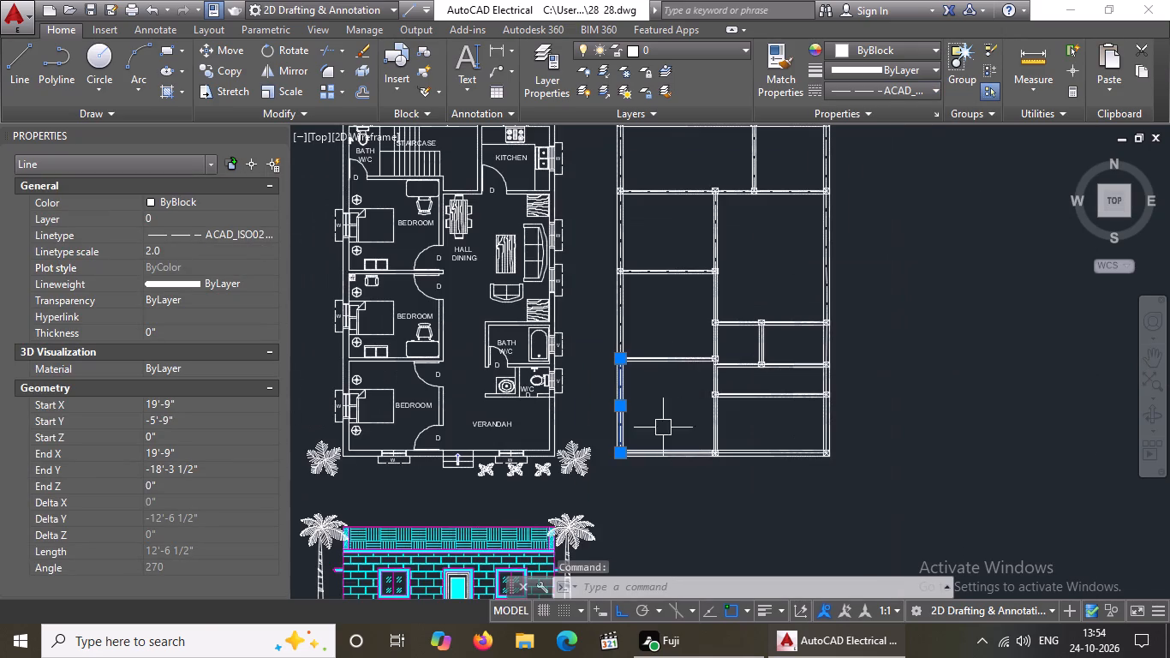
{"action": "scroll", "coordinate": [697, 237], "scroll_direction": "up", "scroll_amount": 3}
{"action": "scroll", "coordinate": [603, 357], "scroll_direction": "down", "scroll_amount": 3}
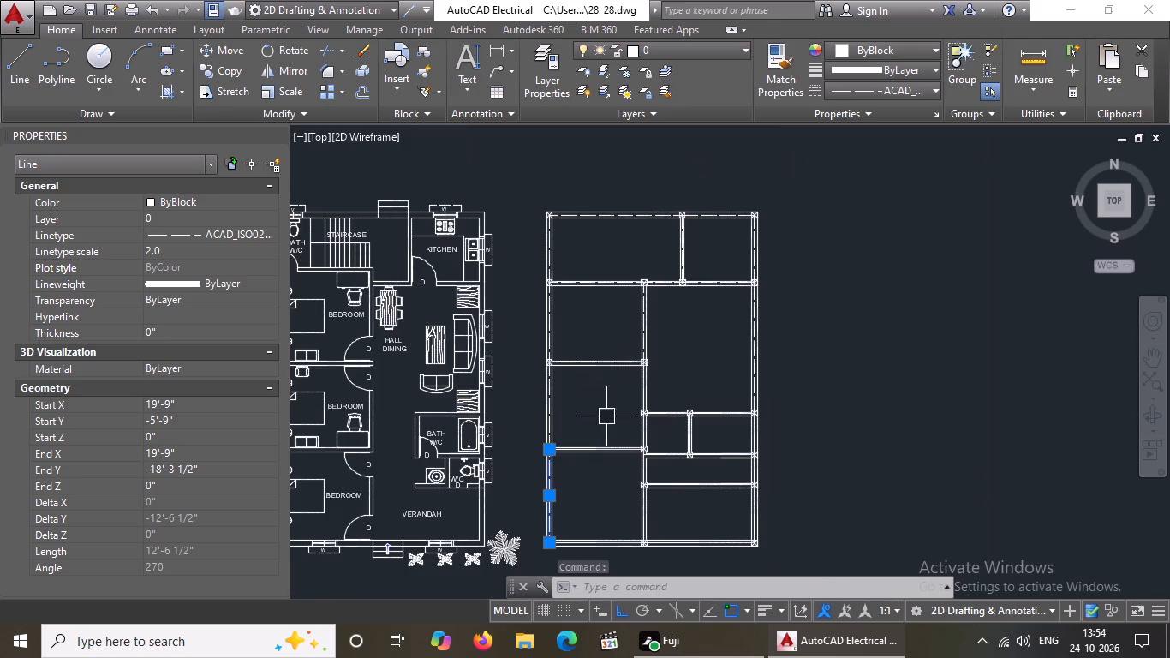
{"action": "scroll", "coordinate": [600, 472], "scroll_direction": "up", "scroll_amount": 4}
{"action": "left_click", "coordinate": [540, 338]}
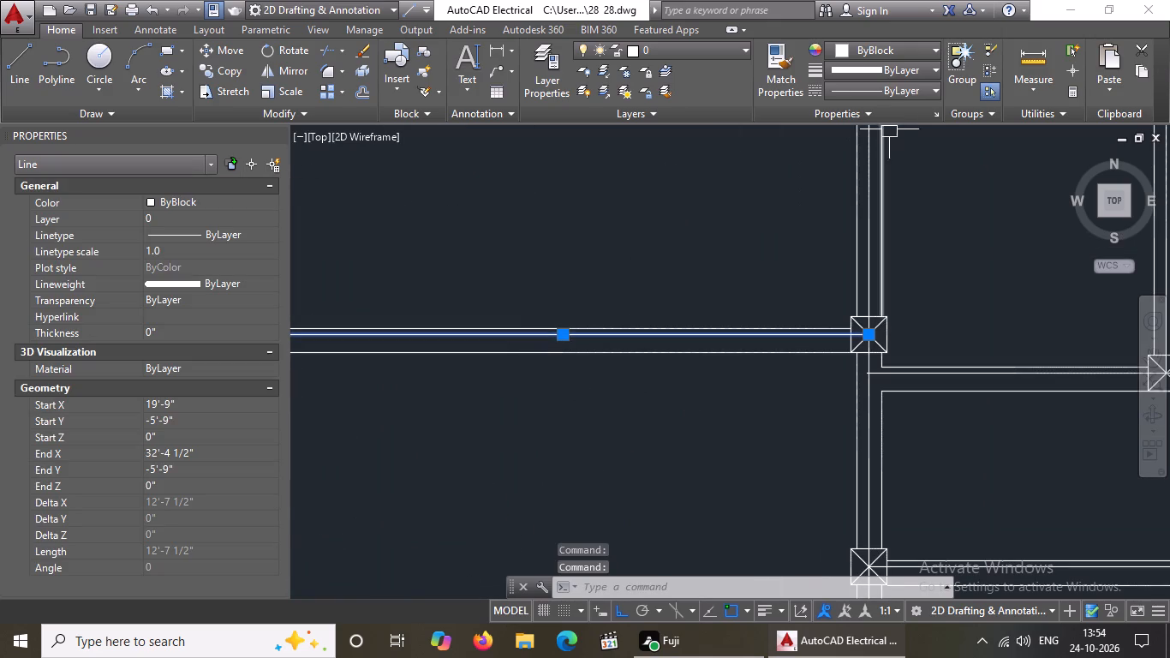
{"action": "left_click", "coordinate": [907, 82]}
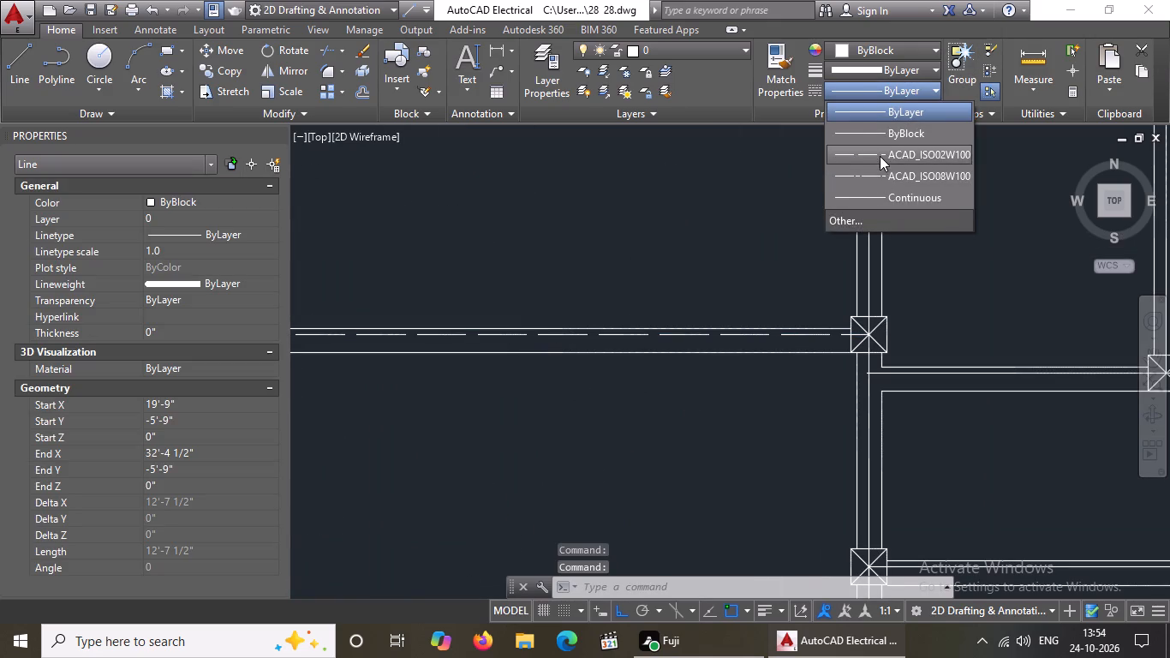
{"action": "left_click", "coordinate": [880, 155]}
{"action": "left_click", "coordinate": [203, 251]}
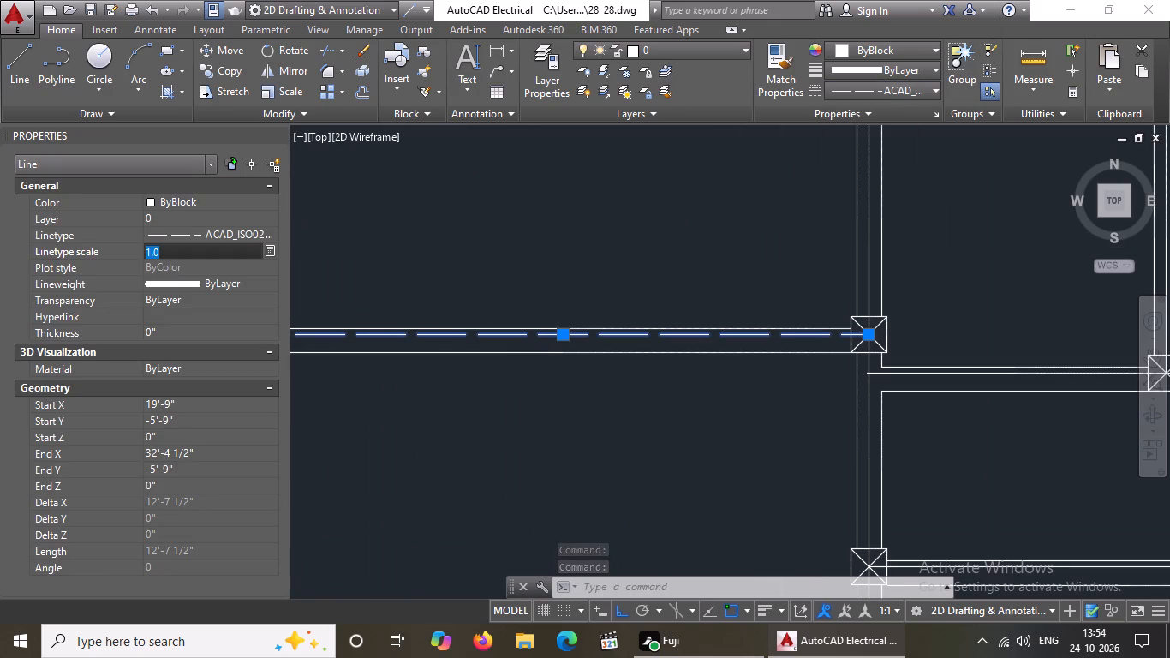
{"action": "key", "text": "BackSpace"}
{"action": "key", "text": "BackSpace"}
{"action": "key", "text": "BackSpace"}
{"action": "key", "text": "2"}
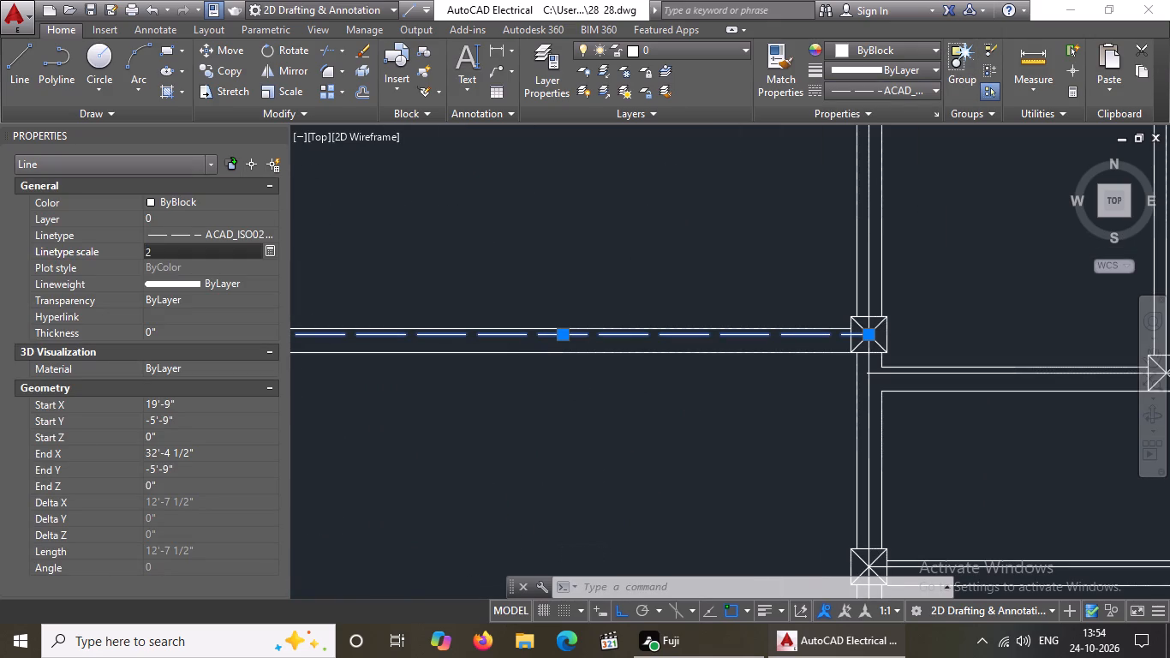
{"action": "key", "text": "Return"}
Give the bottom outer wall's centre line segment below the lowest left-hand room the ACAD_ISO02W100 linetype with linetype scale 2.
{"action": "scroll", "coordinate": [466, 252], "scroll_direction": "down", "scroll_amount": 4}
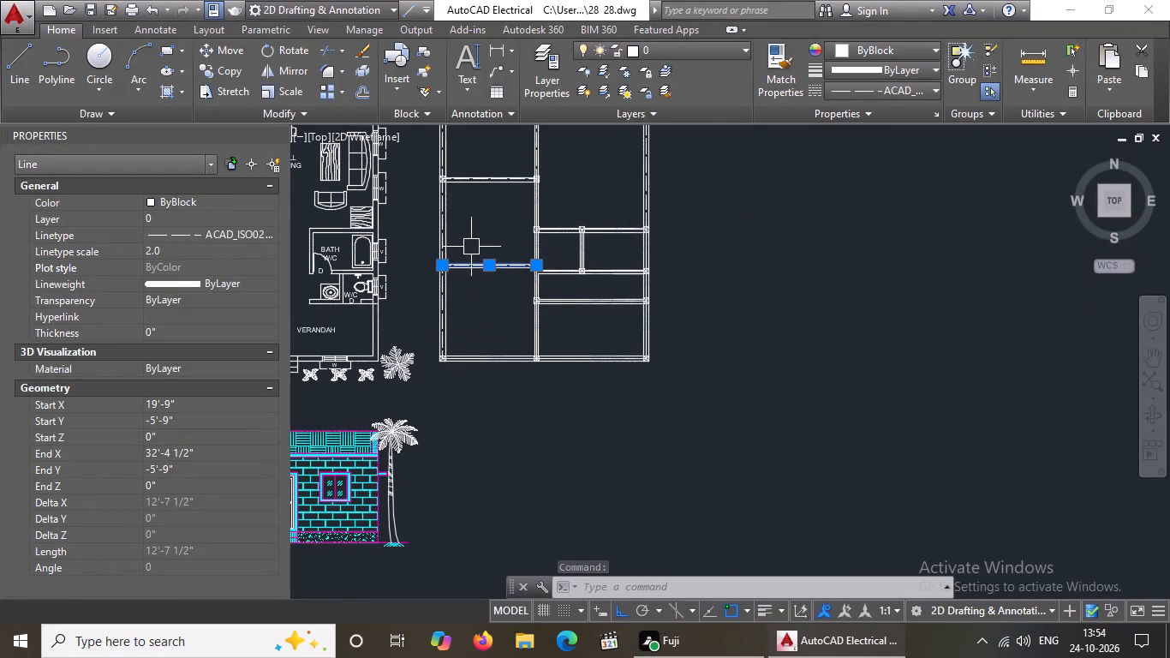
{"action": "middle_click_drag", "start_coordinate": [477, 291], "coordinate": [492, 416]}
{"action": "scroll", "coordinate": [509, 254], "scroll_direction": "up", "scroll_amount": 2}
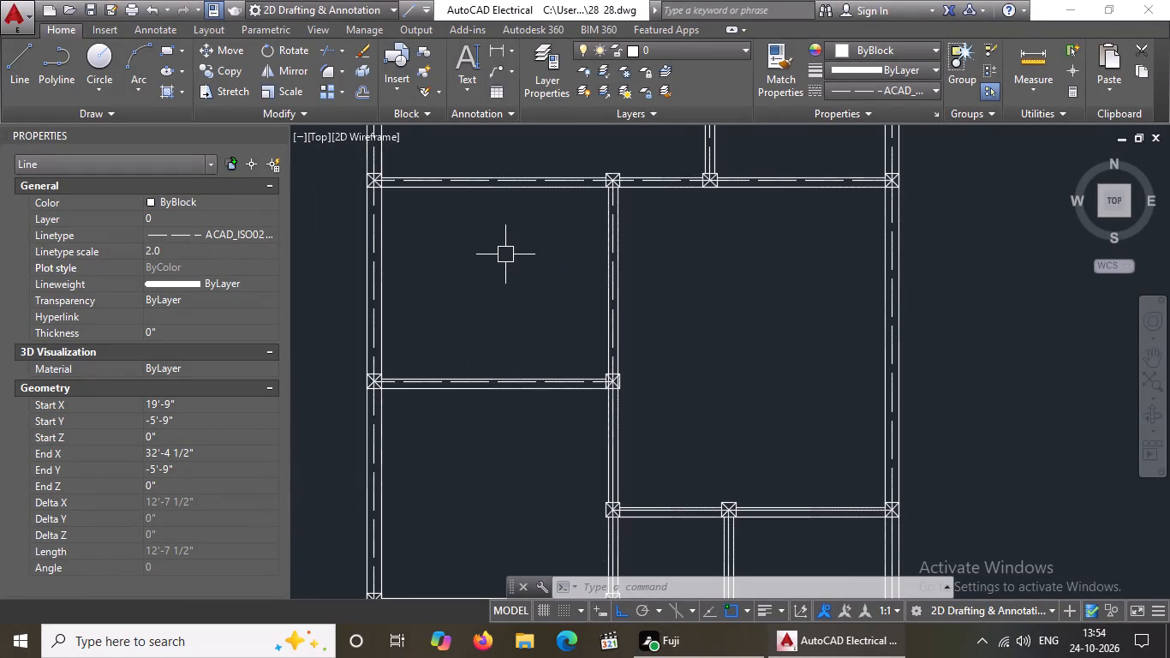
{"action": "scroll", "coordinate": [505, 254], "scroll_direction": "down", "scroll_amount": 2}
{"action": "scroll", "coordinate": [496, 341], "scroll_direction": "up", "scroll_amount": 4}
{"action": "scroll", "coordinate": [518, 332], "scroll_direction": "down", "scroll_amount": 3}
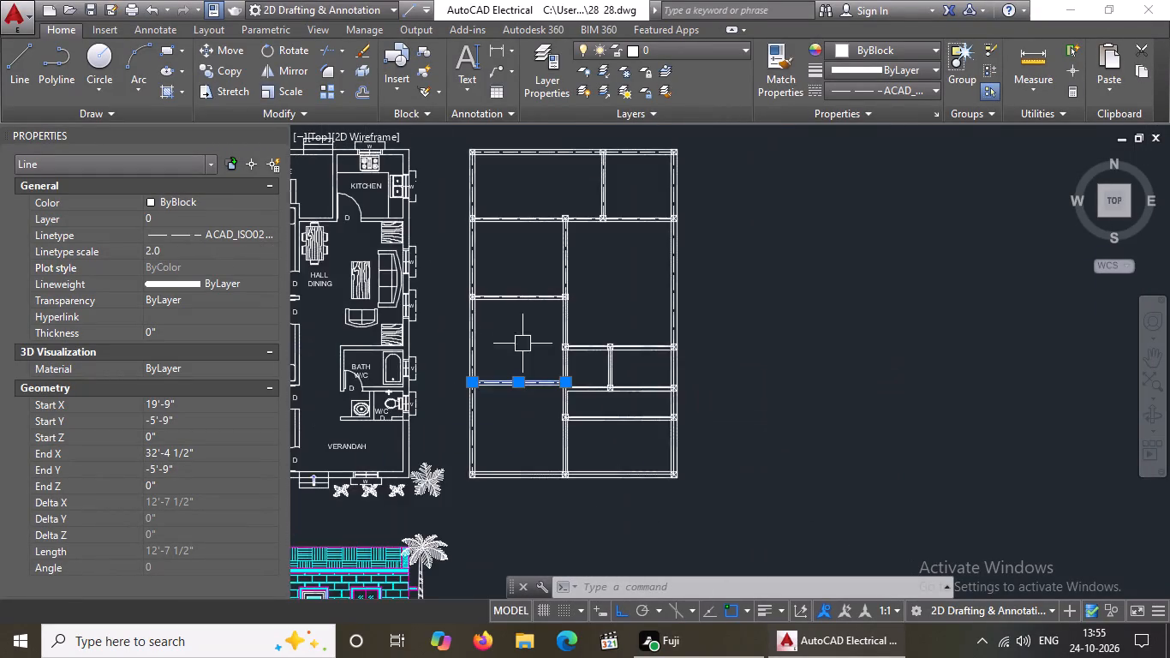
{"action": "scroll", "coordinate": [492, 468], "scroll_direction": "up", "scroll_amount": 5}
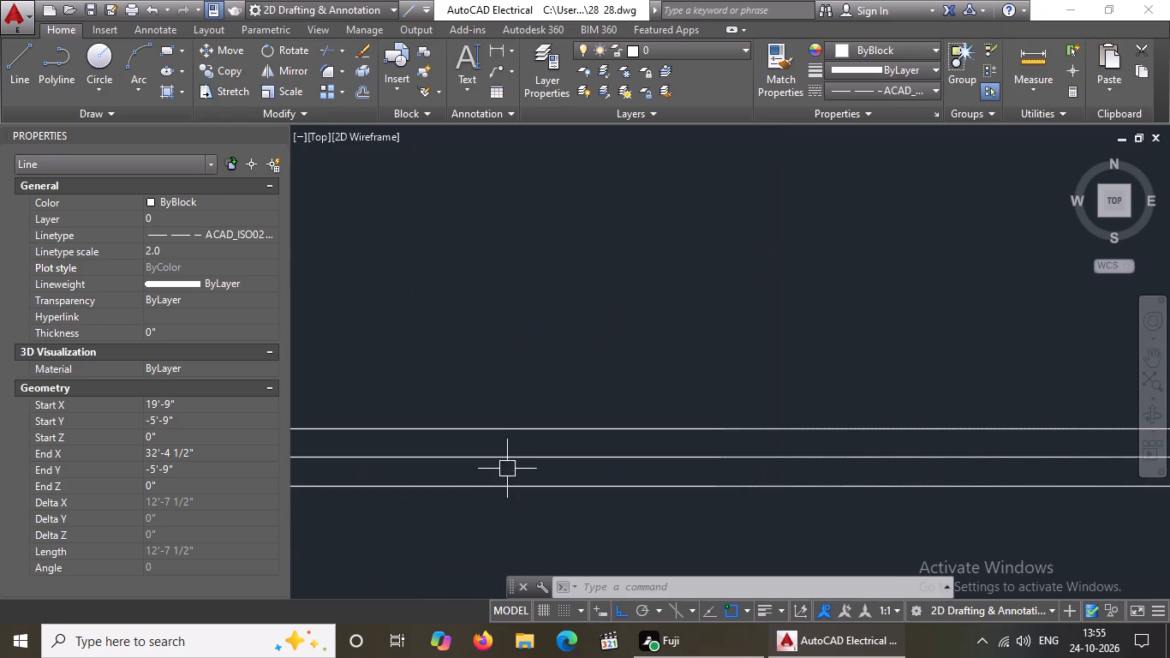
{"action": "left_click", "coordinate": [508, 461]}
{"action": "left_click", "coordinate": [872, 95]}
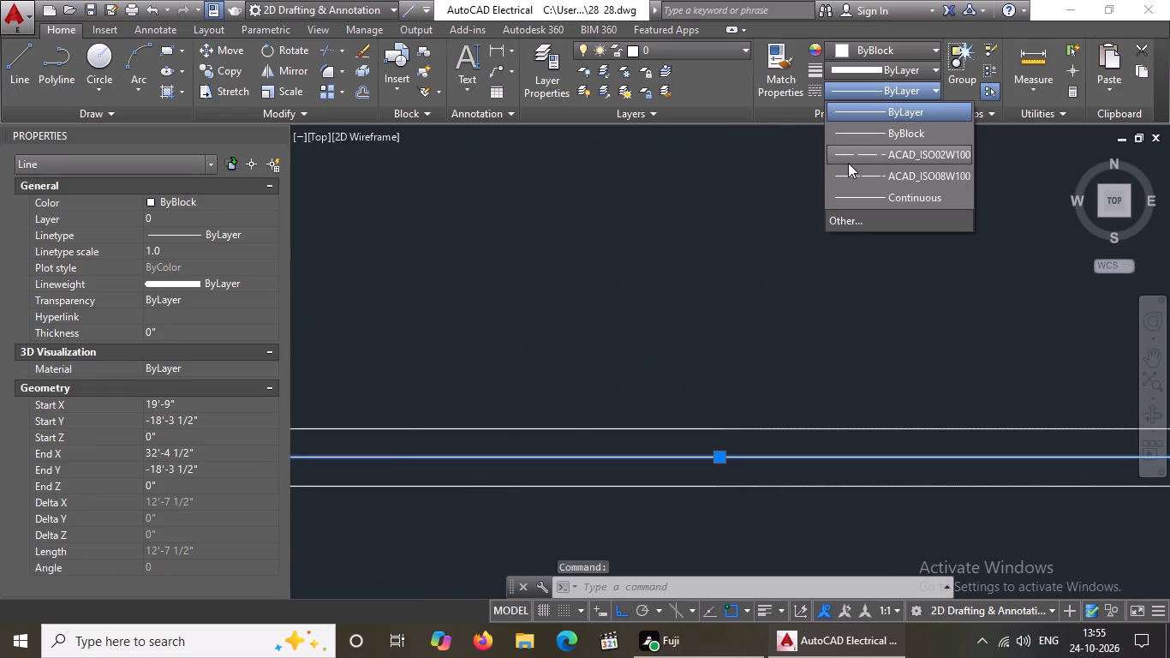
{"action": "left_click", "coordinate": [849, 151]}
{"action": "left_click", "coordinate": [176, 256]}
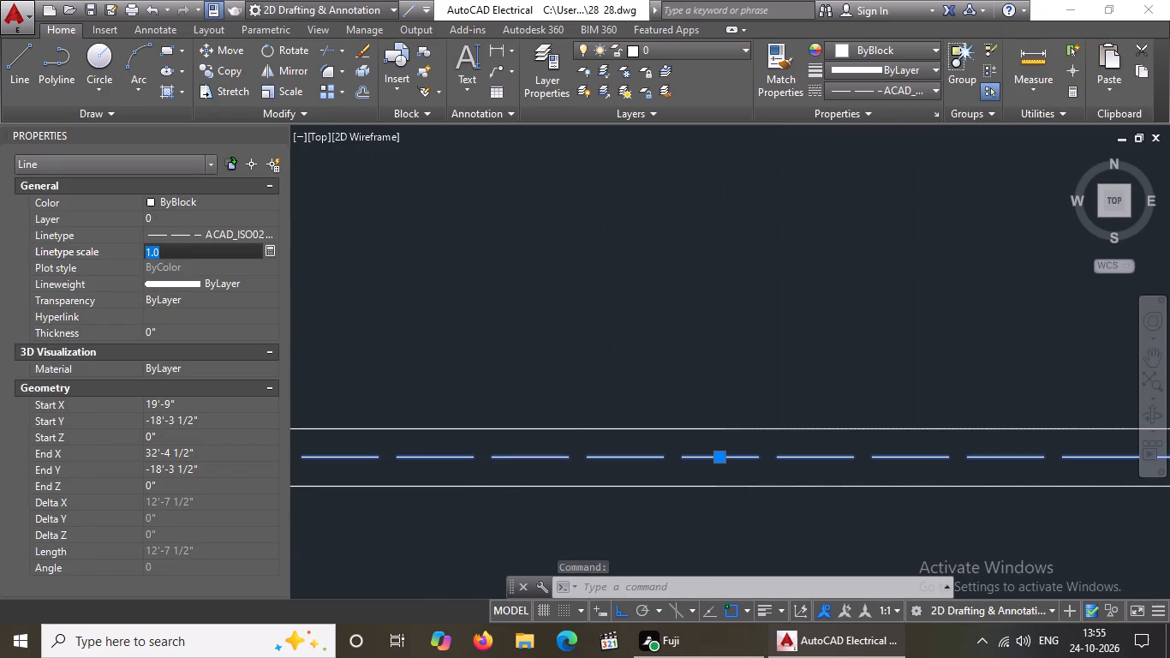
{"action": "key", "text": "BackSpace"}
{"action": "key", "text": "BackSpace"}
{"action": "key", "text": "2"}
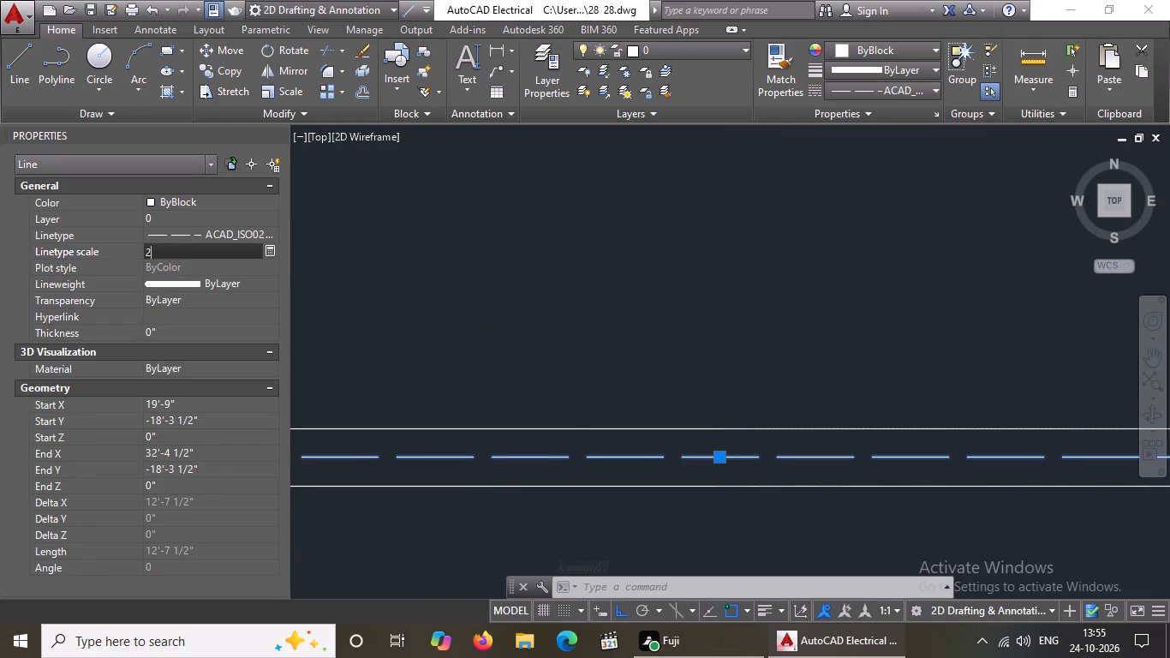
{"action": "key", "text": "Return"}
Give the middle vertical wall's centre line from the upper left-hand partition to the small rooms' top wall the ACAD_ISO02W100 linetype, scale 2.
{"action": "scroll", "coordinate": [290, 248], "scroll_direction": "down", "scroll_amount": 3}
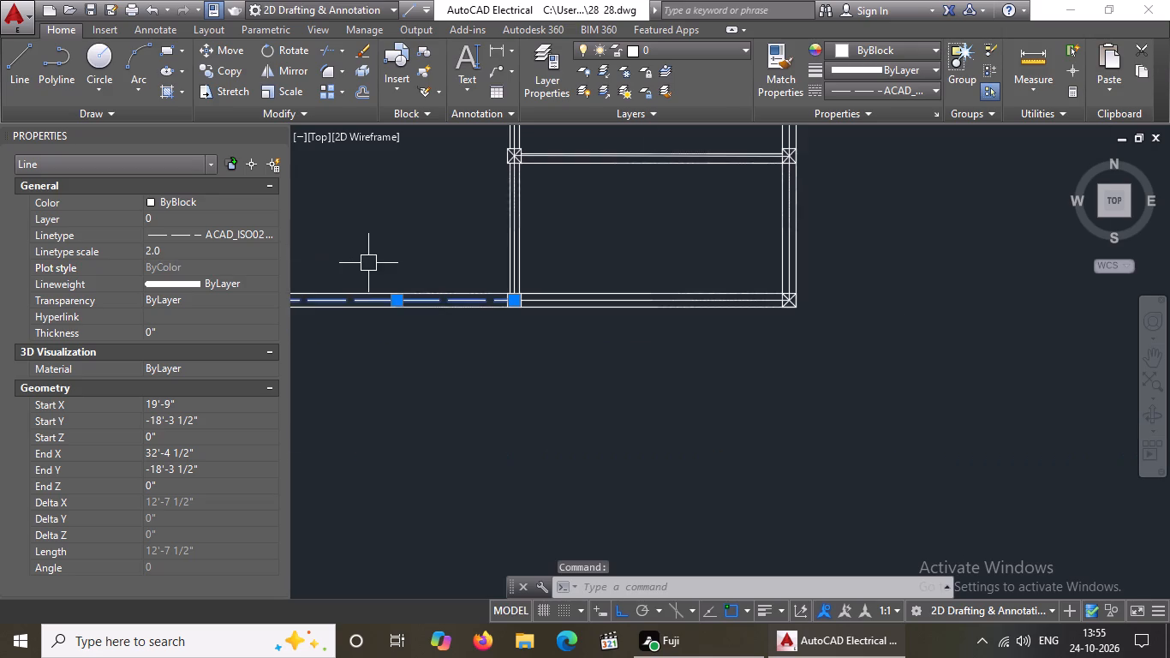
{"action": "scroll", "coordinate": [373, 265], "scroll_direction": "down", "scroll_amount": 2}
{"action": "middle_click", "coordinate": [427, 385]}
{"action": "middle_click_drag", "start_coordinate": [412, 254], "coordinate": [442, 405]}
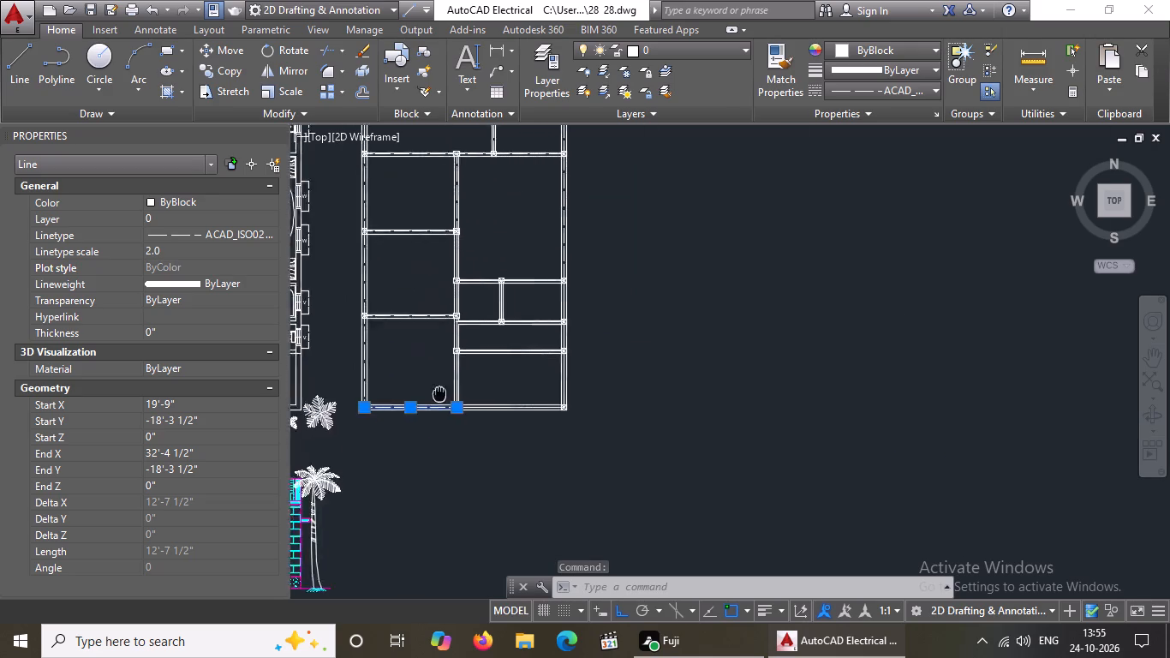
{"action": "middle_click_drag", "start_coordinate": [442, 405], "coordinate": [463, 461]}
{"action": "scroll", "coordinate": [482, 330], "scroll_direction": "up", "scroll_amount": 5}
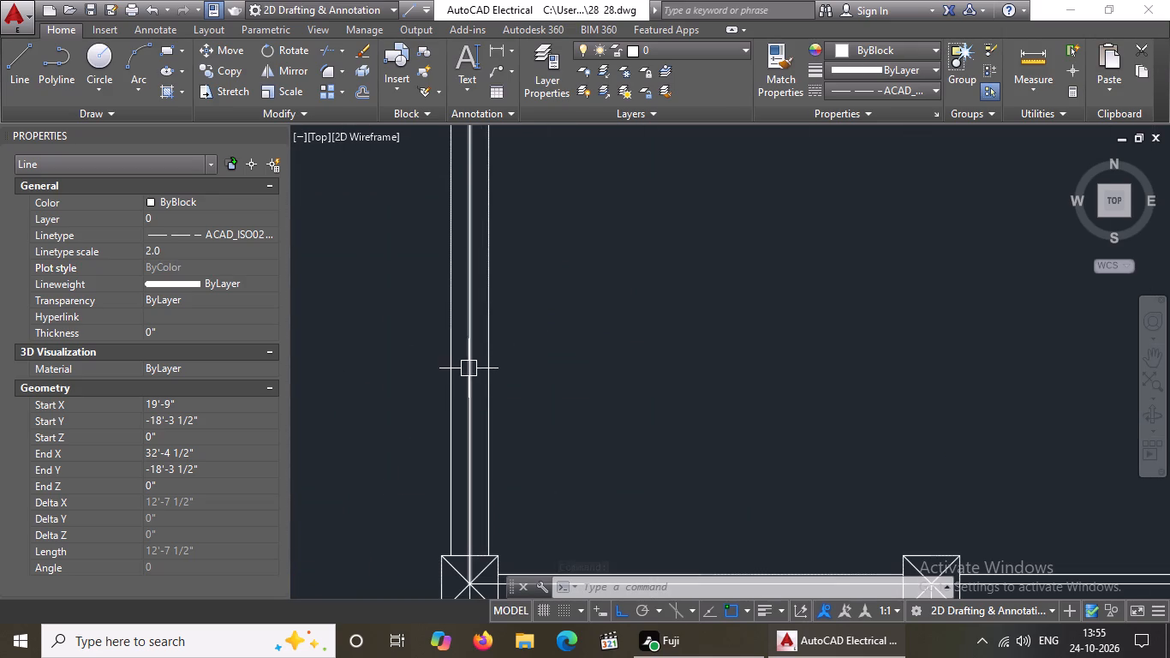
{"action": "left_click", "coordinate": [469, 368]}
{"action": "left_click", "coordinate": [879, 81]}
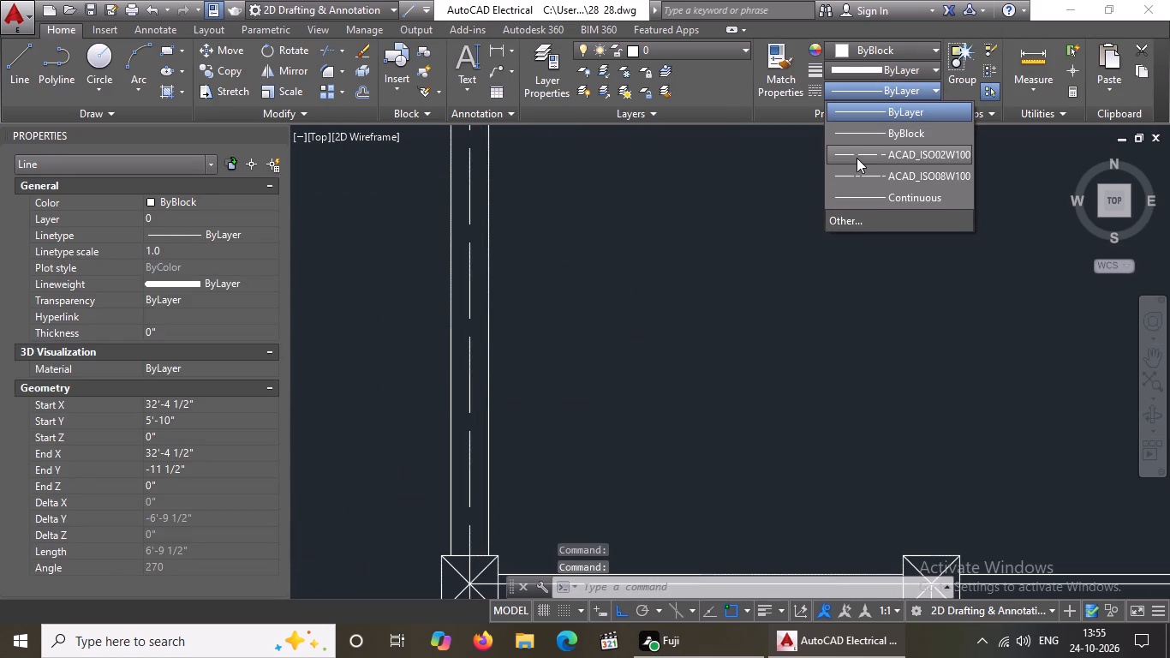
{"action": "left_click", "coordinate": [868, 156]}
{"action": "left_click", "coordinate": [174, 254]}
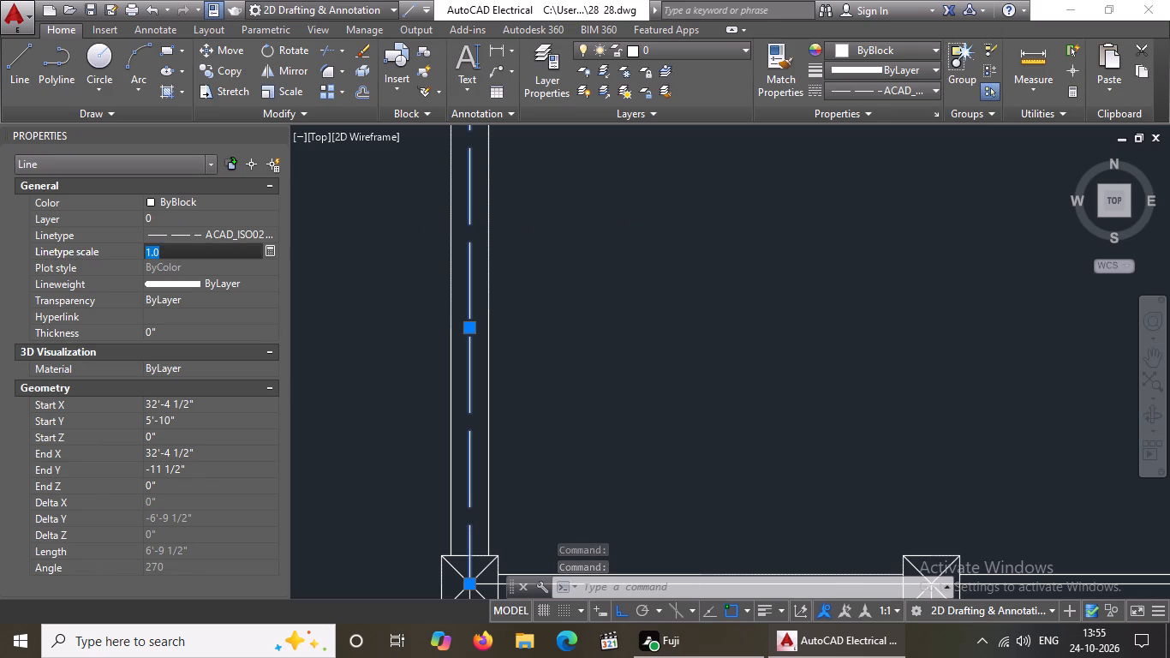
{"action": "key", "text": "BackSpace"}
{"action": "key", "text": "BackSpace"}
{"action": "key", "text": "2"}
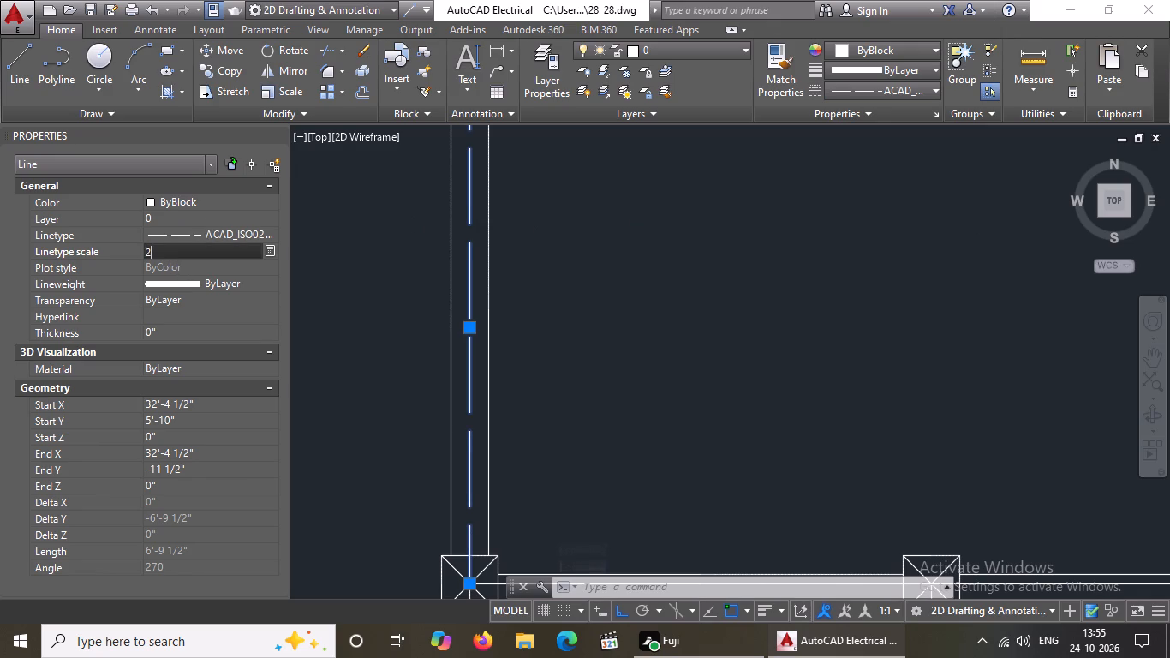
{"action": "key", "text": "Return"}
Give the middle vertical wall's centre line from the small rooms' top wall to the lower left-hand partition the ACAD_ISO02W100 linetype, scale 2.
{"action": "scroll", "coordinate": [489, 179], "scroll_direction": "down", "scroll_amount": 3}
{"action": "scroll", "coordinate": [525, 278], "scroll_direction": "down", "scroll_amount": 2}
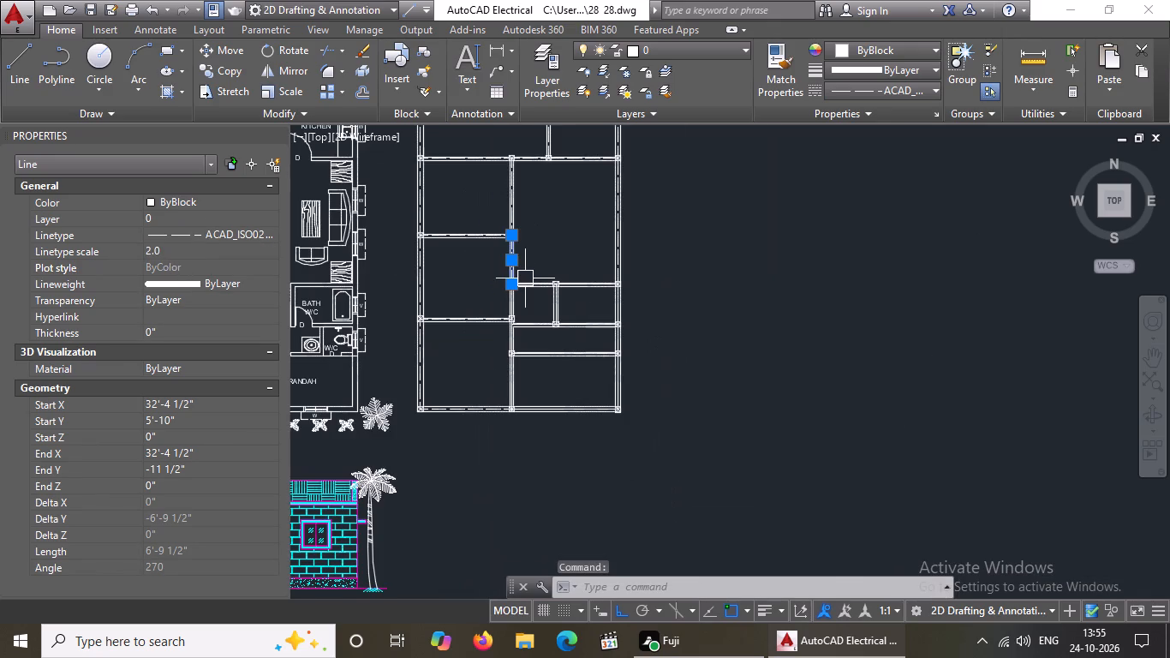
{"action": "scroll", "coordinate": [518, 306], "scroll_direction": "up", "scroll_amount": 4}
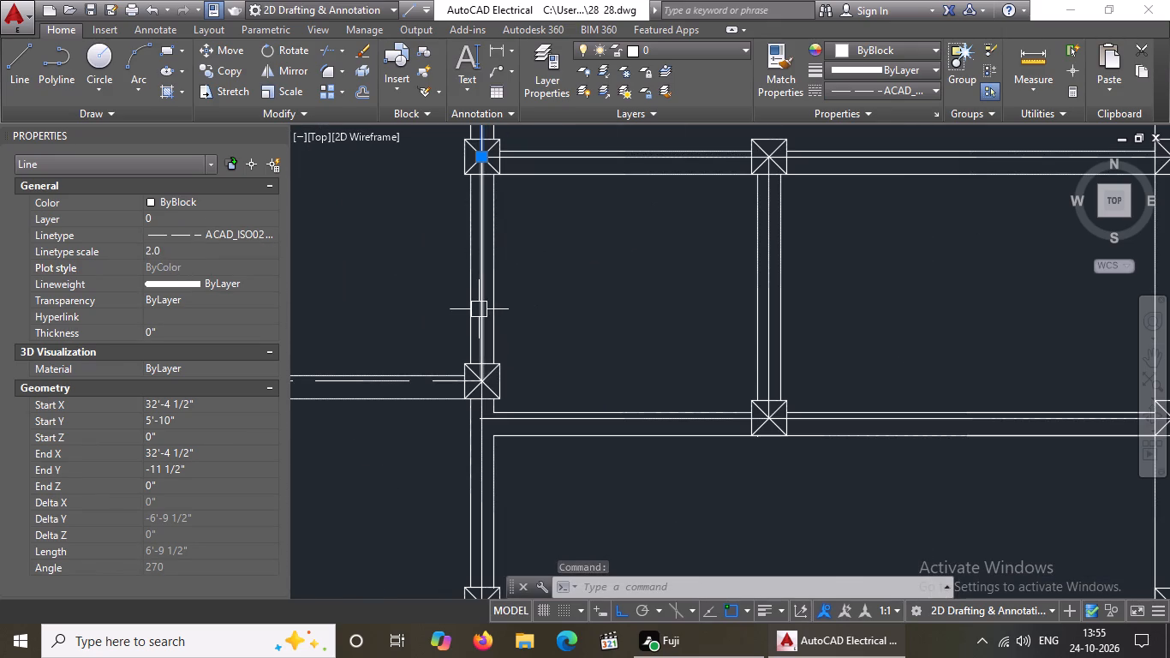
{"action": "left_click", "coordinate": [479, 309]}
{"action": "left_click", "coordinate": [857, 87]}
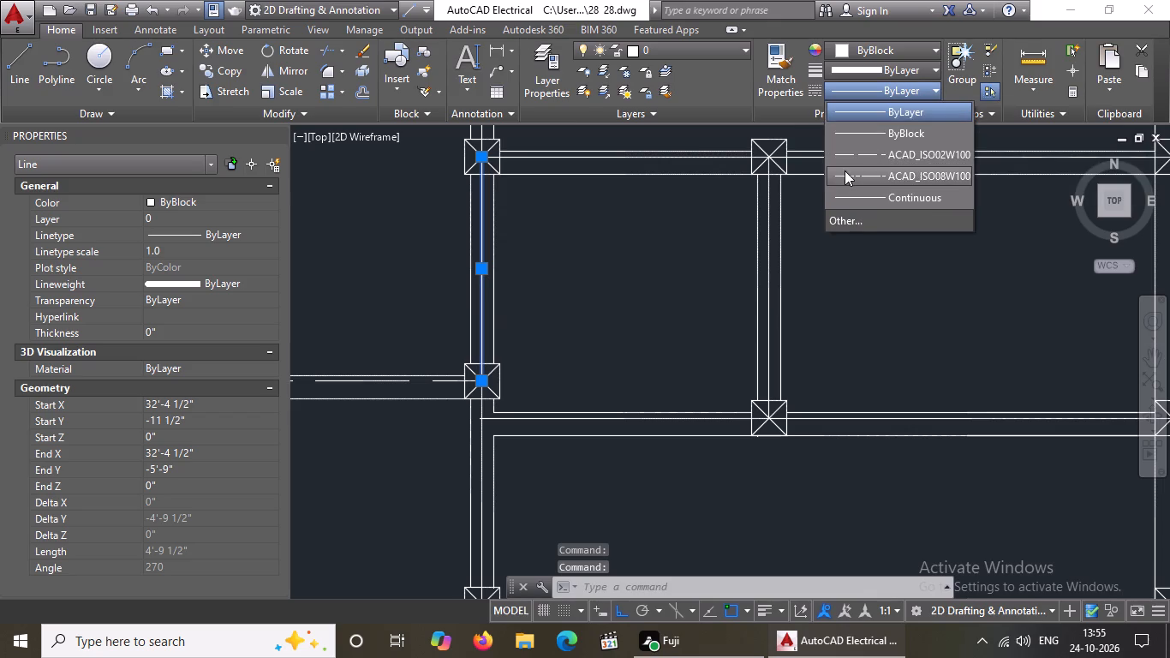
{"action": "left_click", "coordinate": [850, 155]}
{"action": "left_click", "coordinate": [204, 251]}
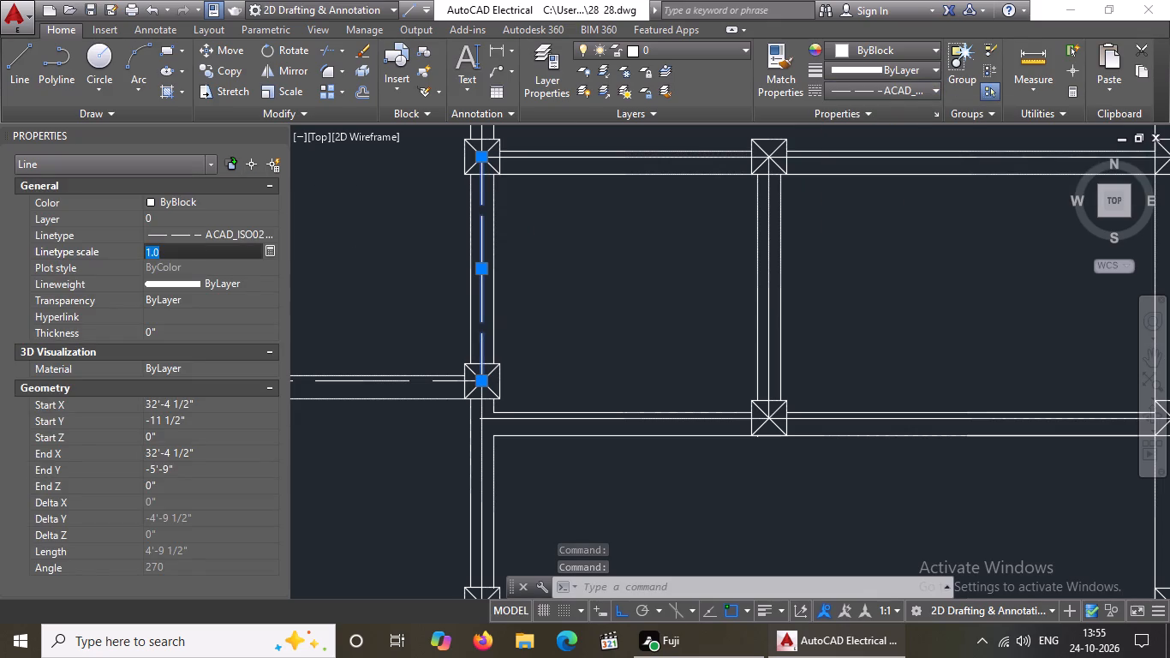
{"action": "key", "text": "BackSpace"}
{"action": "key", "text": "BackSpace"}
{"action": "key", "text": "BackSpace"}
{"action": "key", "text": "2"}
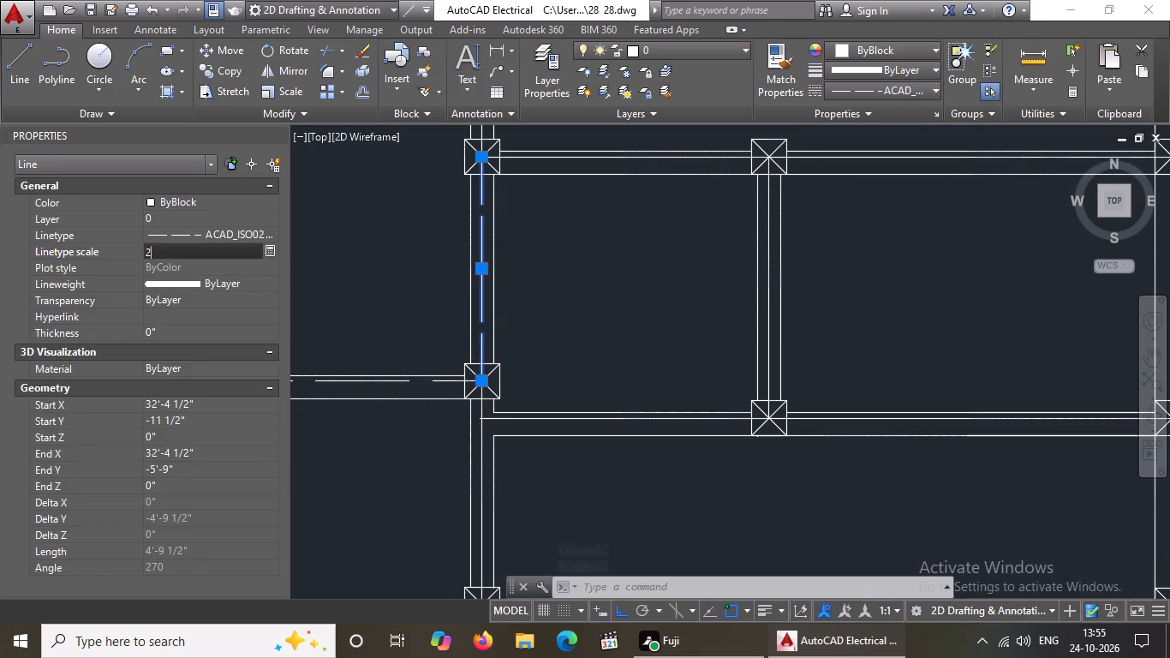
{"action": "key", "text": "Return"}
Give the middle vertical wall's centre line segment from the lower left-hand partition to the next column below the ACAD_ISO02W100 linetype, scale 2.
{"action": "scroll", "coordinate": [566, 299], "scroll_direction": "down", "scroll_amount": 2}
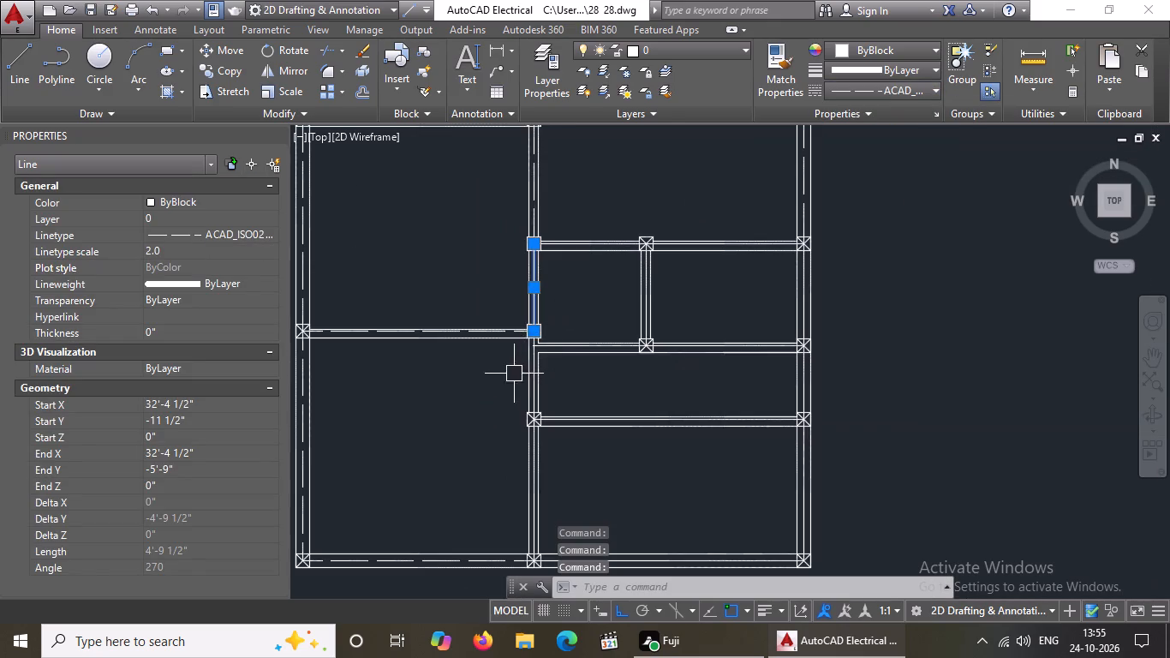
{"action": "scroll", "coordinate": [522, 371], "scroll_direction": "up", "scroll_amount": 2}
{"action": "left_click", "coordinate": [546, 368]}
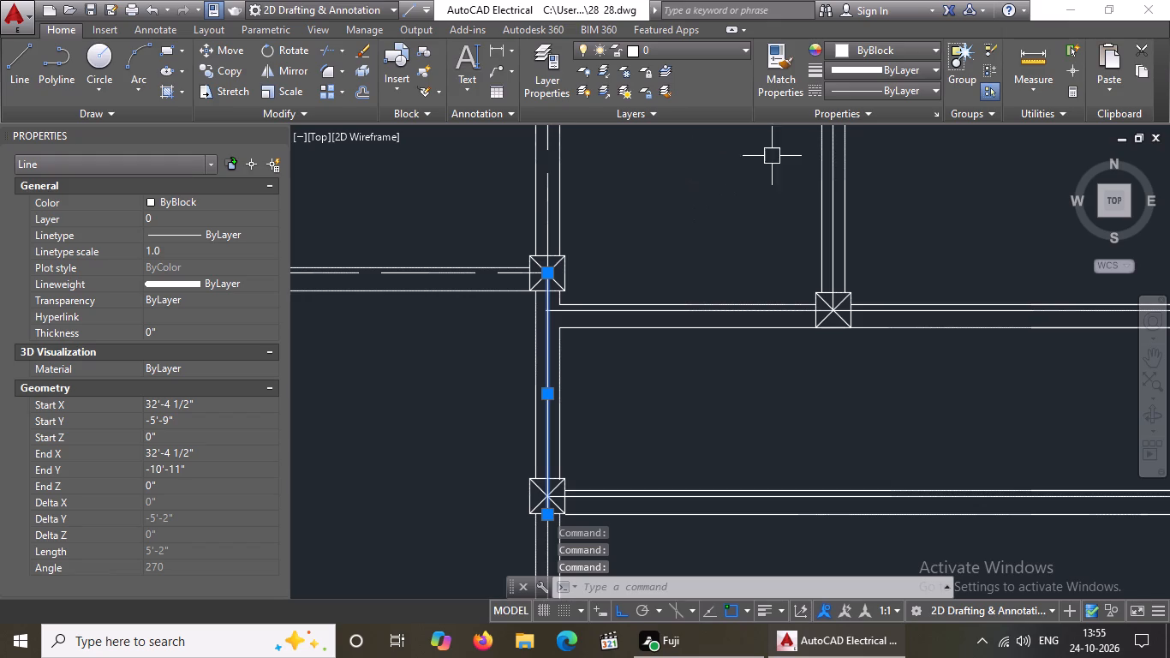
{"action": "left_click", "coordinate": [890, 84]}
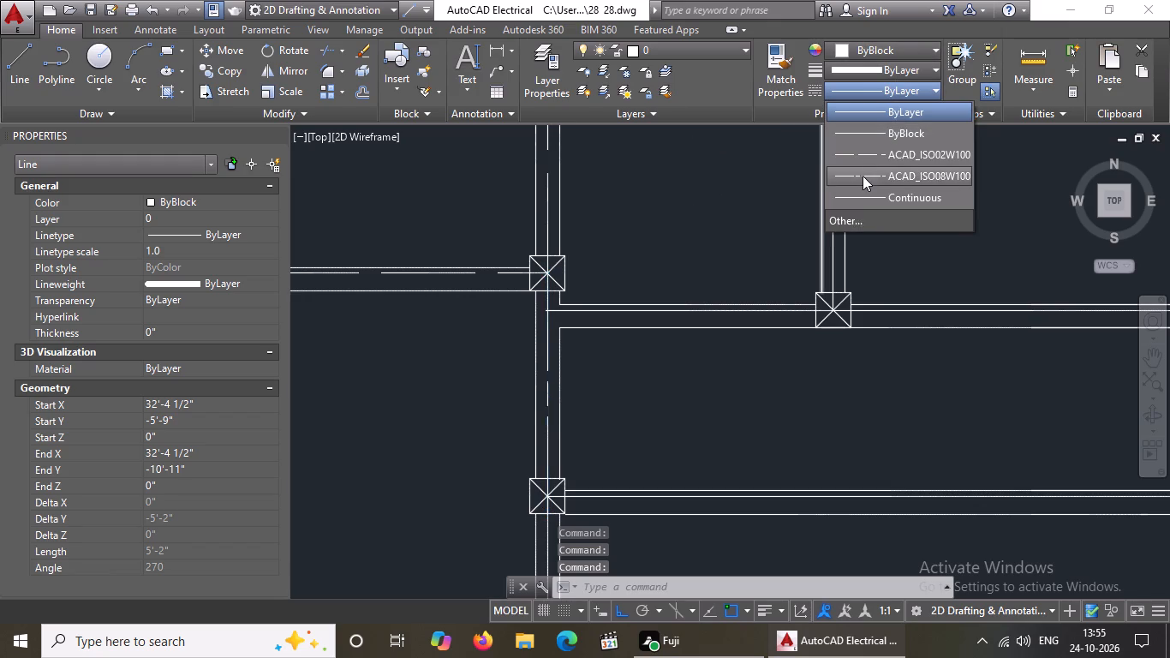
{"action": "left_click", "coordinate": [866, 156]}
{"action": "left_click", "coordinate": [175, 253]}
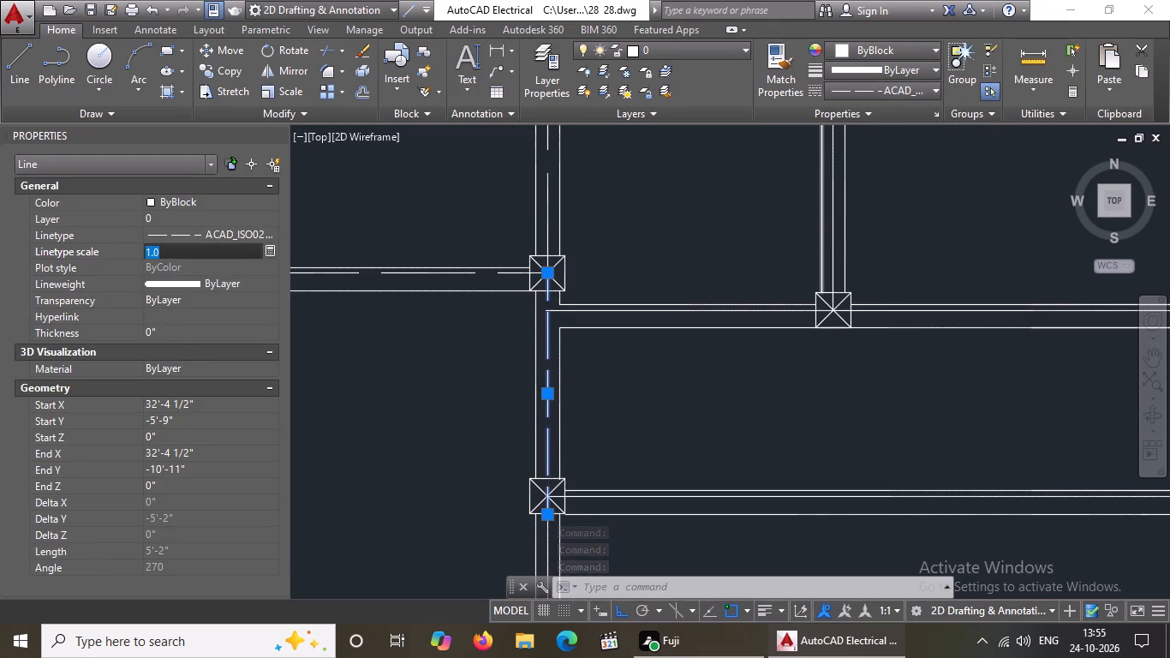
{"action": "key", "text": "BackSpace"}
{"action": "key", "text": "BackSpace"}
{"action": "key", "text": "2"}
{"action": "key", "text": "Return"}
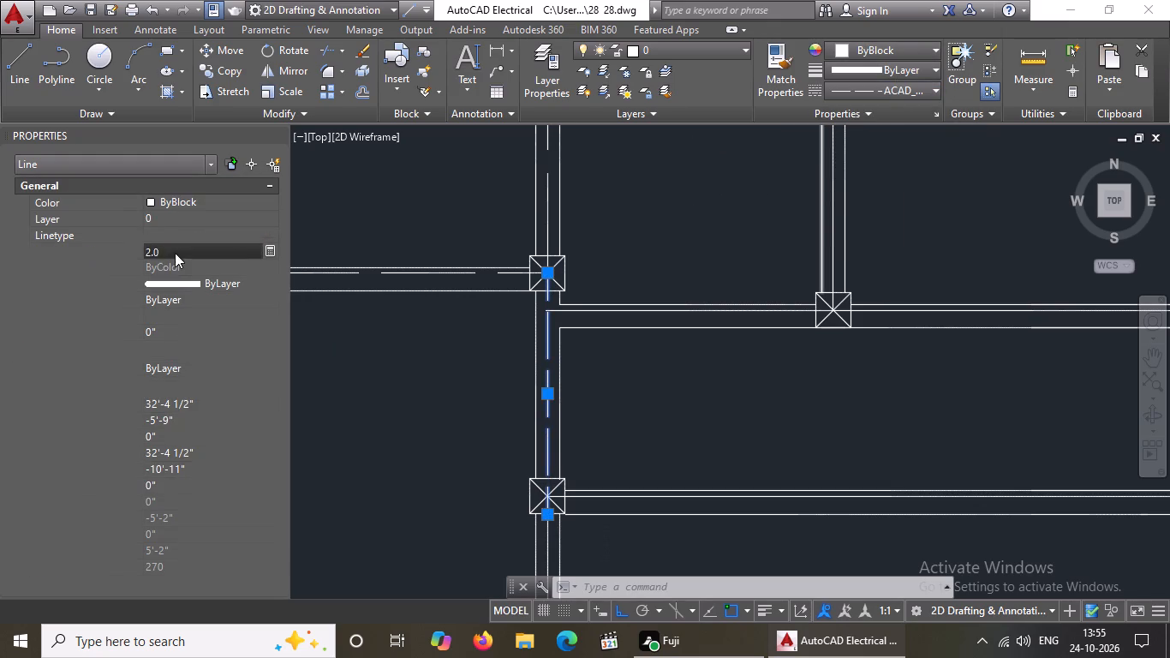
Give the middle vertical wall's lowest centre line segment, running to the bottom outer wall, the ACAD_ISO02W100 linetype with linetype scale 2.
{"action": "scroll", "coordinate": [558, 189], "scroll_direction": "down", "scroll_amount": 2}
{"action": "scroll", "coordinate": [542, 375], "scroll_direction": "up", "scroll_amount": 3}
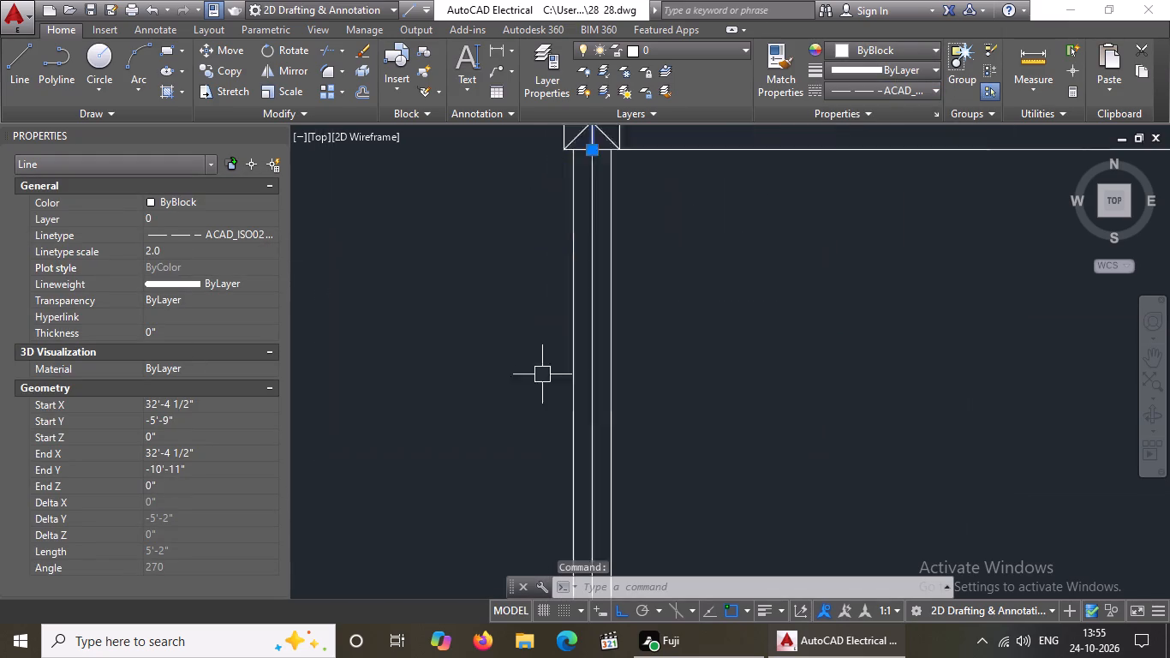
{"action": "left_click", "coordinate": [597, 355]}
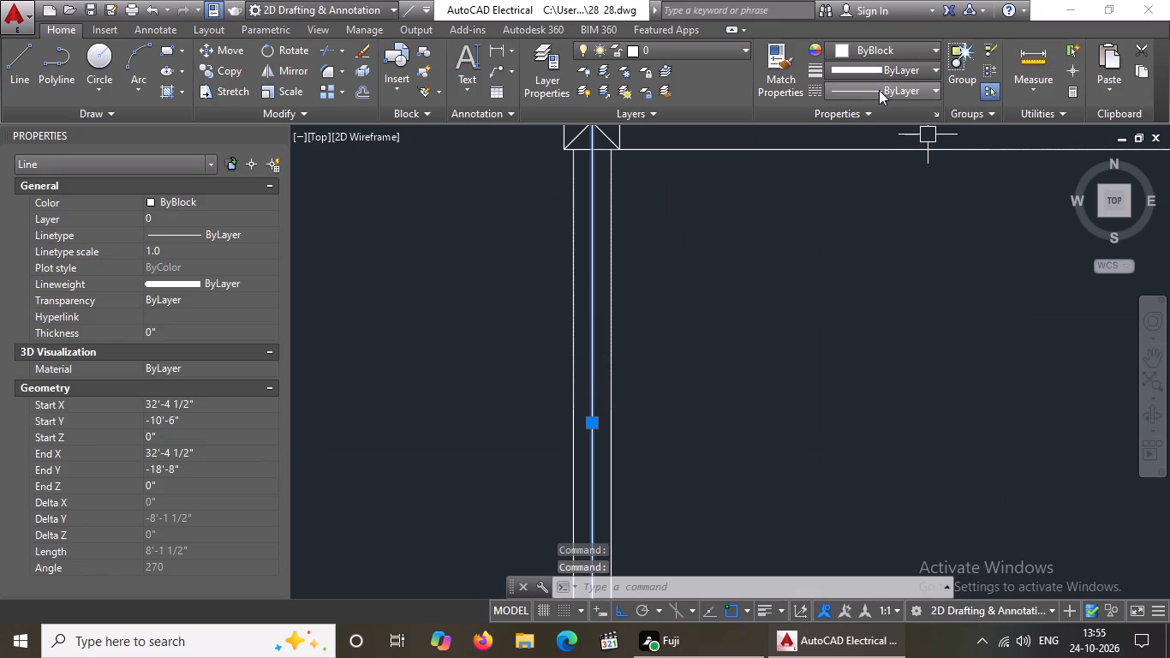
{"action": "left_click", "coordinate": [879, 90]}
{"action": "left_click", "coordinate": [867, 155]}
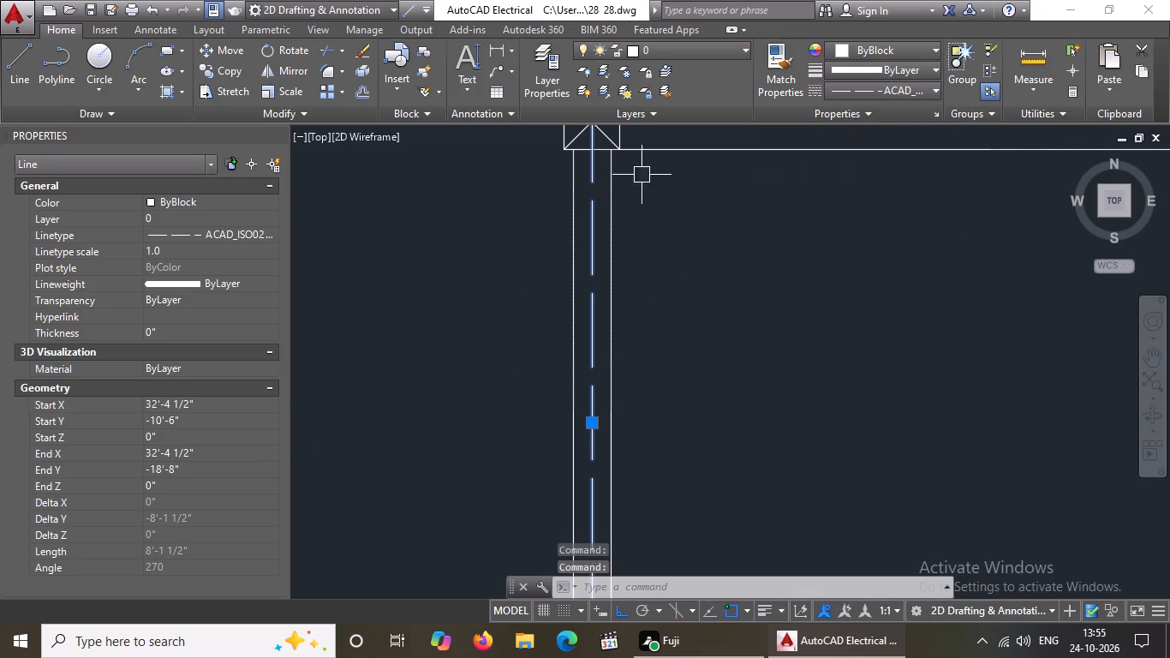
{"action": "left_click", "coordinate": [187, 242]}
{"action": "left_click", "coordinate": [187, 251]}
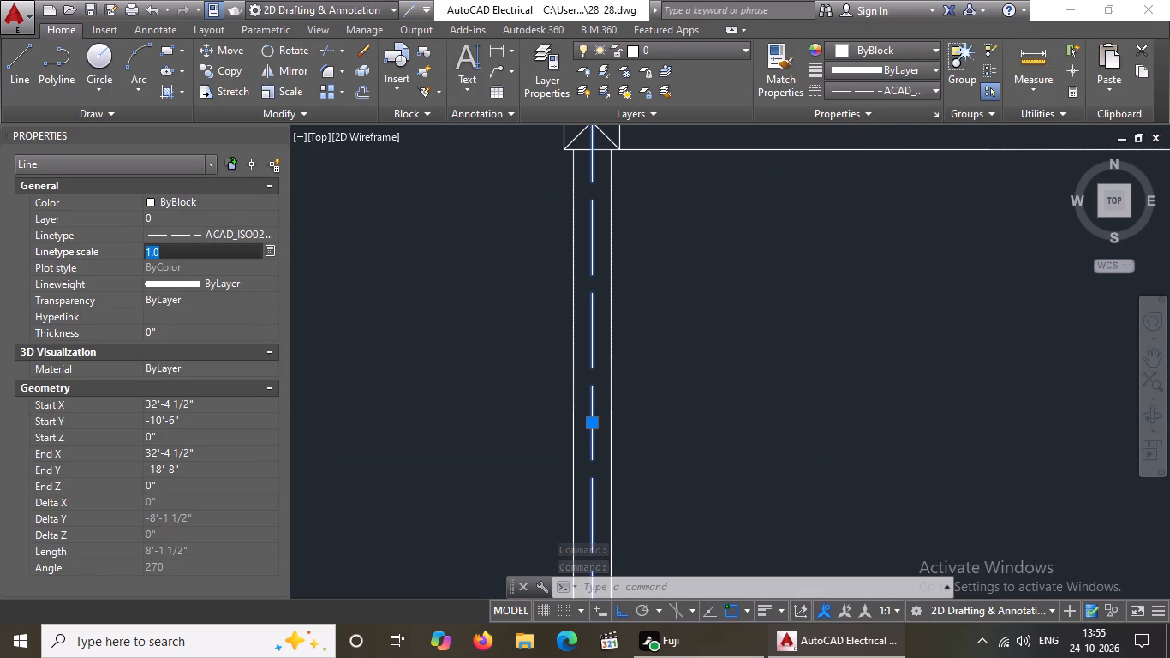
{"action": "key", "text": "BackSpace"}
{"action": "key", "text": "BackSpace"}
{"action": "key", "text": "BackSpace"}
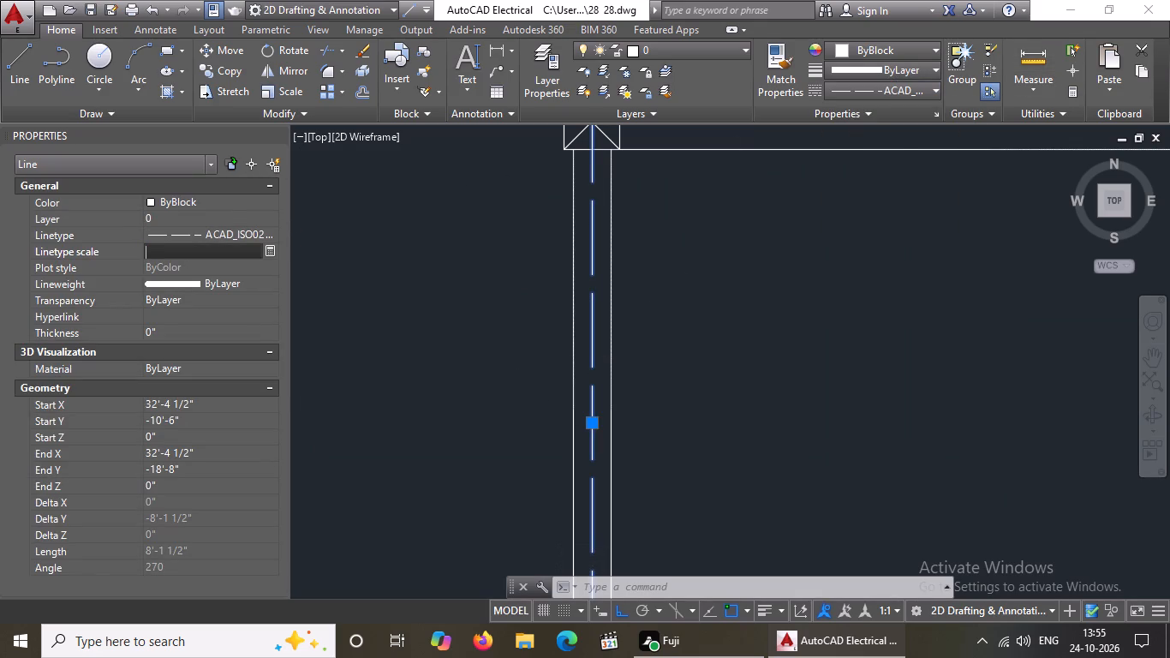
{"action": "key", "text": "2"}
{"action": "key", "text": "Return"}
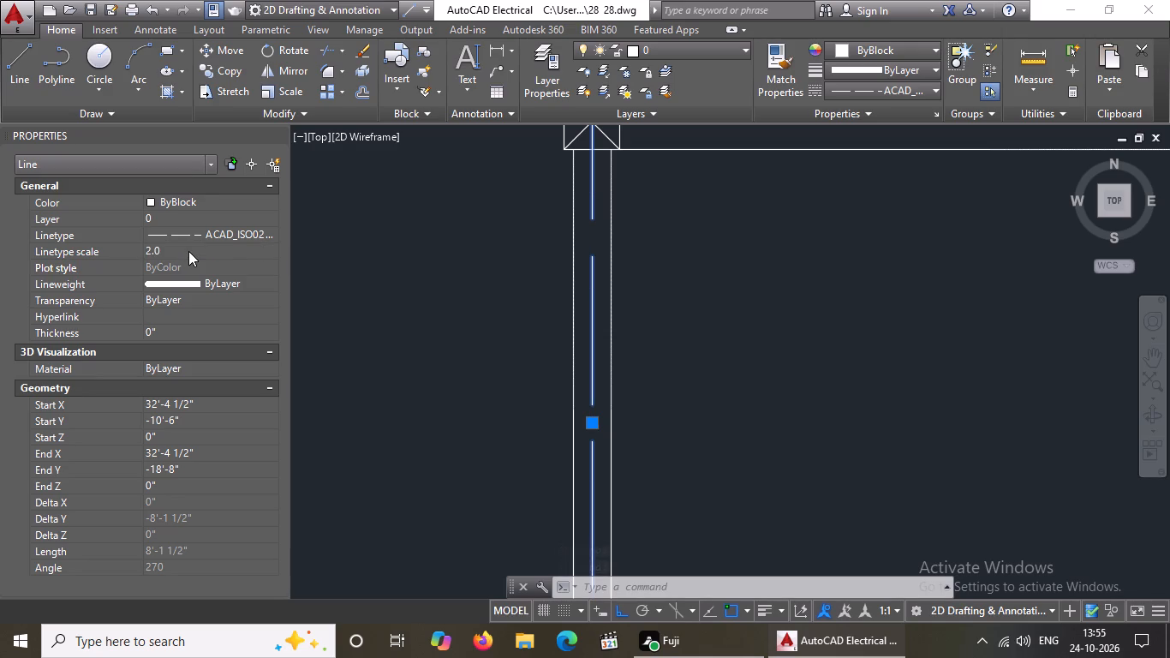
Examine the column layout plan's right-hand rooms for wall centre lines that still need the dashed linetype.
{"action": "scroll", "coordinate": [524, 266], "scroll_direction": "down", "scroll_amount": 4}
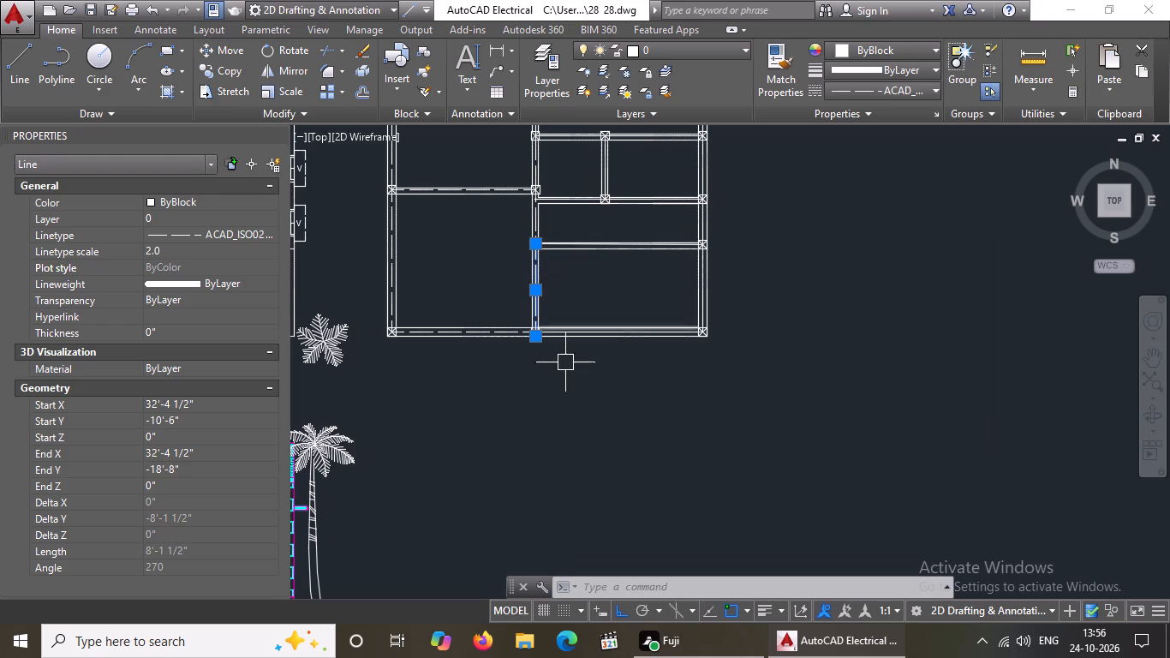
{"action": "middle_click_drag", "start_coordinate": [625, 230], "coordinate": [606, 392]}
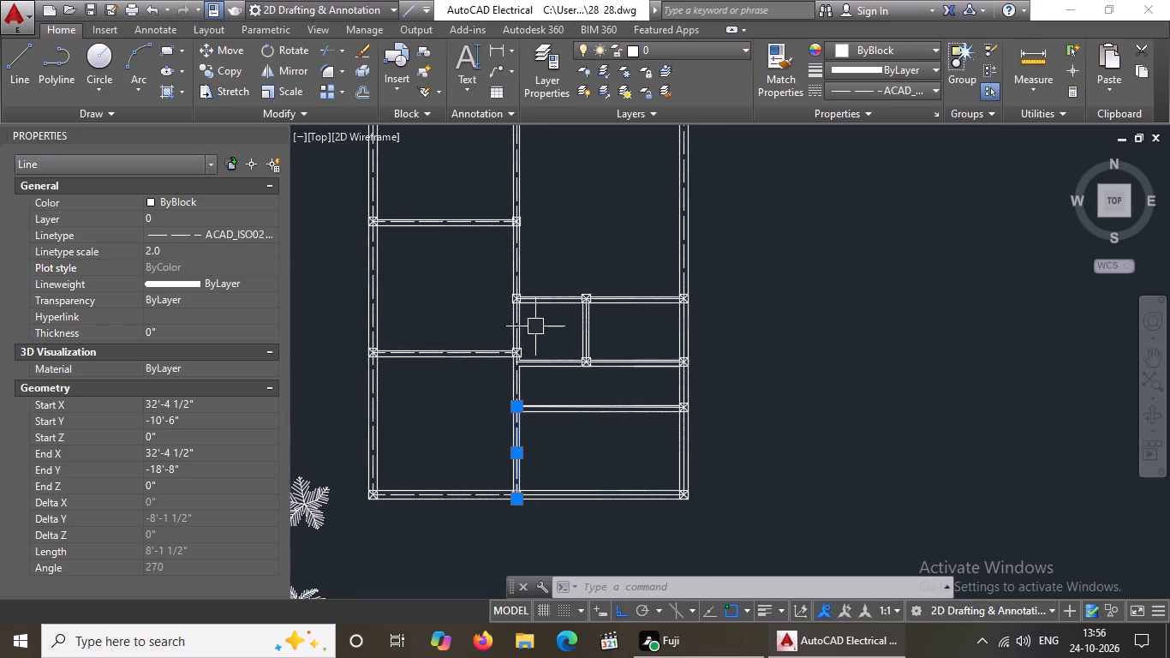
{"action": "middle_click_drag", "start_coordinate": [562, 273], "coordinate": [564, 492]}
{"action": "scroll", "coordinate": [565, 491], "scroll_direction": "up", "scroll_amount": 1}
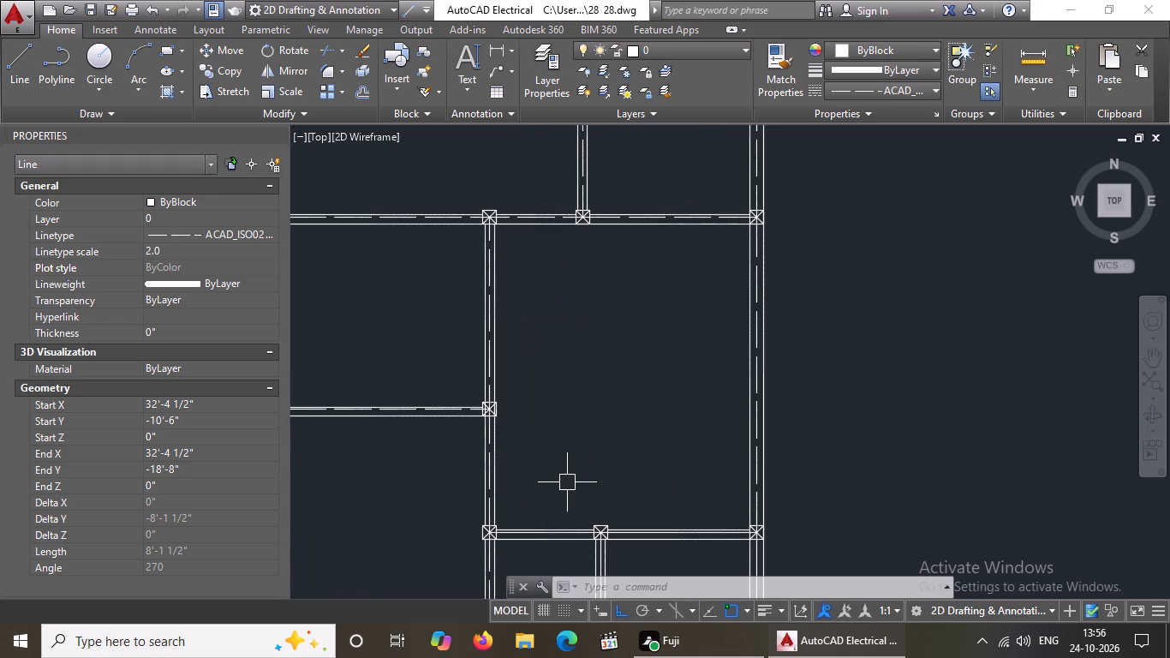
{"action": "scroll", "coordinate": [580, 577], "scroll_direction": "up", "scroll_amount": 5}
{"action": "scroll", "coordinate": [574, 523], "scroll_direction": "down", "scroll_amount": 3}
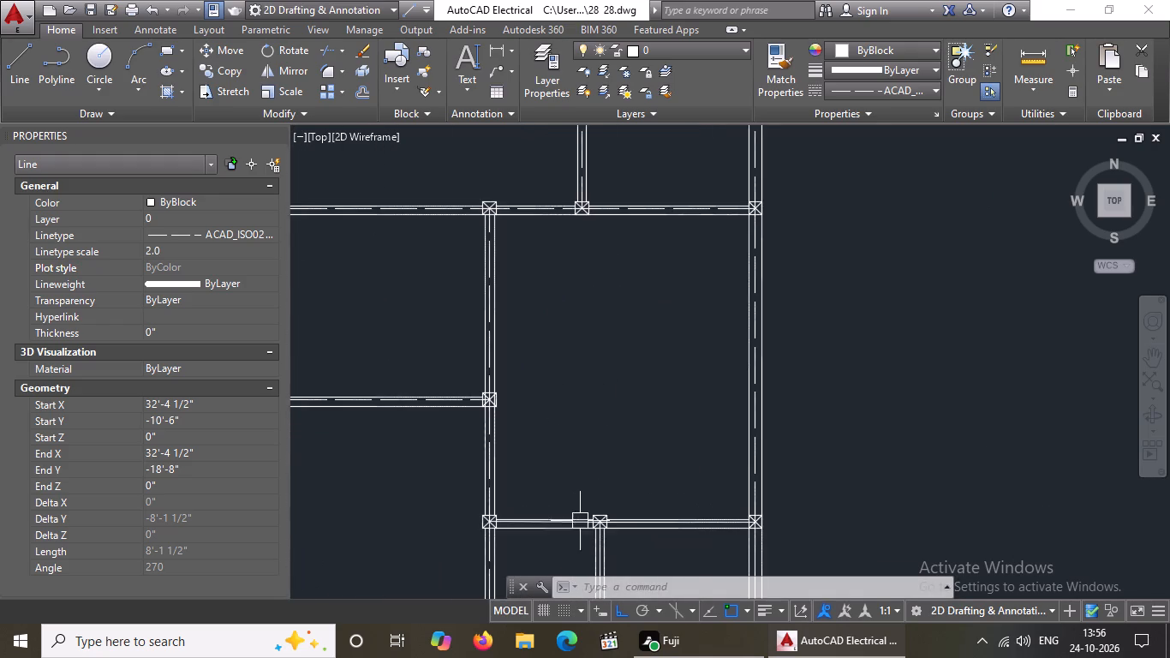
{"action": "scroll", "coordinate": [591, 525], "scroll_direction": "down", "scroll_amount": 1}
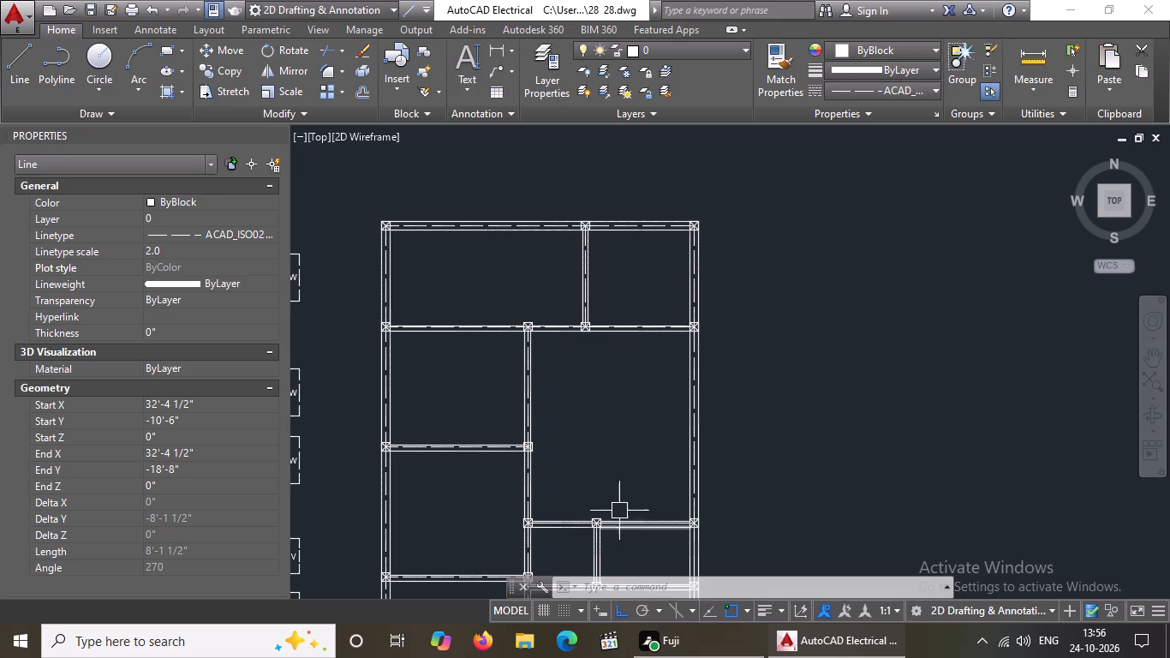
Give the left centre line segment of the small rooms' top wall ByLayer colour, the ACAD_ISO02W100 linetype and linetype scale 2.
{"action": "middle_click_drag", "start_coordinate": [586, 535], "coordinate": [596, 482]}
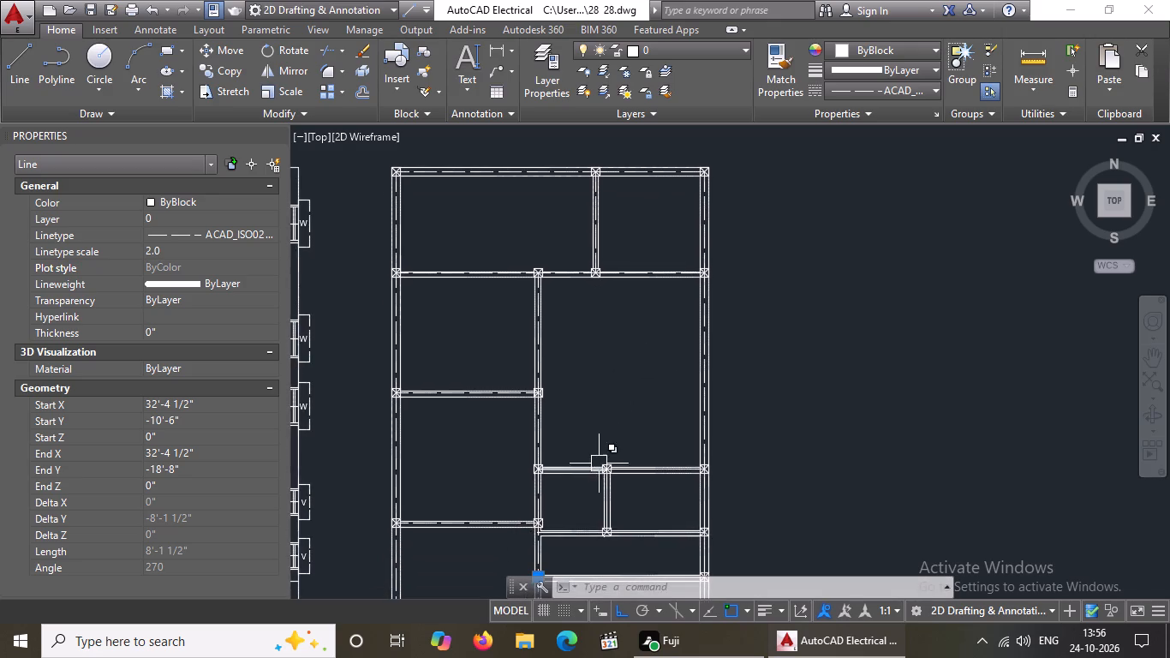
{"action": "scroll", "coordinate": [594, 498], "scroll_direction": "up", "scroll_amount": 3}
{"action": "scroll", "coordinate": [505, 375], "scroll_direction": "up", "scroll_amount": 3}
{"action": "left_click", "coordinate": [488, 415]}
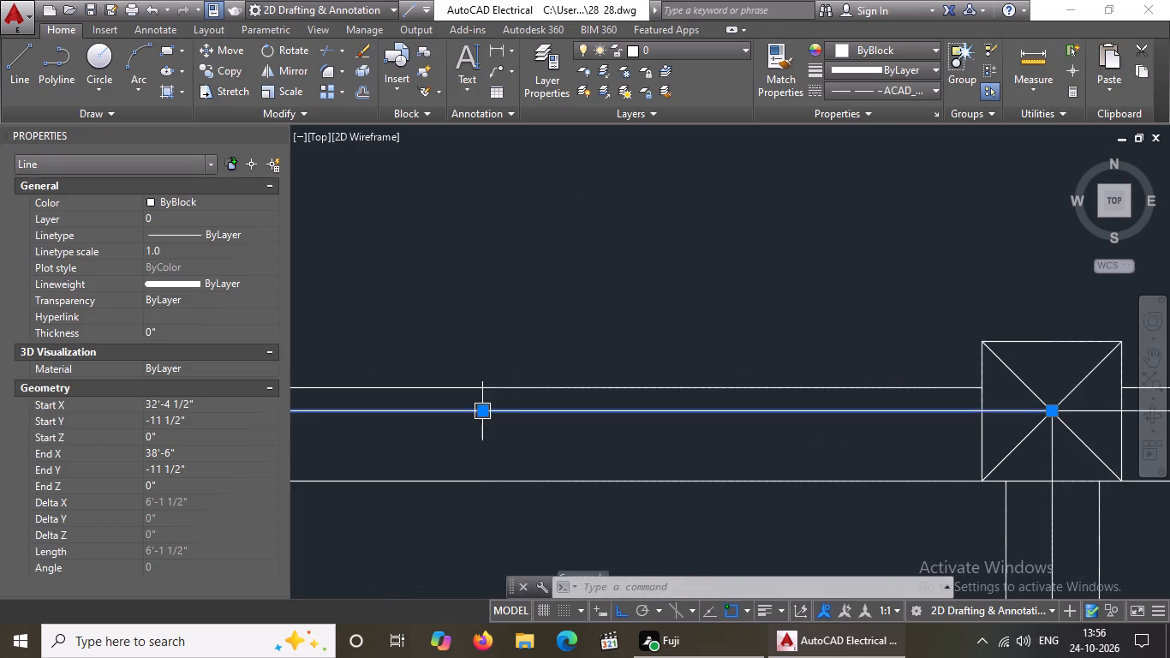
{"action": "left_click", "coordinate": [893, 56]}
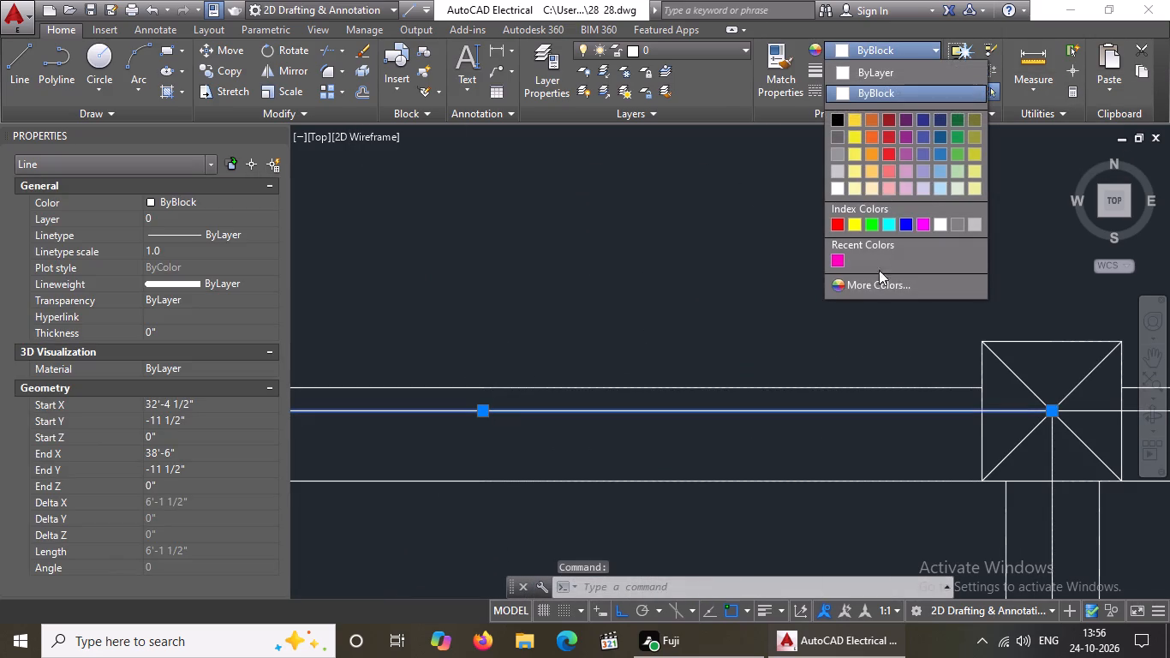
{"action": "left_click", "coordinate": [736, 278]}
{"action": "left_click", "coordinate": [906, 93]}
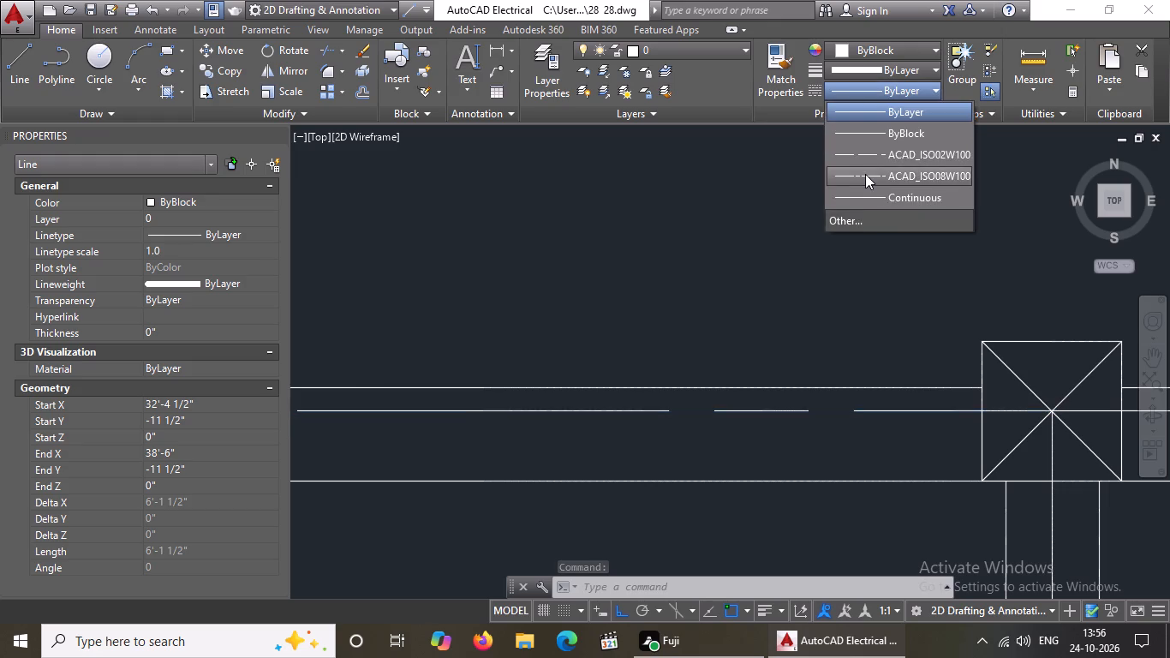
{"action": "left_click", "coordinate": [866, 173]}
{"action": "left_click", "coordinate": [906, 41]}
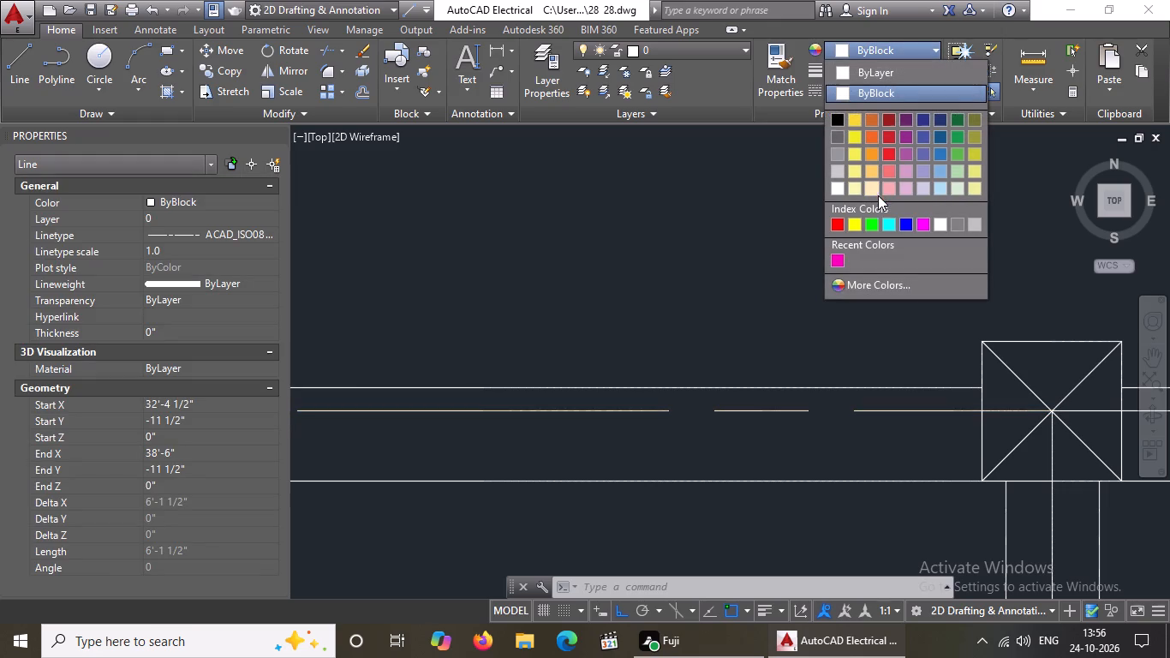
{"action": "left_click", "coordinate": [904, 70]}
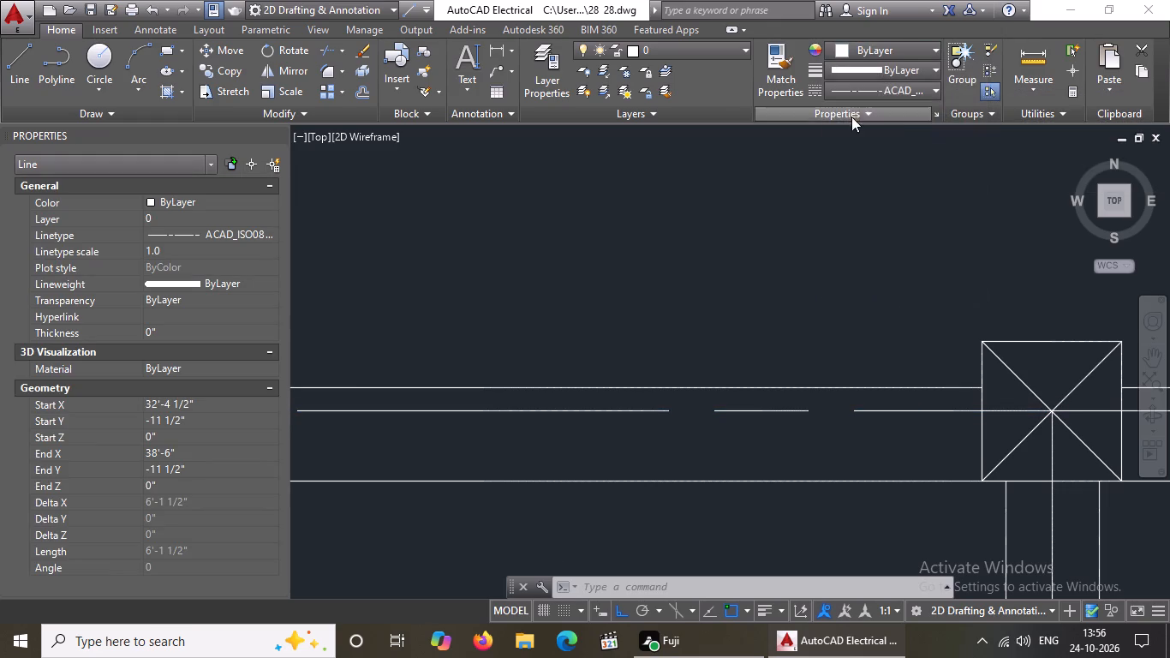
{"action": "left_click", "coordinate": [908, 87]}
{"action": "left_click", "coordinate": [878, 154]}
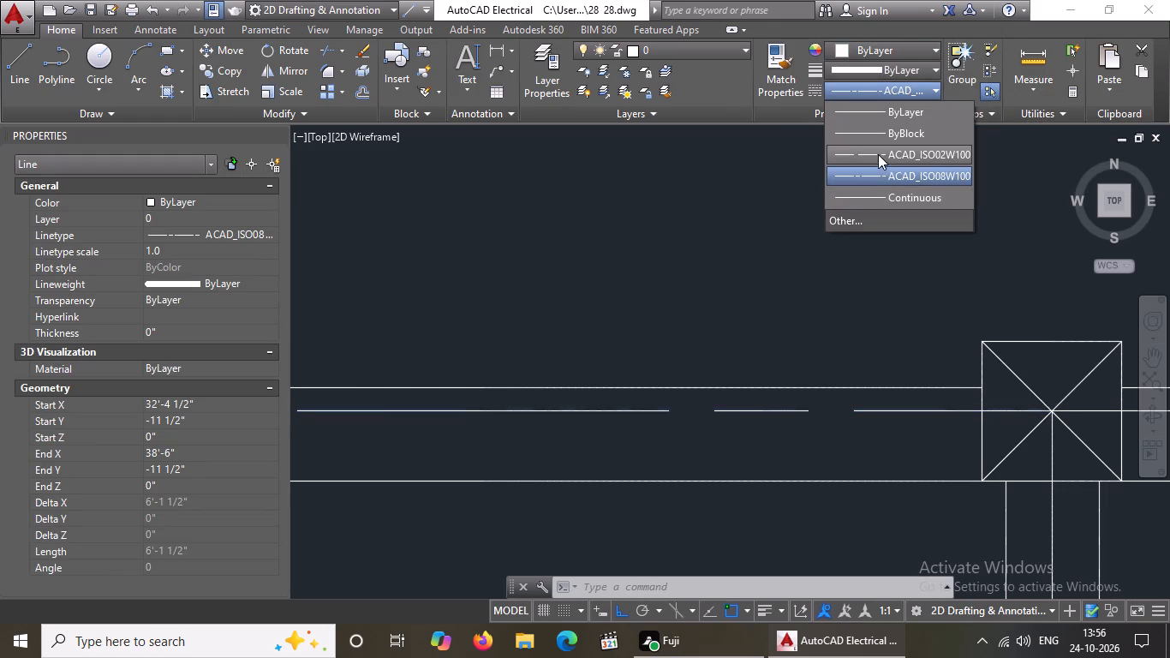
{"action": "left_click", "coordinate": [194, 252]}
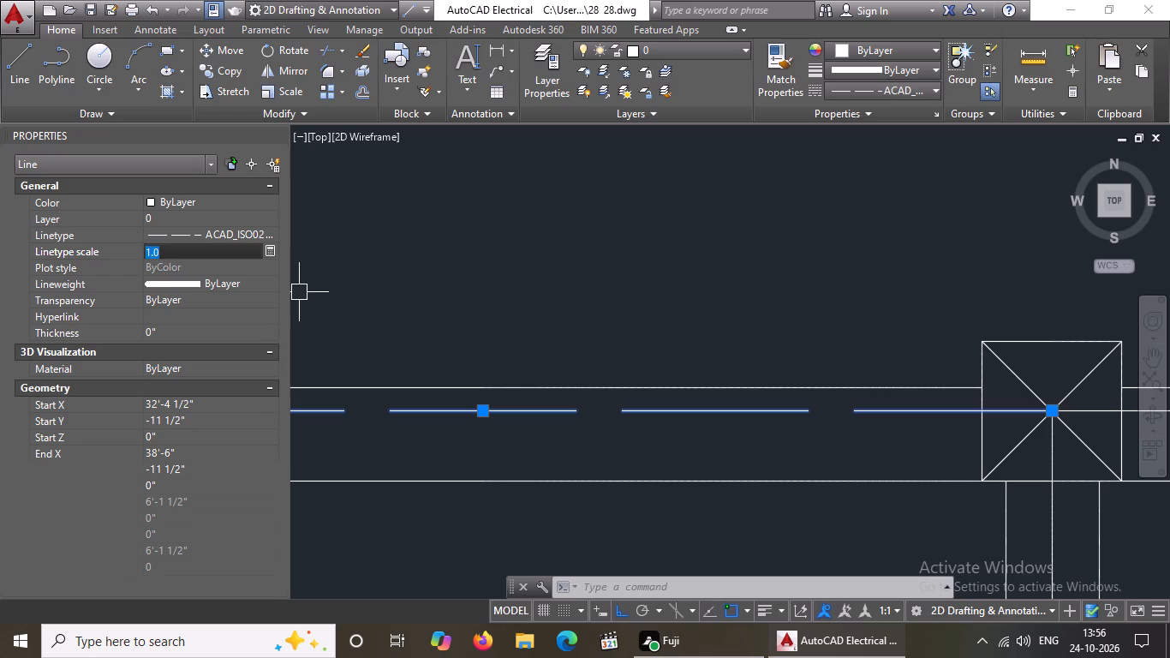
{"action": "key", "text": "BackSpace"}
{"action": "key", "text": "BackSpace"}
{"action": "key", "text": "BackSpace"}
{"action": "key", "text": "2"}
{"action": "key", "text": "Return"}
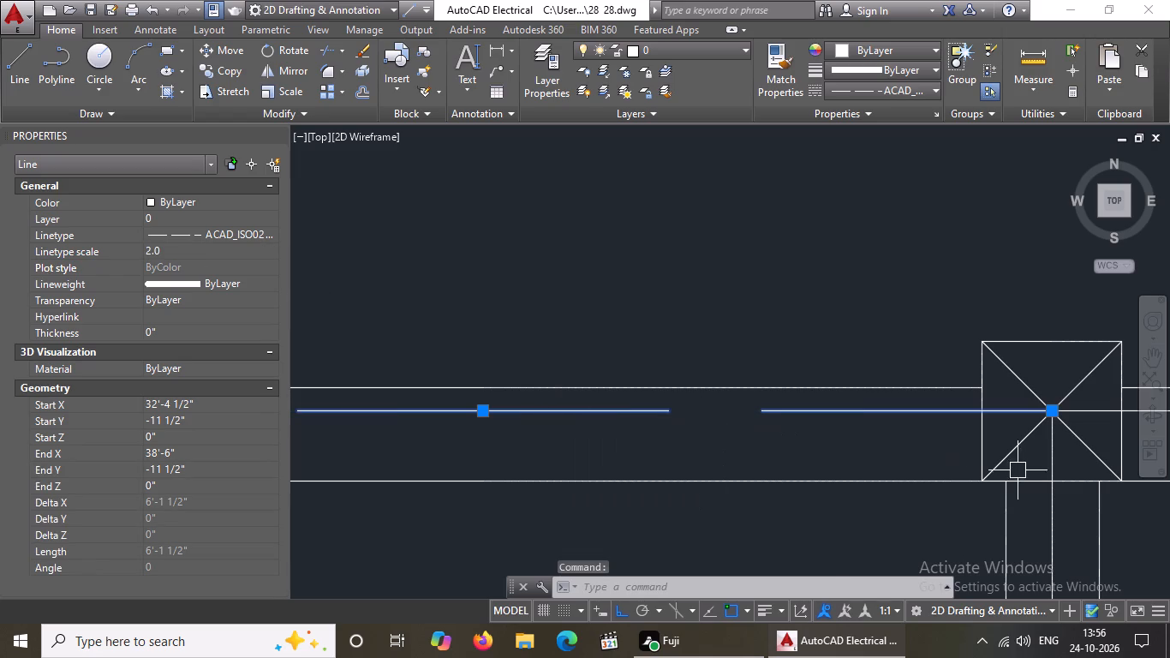
Give the right centre line segment of the small rooms' top wall, ending at the outer wall, the ACAD_ISO02W100 linetype, scale 2.
{"action": "scroll", "coordinate": [996, 465], "scroll_direction": "down", "scroll_amount": 7}
{"action": "scroll", "coordinate": [1095, 497], "scroll_direction": "up", "scroll_amount": 1}
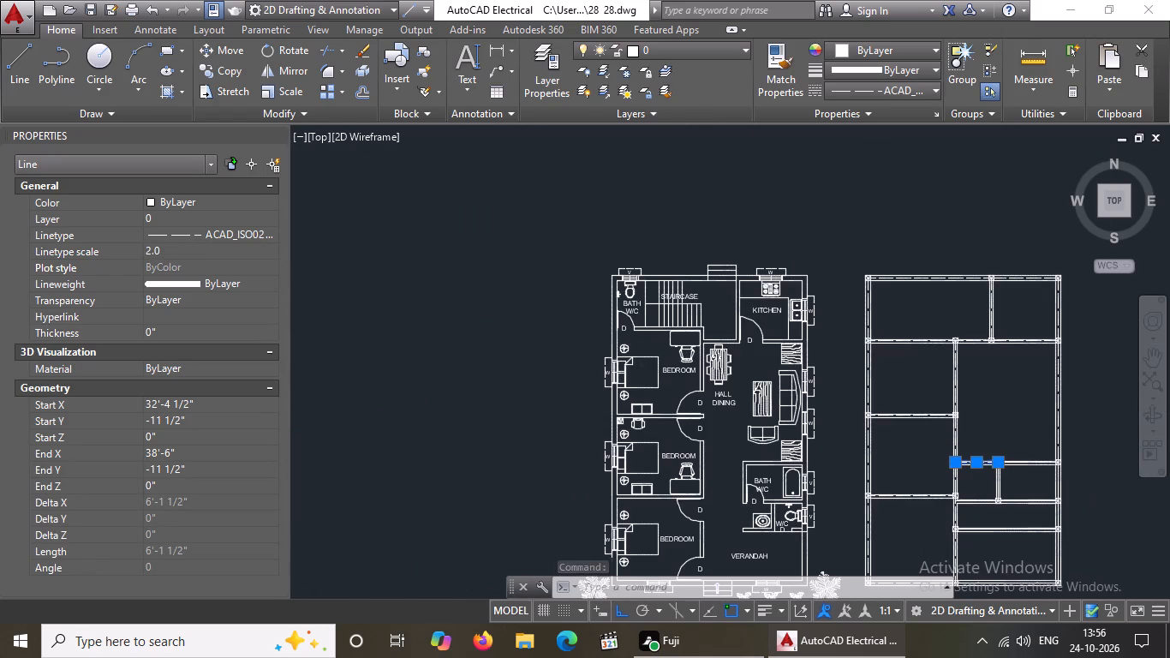
{"action": "scroll", "coordinate": [1095, 497], "scroll_direction": "up", "scroll_amount": 2}
{"action": "scroll", "coordinate": [754, 352], "scroll_direction": "up", "scroll_amount": 3}
{"action": "left_click", "coordinate": [760, 390]}
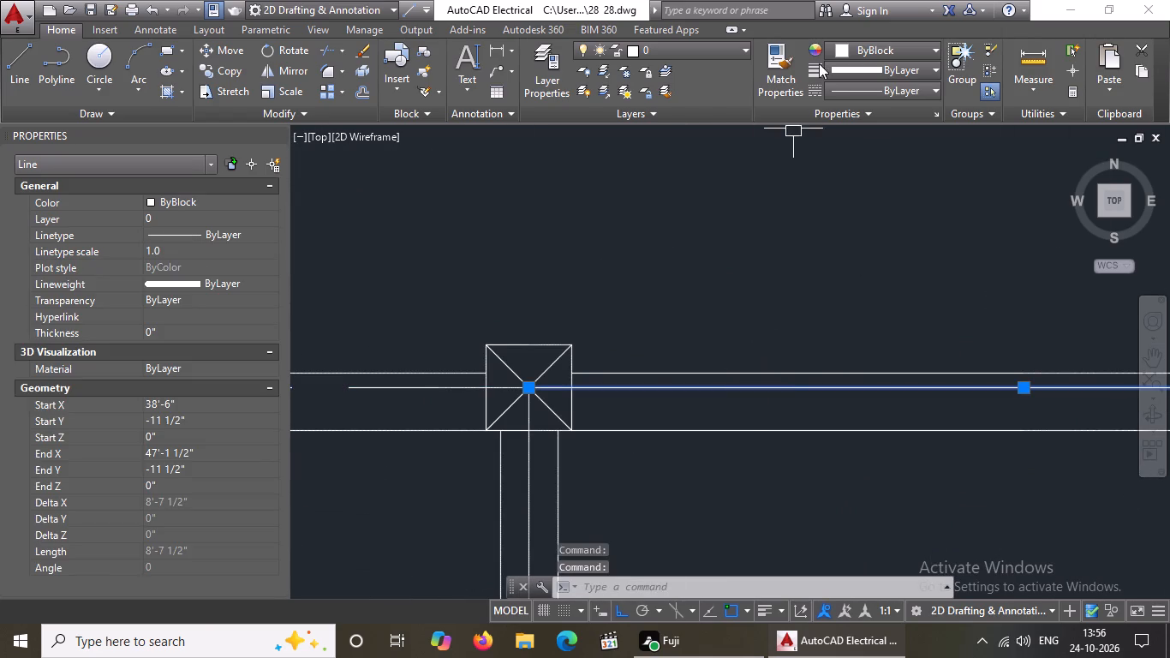
{"action": "left_click", "coordinate": [873, 92]}
{"action": "left_click", "coordinate": [880, 147]}
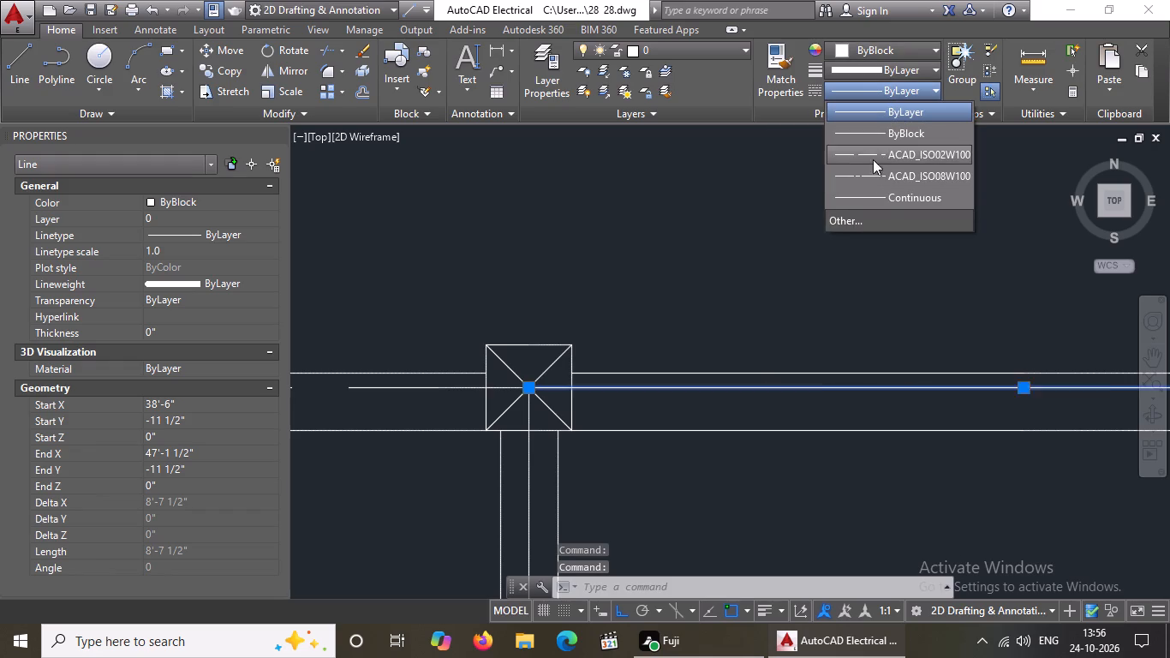
{"action": "left_click", "coordinate": [182, 252]}
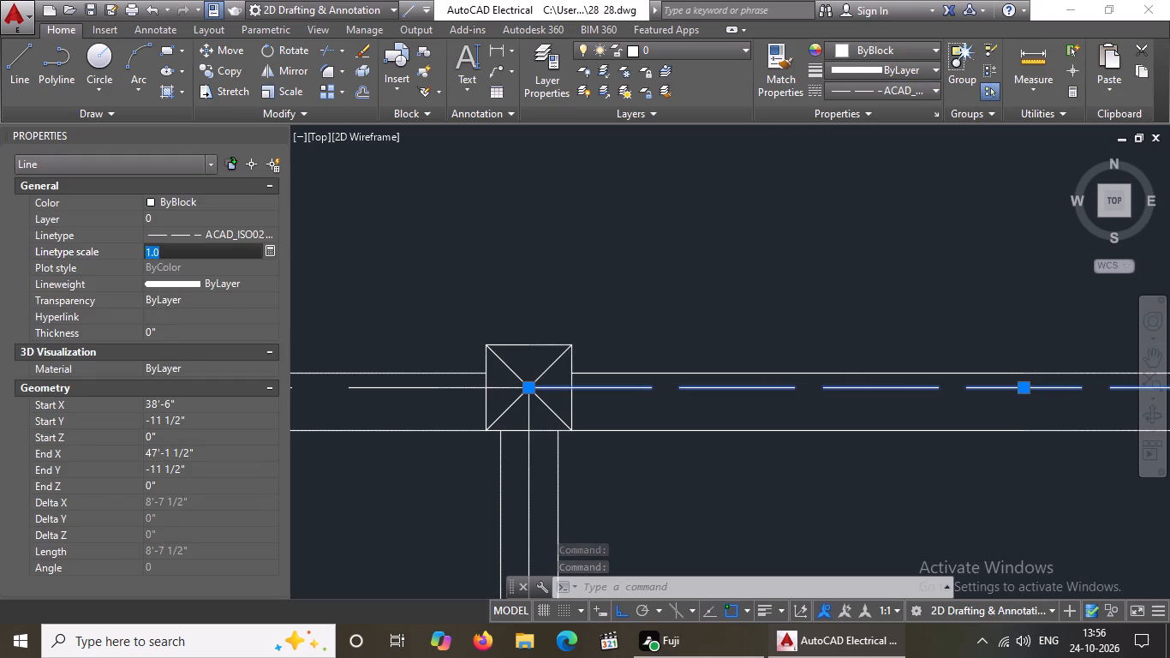
{"action": "key", "text": "BackSpace"}
{"action": "key", "text": "BackSpace"}
{"action": "key", "text": "2"}
{"action": "key", "text": "Return"}
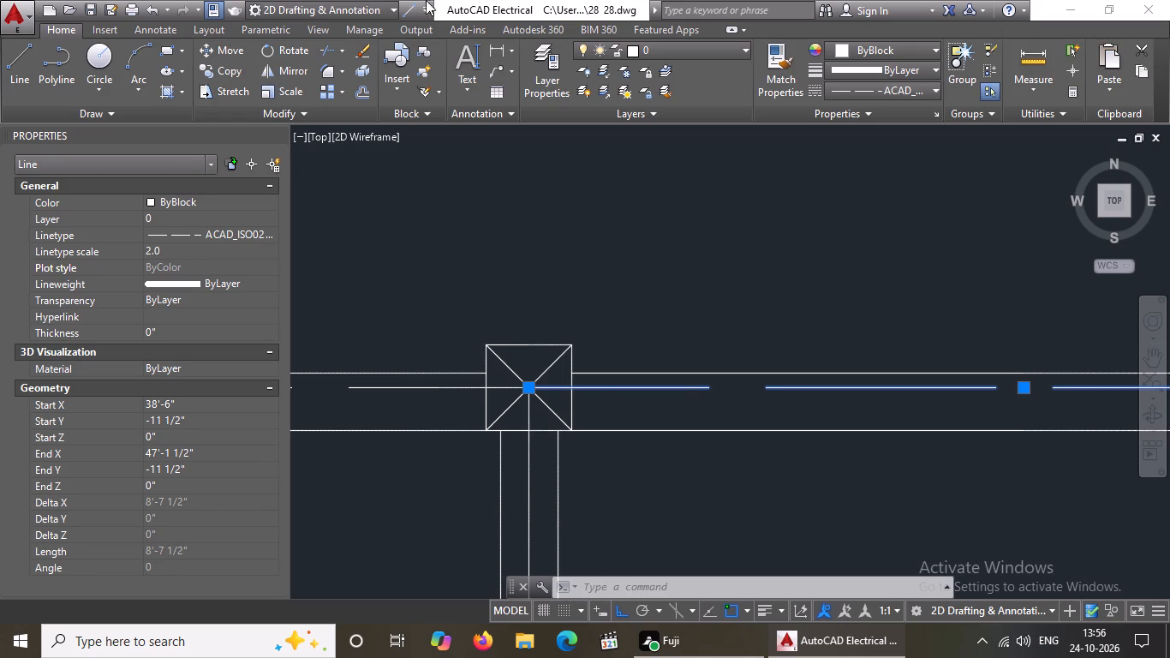
Give the centre line of the vertical partition between the two small rooms the ACAD_ISO02W100 linetype with linetype scale 2.
{"action": "scroll", "coordinate": [638, 427], "scroll_direction": "down", "scroll_amount": 3}
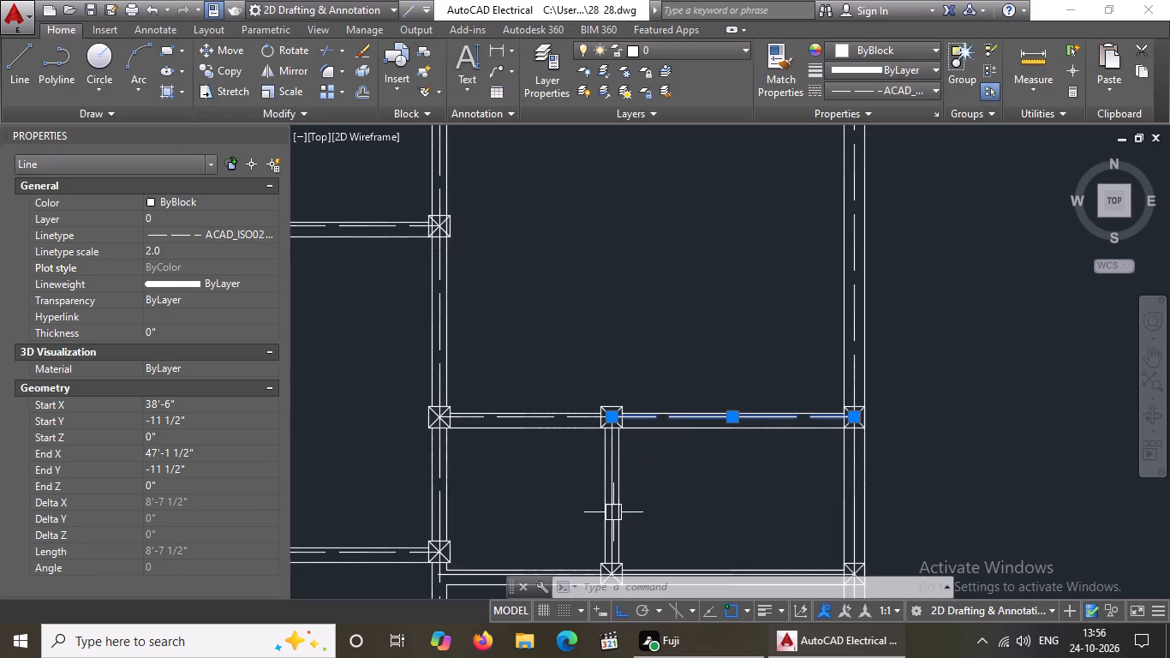
{"action": "scroll", "coordinate": [612, 512], "scroll_direction": "up", "scroll_amount": 1}
{"action": "left_click", "coordinate": [608, 500]}
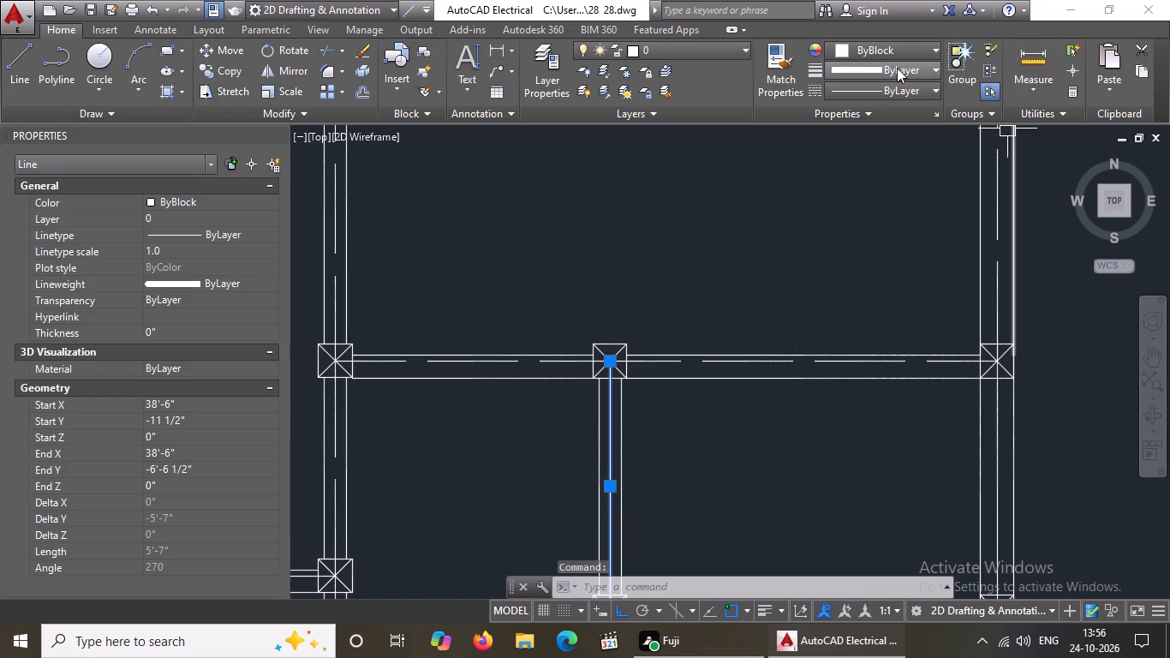
{"action": "left_click", "coordinate": [890, 87]}
{"action": "left_click", "coordinate": [864, 155]}
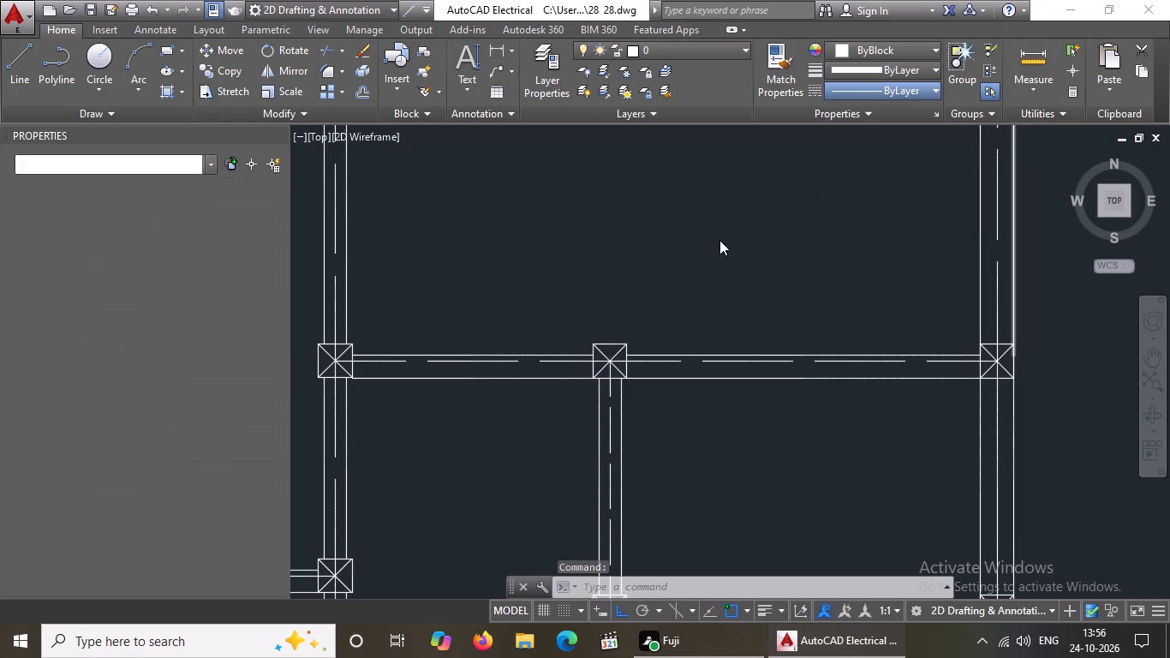
{"action": "left_click", "coordinate": [169, 253]}
{"action": "key", "text": "BackSpace"}
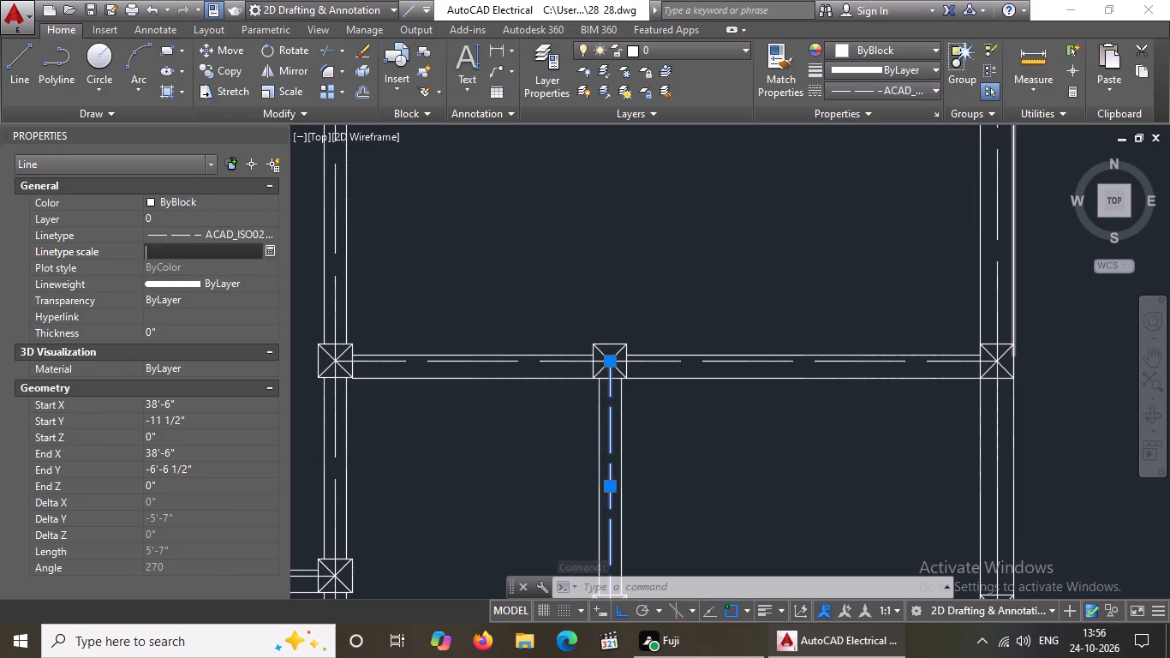
{"action": "key", "text": "BackSpace"}
{"action": "key", "text": "2"}
{"action": "key", "text": "Return"}
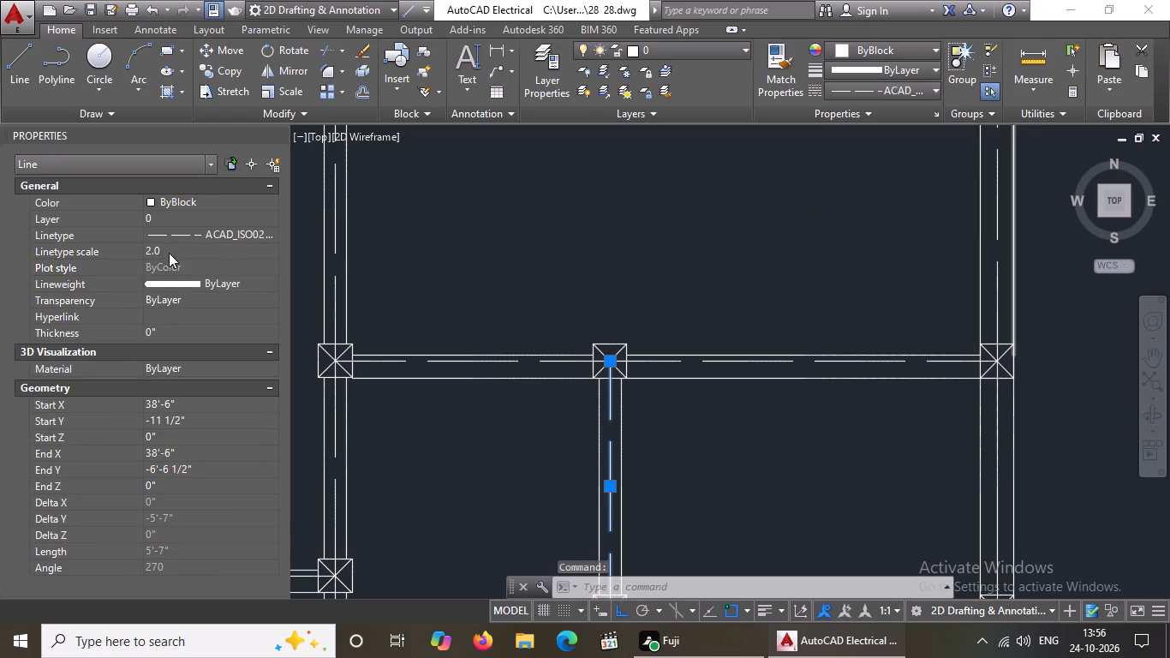
Give the right outer wall's centre line segment beside the small rooms the ACAD_ISO02W100 linetype with linetype scale 2.
{"action": "left_click", "coordinate": [1002, 457]}
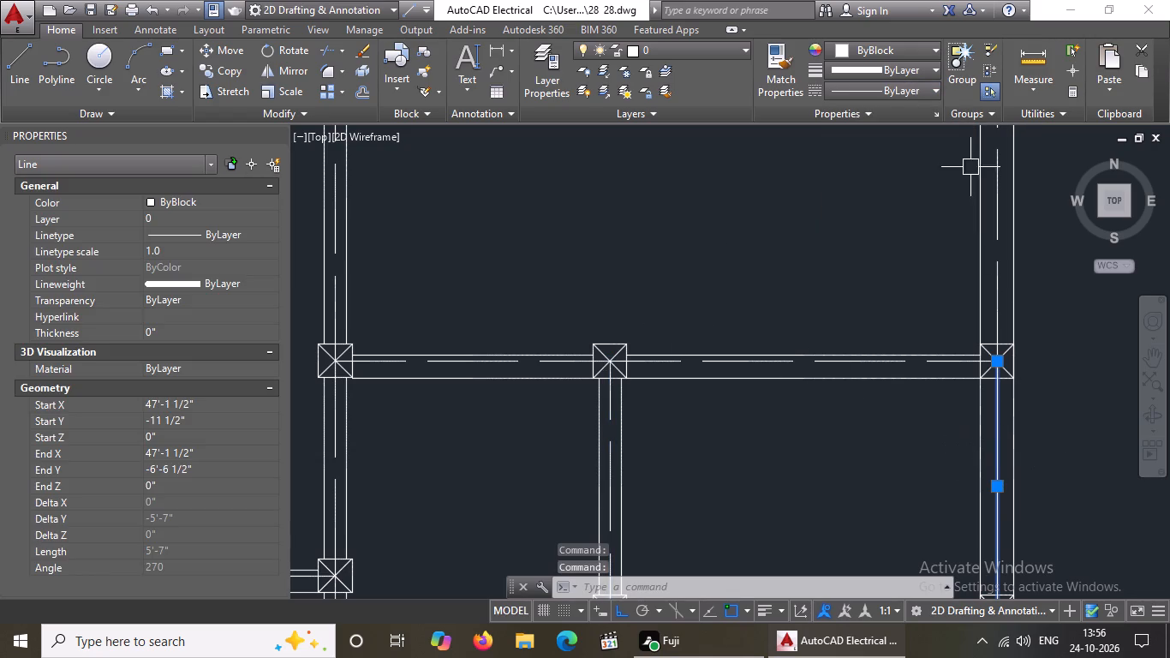
{"action": "left_click", "coordinate": [909, 91]}
{"action": "left_click", "coordinate": [884, 150]}
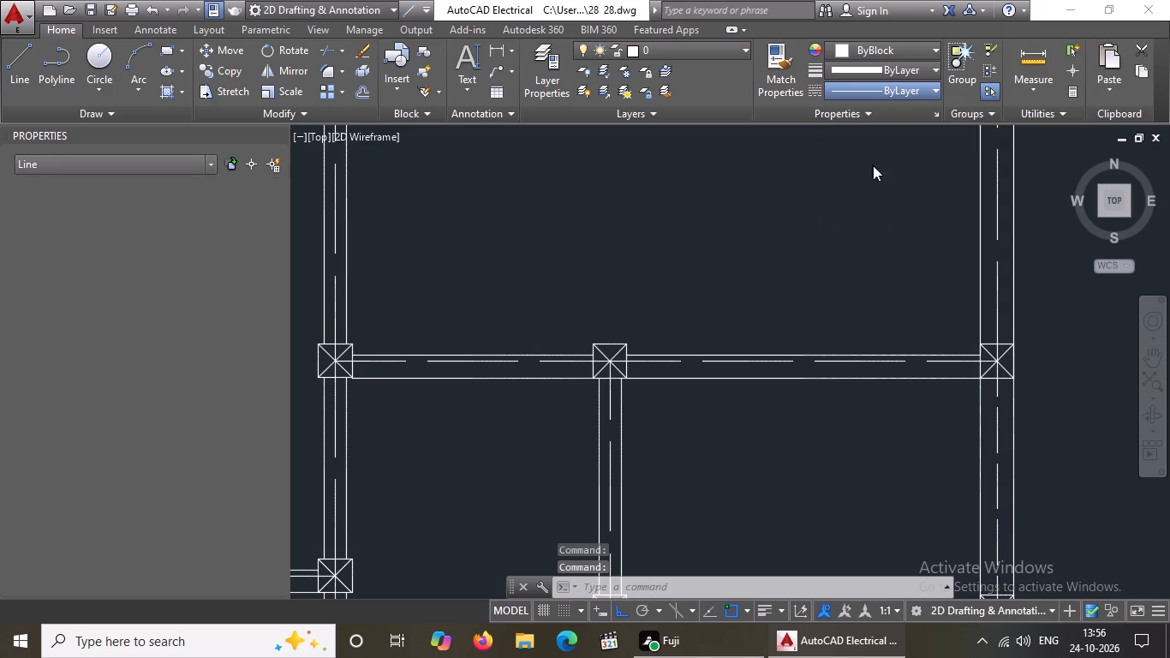
{"action": "left_click", "coordinate": [198, 255]}
{"action": "key", "text": "BackSpace"}
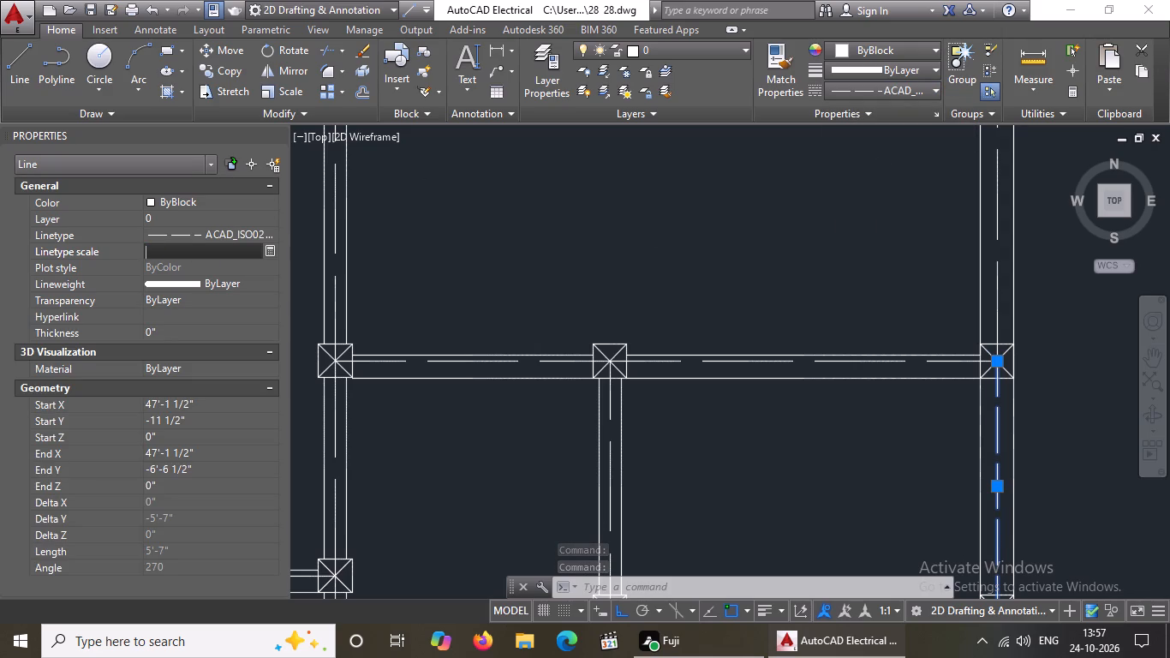
{"action": "key", "text": "BackSpace"}
{"action": "key", "text": "2"}
{"action": "key", "text": "Return"}
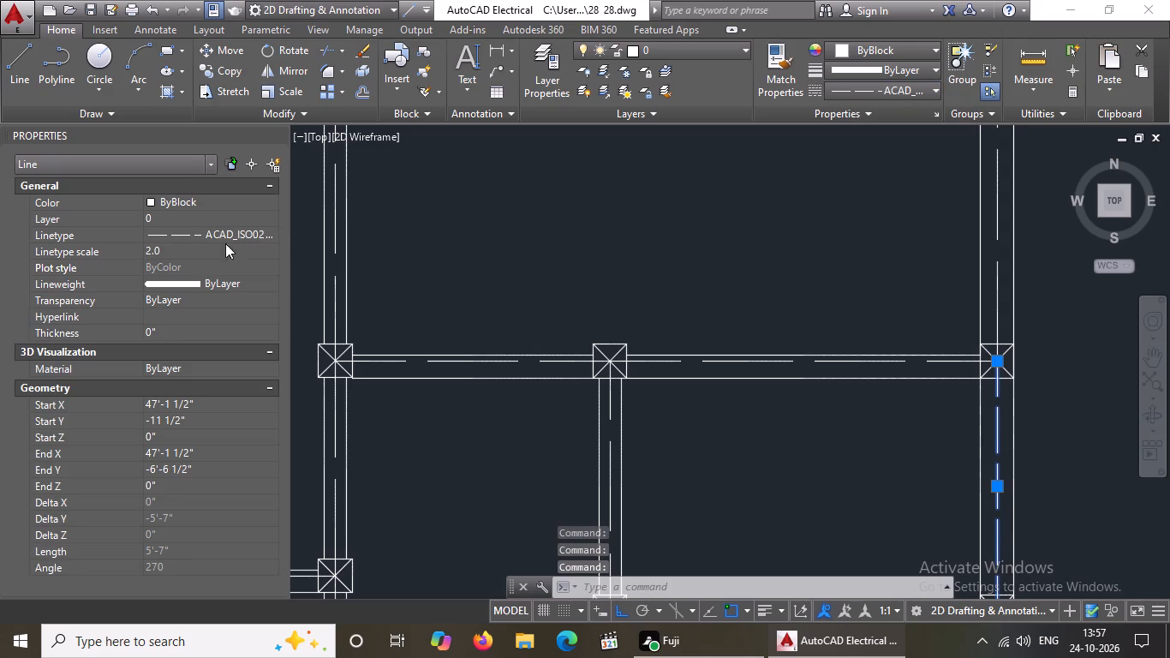
Give the left centre line segment of the small rooms' bottom wall the ACAD_ISO02W100 linetype with linetype scale 2.
{"action": "scroll", "coordinate": [684, 433], "scroll_direction": "down", "scroll_amount": 3}
{"action": "scroll", "coordinate": [666, 536], "scroll_direction": "up", "scroll_amount": 2}
{"action": "scroll", "coordinate": [557, 386], "scroll_direction": "up", "scroll_amount": 3}
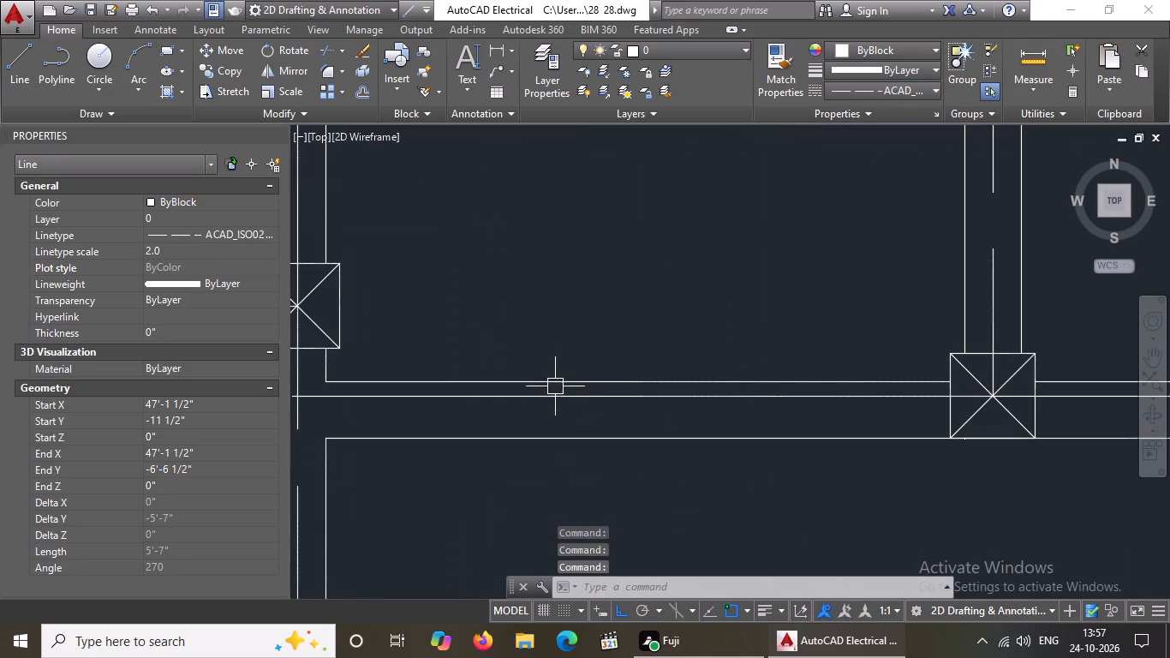
{"action": "left_click", "coordinate": [542, 404]}
{"action": "left_click", "coordinate": [546, 394]}
{"action": "left_click", "coordinate": [546, 397]}
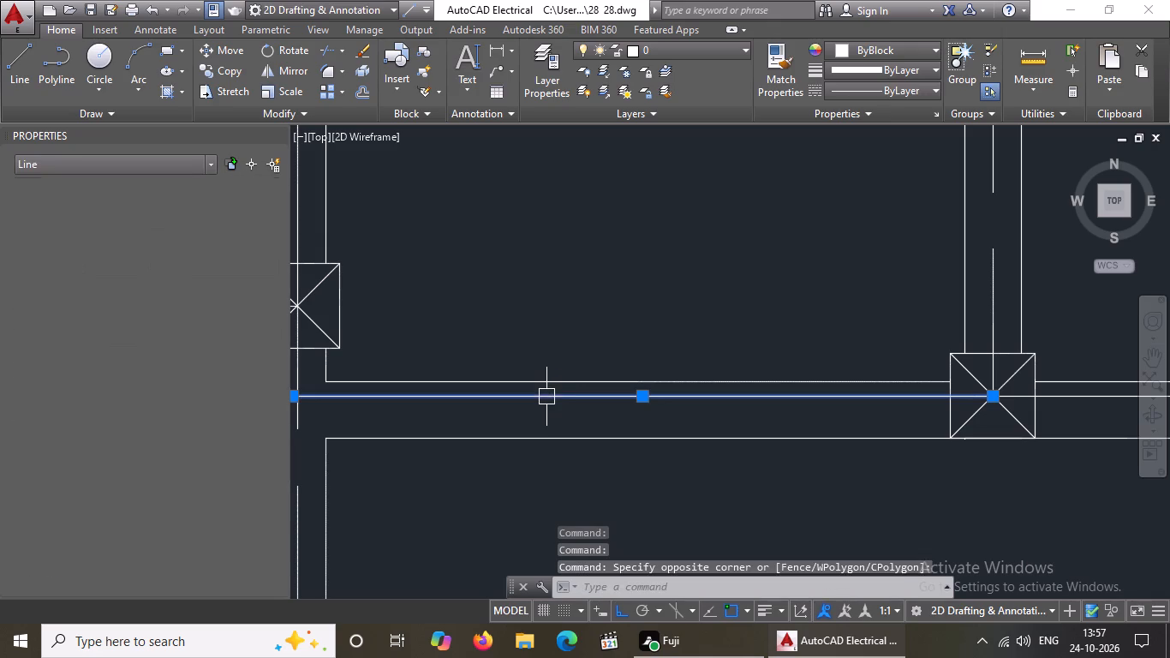
{"action": "left_click", "coordinate": [892, 87]}
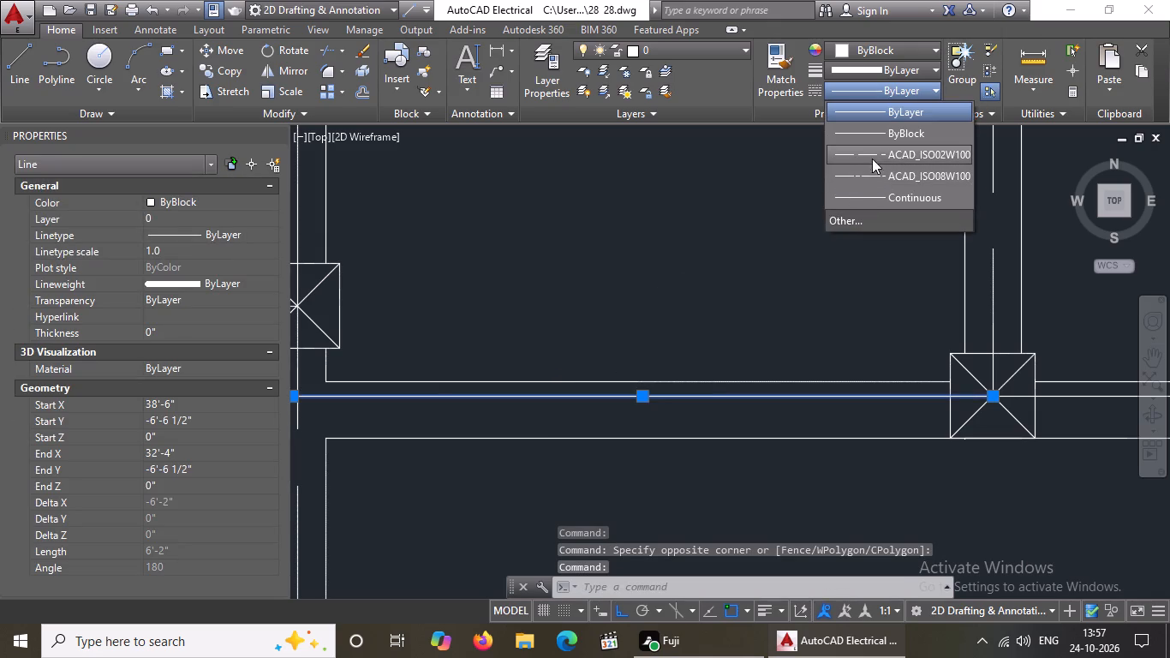
{"action": "left_click", "coordinate": [875, 153]}
{"action": "left_click", "coordinate": [171, 248]}
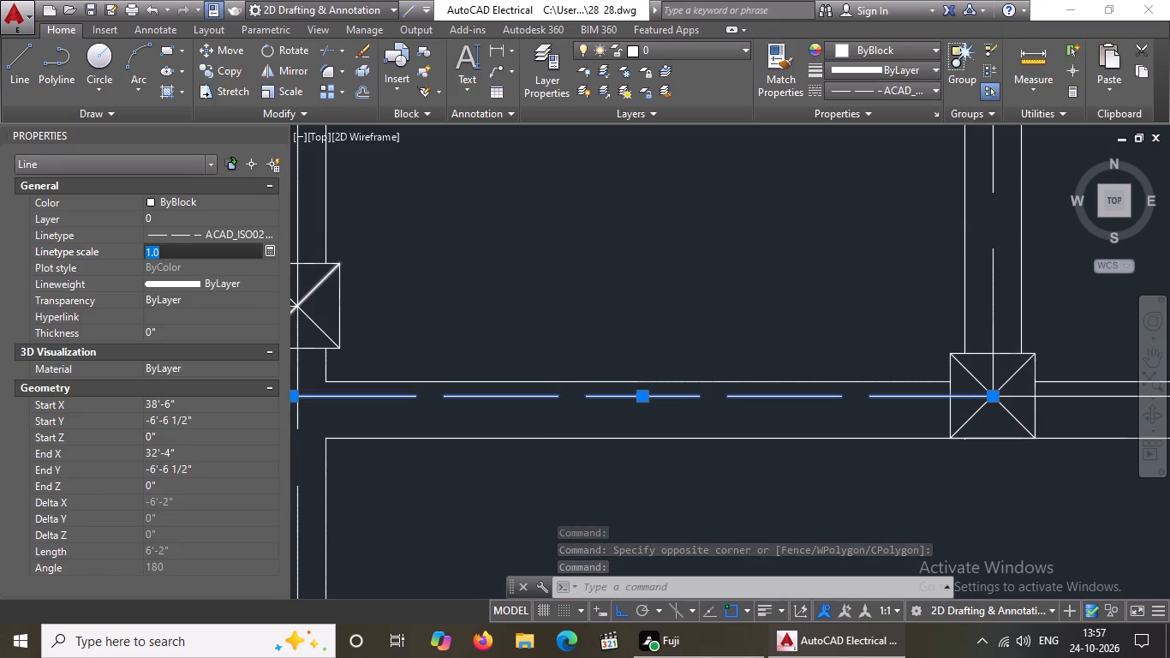
{"action": "key", "text": "BackSpace"}
{"action": "key", "text": "BackSpace"}
{"action": "key", "text": "2"}
{"action": "key", "text": "Return"}
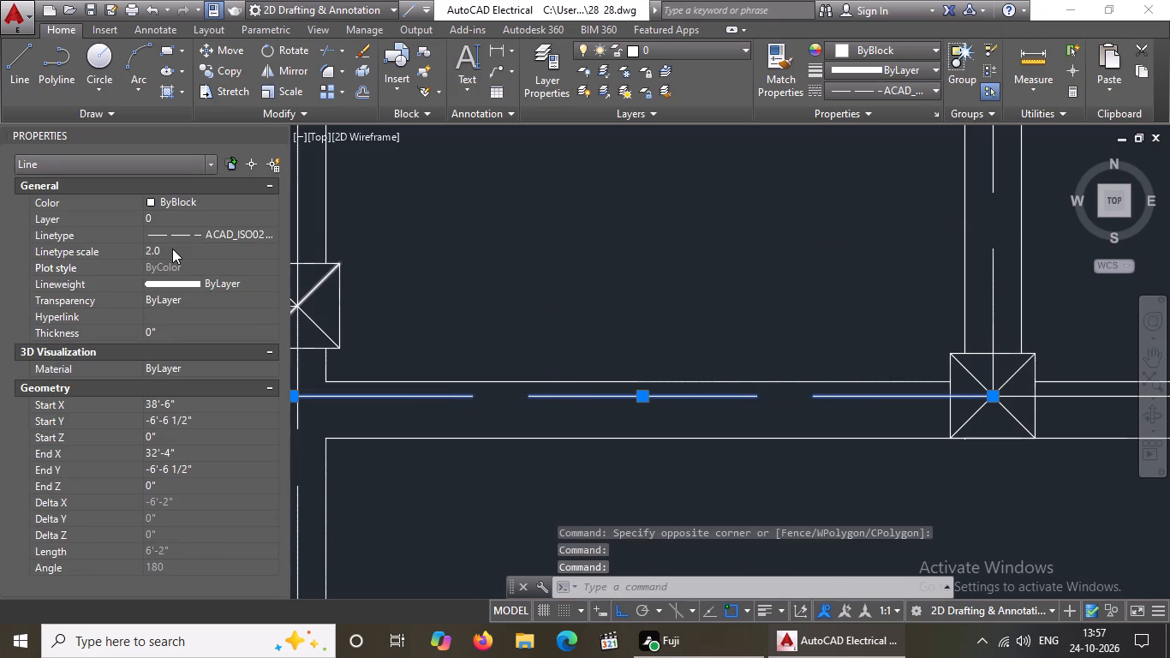
Give the right centre line segment of the small rooms' bottom wall, ending at the outer wall, the ACAD_ISO02W100 linetype, scale 2.
{"action": "scroll", "coordinate": [483, 392], "scroll_direction": "down", "scroll_amount": 3}
{"action": "scroll", "coordinate": [654, 405], "scroll_direction": "up", "scroll_amount": 2}
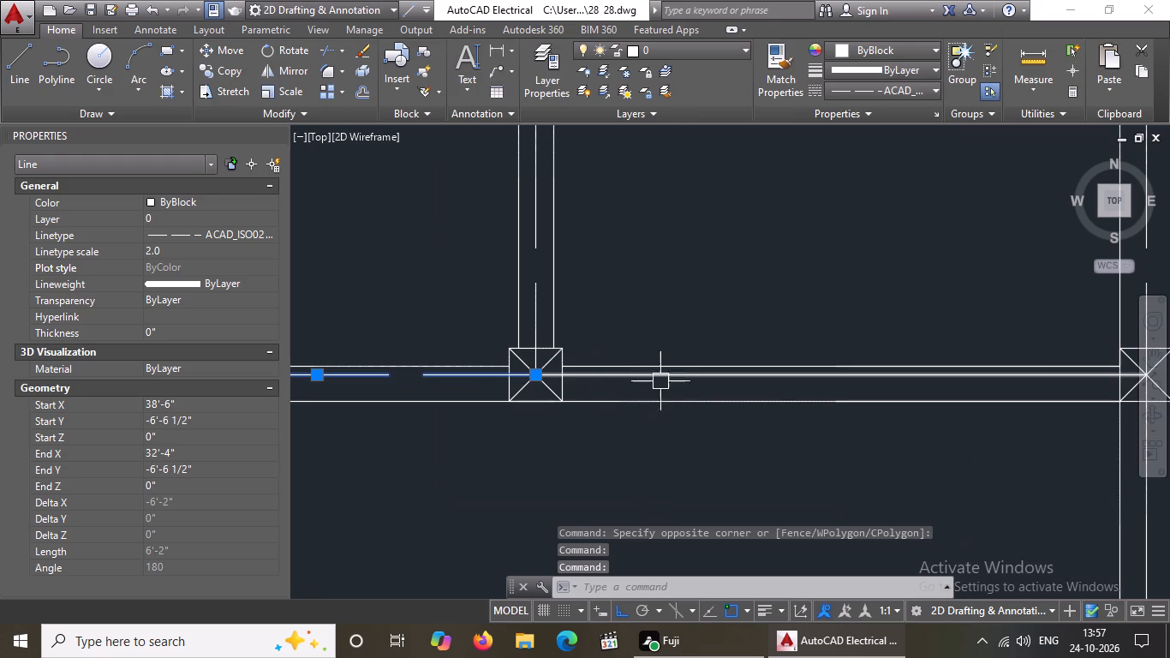
{"action": "left_click", "coordinate": [665, 375]}
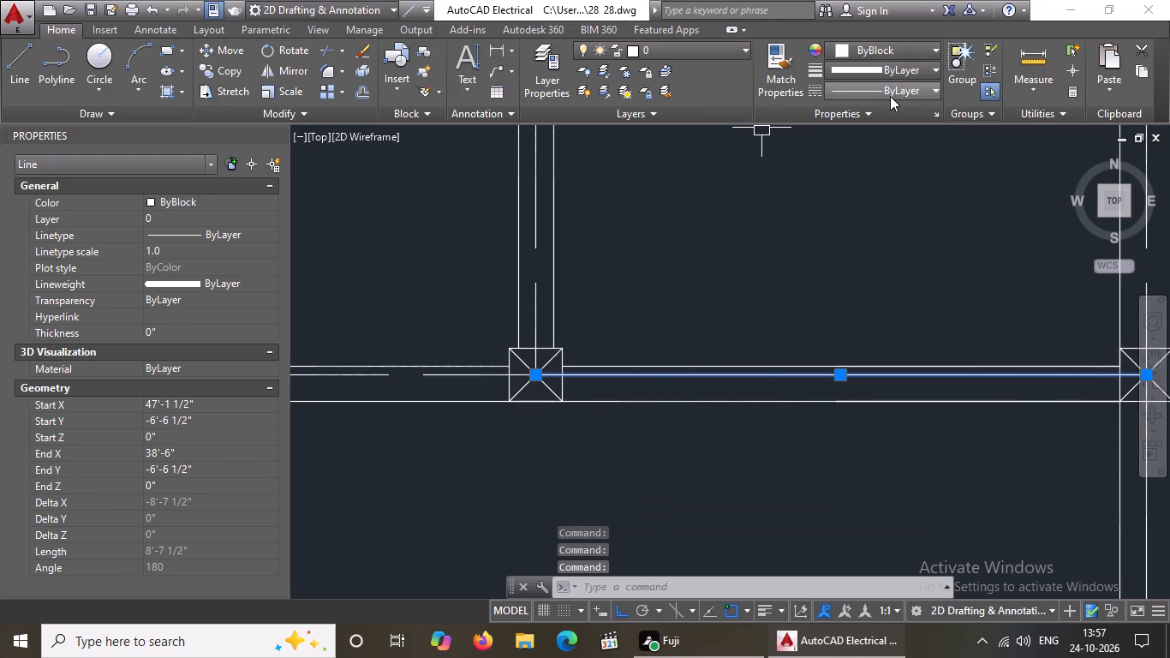
{"action": "left_click", "coordinate": [890, 96]}
{"action": "left_click", "coordinate": [879, 157]}
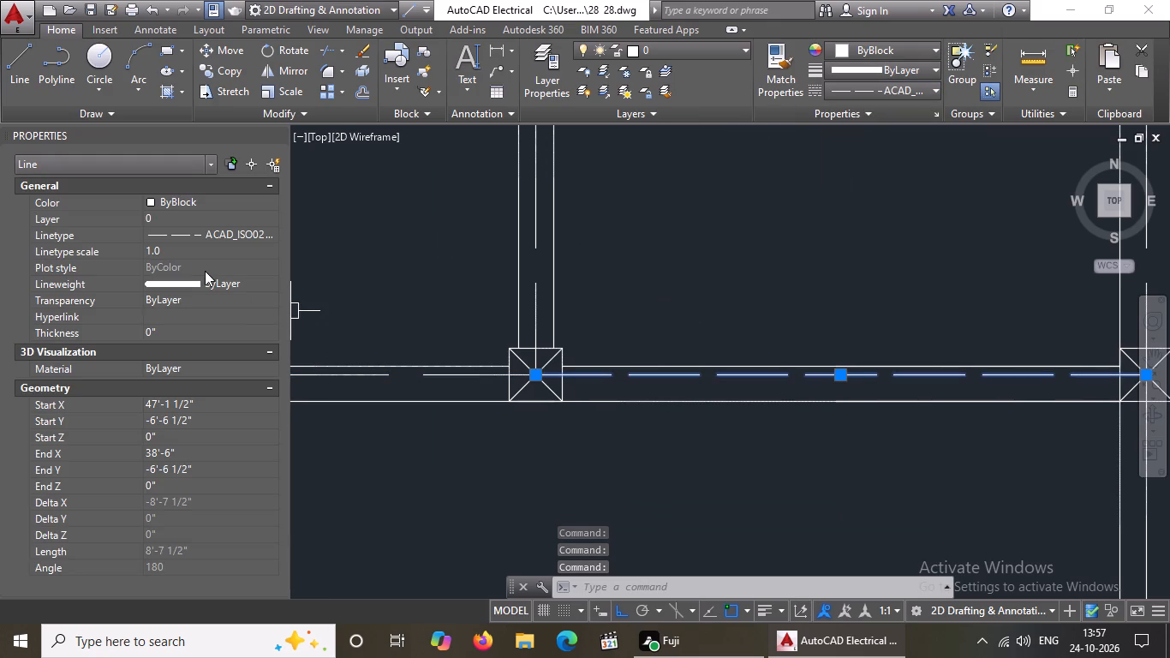
{"action": "left_click", "coordinate": [195, 248]}
{"action": "key", "text": "BackSpace"}
{"action": "key", "text": "BackSpace"}
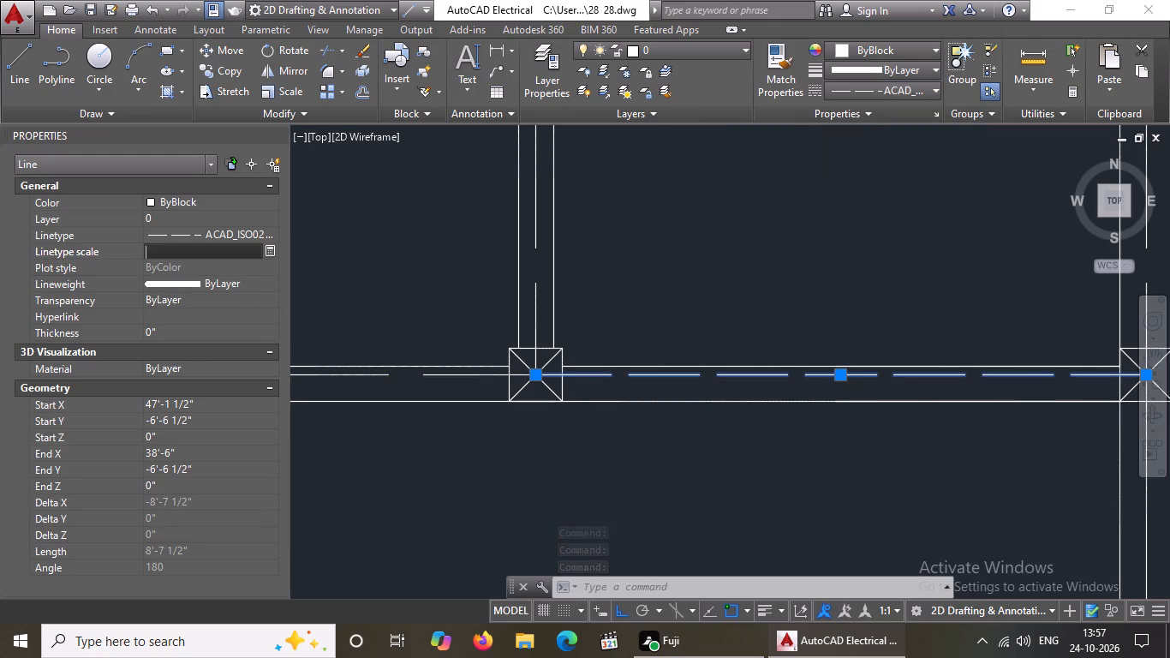
{"action": "key", "text": "2"}
{"action": "key", "text": "Return"}
Give the centre line of the horizontal wall just below the small rooms the ACAD_ISO02W100 linetype with linetype scale 2.
{"action": "scroll", "coordinate": [630, 244], "scroll_direction": "down", "scroll_amount": 3}
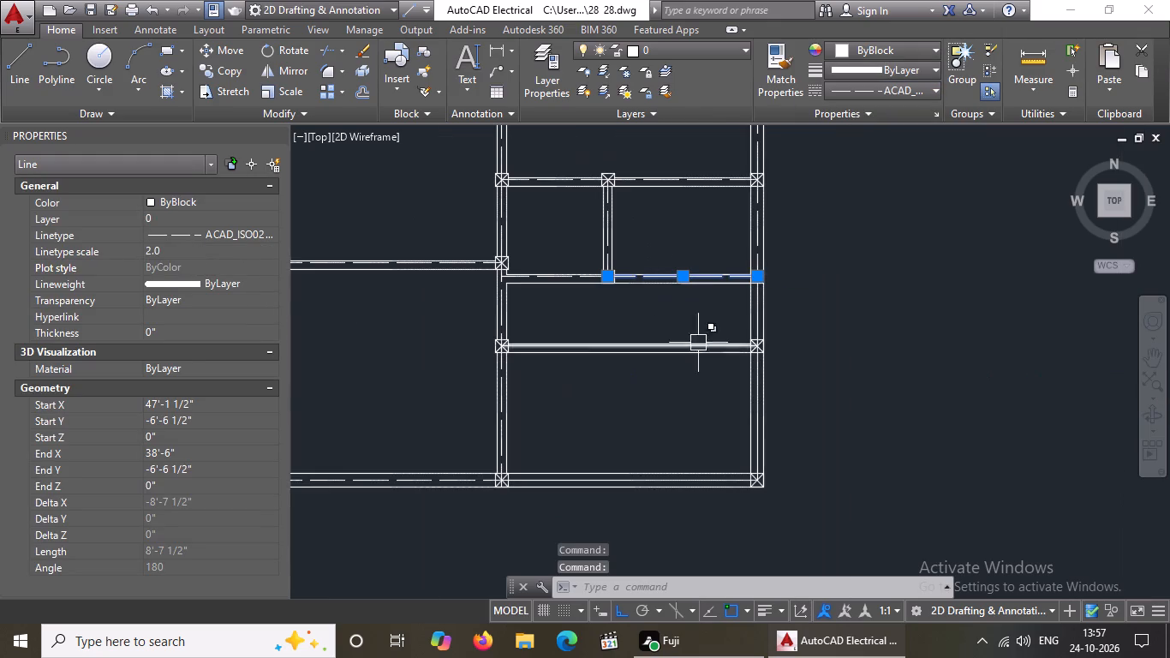
{"action": "scroll", "coordinate": [596, 345], "scroll_direction": "up", "scroll_amount": 3}
{"action": "left_click", "coordinate": [596, 344]}
{"action": "left_click", "coordinate": [904, 88]}
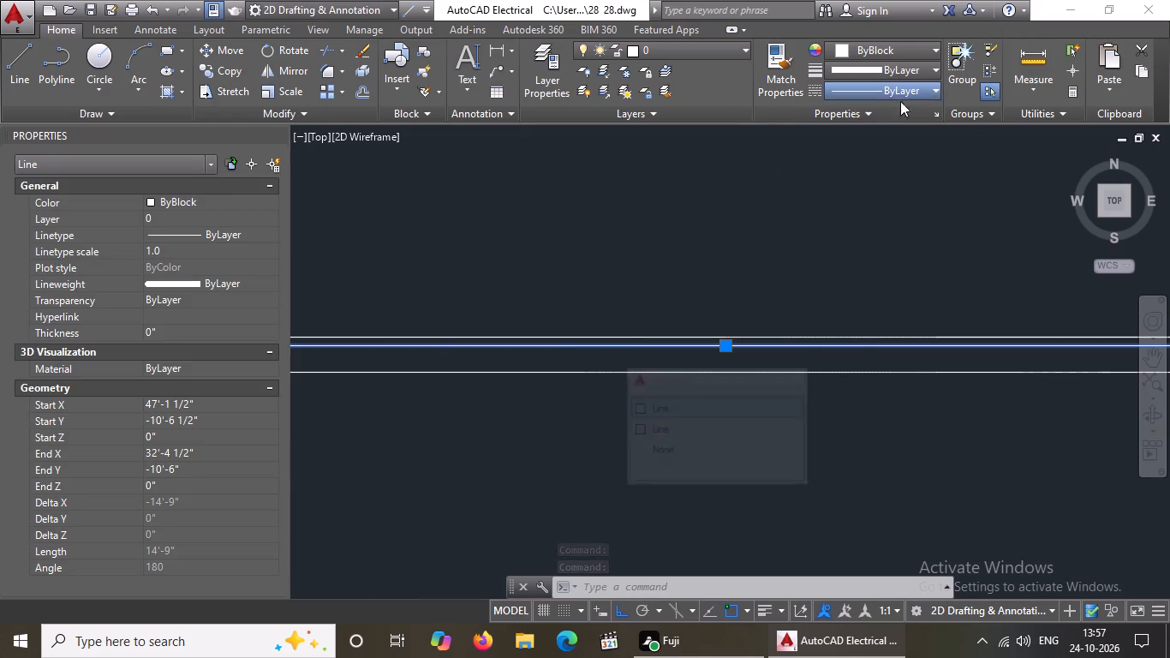
{"action": "left_click", "coordinate": [860, 159]}
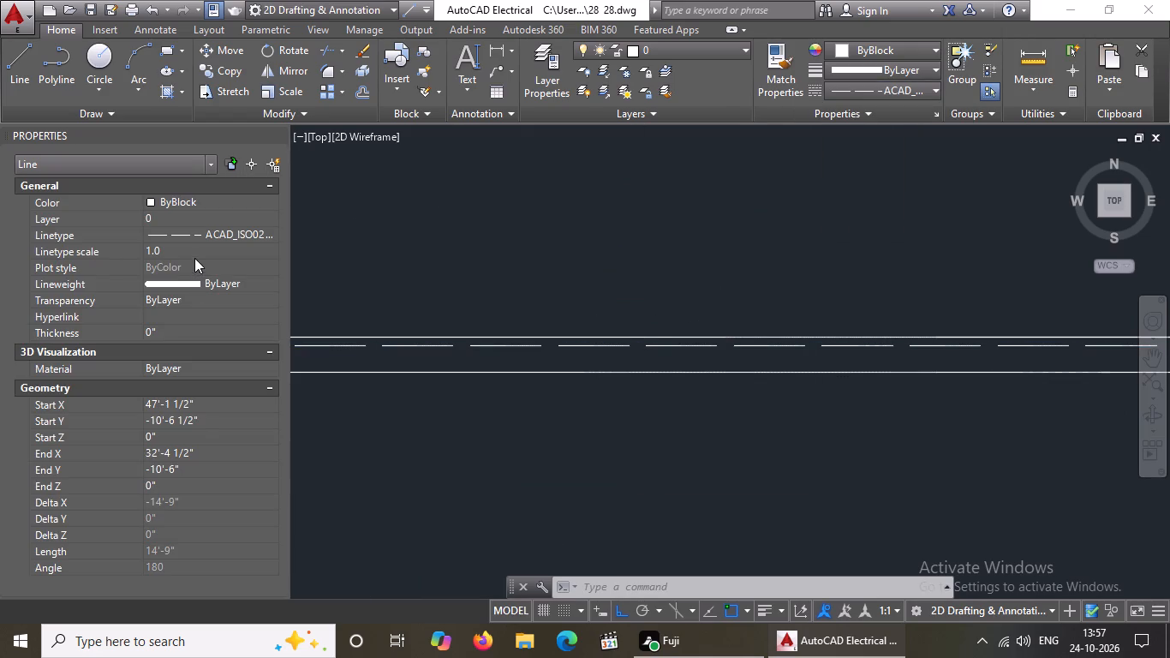
{"action": "left_click", "coordinate": [194, 257]}
{"action": "key", "text": "BackSpace"}
{"action": "key", "text": "BackSpace"}
{"action": "key", "text": "2"}
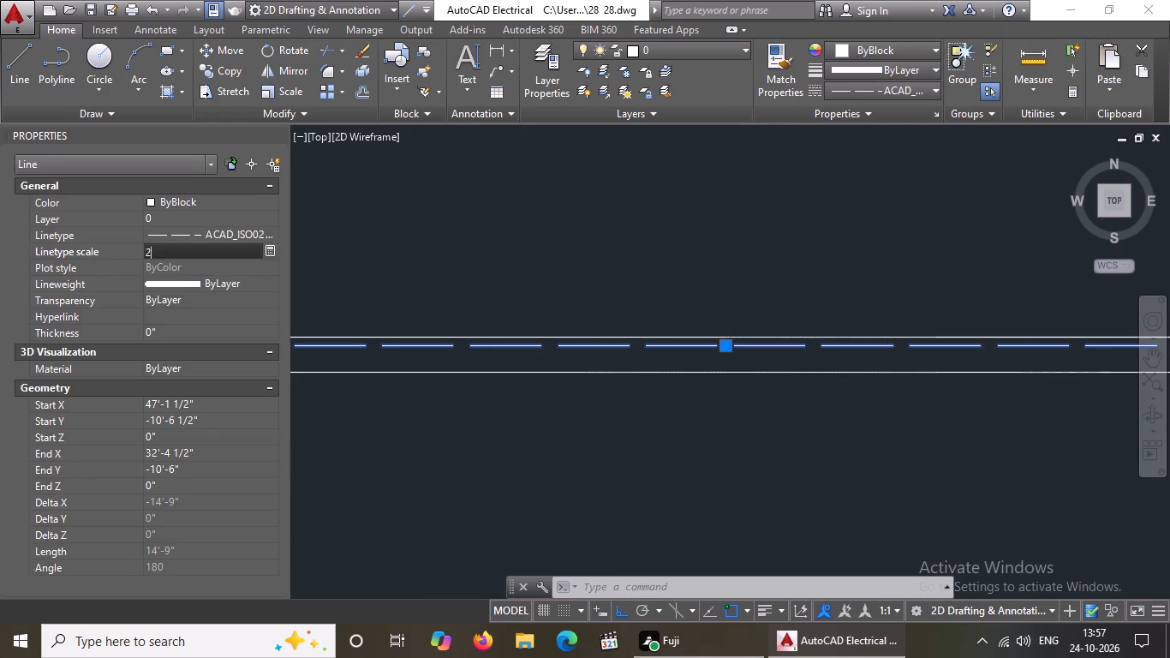
{"action": "key", "text": "Return"}
Give the right centre line segment of the plan's bottom outer wall the ACAD_ISO02W100 linetype with linetype scale 2.
{"action": "scroll", "coordinate": [561, 314], "scroll_direction": "down", "scroll_amount": 3}
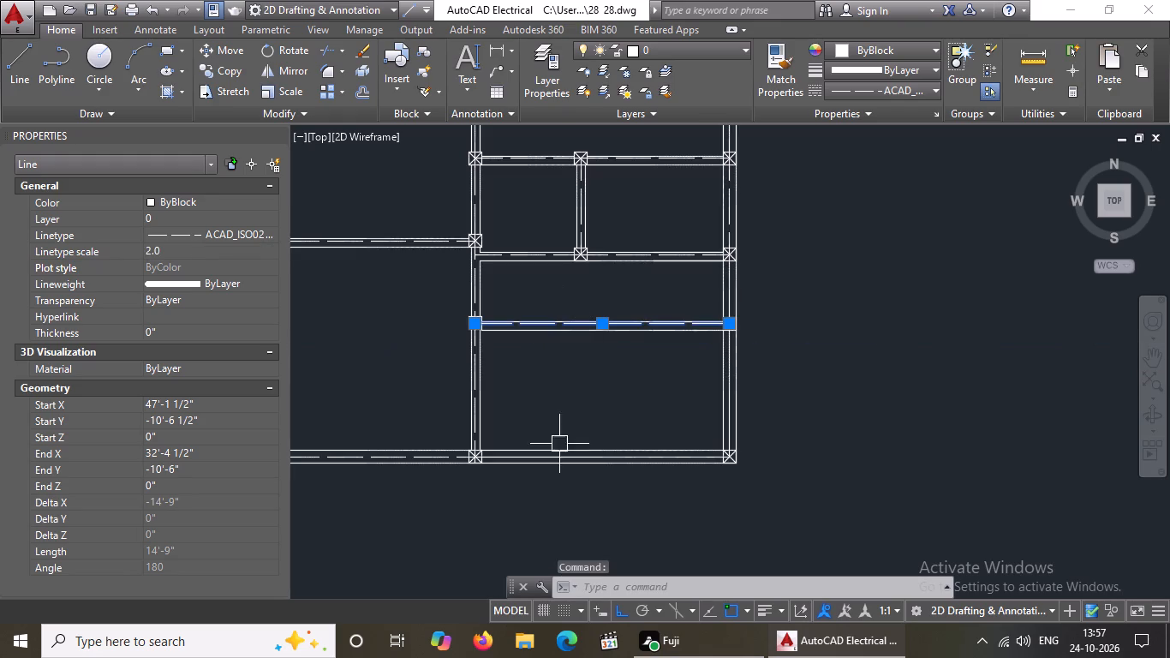
{"action": "scroll", "coordinate": [540, 475], "scroll_direction": "up", "scroll_amount": 2}
{"action": "left_click", "coordinate": [521, 429]}
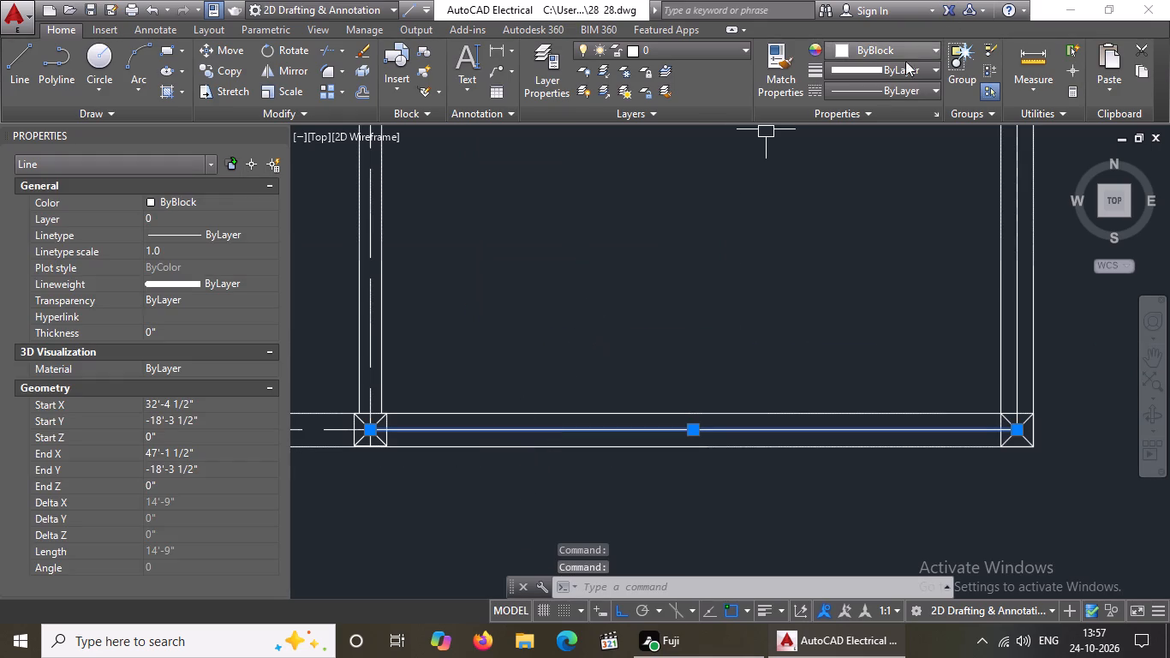
{"action": "left_click", "coordinate": [895, 90]}
{"action": "left_click", "coordinate": [879, 154]}
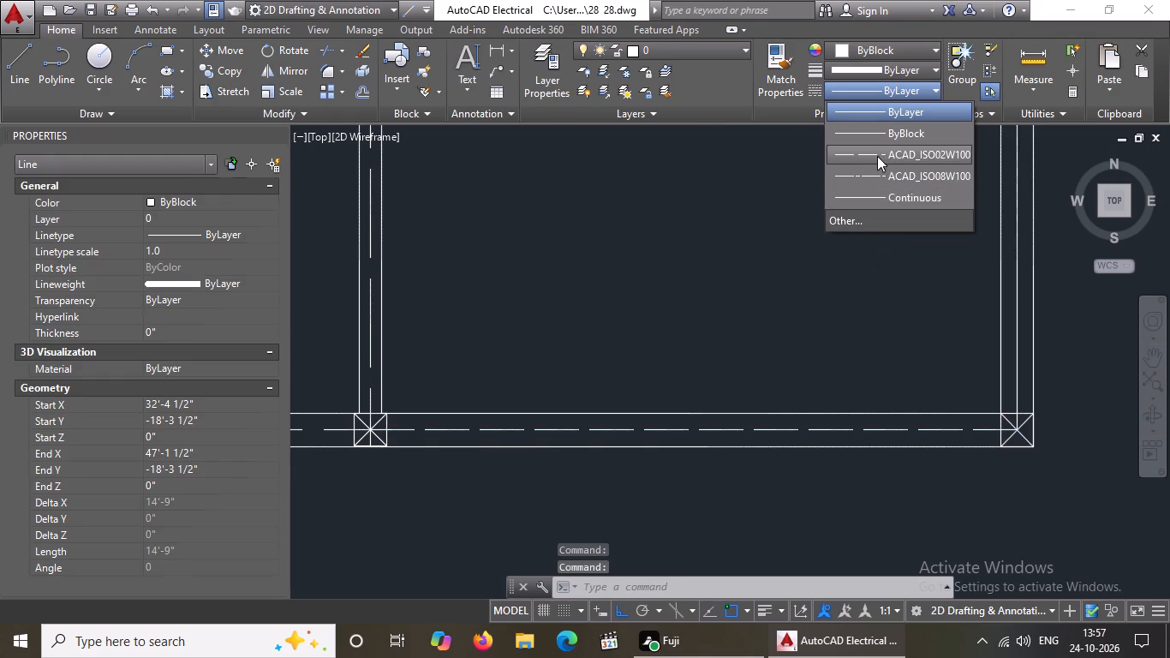
{"action": "left_click", "coordinate": [197, 248]}
{"action": "key", "text": "BackSpace"}
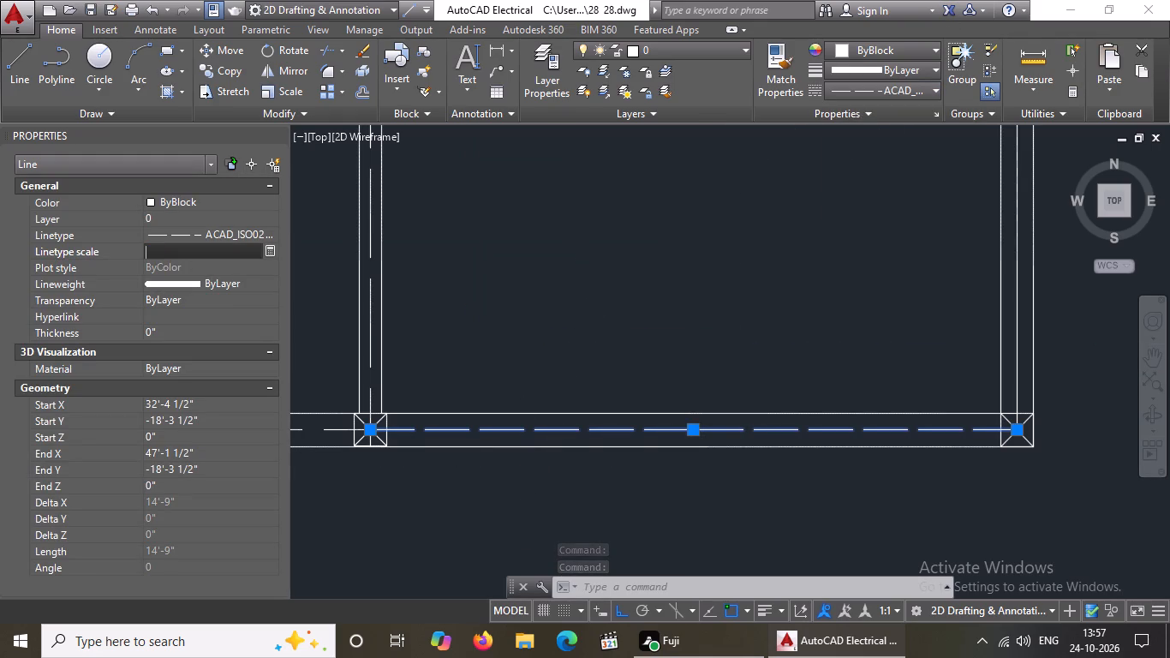
{"action": "key", "text": "BackSpace"}
{"action": "key", "text": "2"}
{"action": "key", "text": "Return"}
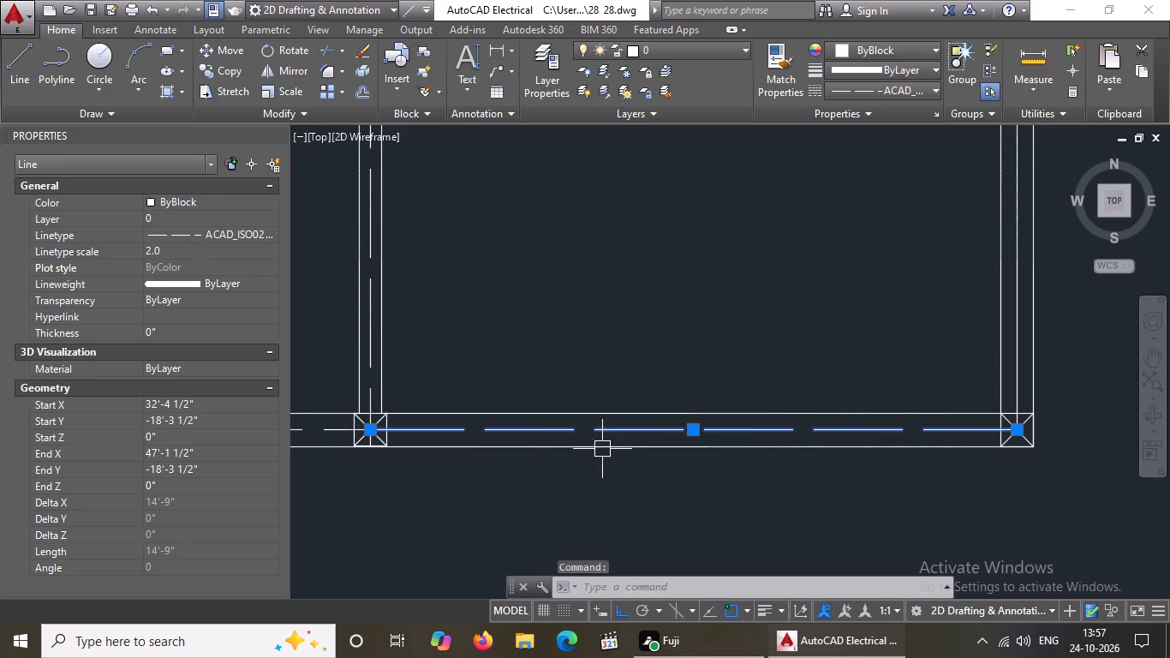
Give the right outer wall's short centre line segment just below the small rooms the ACAD_ISO02W100 linetype with linetype scale 2.
{"action": "scroll", "coordinate": [737, 387], "scroll_direction": "down", "scroll_amount": 3}
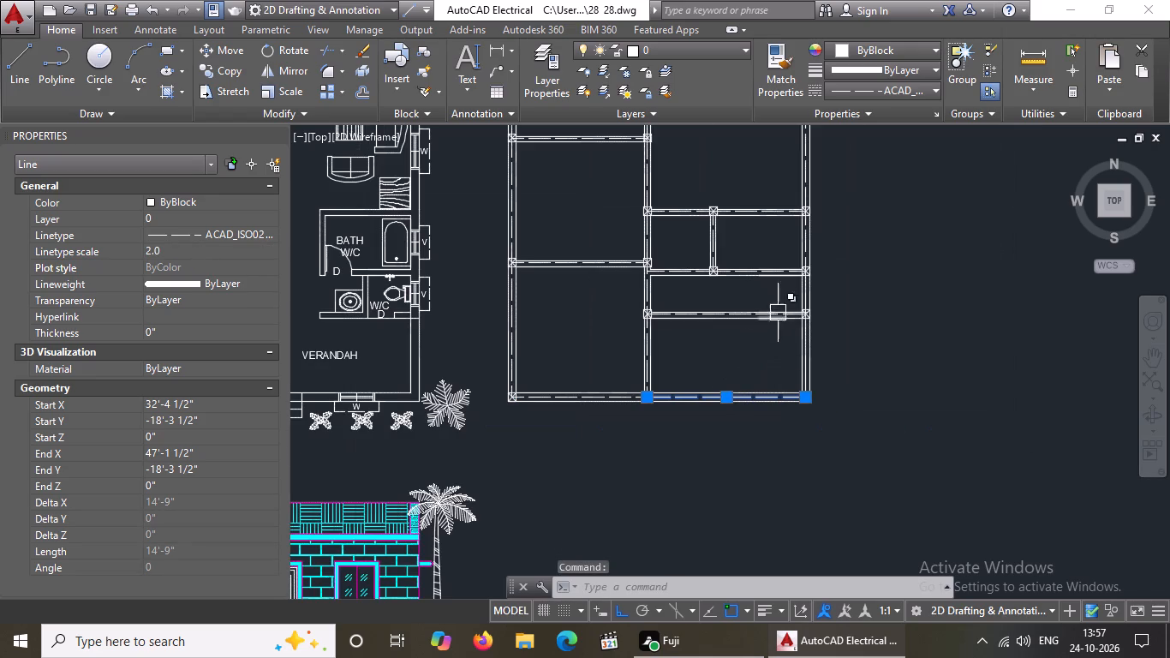
{"action": "scroll", "coordinate": [805, 294], "scroll_direction": "up", "scroll_amount": 3}
{"action": "left_click", "coordinate": [808, 292]}
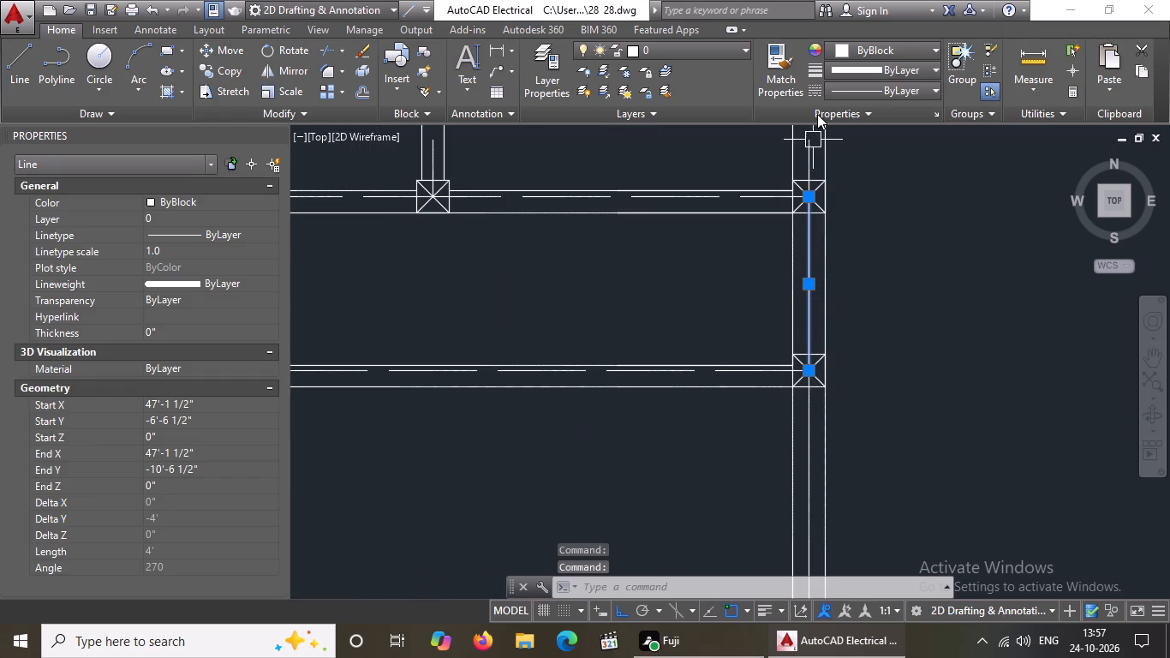
{"action": "left_click", "coordinate": [869, 87]}
{"action": "left_click", "coordinate": [857, 149]}
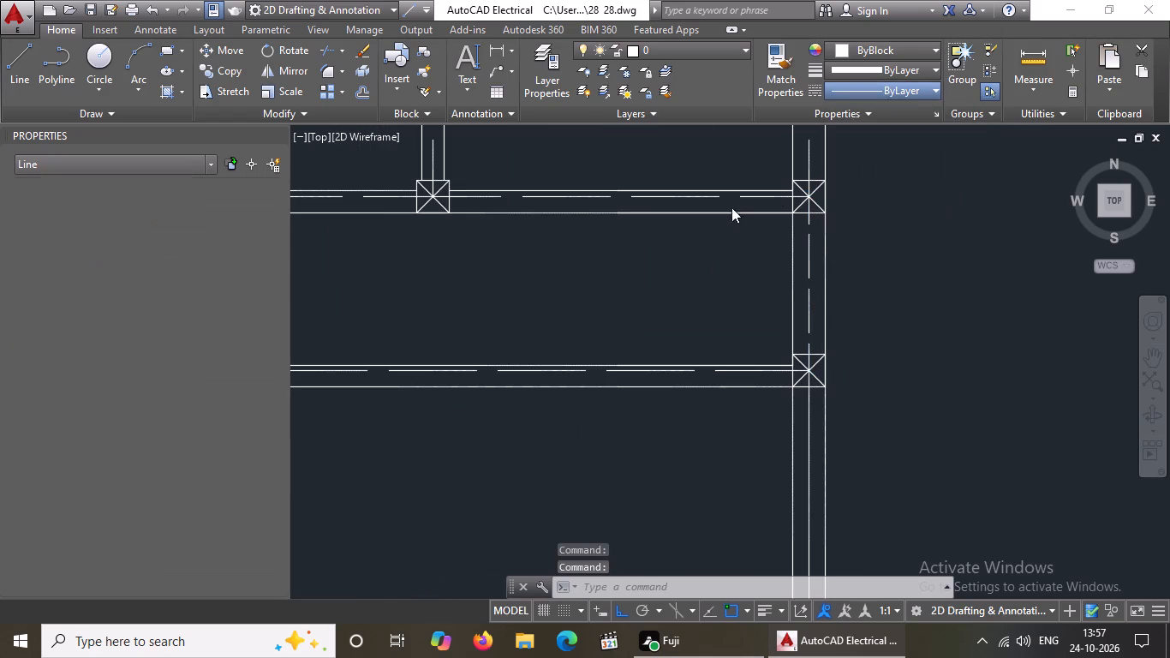
{"action": "left_click", "coordinate": [185, 253]}
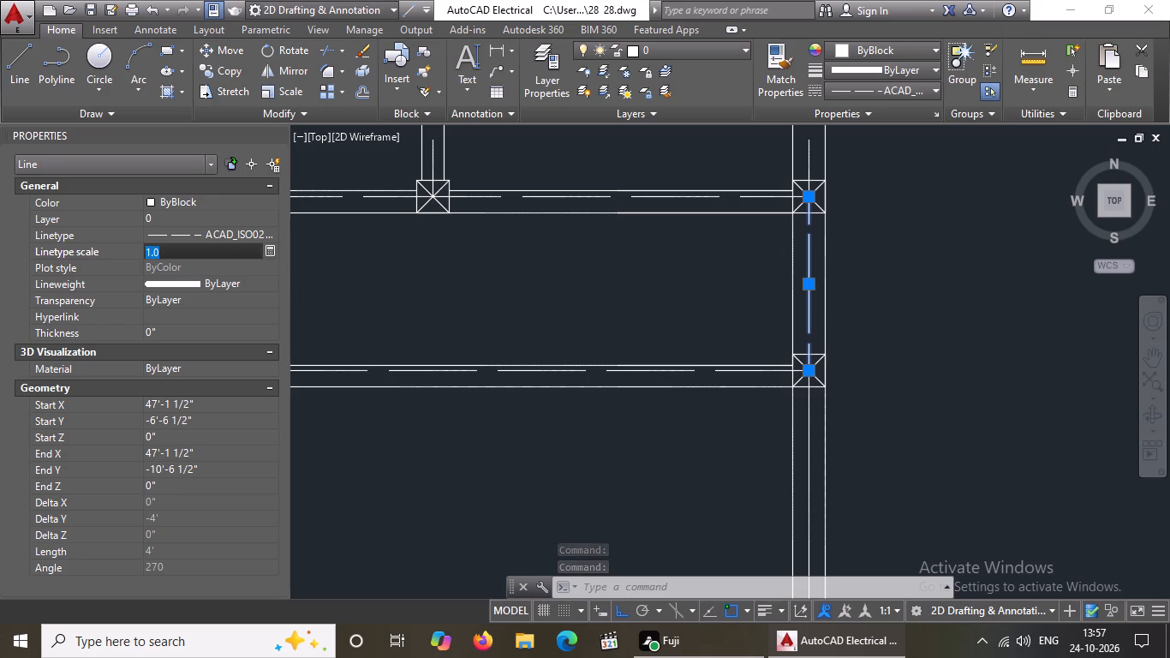
{"action": "key", "text": "BackSpace"}
{"action": "key", "text": "BackSpace"}
{"action": "key", "text": "2"}
{"action": "key", "text": "Return"}
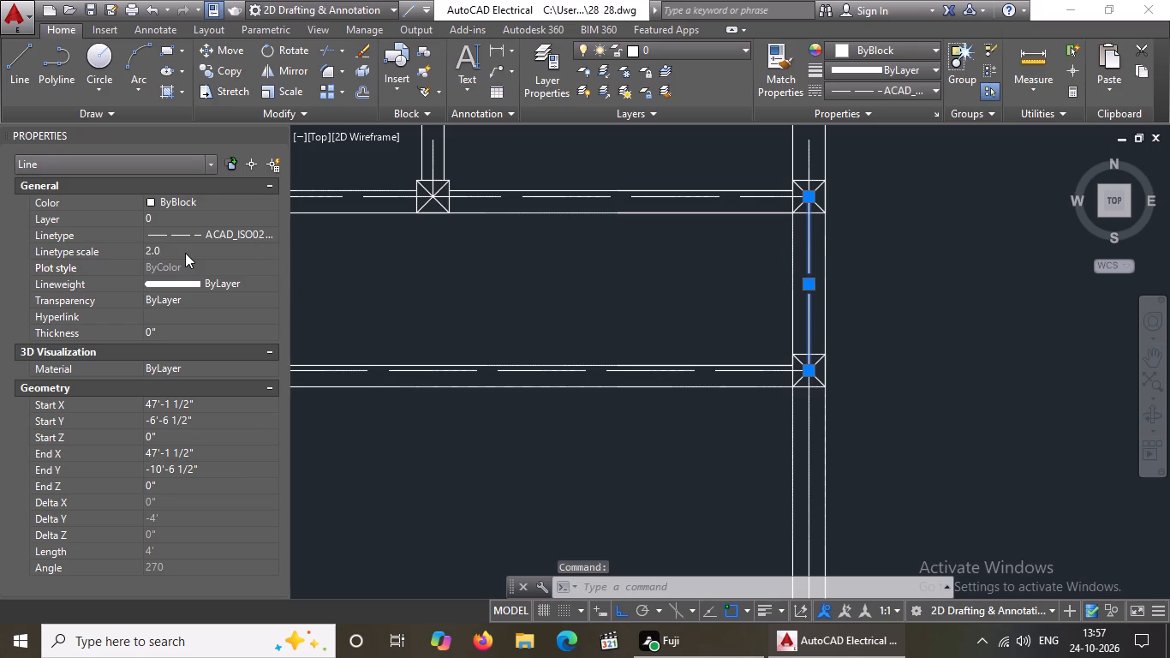
Give the right outer wall's lowest centre line segment the ACAD_ISO02W100 linetype with linetype scale 2, and close the object properties display.
{"action": "left_click", "coordinate": [814, 452]}
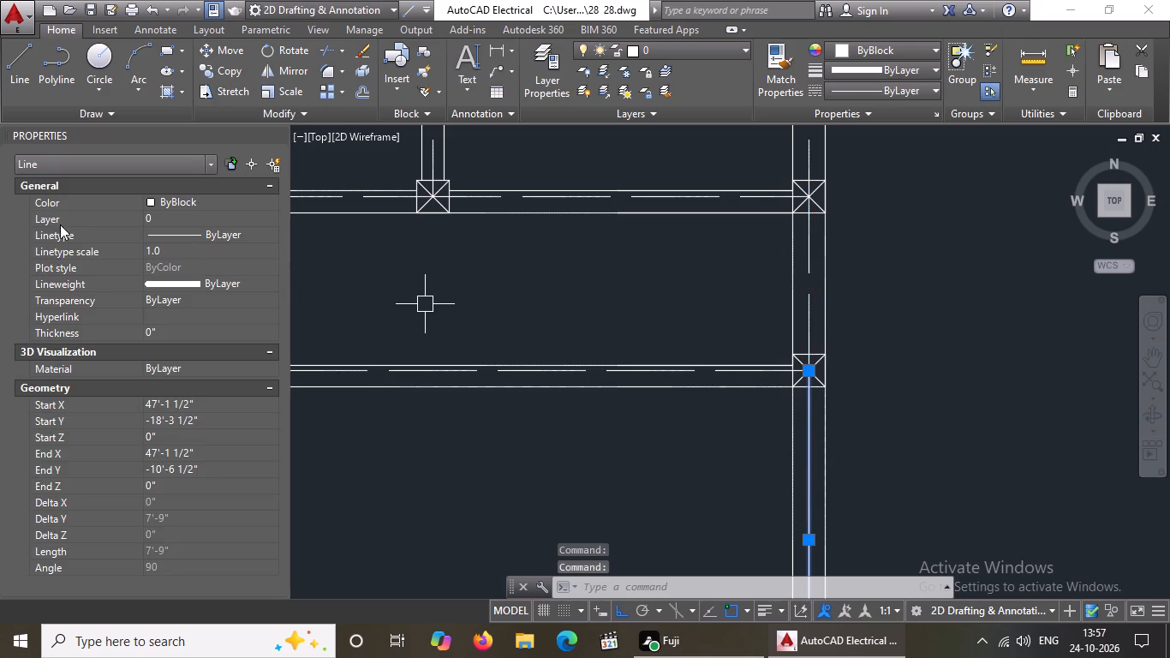
{"action": "left_click", "coordinate": [886, 87]}
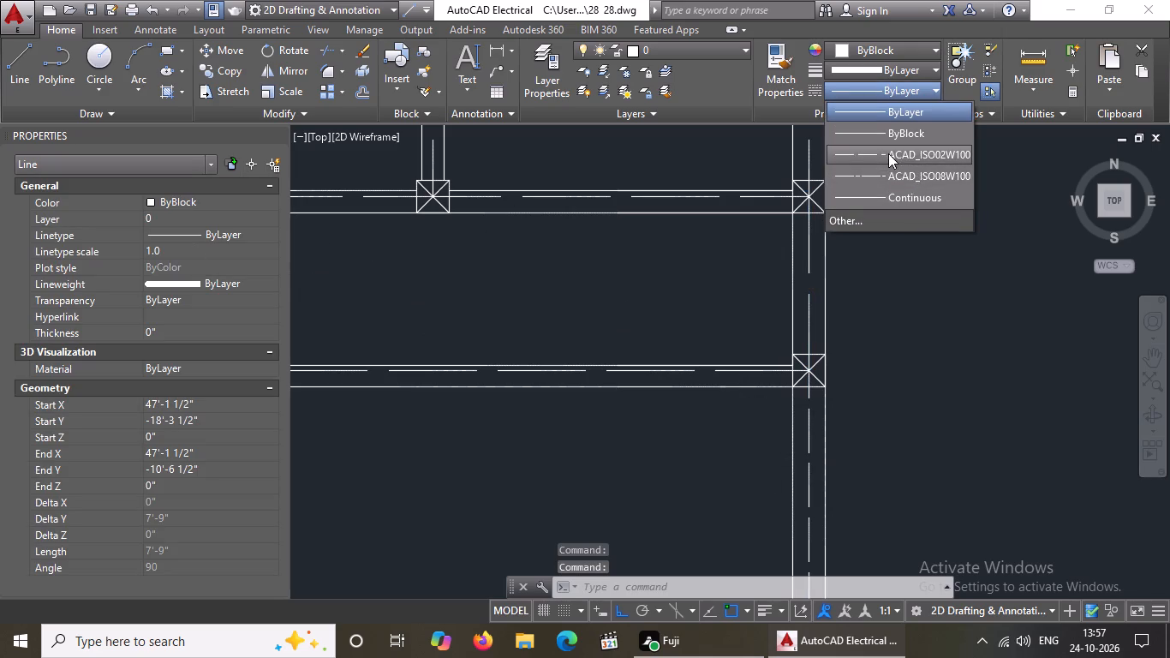
{"action": "left_click", "coordinate": [888, 153]}
{"action": "left_click", "coordinate": [177, 246]}
{"action": "key", "text": "BackSpace"}
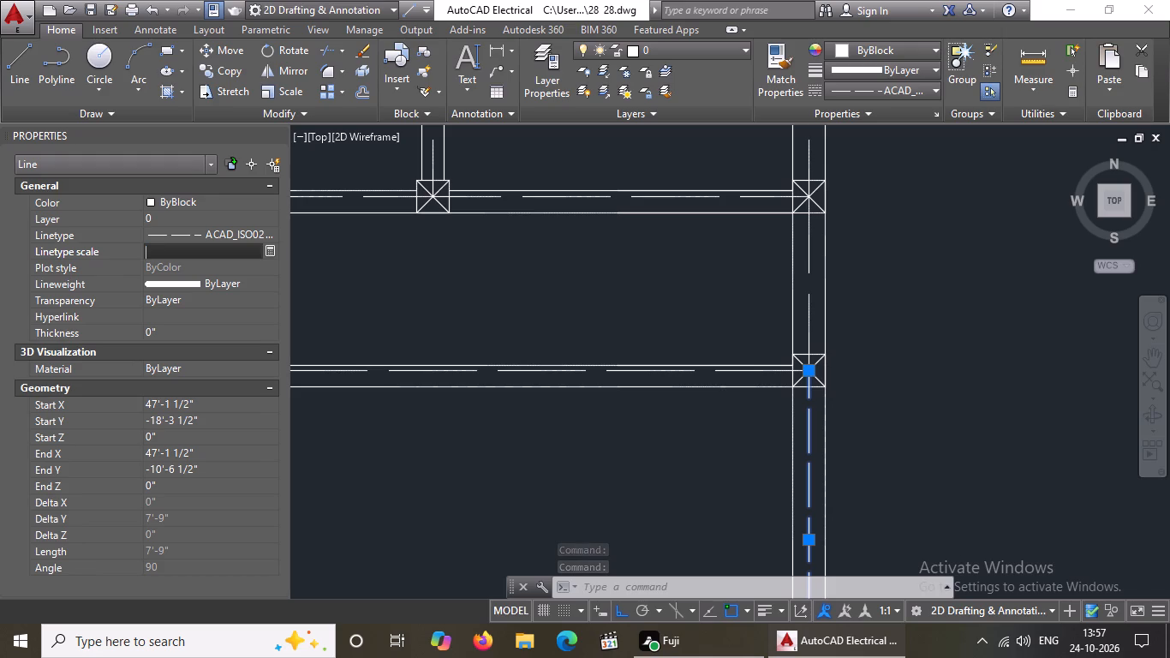
{"action": "key", "text": "BackSpace"}
{"action": "key", "text": "2"}
{"action": "key", "text": "Return"}
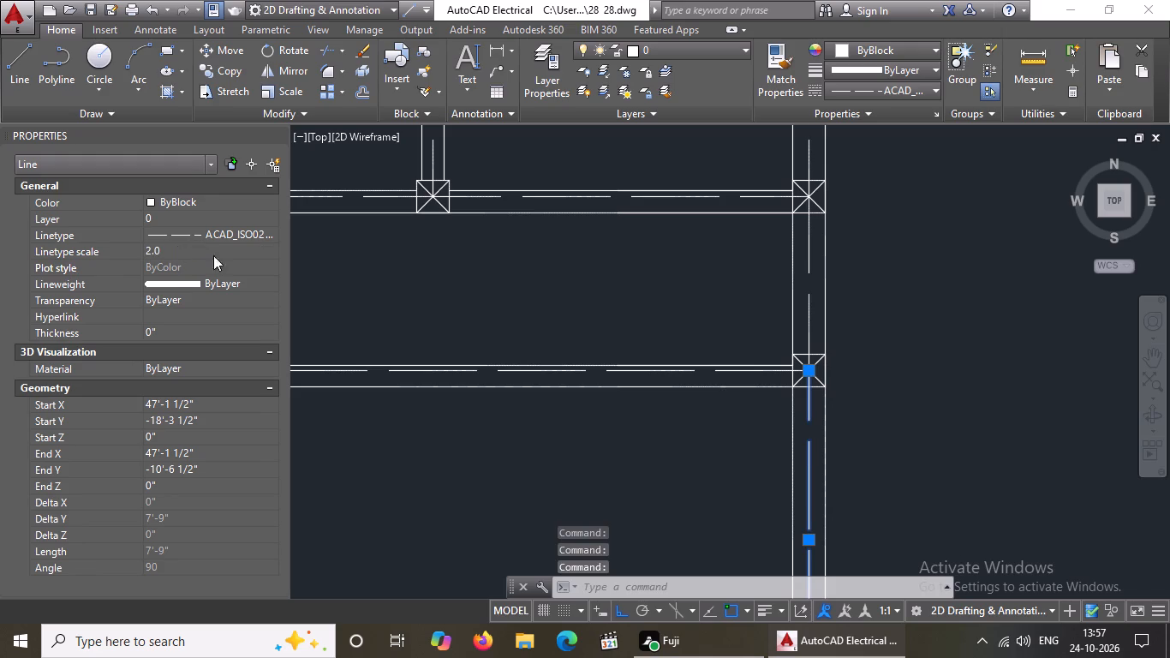
{"action": "scroll", "coordinate": [930, 279], "scroll_direction": "down", "scroll_amount": 3}
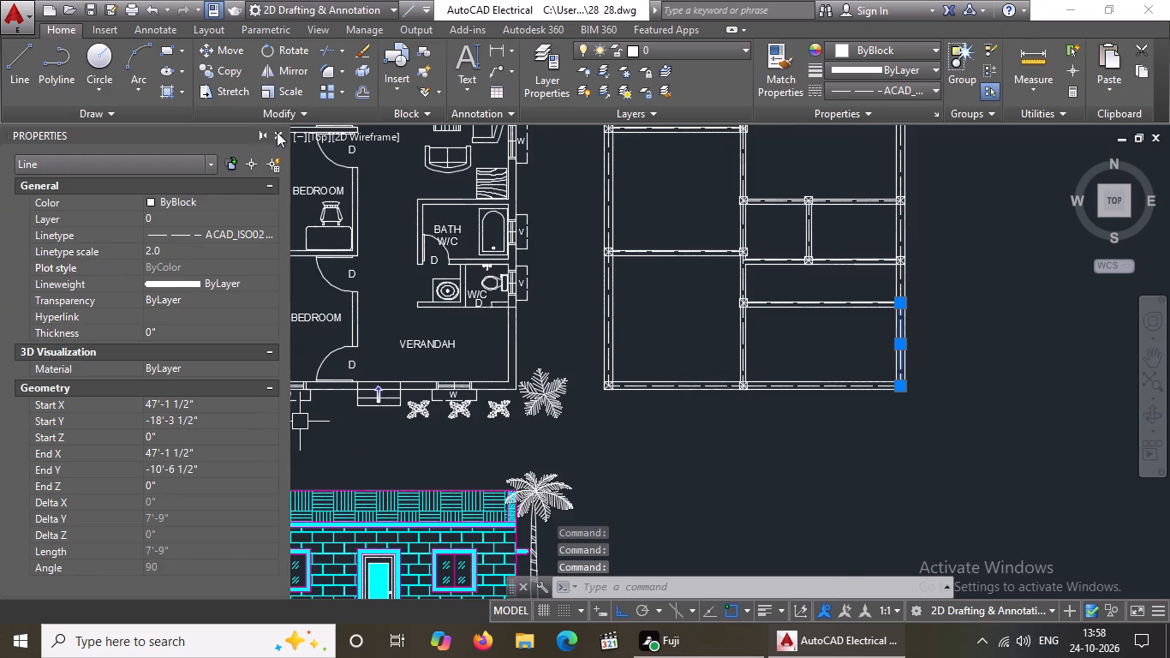
{"action": "left_click", "coordinate": [278, 132]}
Colour the left dashed centre line segment of the column layout plan's top outer wall yellow.
{"action": "scroll", "coordinate": [606, 351], "scroll_direction": "down", "scroll_amount": 2}
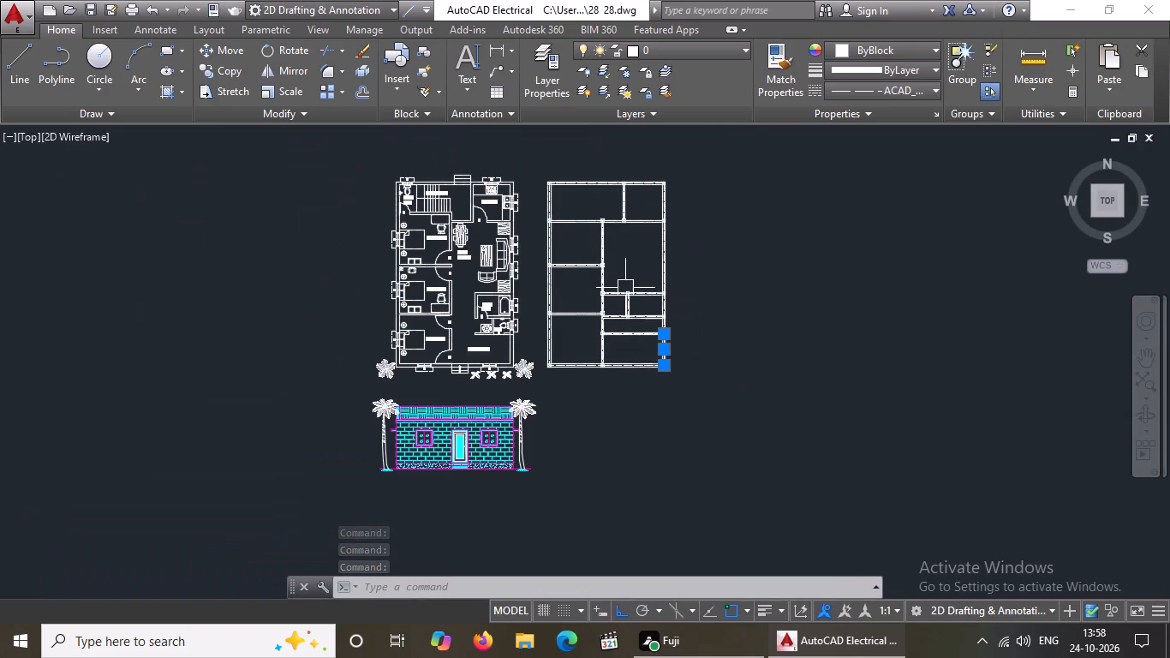
{"action": "scroll", "coordinate": [548, 182], "scroll_direction": "up", "scroll_amount": 3}
{"action": "scroll", "coordinate": [617, 181], "scroll_direction": "up", "scroll_amount": 2}
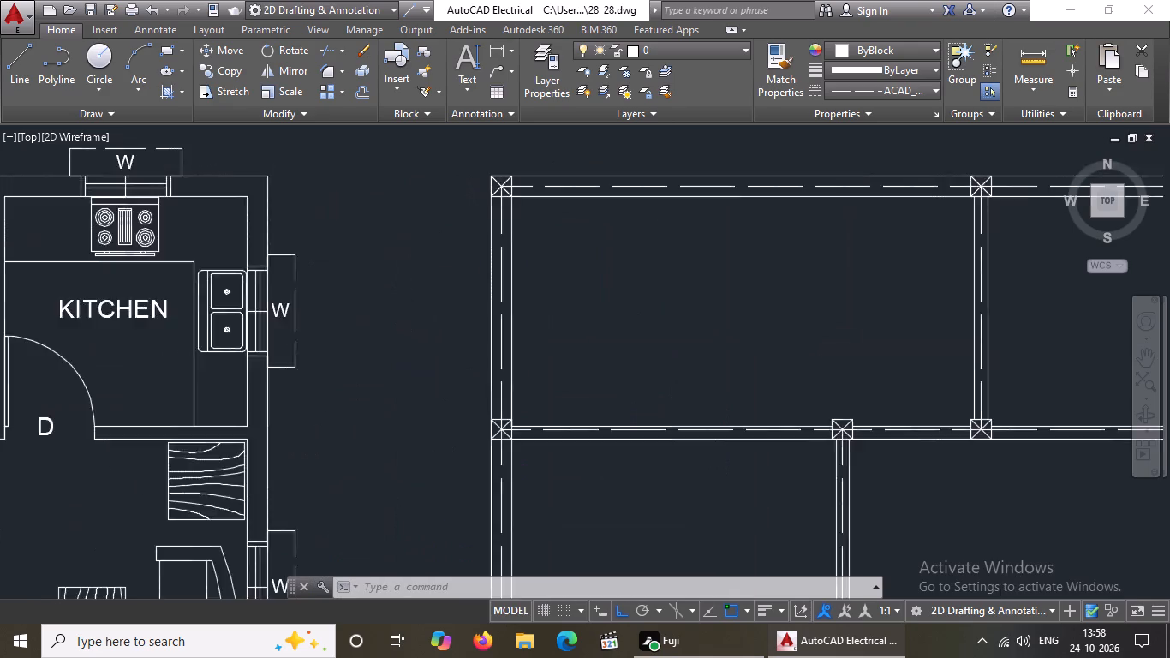
{"action": "scroll", "coordinate": [414, 153], "scroll_direction": "up", "scroll_amount": 1}
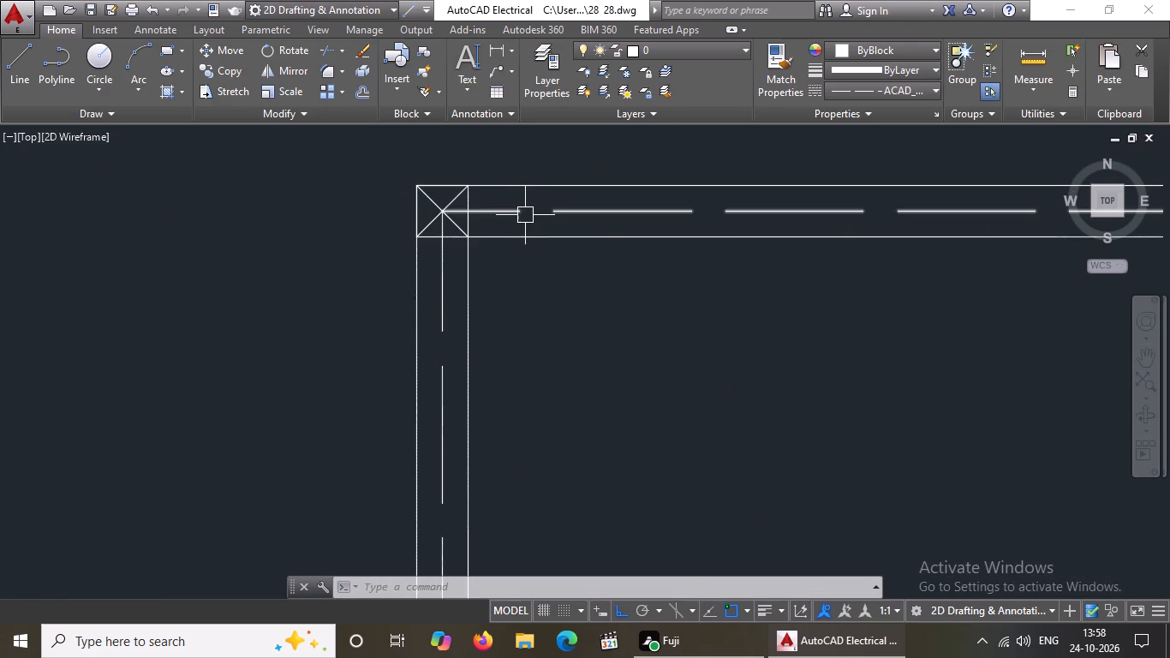
{"action": "scroll", "coordinate": [473, 206], "scroll_direction": "up", "scroll_amount": 2}
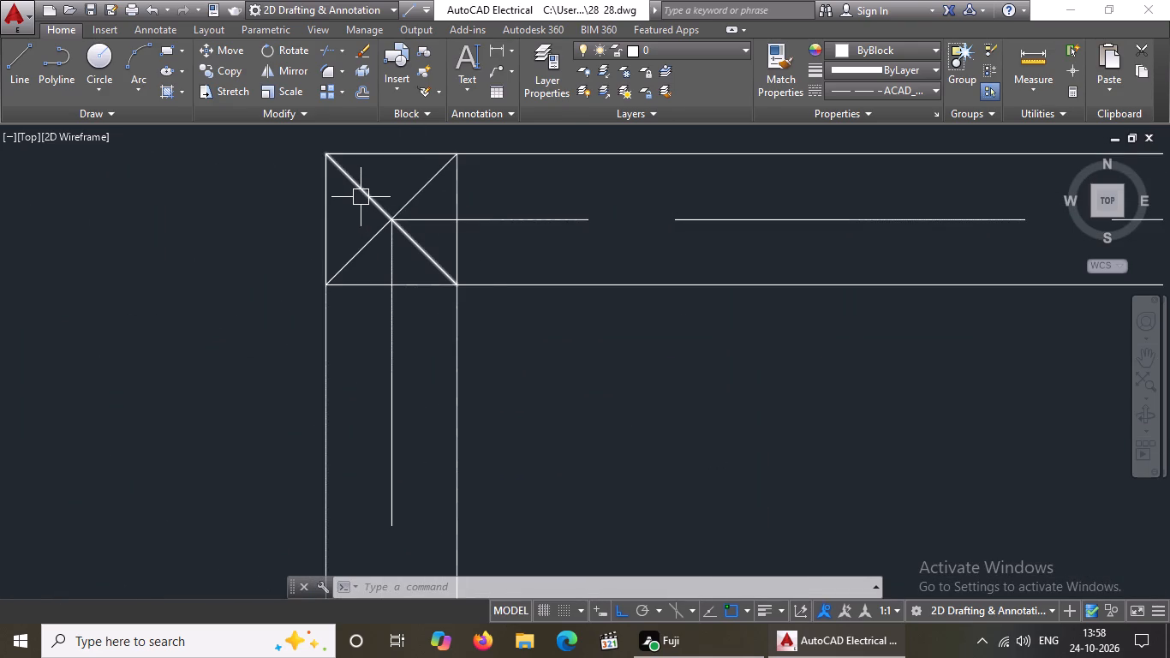
{"action": "scroll", "coordinate": [570, 260], "scroll_direction": "down", "scroll_amount": 3}
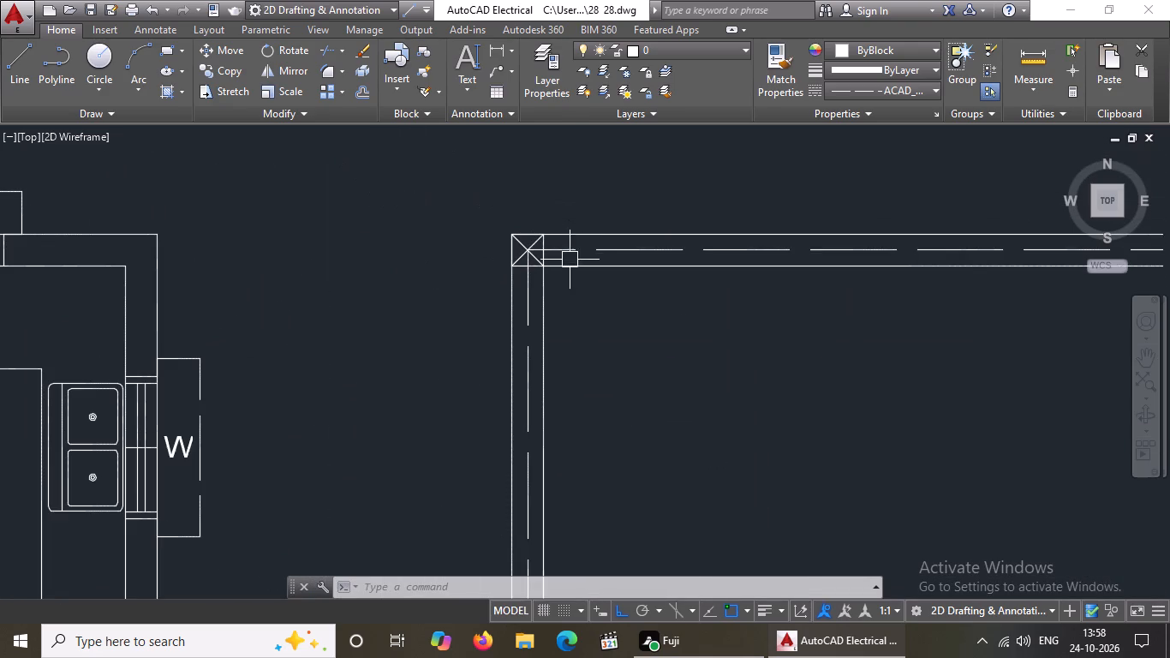
{"action": "left_click", "coordinate": [646, 250]}
{"action": "scroll", "coordinate": [680, 251], "scroll_direction": "down", "scroll_amount": 4}
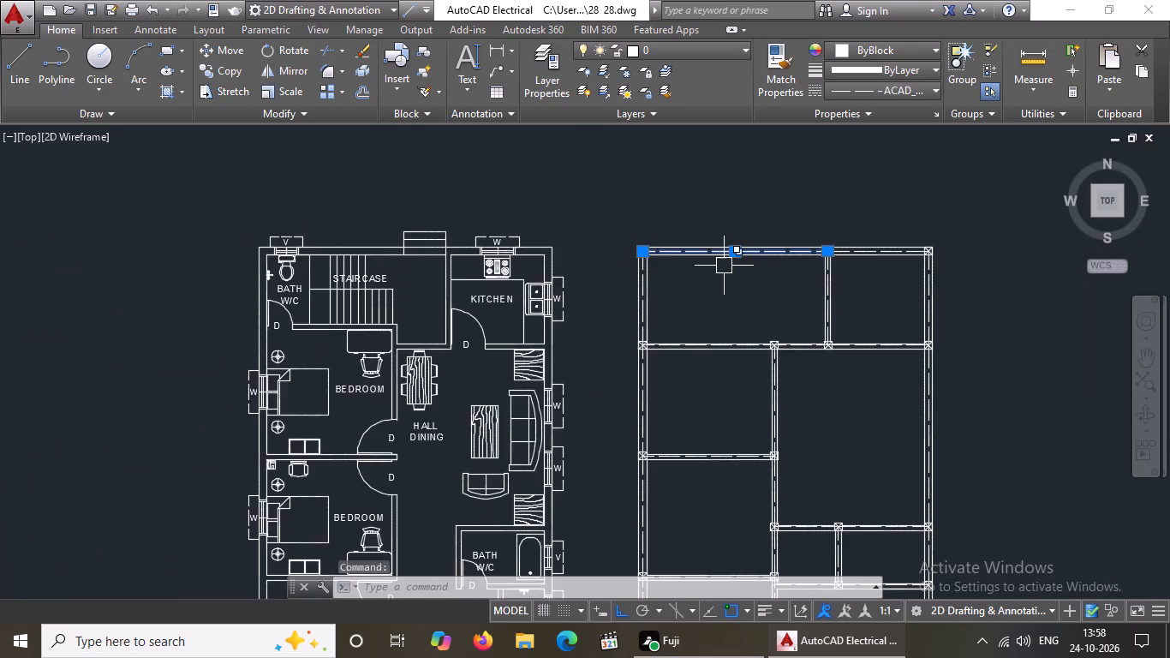
{"action": "scroll", "coordinate": [725, 266], "scroll_direction": "down", "scroll_amount": 5}
{"action": "scroll", "coordinate": [724, 255], "scroll_direction": "up", "scroll_amount": 3}
{"action": "scroll", "coordinate": [808, 295], "scroll_direction": "up", "scroll_amount": 3}
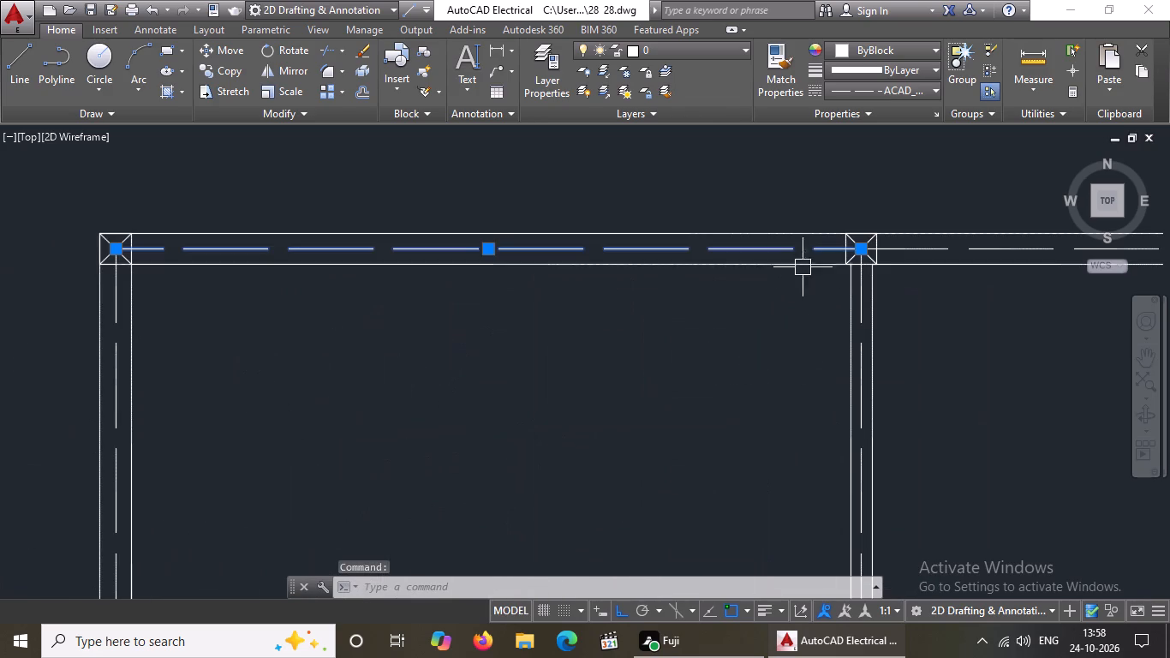
{"action": "left_click", "coordinate": [935, 49]}
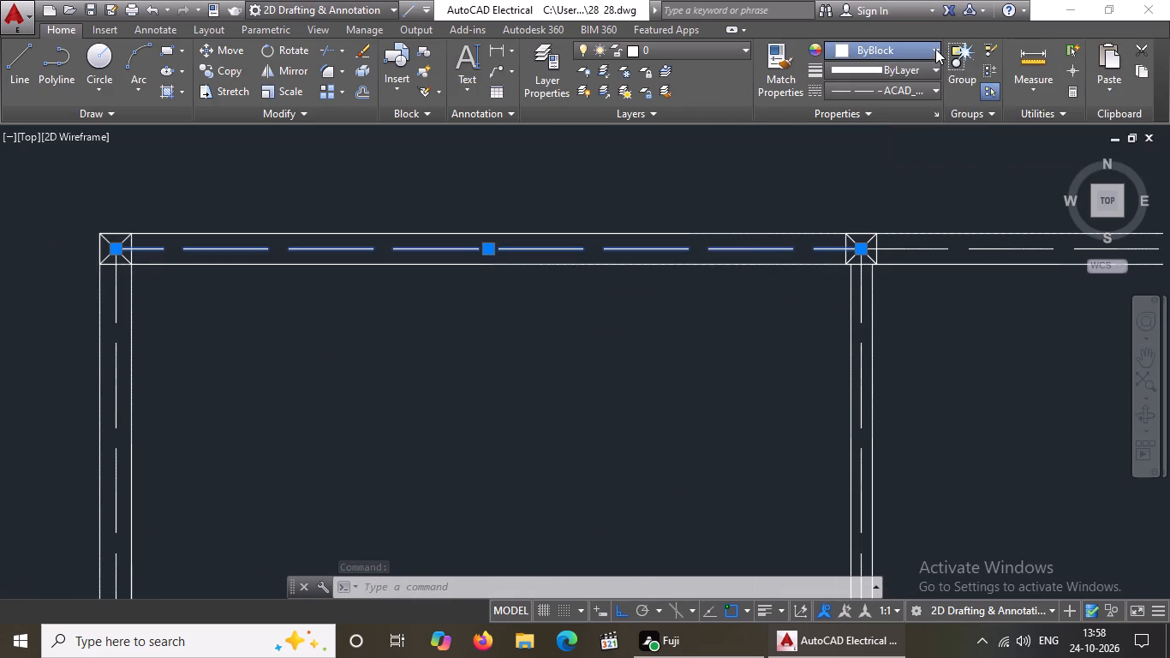
{"action": "left_click", "coordinate": [852, 220]}
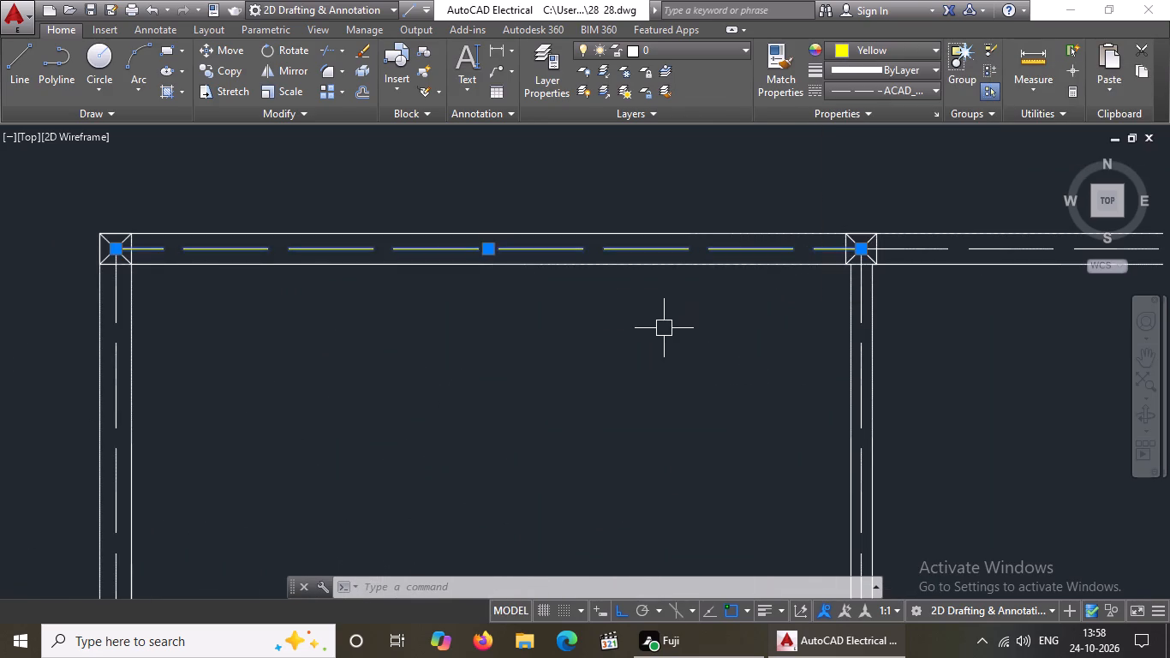
Colour the right dashed centre line segment of the column layout plan's top outer wall yellow.
{"action": "scroll", "coordinate": [654, 328], "scroll_direction": "down", "scroll_amount": 9}
{"action": "scroll", "coordinate": [656, 378], "scroll_direction": "up", "scroll_amount": 3}
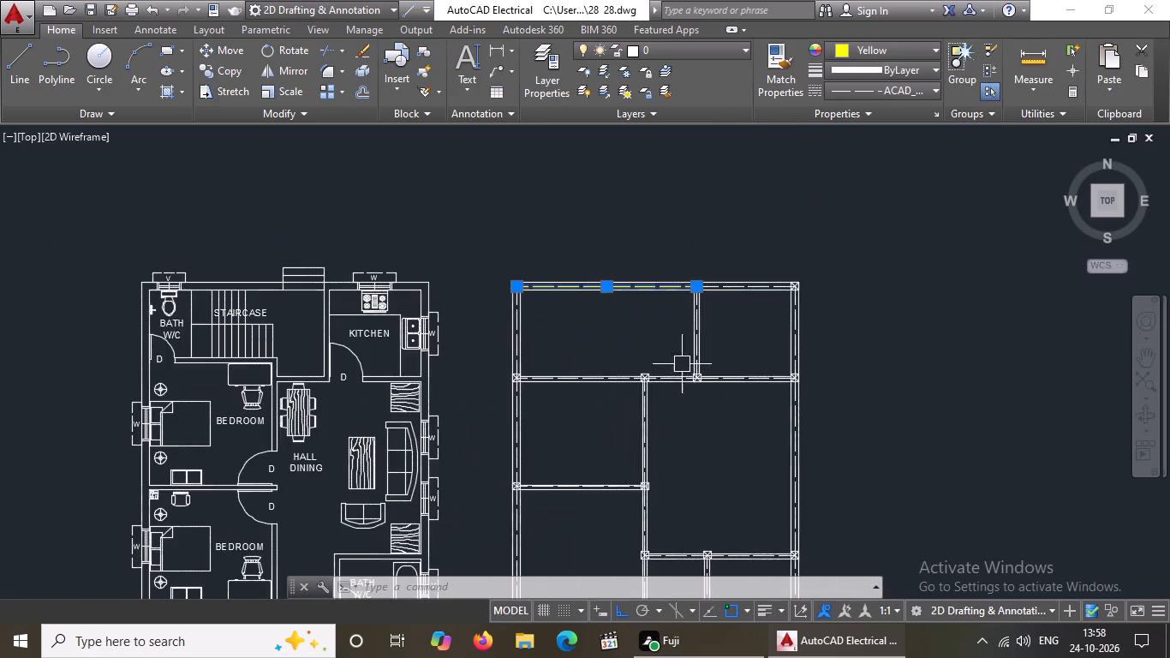
{"action": "scroll", "coordinate": [764, 249], "scroll_direction": "up", "scroll_amount": 4}
{"action": "left_click", "coordinate": [630, 495]}
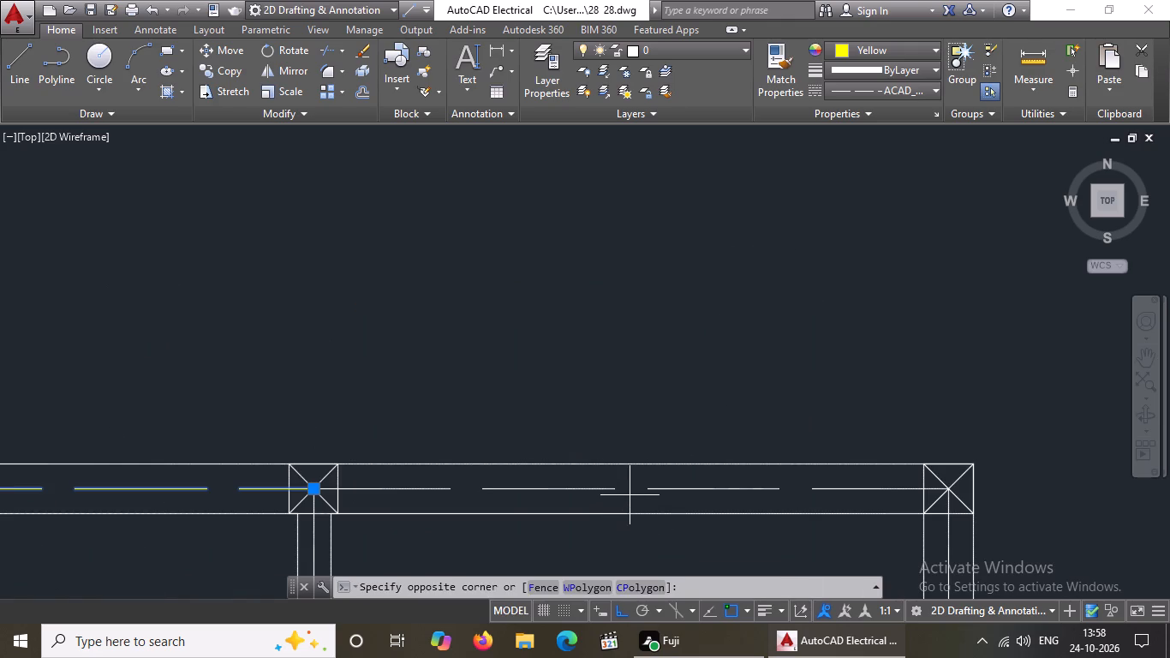
{"action": "left_click", "coordinate": [633, 485]}
{"action": "left_click", "coordinate": [582, 489]}
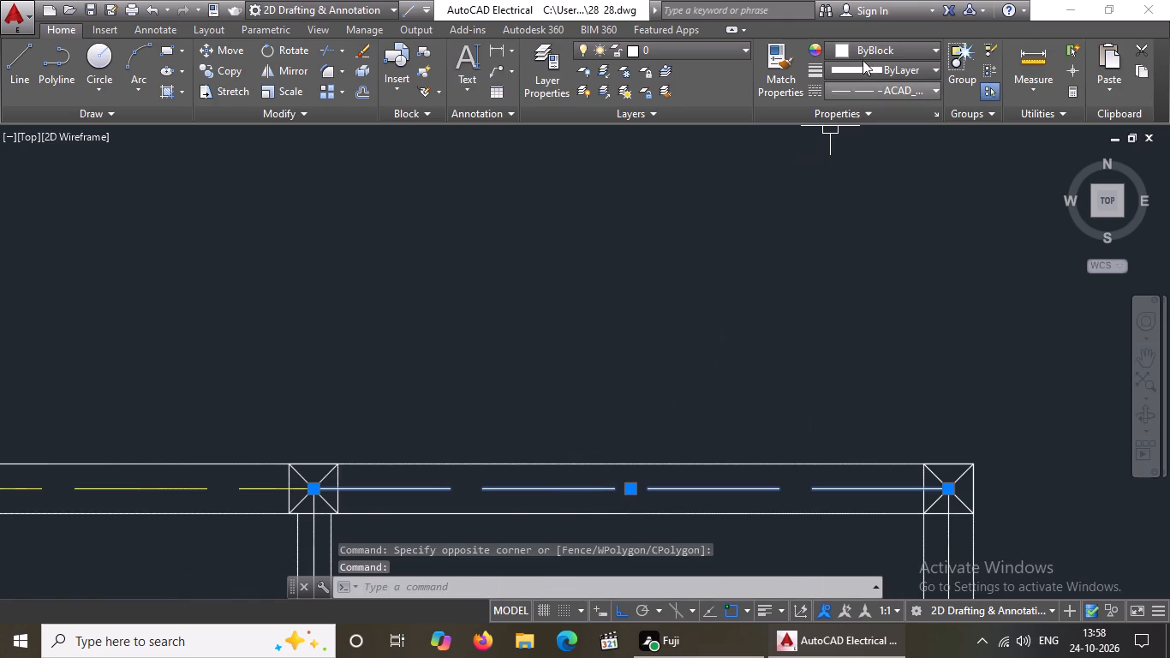
{"action": "left_click", "coordinate": [876, 94]}
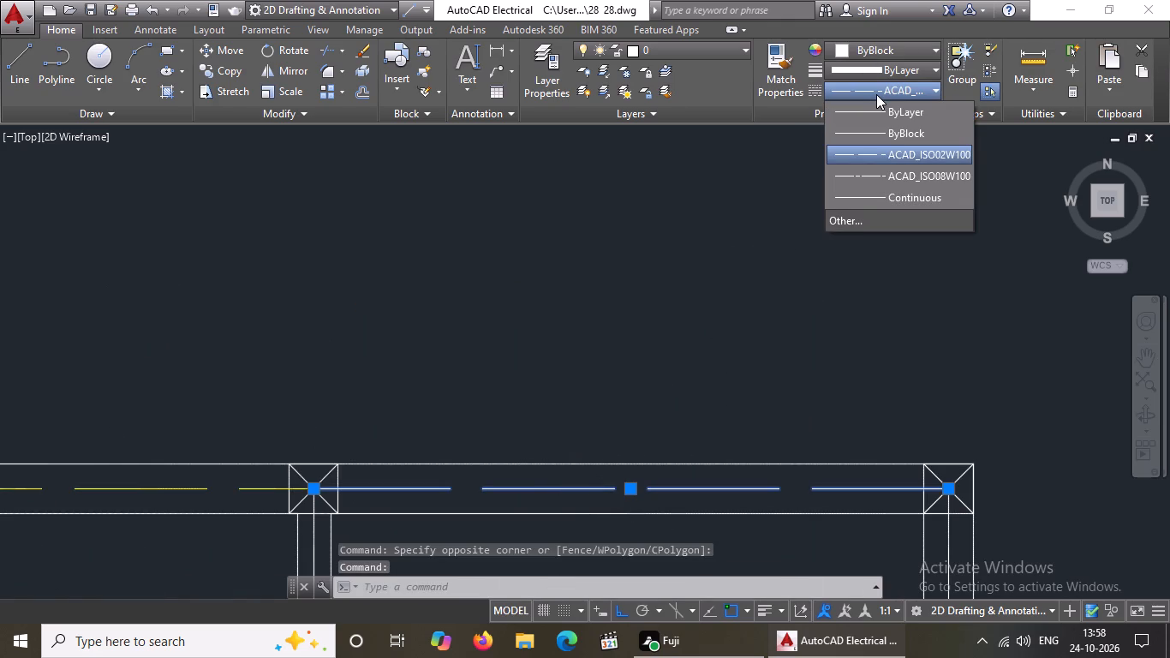
{"action": "left_click", "coordinate": [783, 176]}
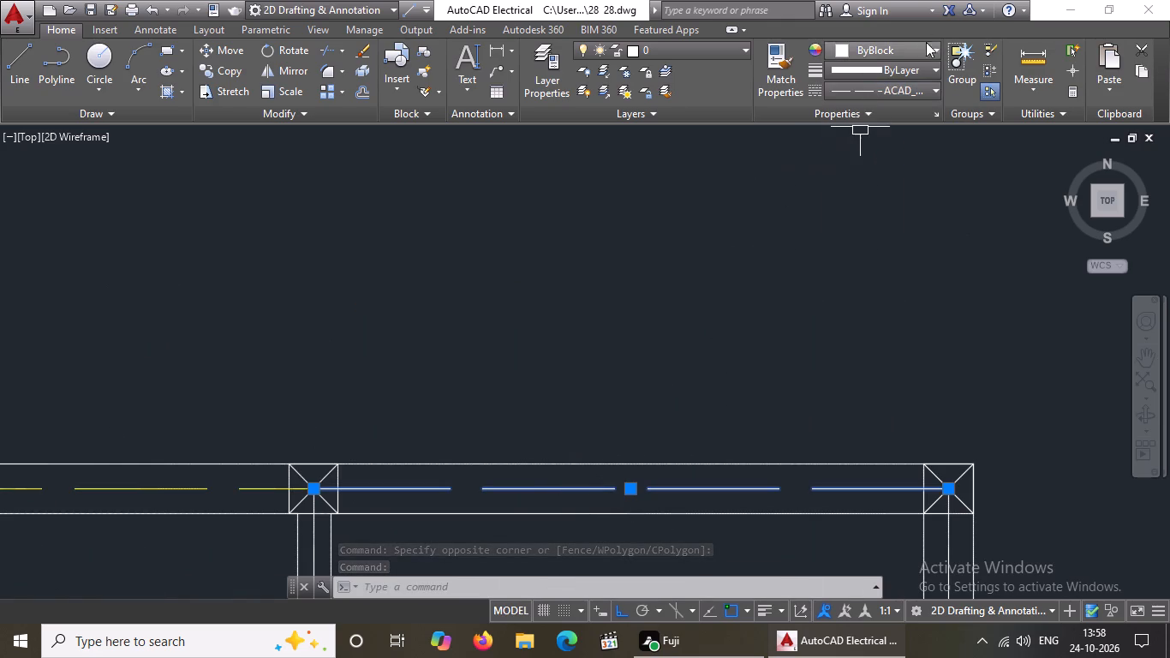
{"action": "left_click", "coordinate": [928, 43]}
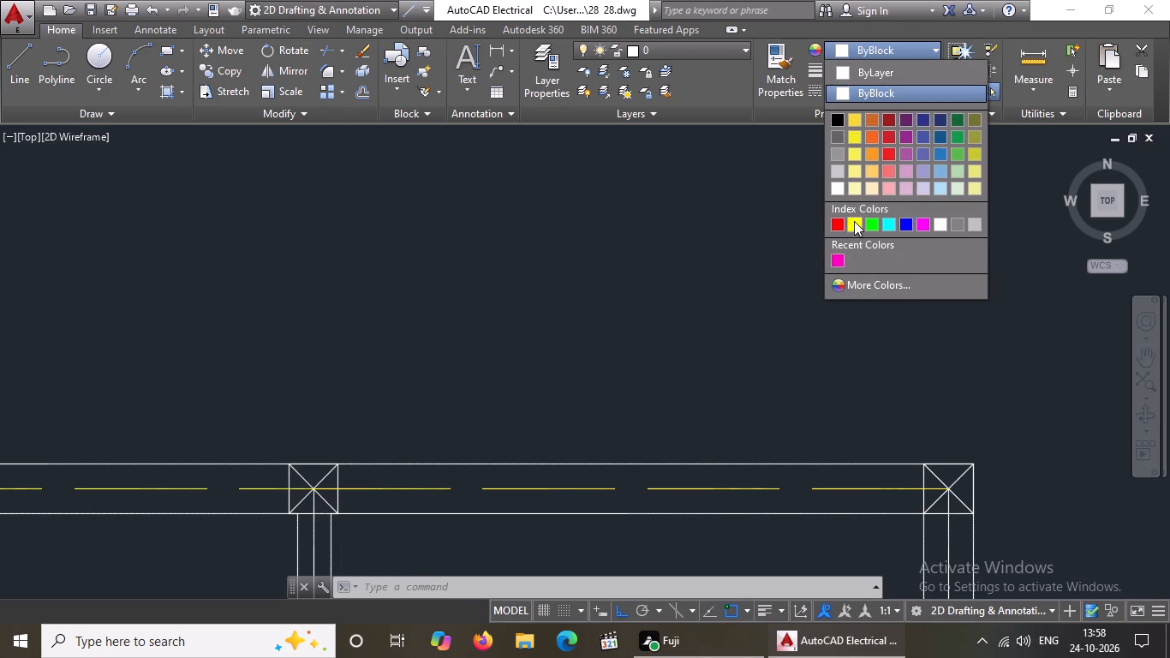
{"action": "left_click", "coordinate": [855, 220]}
{"action": "scroll", "coordinate": [640, 260], "scroll_direction": "down", "scroll_amount": 5}
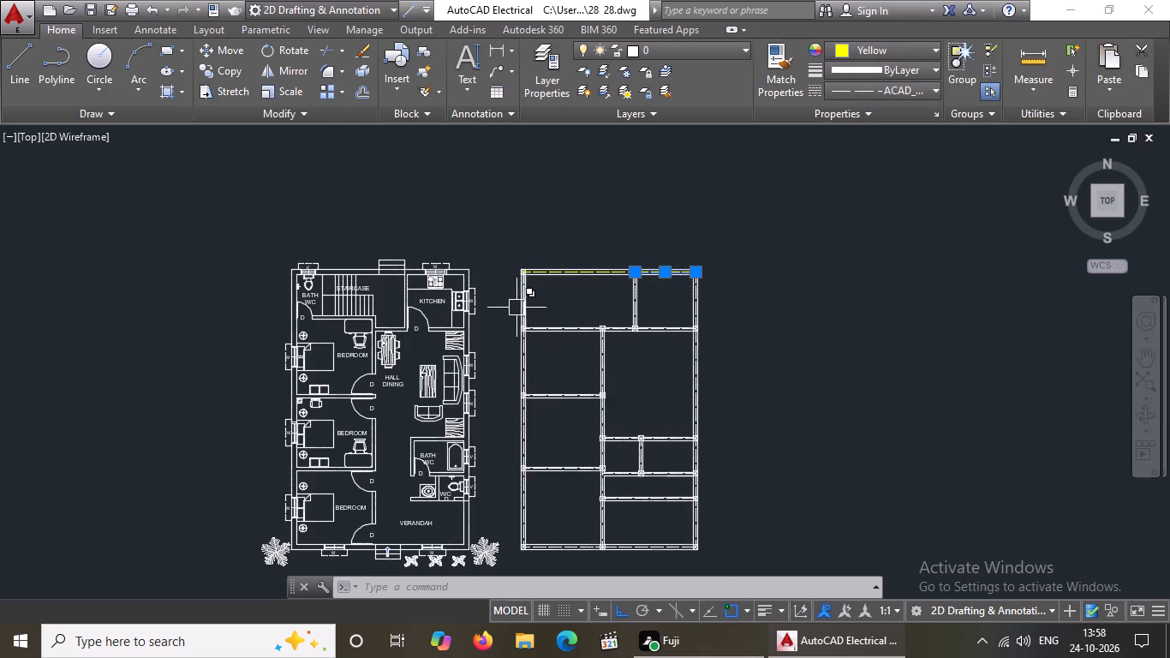
Colour the three vertical dashed centre line segments around the top-row rooms of the column layout plan yellow.
{"action": "scroll", "coordinate": [516, 308], "scroll_direction": "up", "scroll_amount": 3}
{"action": "left_click", "coordinate": [535, 289]}
{"action": "left_click", "coordinate": [934, 50]}
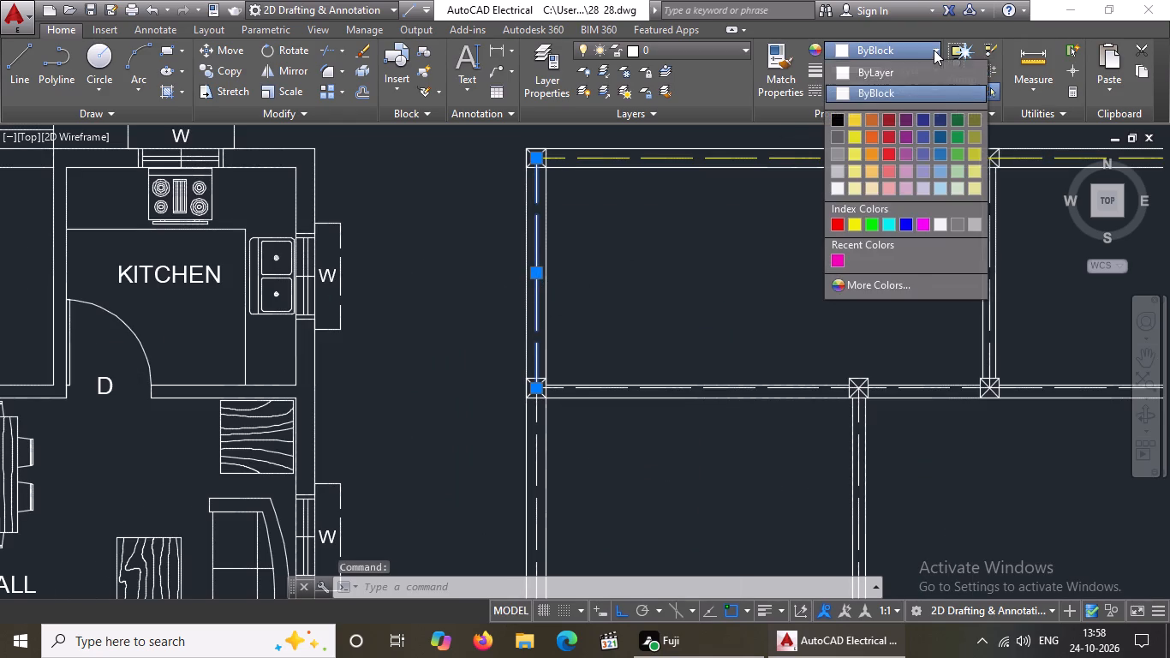
{"action": "left_click", "coordinate": [857, 224]}
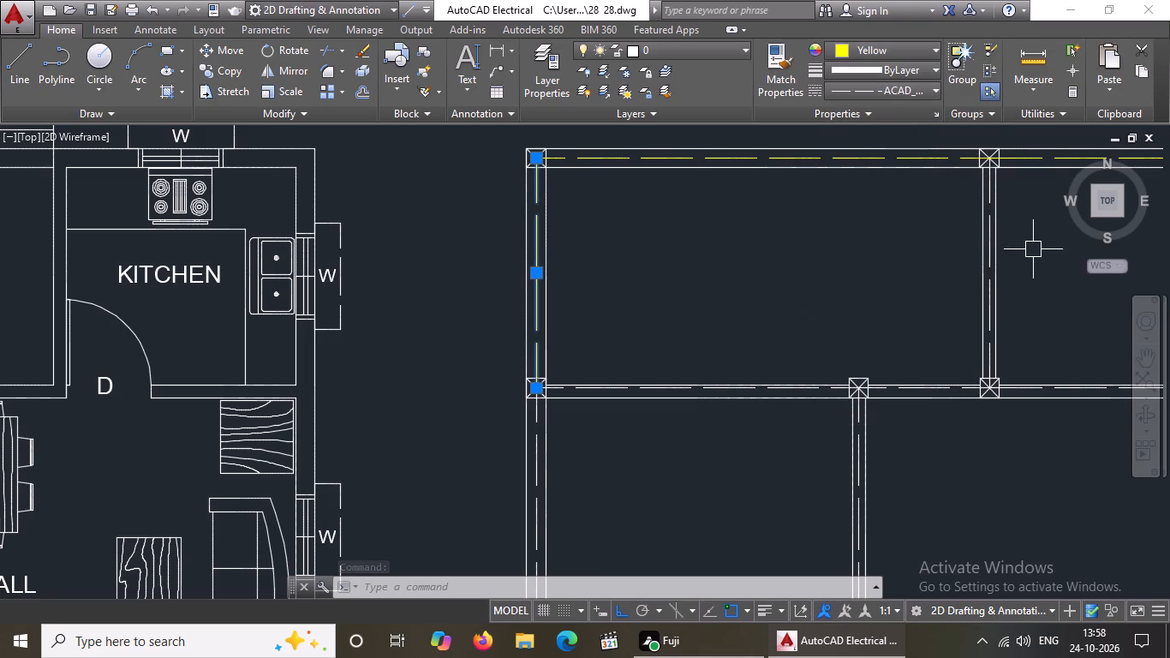
{"action": "scroll", "coordinate": [1018, 258], "scroll_direction": "down", "scroll_amount": 4}
{"action": "scroll", "coordinate": [1000, 299], "scroll_direction": "up", "scroll_amount": 4}
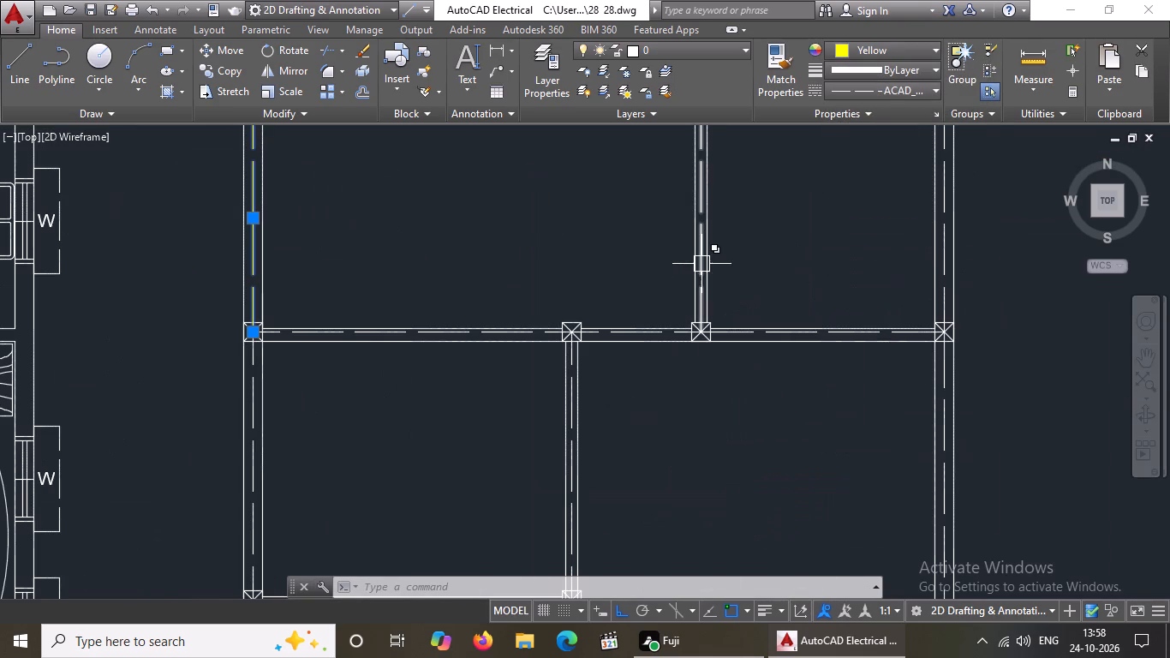
{"action": "left_click", "coordinate": [701, 265]}
{"action": "left_click", "coordinate": [867, 45]}
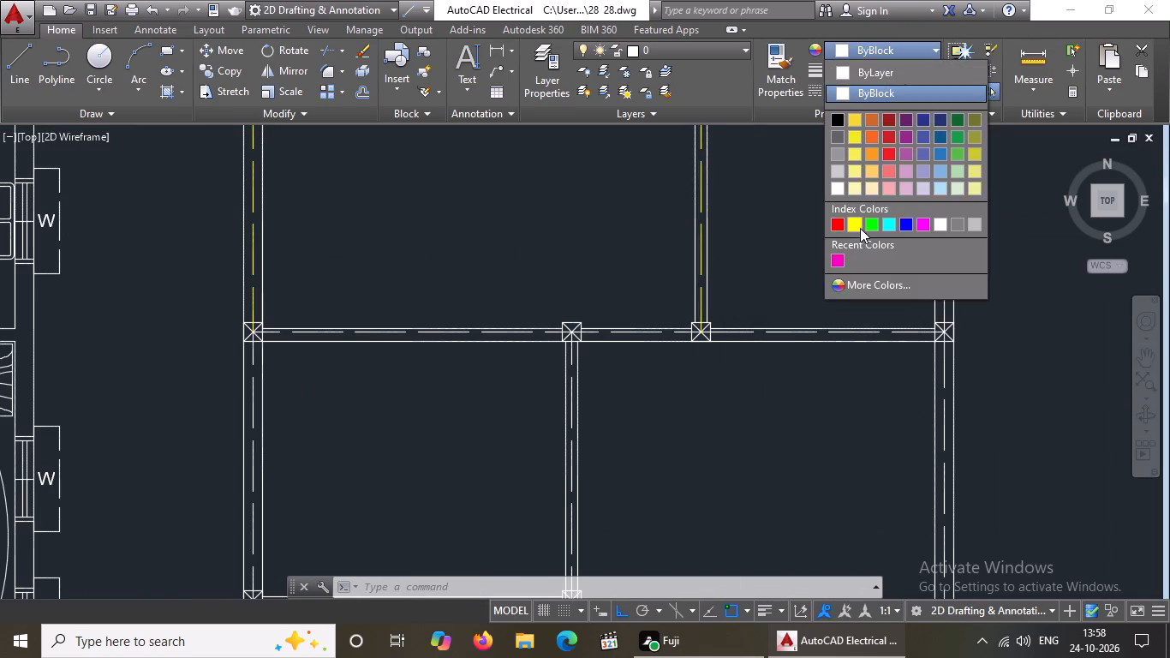
{"action": "left_click", "coordinate": [852, 224]}
{"action": "left_click", "coordinate": [942, 256]}
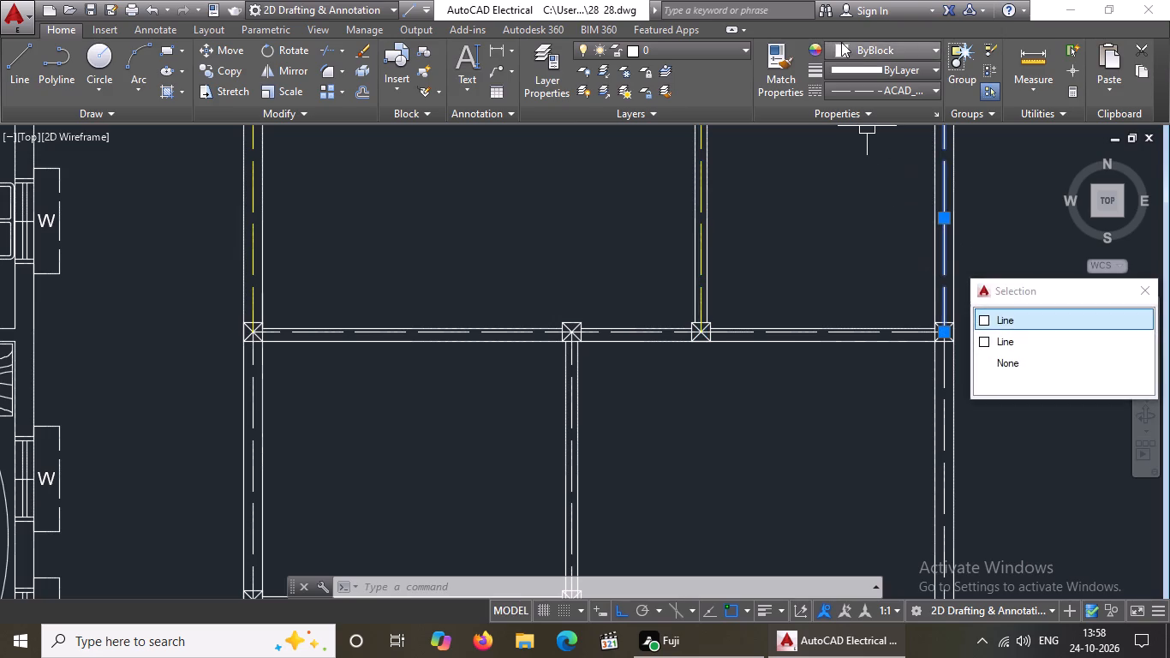
{"action": "left_click", "coordinate": [851, 53]}
{"action": "left_click", "coordinate": [855, 224]}
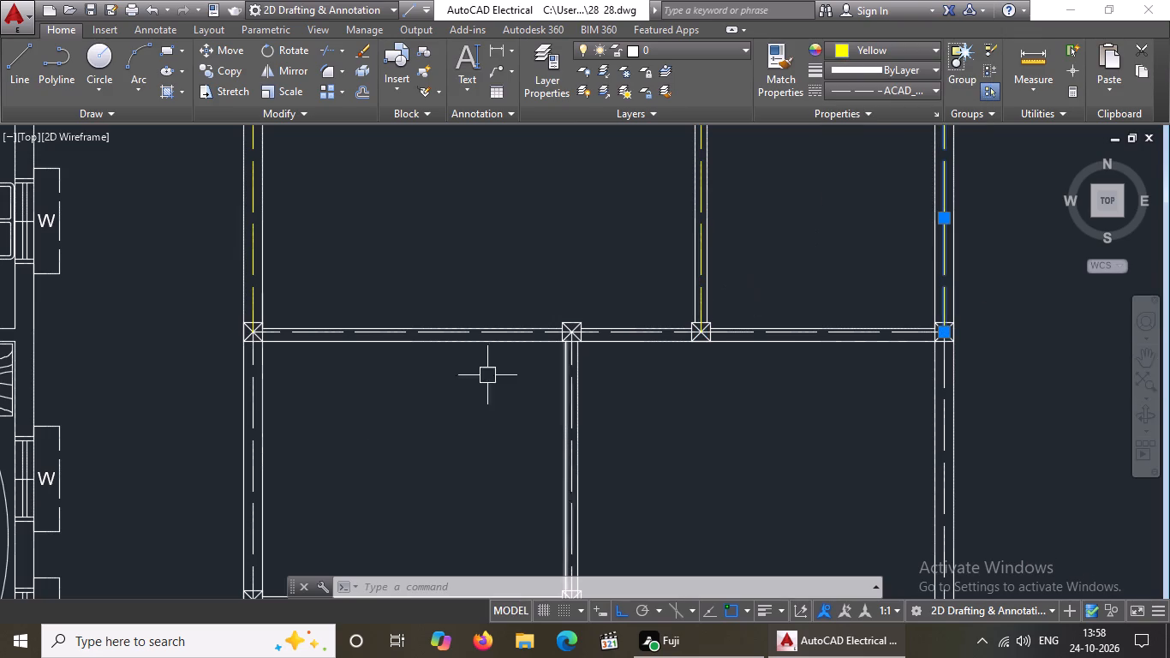
Colour the three dashed centre line segments of the horizontal wall directly below the top-row rooms yellow.
{"action": "scroll", "coordinate": [319, 326], "scroll_direction": "up", "scroll_amount": 3}
{"action": "left_click", "coordinate": [312, 344]}
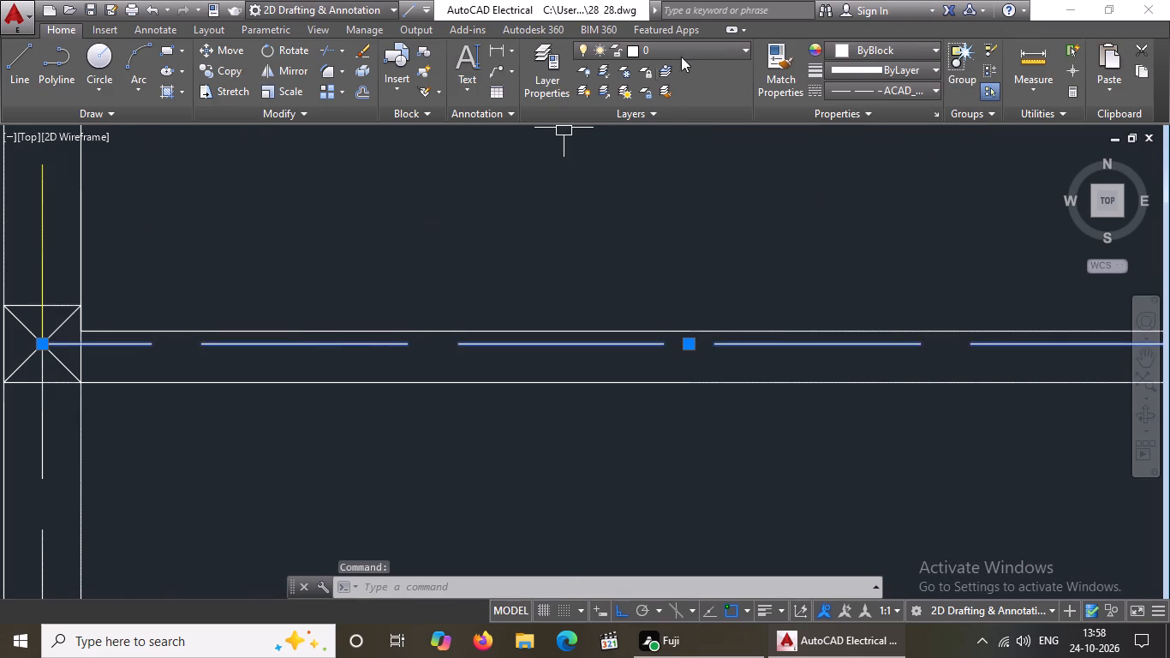
{"action": "left_click", "coordinate": [900, 47]}
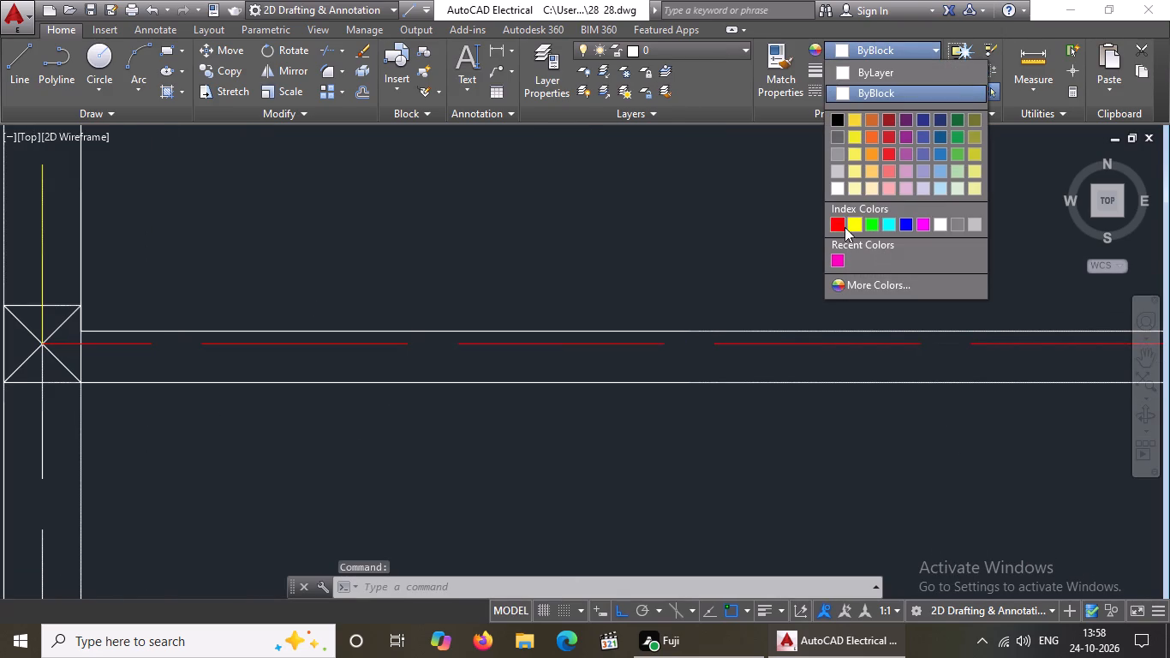
{"action": "left_click", "coordinate": [857, 221]}
{"action": "scroll", "coordinate": [731, 282], "scroll_direction": "down", "scroll_amount": 5}
{"action": "scroll", "coordinate": [842, 279], "scroll_direction": "up", "scroll_amount": 4}
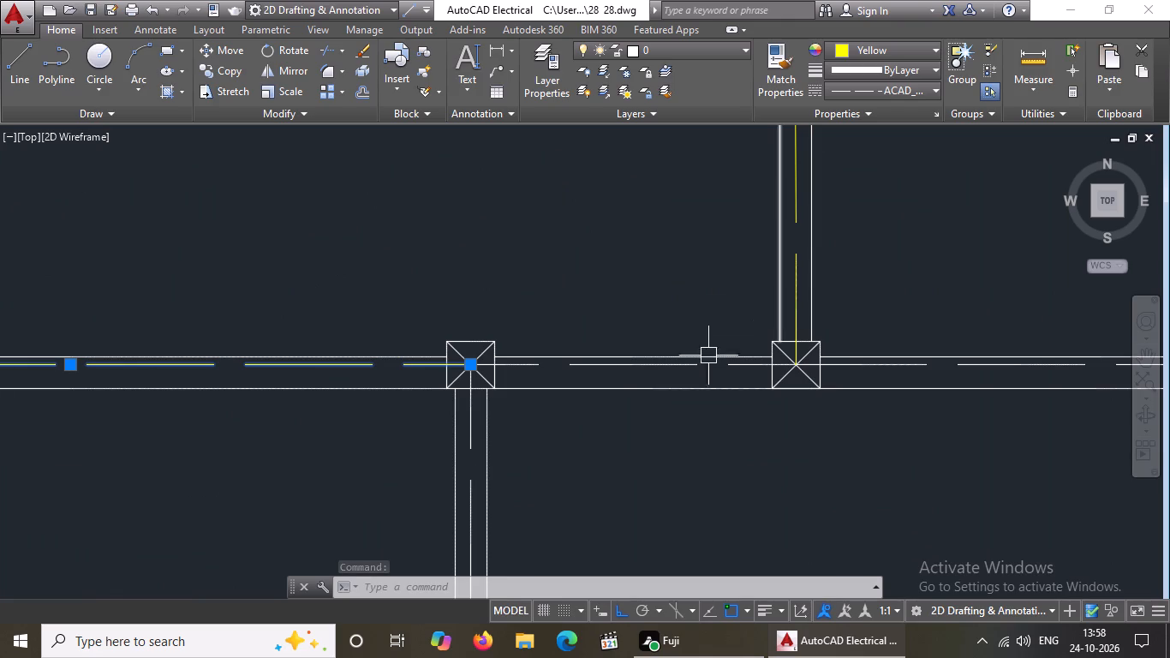
{"action": "left_click", "coordinate": [596, 369]}
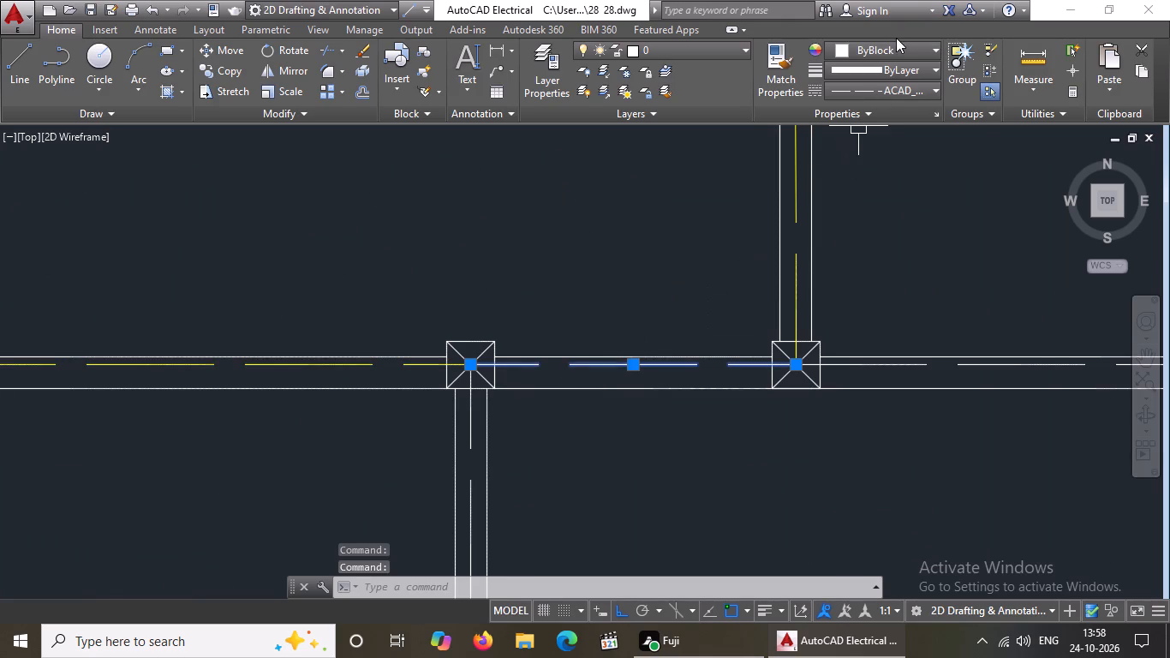
{"action": "left_click", "coordinate": [896, 41]}
{"action": "left_click", "coordinate": [854, 225]}
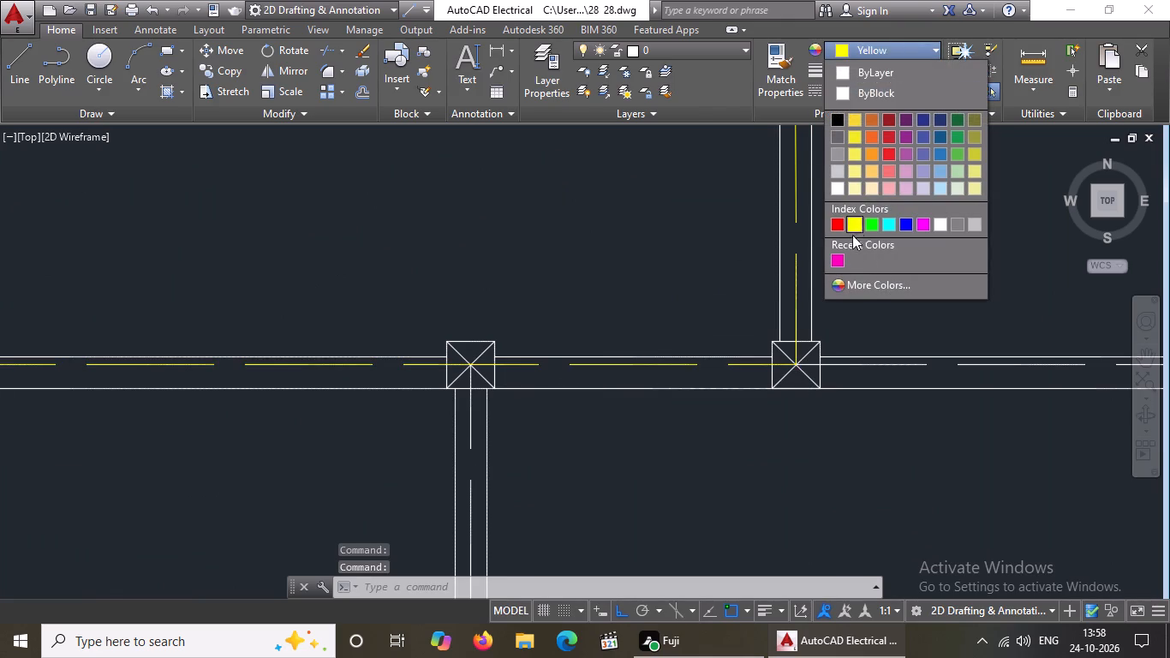
{"action": "left_click", "coordinate": [866, 368]}
{"action": "left_click", "coordinate": [861, 51]}
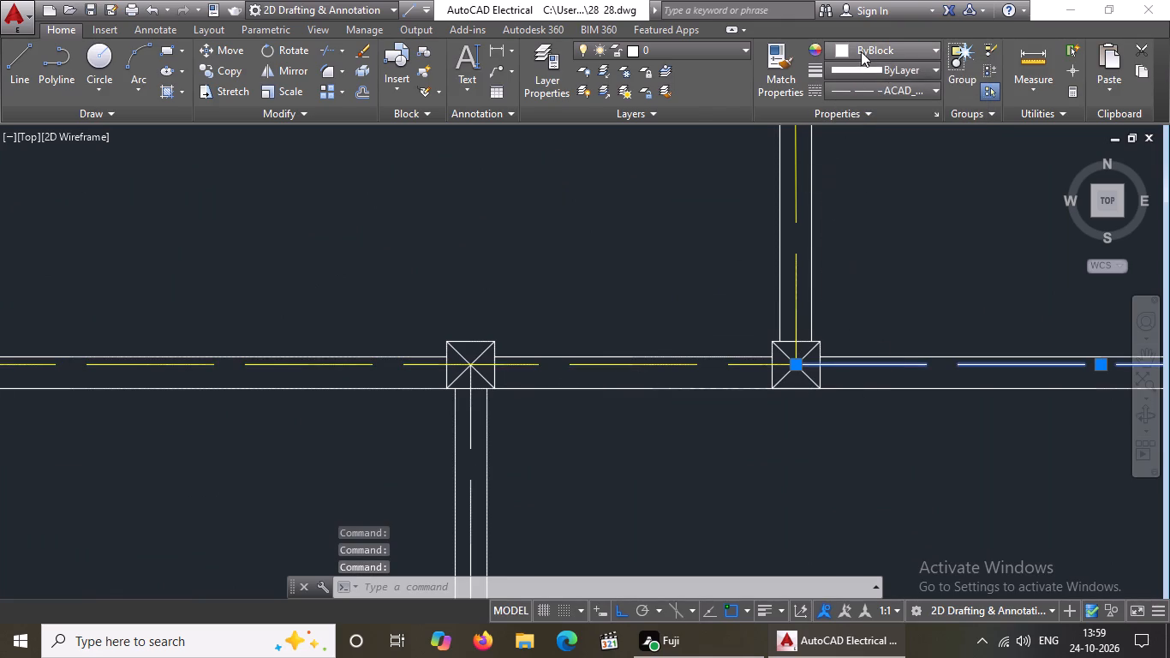
{"action": "left_click", "coordinate": [857, 228]}
Colour the left outer wall and middle wall centre line segments on both sides of the second-row left room yellow.
{"action": "scroll", "coordinate": [812, 280], "scroll_direction": "down", "scroll_amount": 5}
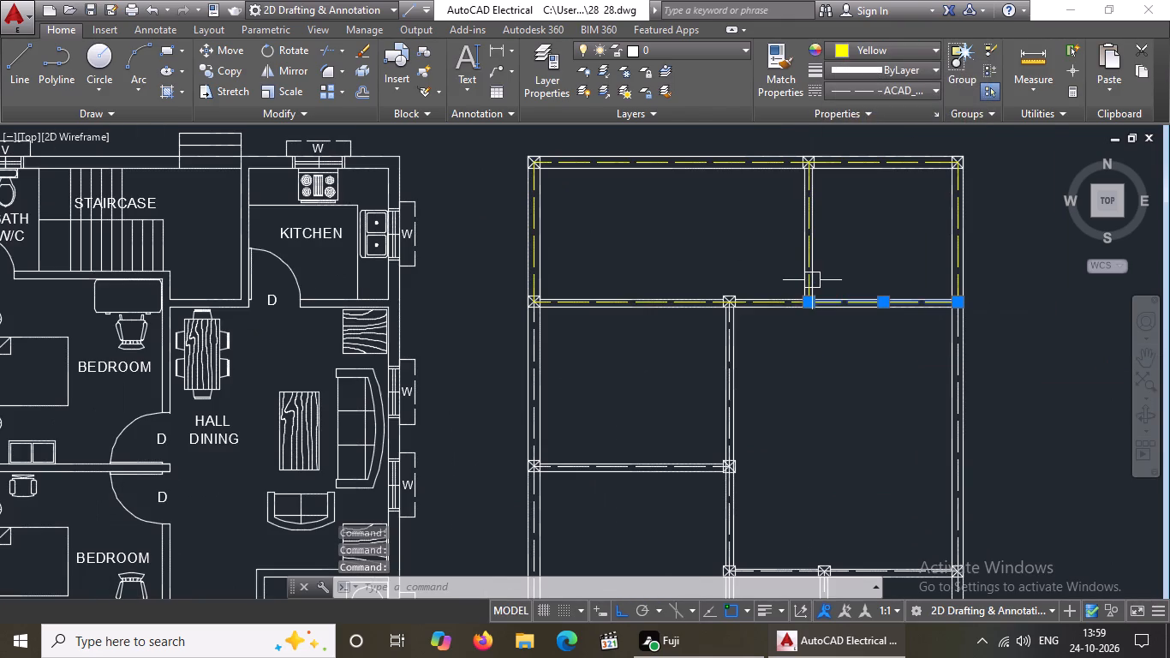
{"action": "scroll", "coordinate": [542, 371], "scroll_direction": "up", "scroll_amount": 2}
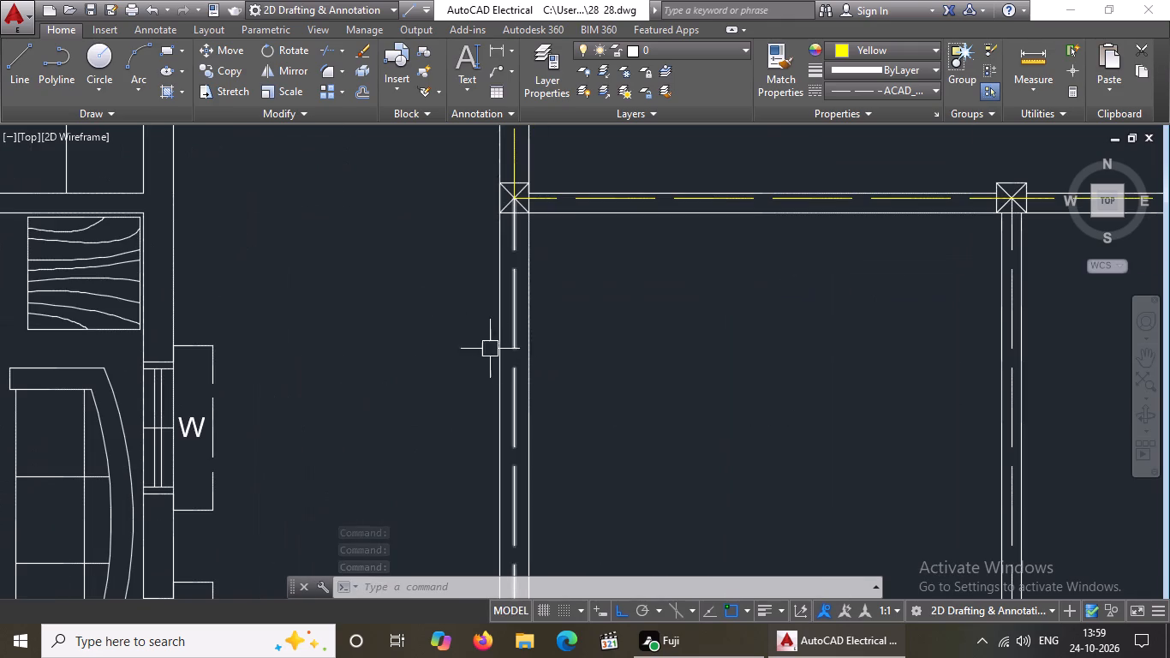
{"action": "left_click", "coordinate": [516, 341]}
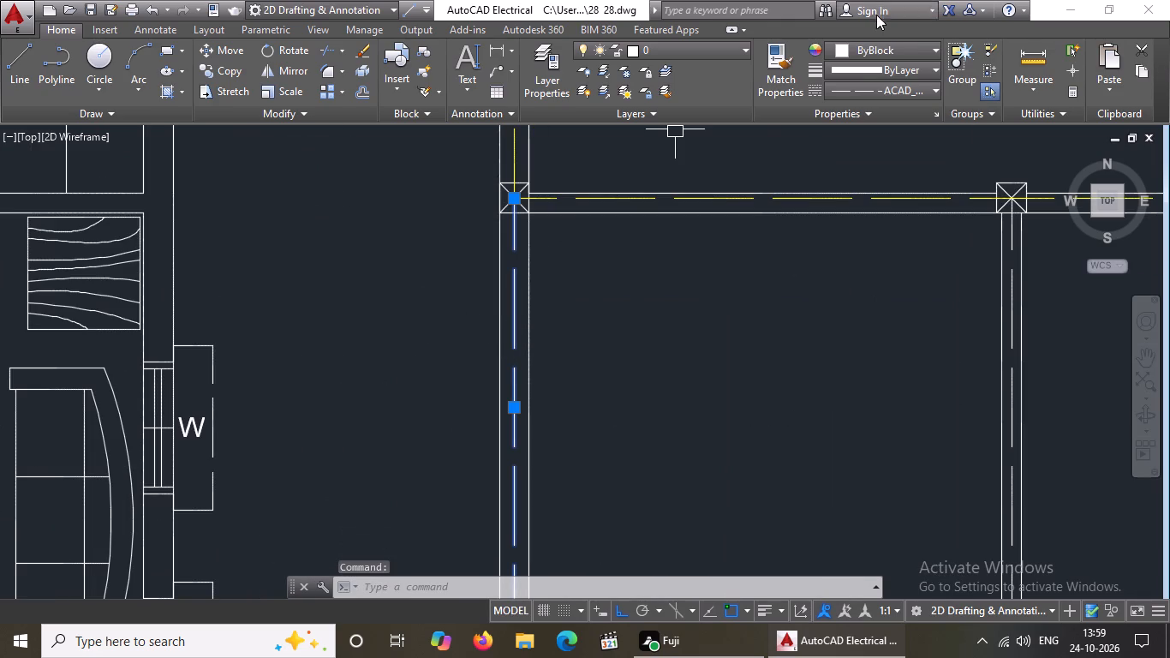
{"action": "left_click", "coordinate": [861, 39]}
{"action": "left_click", "coordinate": [852, 42]}
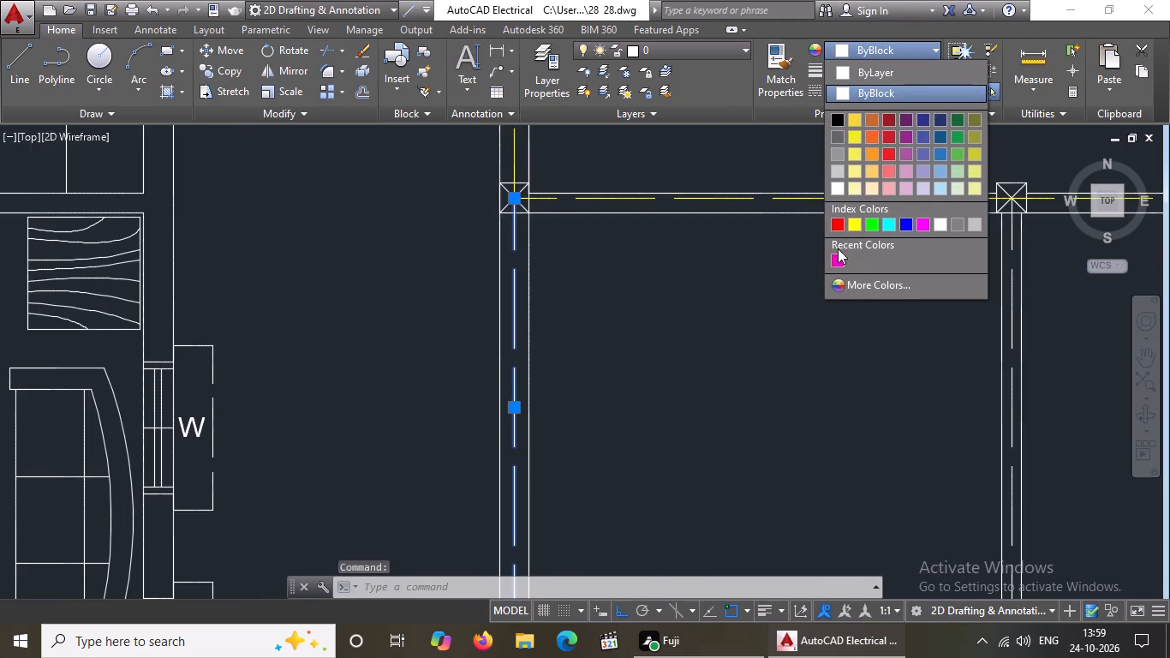
{"action": "left_click_drag", "start_coordinate": [856, 218], "coordinate": [856, 231]}
{"action": "scroll", "coordinate": [817, 236], "scroll_direction": "down", "scroll_amount": 3}
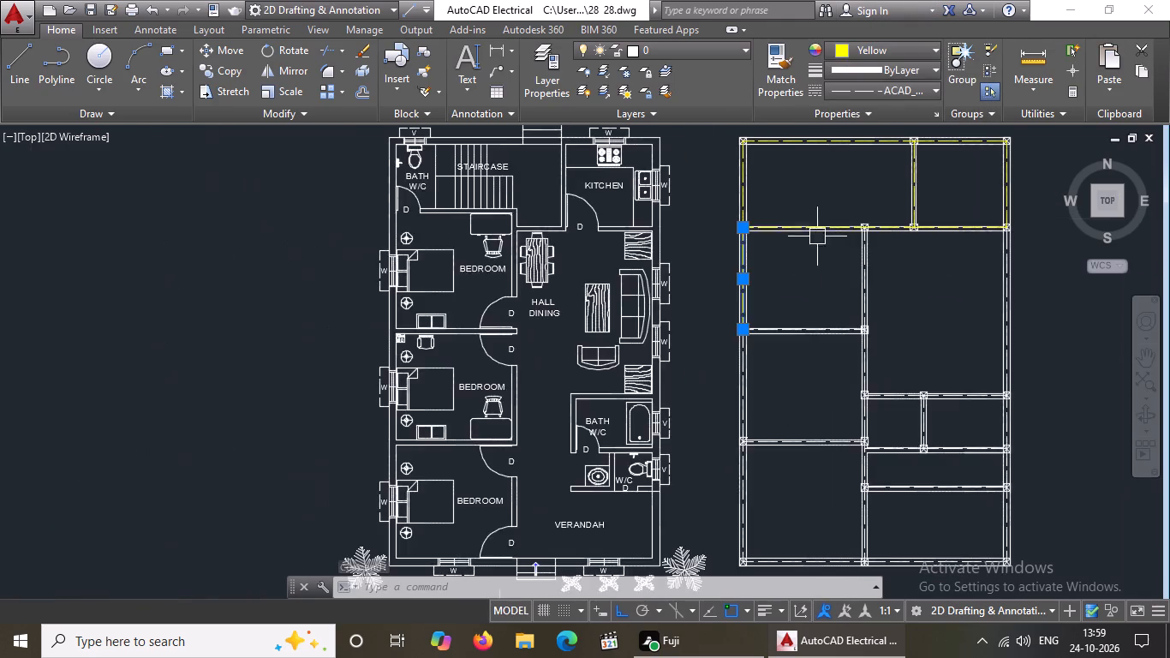
{"action": "scroll", "coordinate": [865, 249], "scroll_direction": "up", "scroll_amount": 3}
{"action": "left_click", "coordinate": [856, 254]}
{"action": "left_click", "coordinate": [909, 53]}
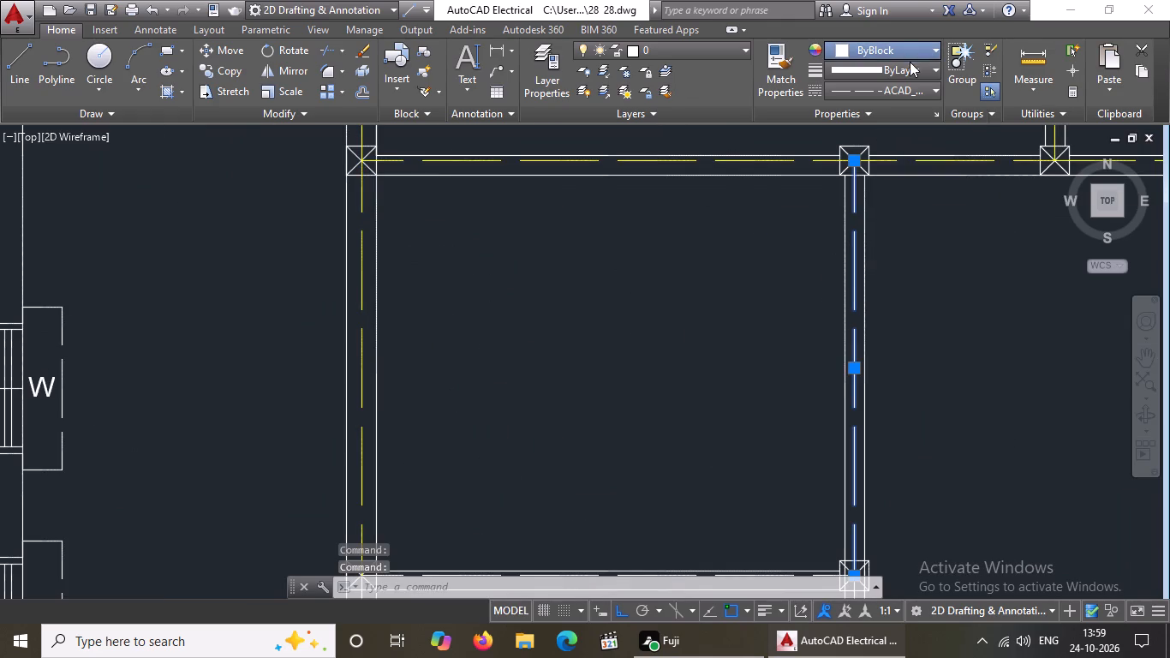
{"action": "left_click", "coordinate": [853, 227]}
Colour the right outer wall's long centre line segment beside the large hall space yellow.
{"action": "scroll", "coordinate": [838, 245], "scroll_direction": "down", "scroll_amount": 7}
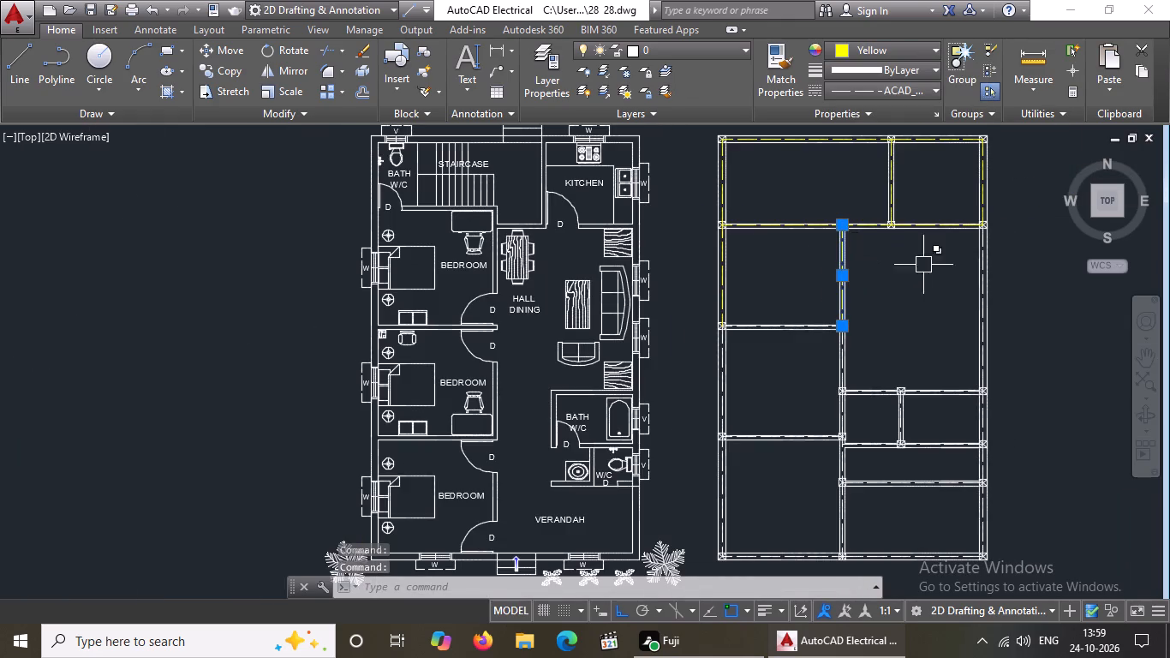
{"action": "scroll", "coordinate": [981, 278], "scroll_direction": "up", "scroll_amount": 3}
{"action": "left_click", "coordinate": [980, 277]}
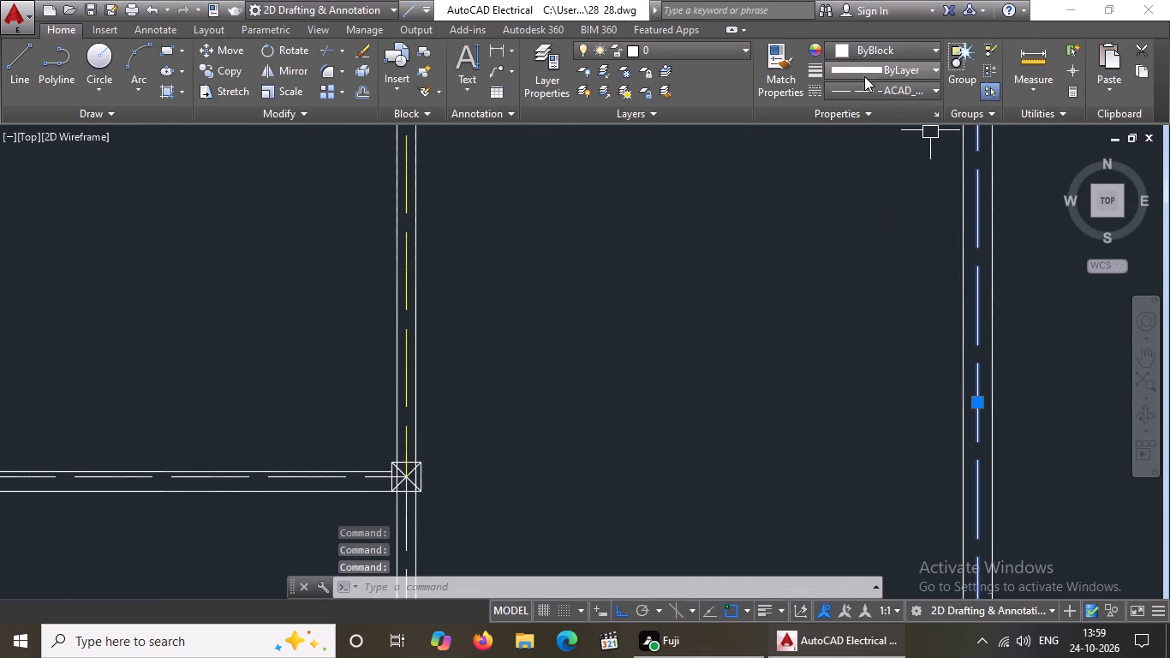
{"action": "left_click", "coordinate": [879, 56]}
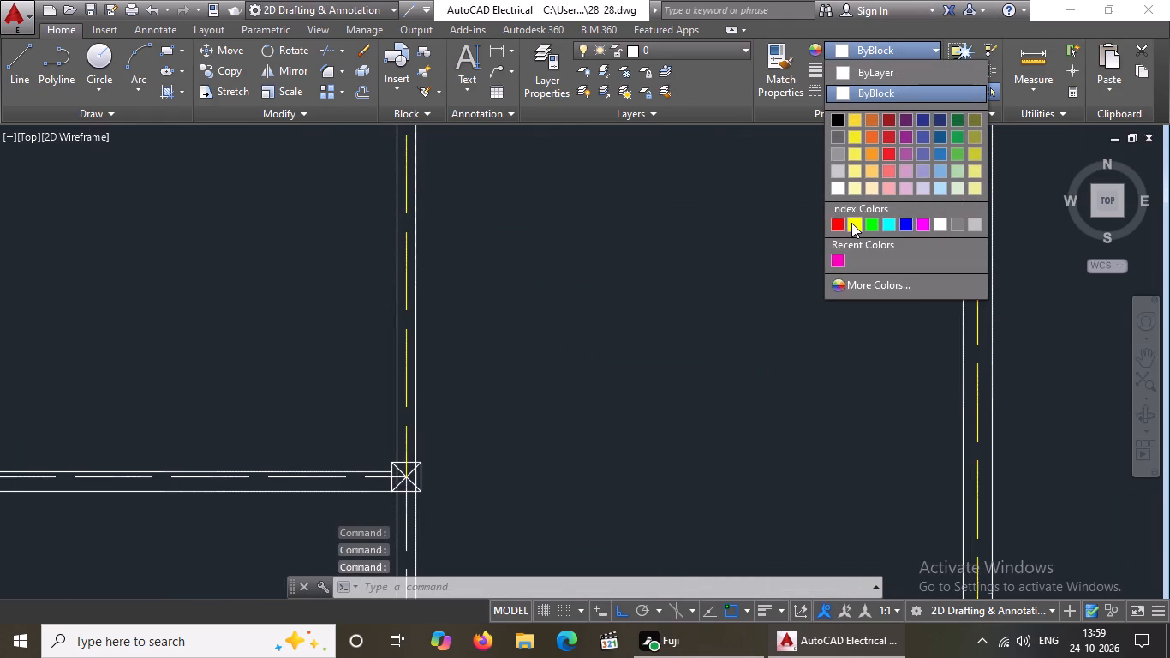
{"action": "left_click", "coordinate": [851, 223]}
Colour the centre line of the horizontal wall directly below the second-row left room yellow.
{"action": "scroll", "coordinate": [851, 223], "scroll_direction": "down", "scroll_amount": 4}
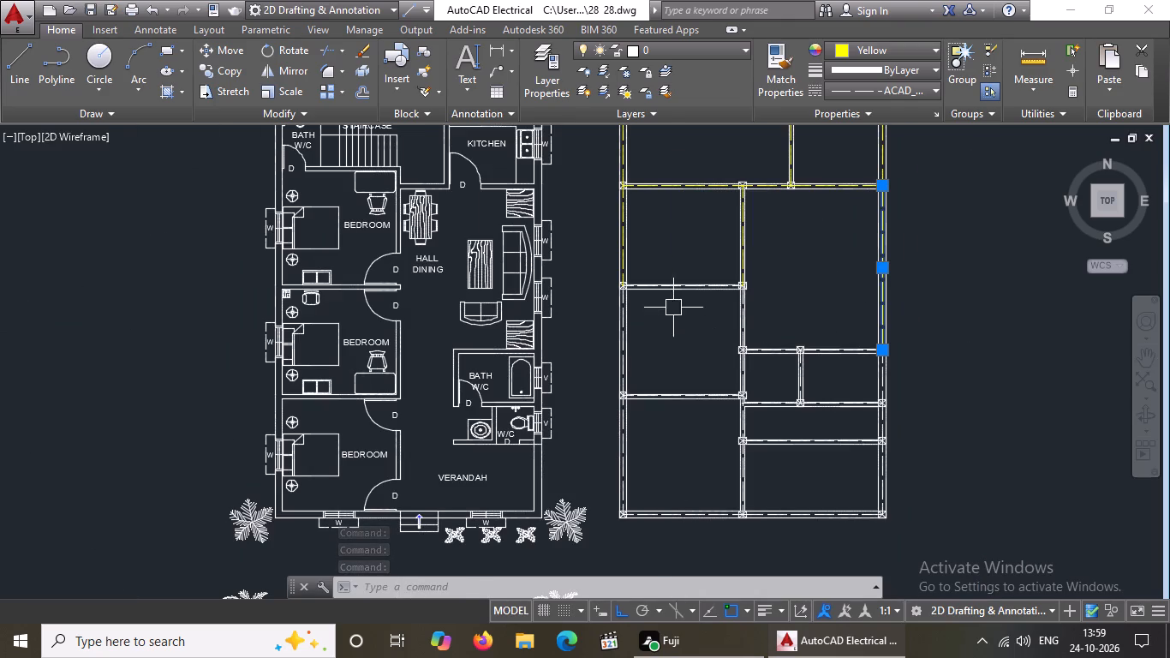
{"action": "scroll", "coordinate": [673, 300], "scroll_direction": "up", "scroll_amount": 3}
{"action": "left_click", "coordinate": [671, 247]}
{"action": "left_click", "coordinate": [868, 48]}
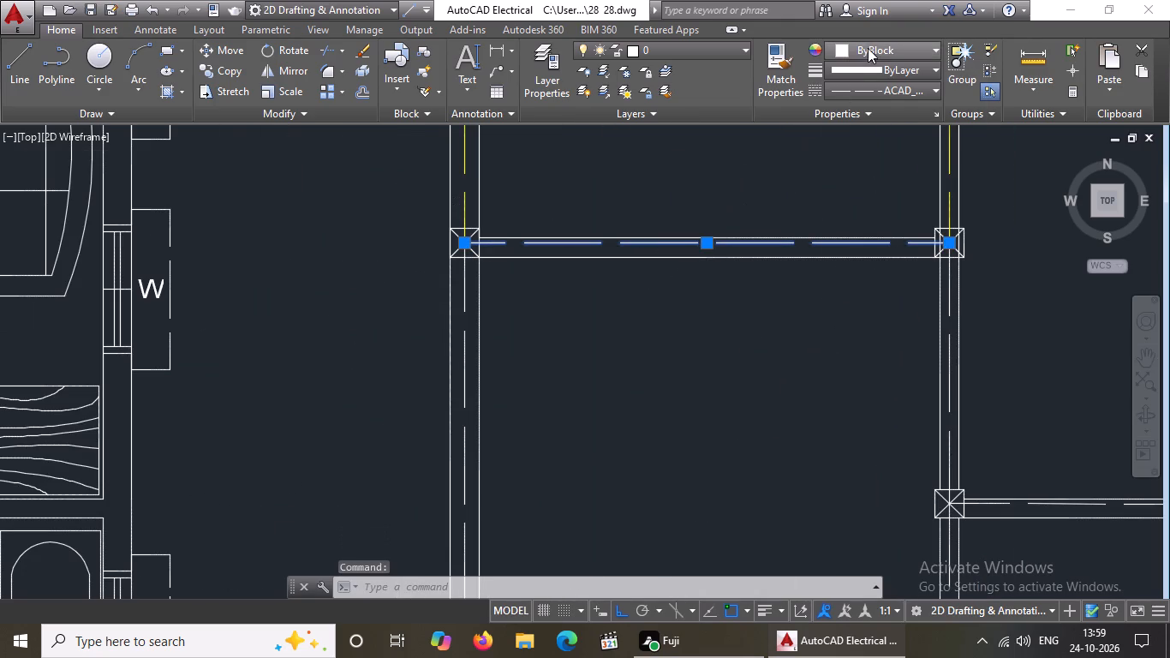
{"action": "left_click", "coordinate": [857, 225]}
Colour the left outer wall's centre line segment beside the third-row left room yellow.
{"action": "scroll", "coordinate": [814, 209], "scroll_direction": "down", "scroll_amount": 4}
{"action": "scroll", "coordinate": [715, 255], "scroll_direction": "up", "scroll_amount": 3}
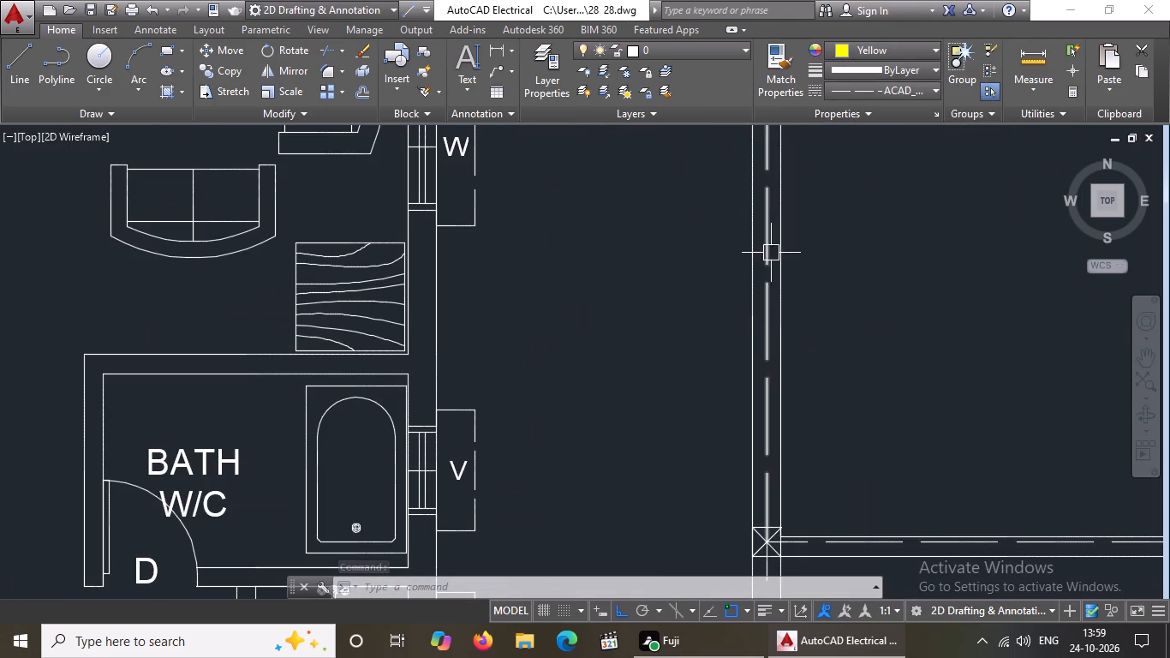
{"action": "left_click", "coordinate": [768, 259]}
{"action": "left_click", "coordinate": [883, 52]}
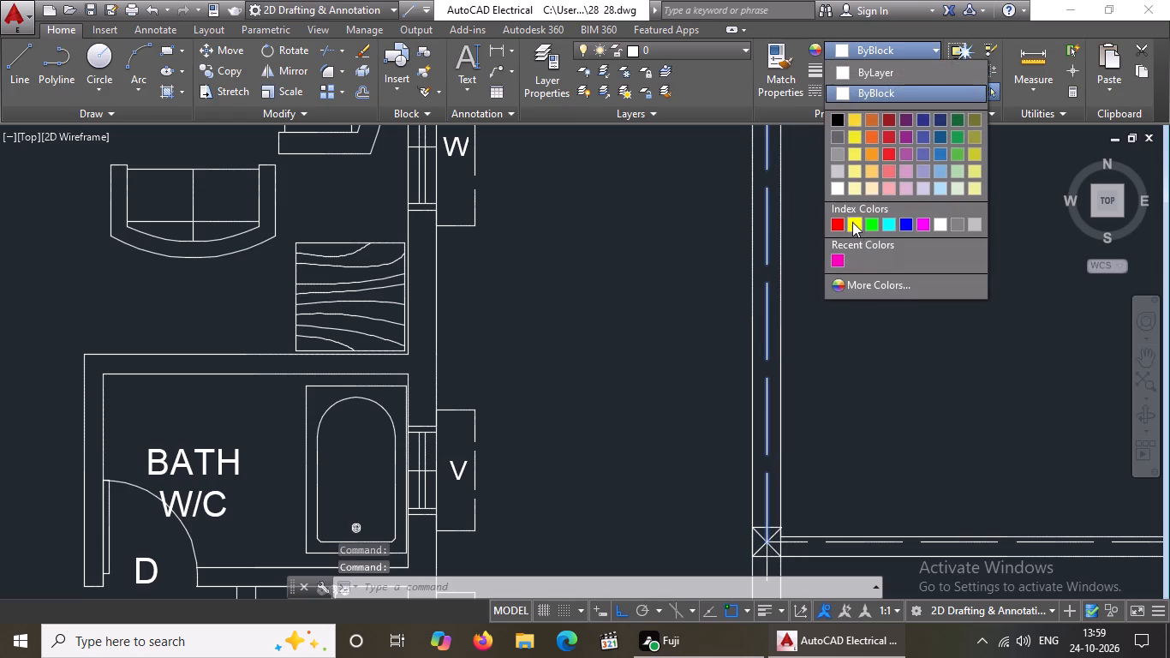
{"action": "left_click", "coordinate": [852, 221]}
Colour the middle wall's short centre line segment just above the small rooms' top wall yellow.
{"action": "scroll", "coordinate": [840, 225], "scroll_direction": "down", "scroll_amount": 4}
{"action": "scroll", "coordinate": [913, 222], "scroll_direction": "up", "scroll_amount": 3}
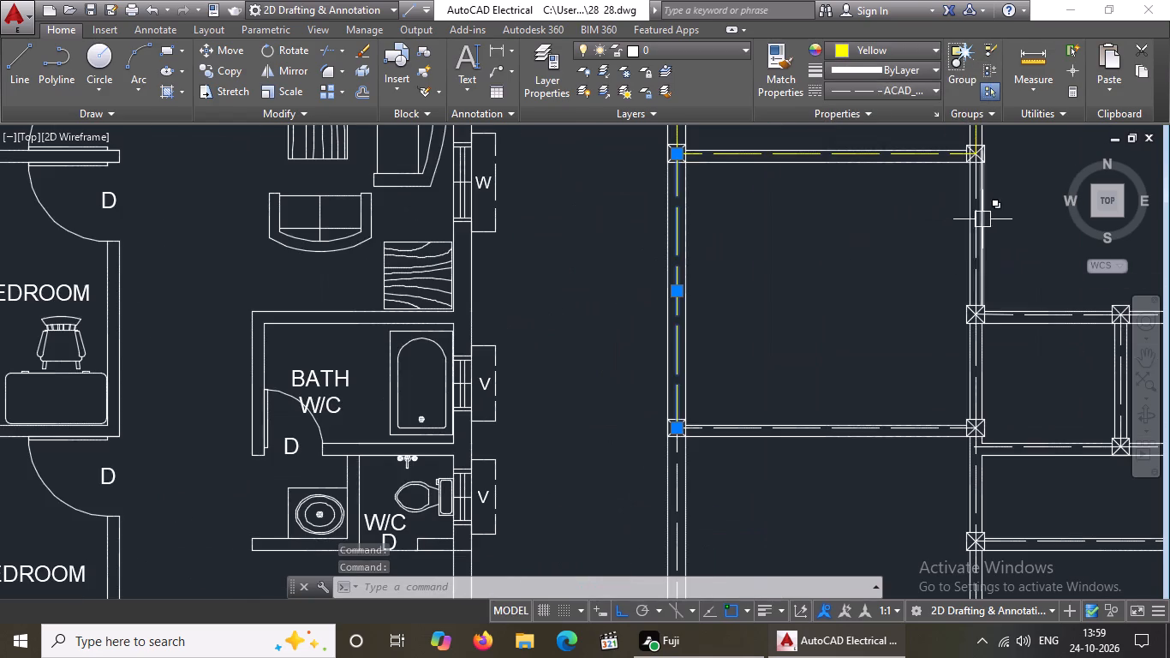
{"action": "scroll", "coordinate": [982, 219], "scroll_direction": "up", "scroll_amount": 3}
{"action": "left_click", "coordinate": [946, 247]}
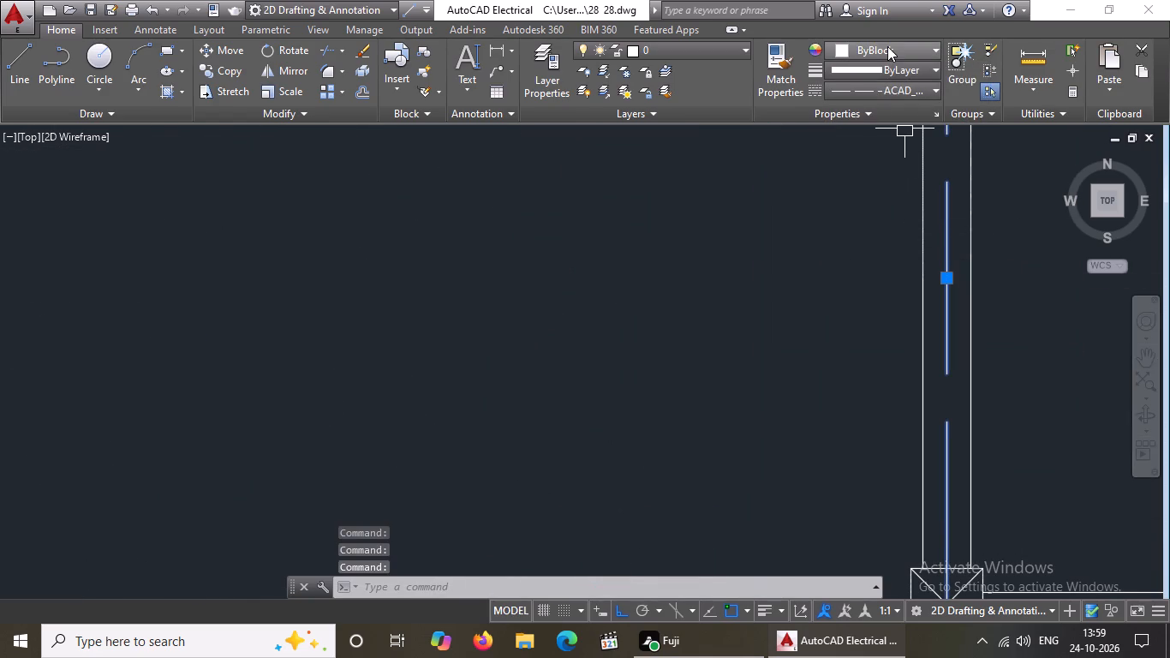
{"action": "left_click_drag", "start_coordinate": [886, 43], "coordinate": [886, 51]}
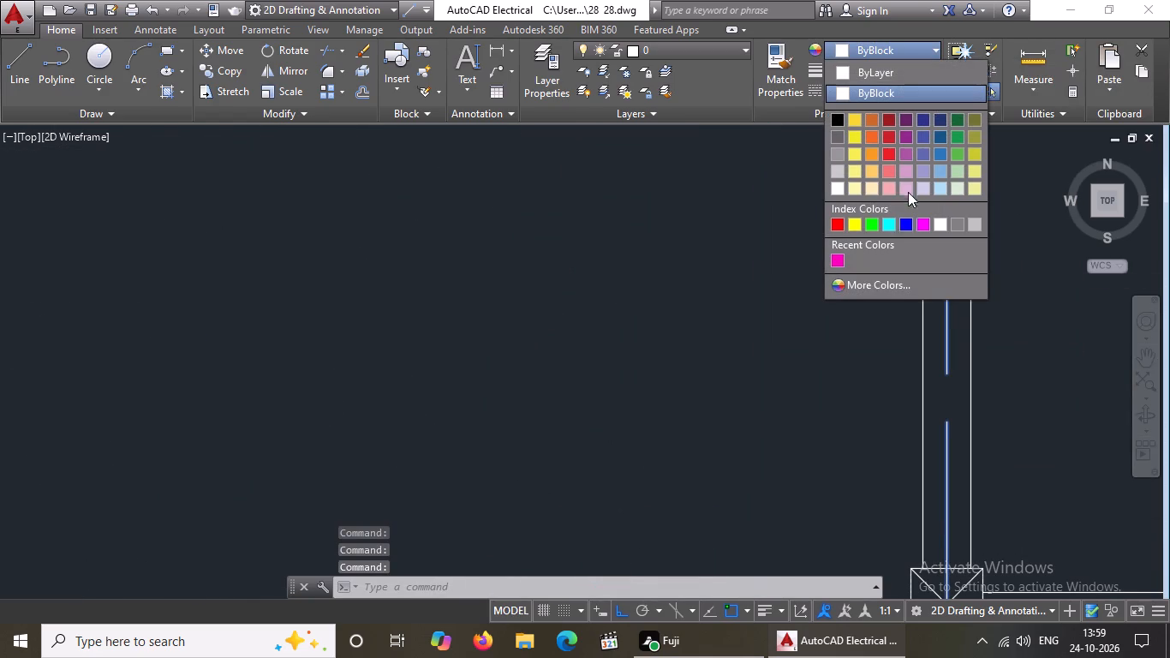
{"action": "left_click_drag", "start_coordinate": [860, 225], "coordinate": [858, 239]}
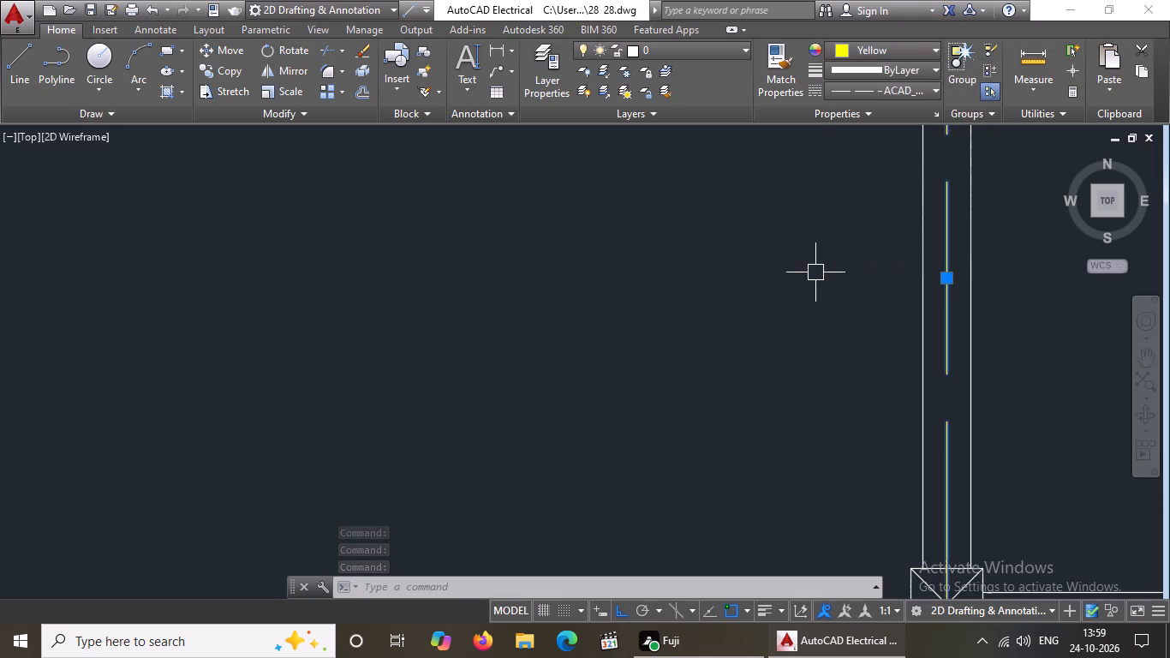
Colour both dashed centre line segments of the small rooms' top horizontal wall yellow.
{"action": "scroll", "coordinate": [815, 272], "scroll_direction": "down", "scroll_amount": 4}
{"action": "scroll", "coordinate": [896, 334], "scroll_direction": "up", "scroll_amount": 3}
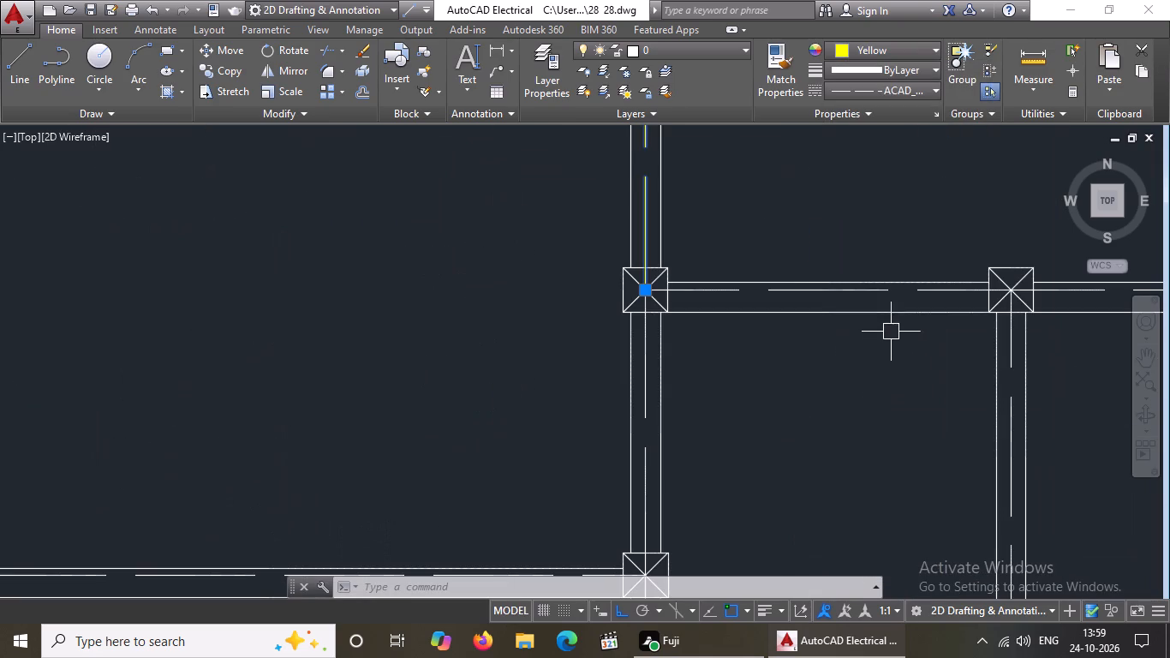
{"action": "left_click", "coordinate": [815, 297]}
{"action": "left_click", "coordinate": [903, 46]}
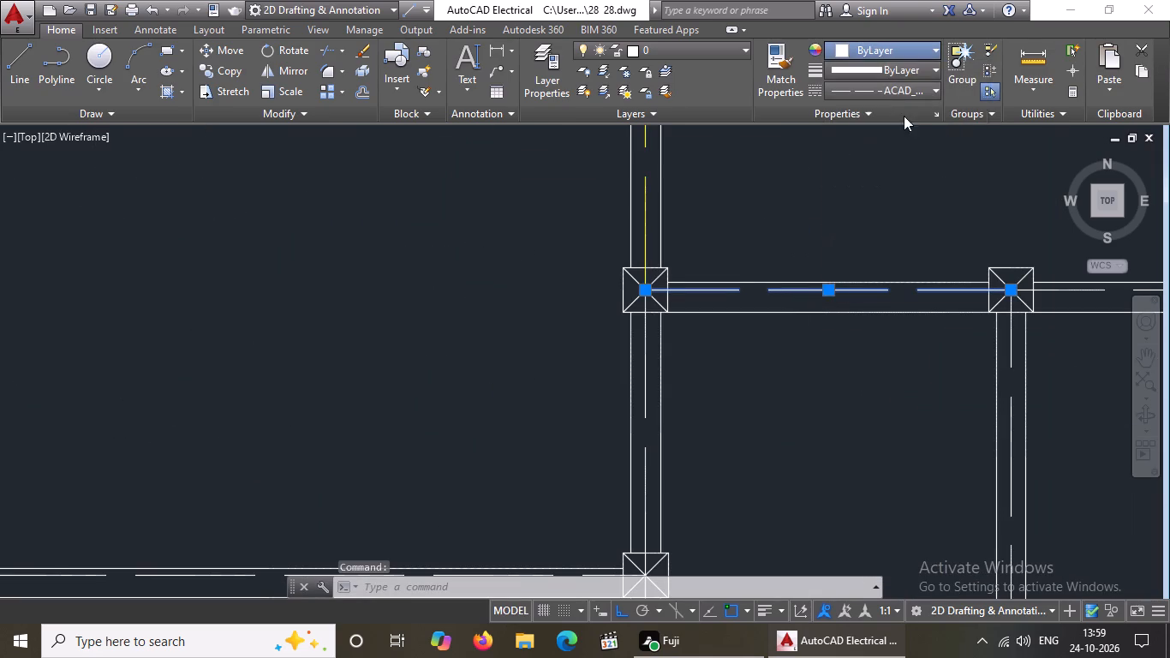
{"action": "left_click", "coordinate": [854, 227]}
{"action": "scroll", "coordinate": [852, 238], "scroll_direction": "down", "scroll_amount": 5}
{"action": "scroll", "coordinate": [937, 262], "scroll_direction": "up", "scroll_amount": 3}
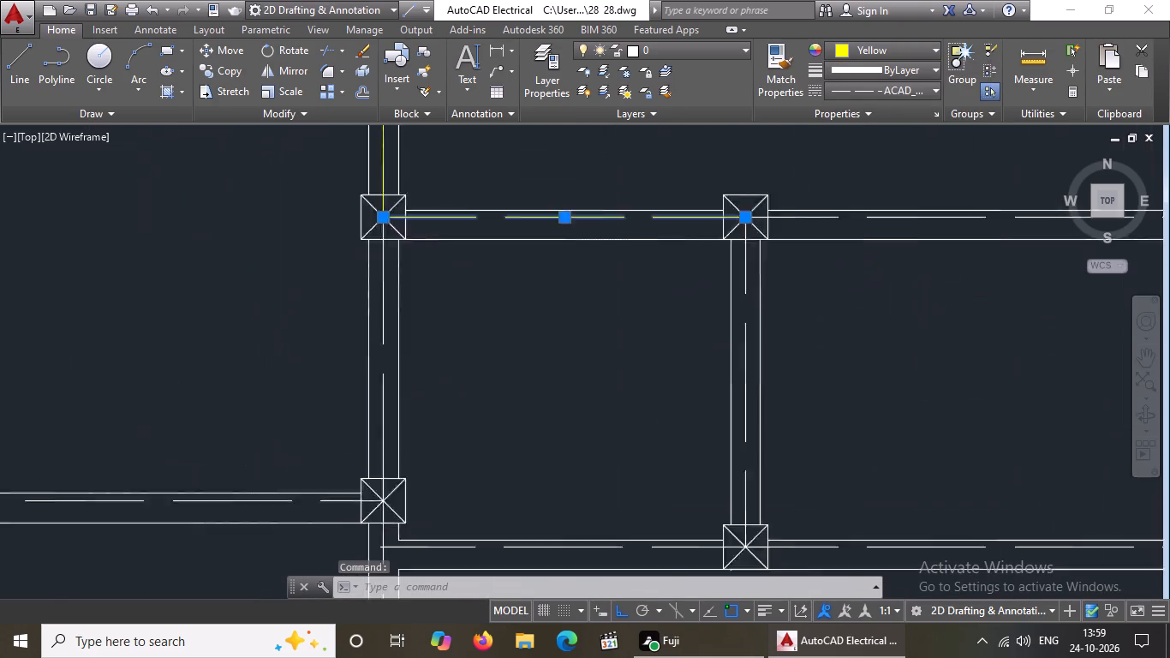
{"action": "scroll", "coordinate": [937, 261], "scroll_direction": "up", "scroll_amount": 1}
{"action": "left_click", "coordinate": [865, 191]}
{"action": "left_click", "coordinate": [880, 52]}
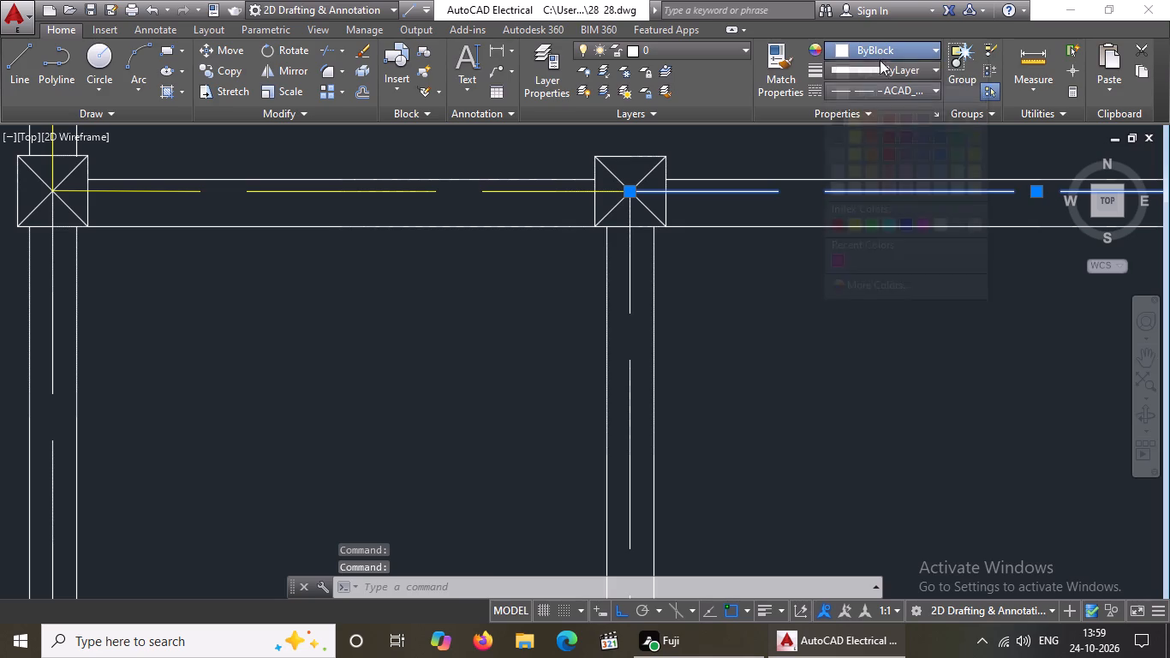
{"action": "left_click", "coordinate": [857, 226]}
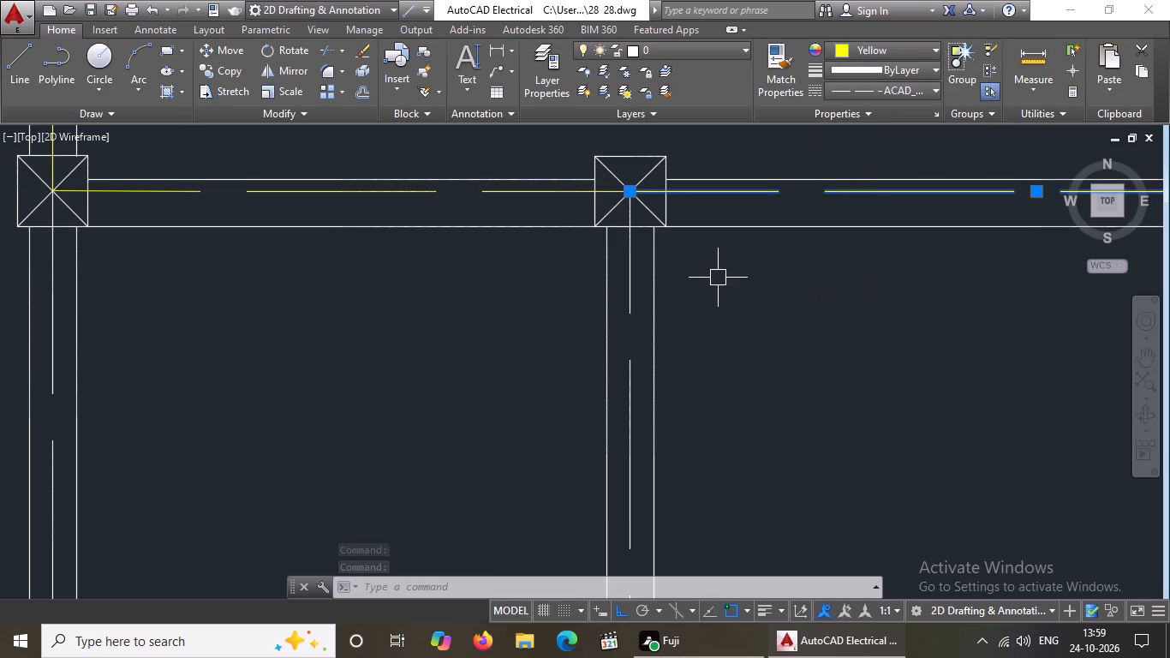
{"action": "scroll", "coordinate": [718, 278], "scroll_direction": "down", "scroll_amount": 3}
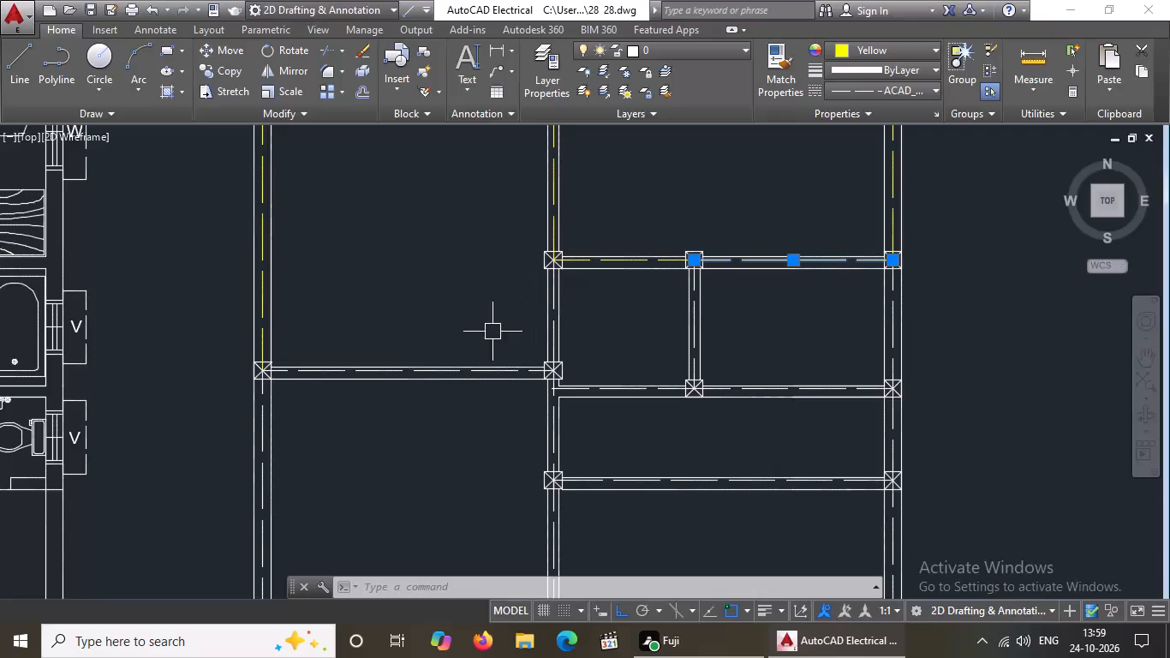
Colour the middle wall's centre line segment along the small rooms' outer left side yellow.
{"action": "scroll", "coordinate": [529, 334], "scroll_direction": "up", "scroll_amount": 2}
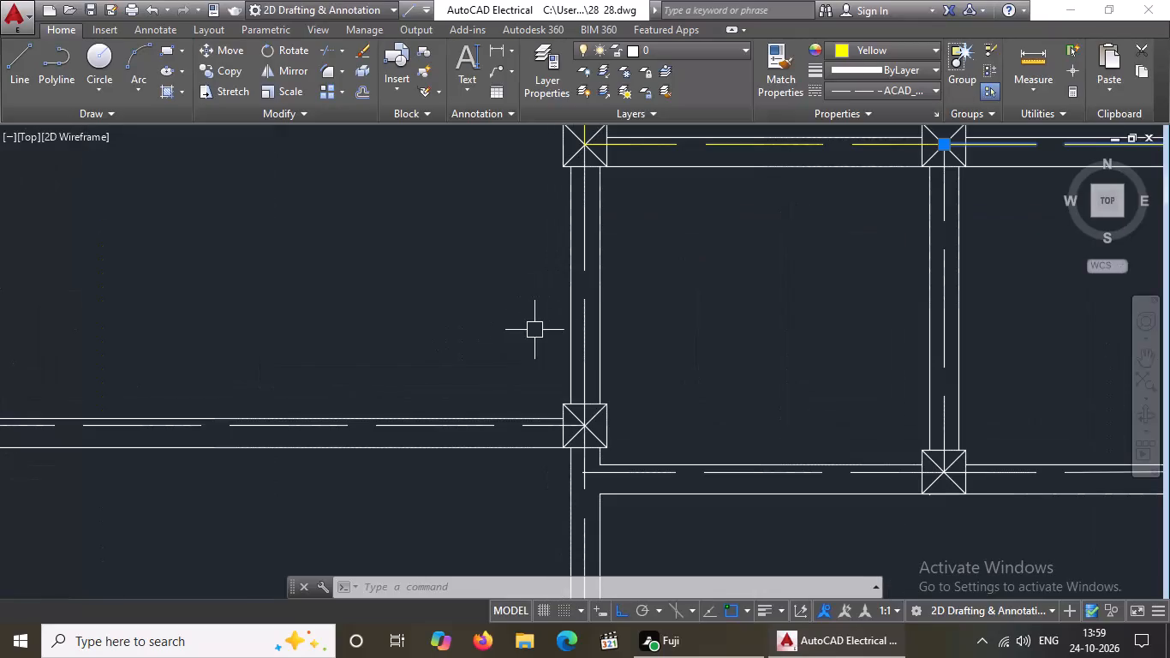
{"action": "left_click", "coordinate": [585, 282]}
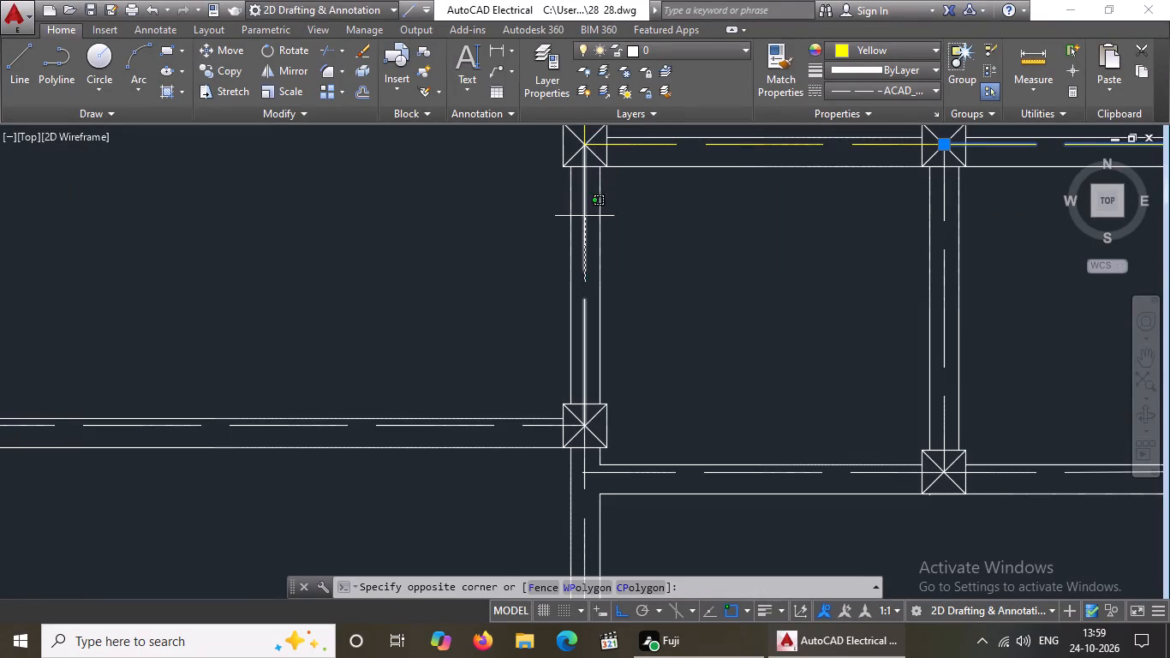
{"action": "left_click", "coordinate": [584, 216]}
{"action": "left_click", "coordinate": [883, 53]}
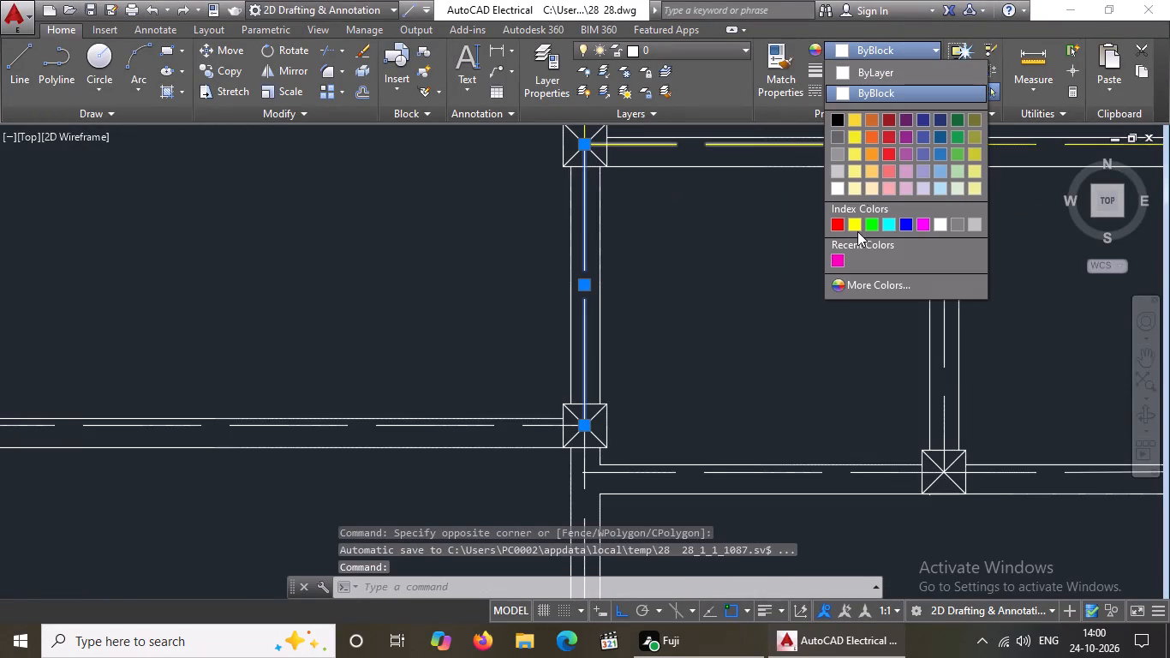
{"action": "left_click", "coordinate": [854, 221]}
Colour the centre line of the short vertical wall dividing the two small rooms yellow.
{"action": "left_click", "coordinate": [948, 312]}
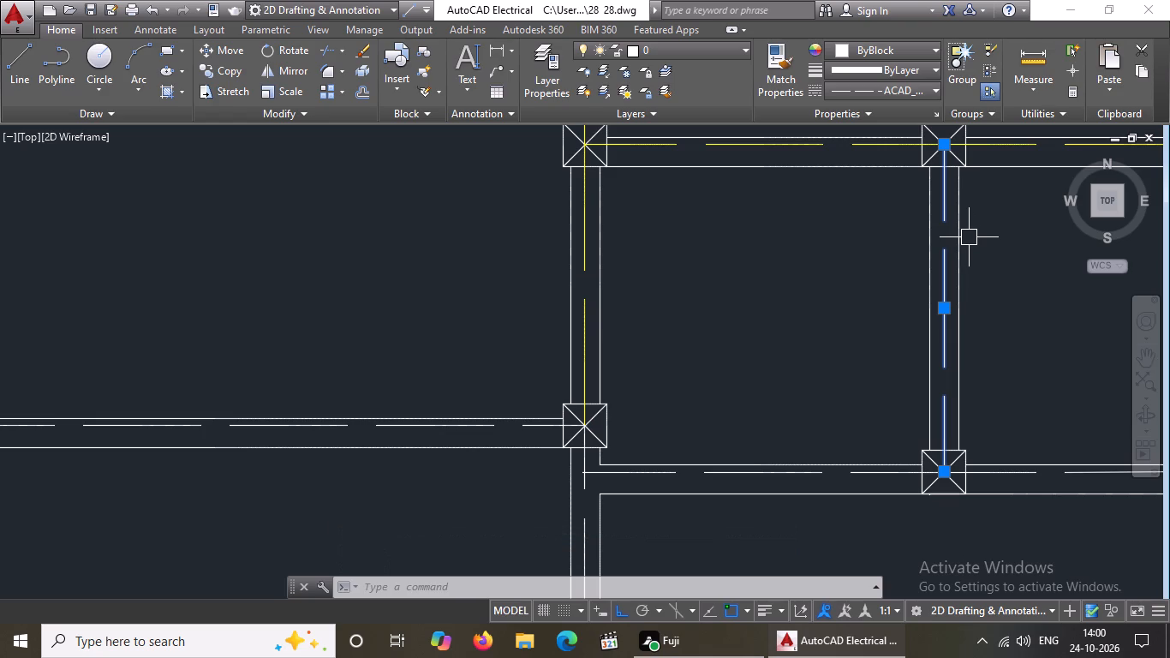
{"action": "scroll", "coordinate": [969, 237], "scroll_direction": "up", "scroll_amount": 3}
{"action": "left_click", "coordinate": [878, 48]}
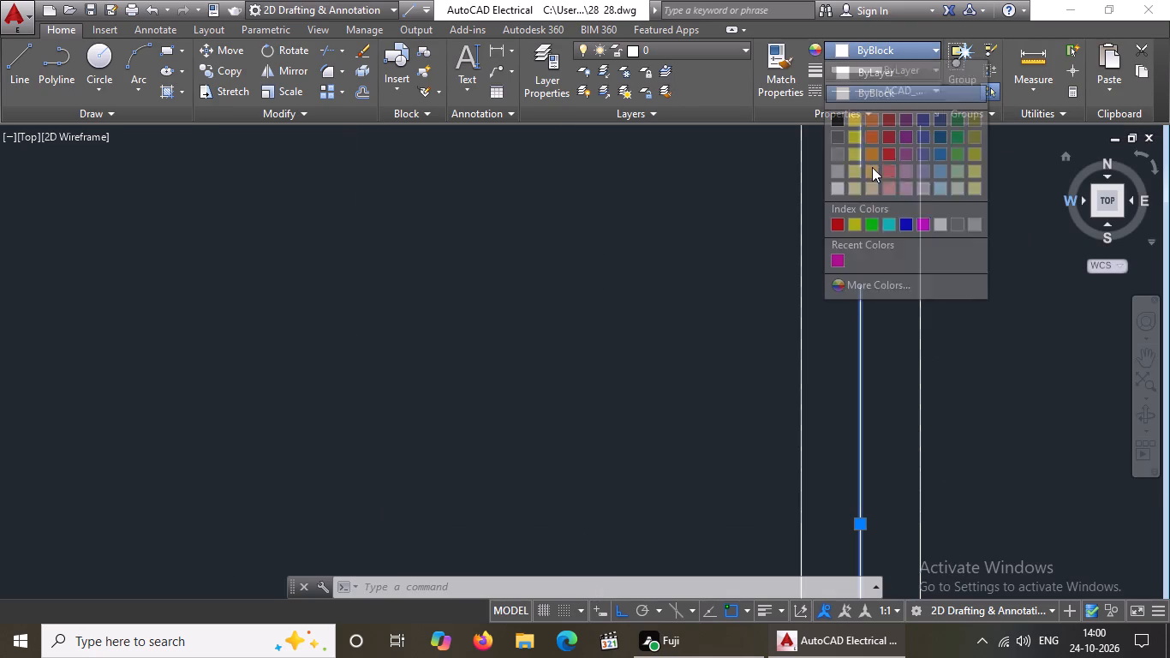
{"action": "left_click", "coordinate": [855, 224]}
Colour the right outer wall's centre line segment beside the small rooms yellow.
{"action": "scroll", "coordinate": [805, 346], "scroll_direction": "down", "scroll_amount": 4}
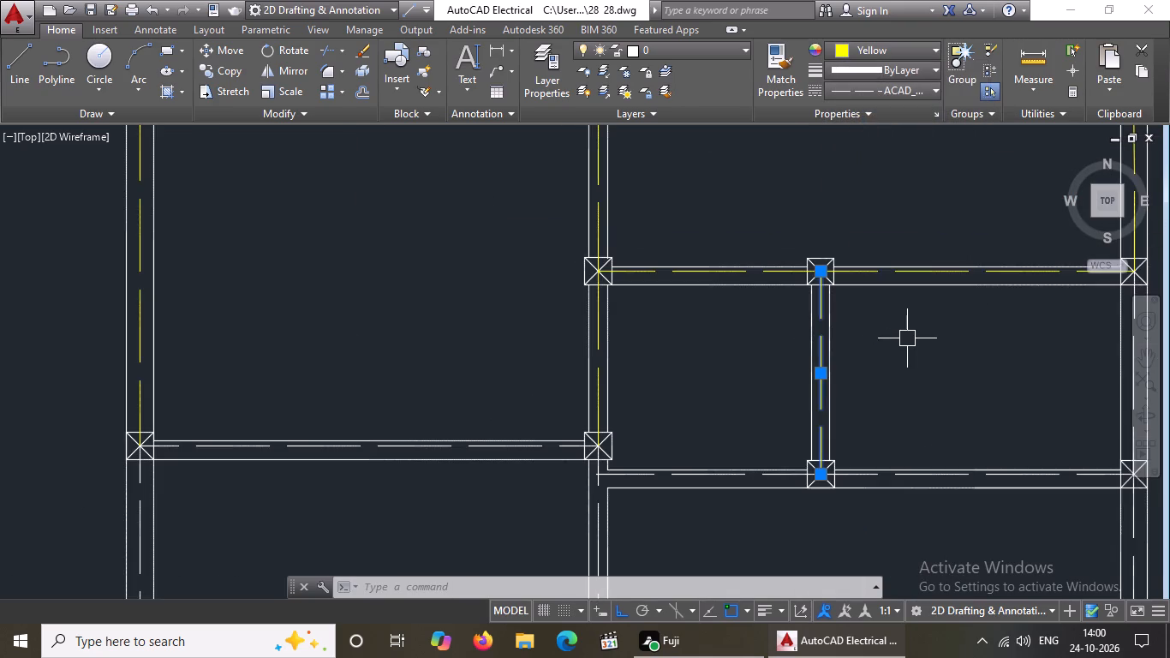
{"action": "scroll", "coordinate": [892, 336], "scroll_direction": "down", "scroll_amount": 2}
{"action": "scroll", "coordinate": [1001, 357], "scroll_direction": "up", "scroll_amount": 3}
{"action": "left_click", "coordinate": [928, 354]}
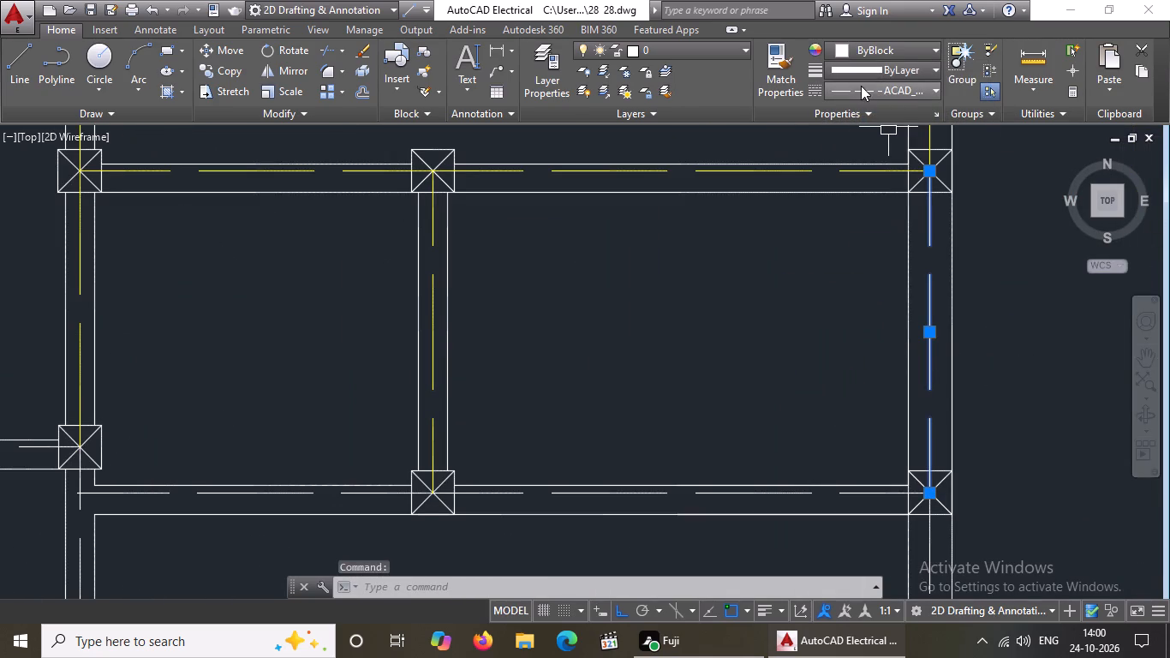
{"action": "left_click", "coordinate": [879, 45]}
{"action": "left_click", "coordinate": [856, 221]}
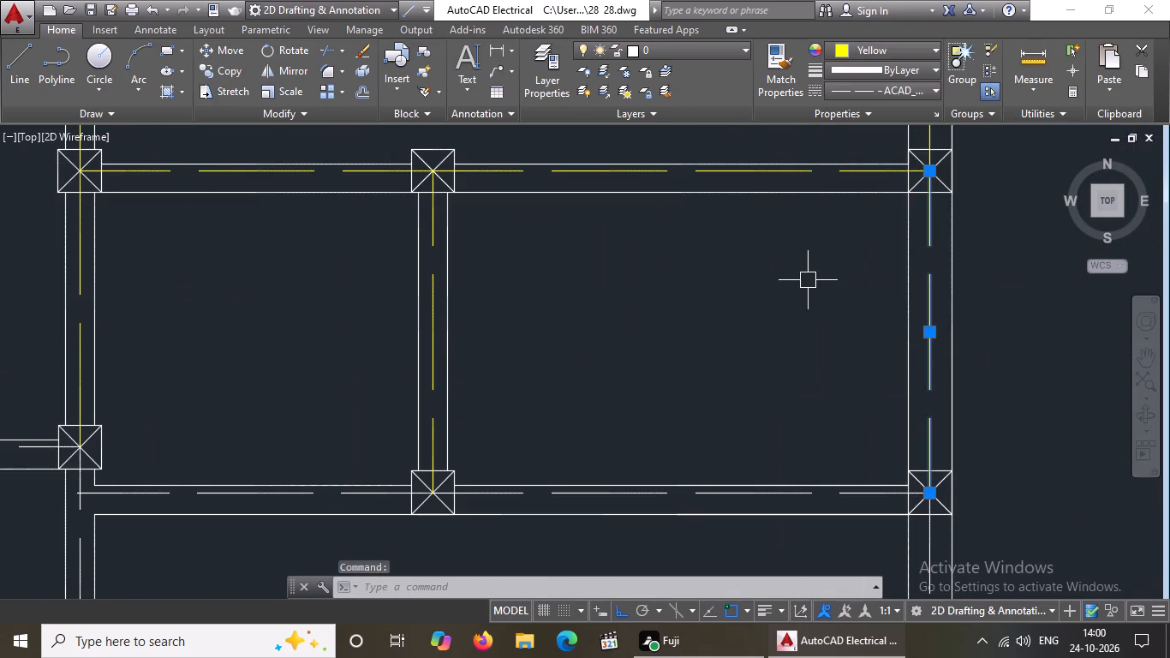
Colour the centre line of the horizontal wall above the bottom-left room yellow.
{"action": "scroll", "coordinate": [803, 284], "scroll_direction": "down", "scroll_amount": 5}
{"action": "scroll", "coordinate": [633, 314], "scroll_direction": "up", "scroll_amount": 6}
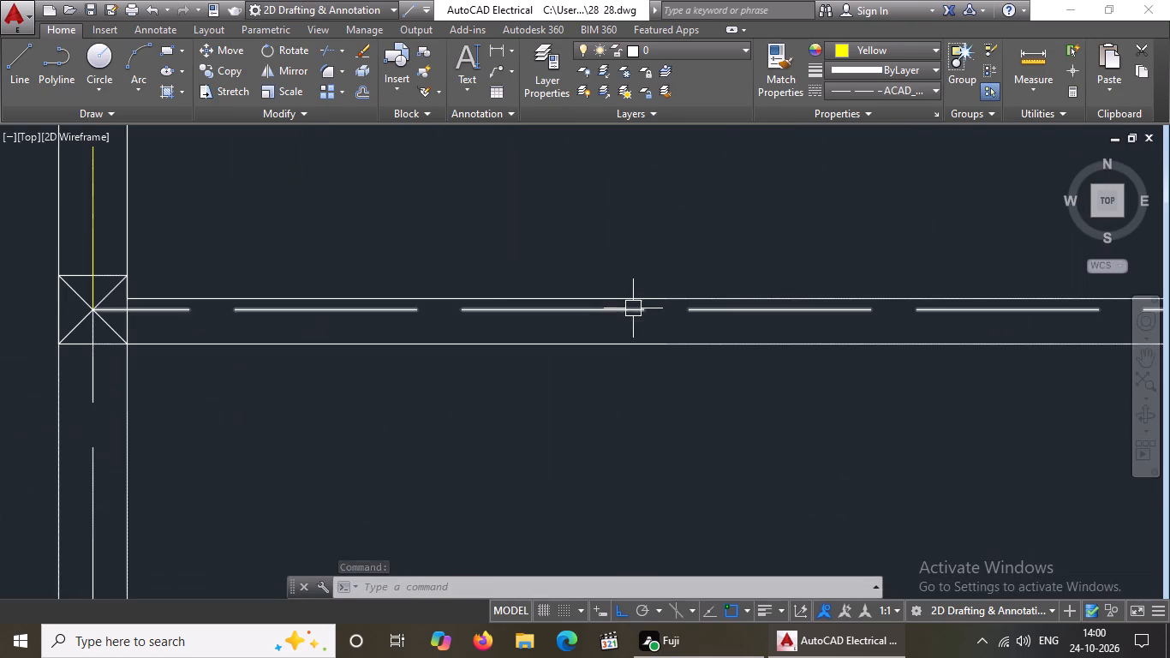
{"action": "left_click", "coordinate": [633, 308]}
{"action": "left_click", "coordinate": [853, 47]}
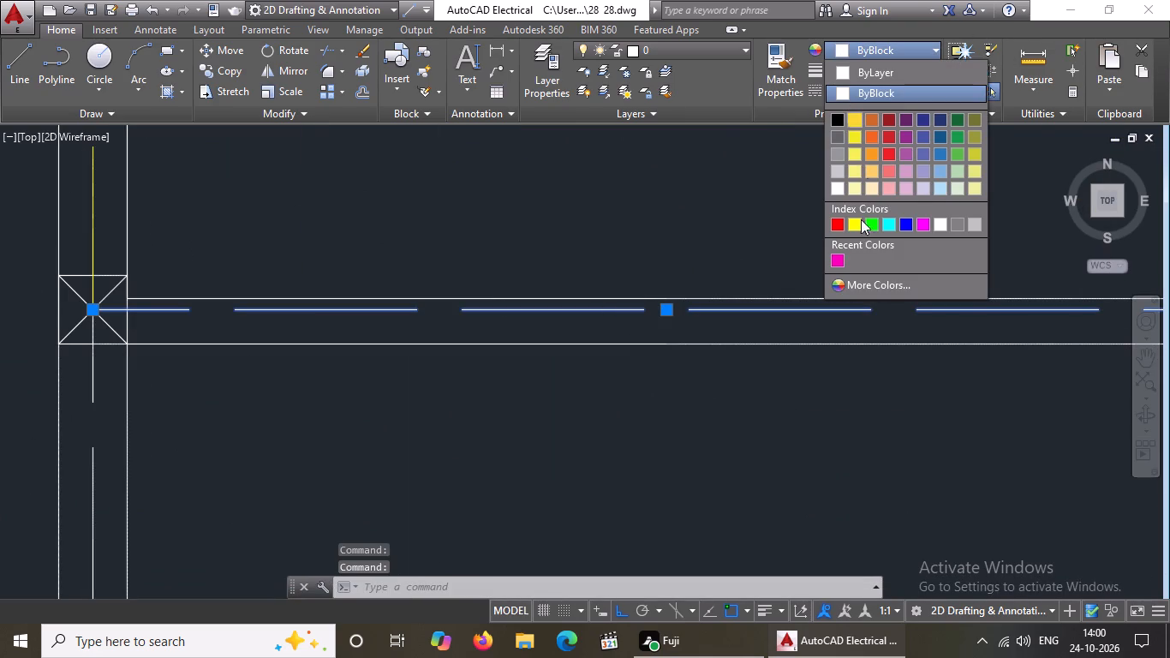
{"action": "left_click", "coordinate": [857, 229]}
Colour the left outer wall's centre line segment beside the bottom-left room yellow.
{"action": "scroll", "coordinate": [762, 234], "scroll_direction": "down", "scroll_amount": 4}
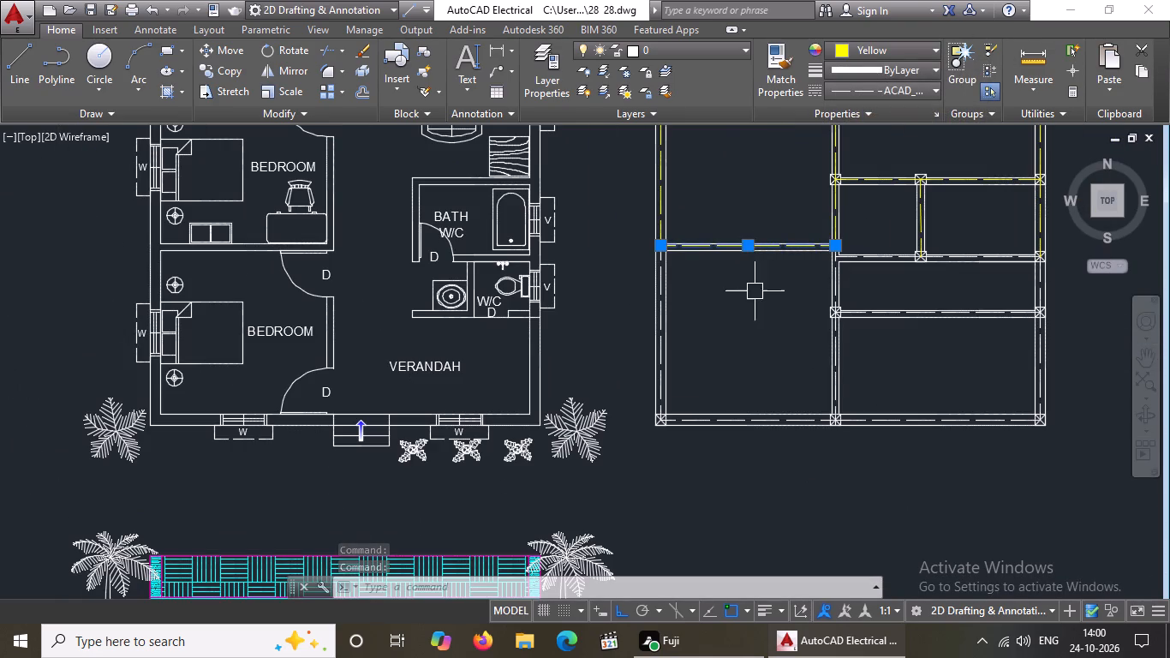
{"action": "scroll", "coordinate": [649, 300], "scroll_direction": "up", "scroll_amount": 3}
{"action": "left_click", "coordinate": [696, 310]}
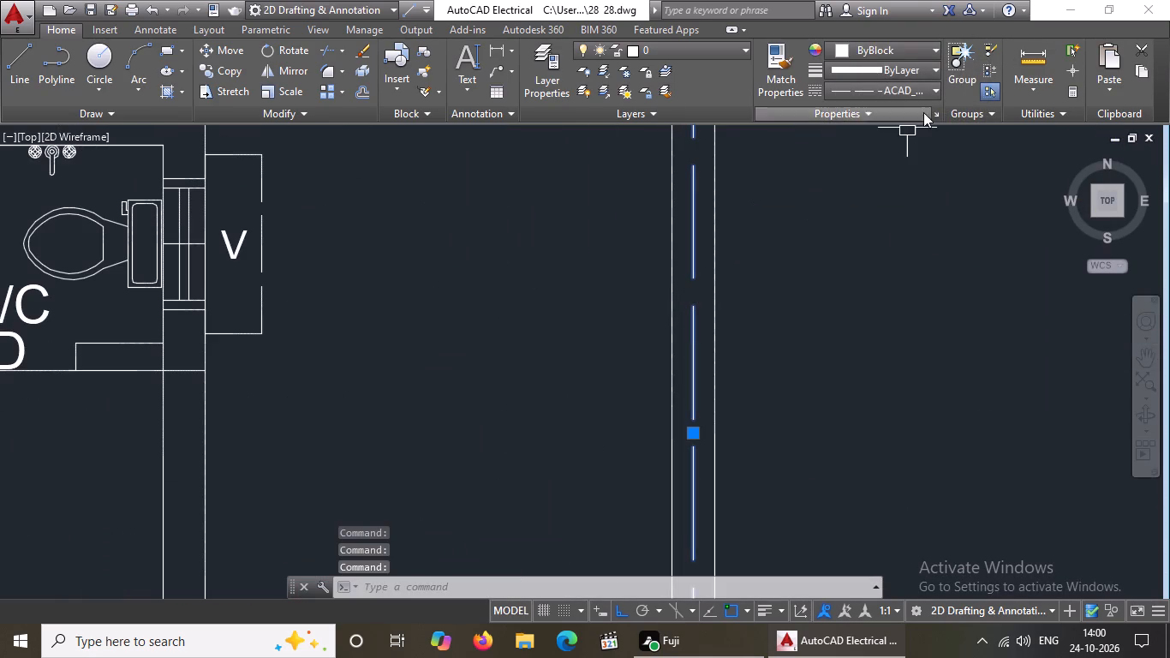
{"action": "left_click", "coordinate": [896, 46]}
{"action": "left_click", "coordinate": [856, 220]}
Colour the bottom outer wall's centre line segment under the bottom-left room yellow.
{"action": "scroll", "coordinate": [836, 235], "scroll_direction": "down", "scroll_amount": 4}
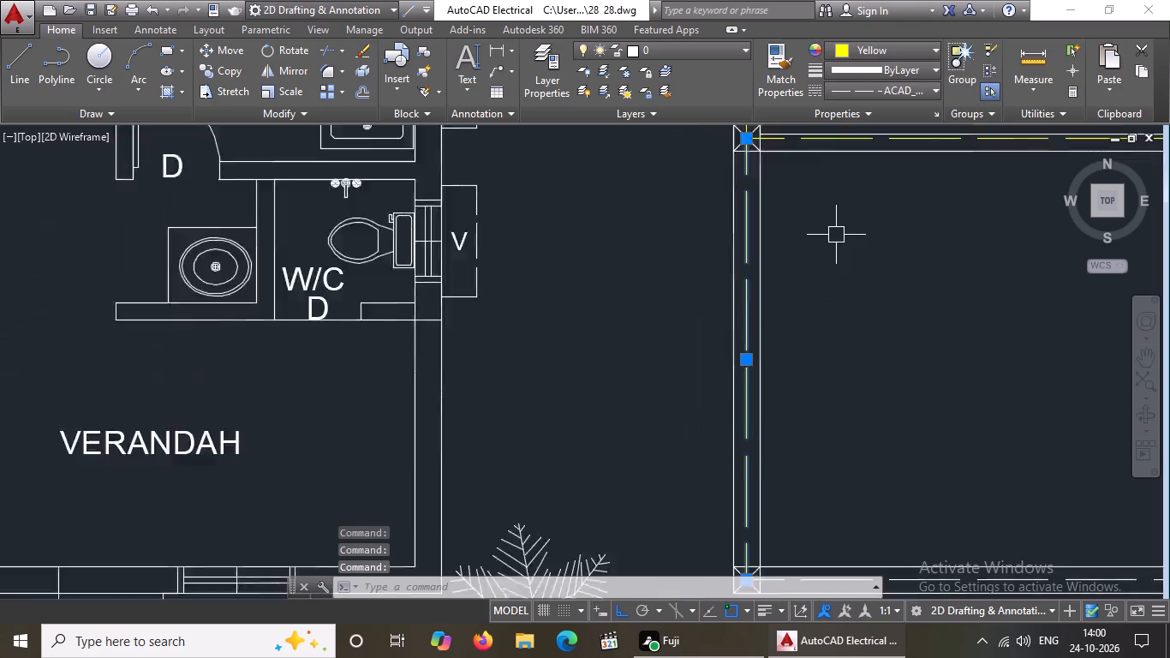
{"action": "scroll", "coordinate": [860, 383], "scroll_direction": "up", "scroll_amount": 3}
{"action": "left_click", "coordinate": [805, 344]}
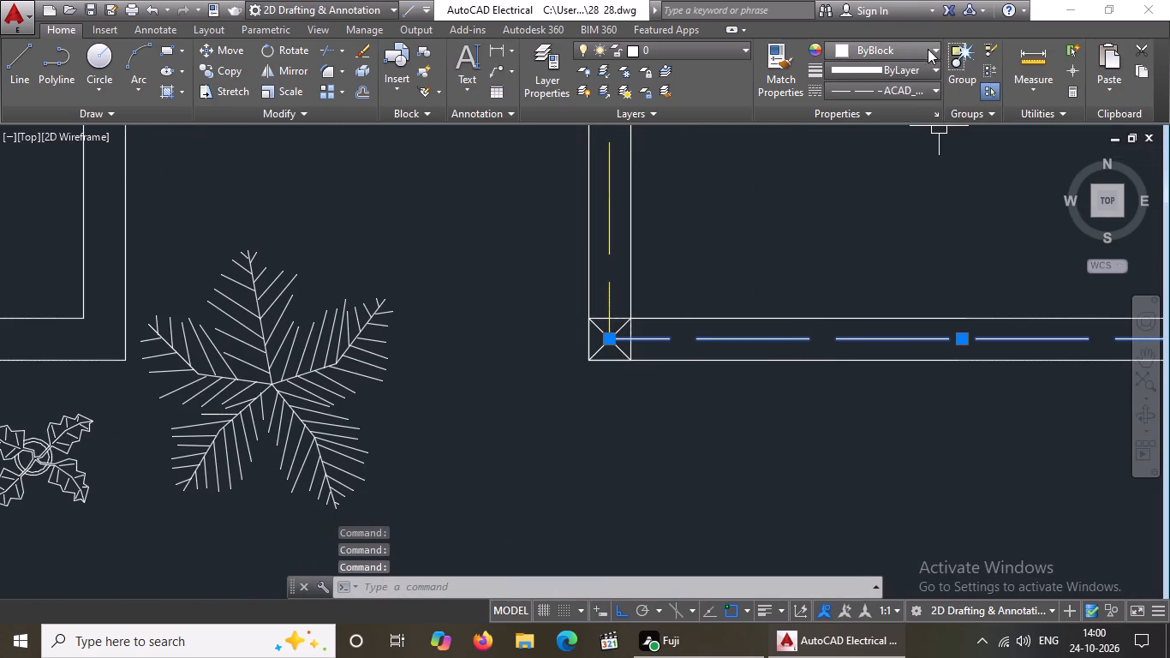
{"action": "left_click", "coordinate": [926, 47]}
{"action": "left_click", "coordinate": [855, 217]}
Colour the middle wall's lowest centre line segment, between the two bottom rooms, yellow.
{"action": "scroll", "coordinate": [830, 263], "scroll_direction": "down", "scroll_amount": 5}
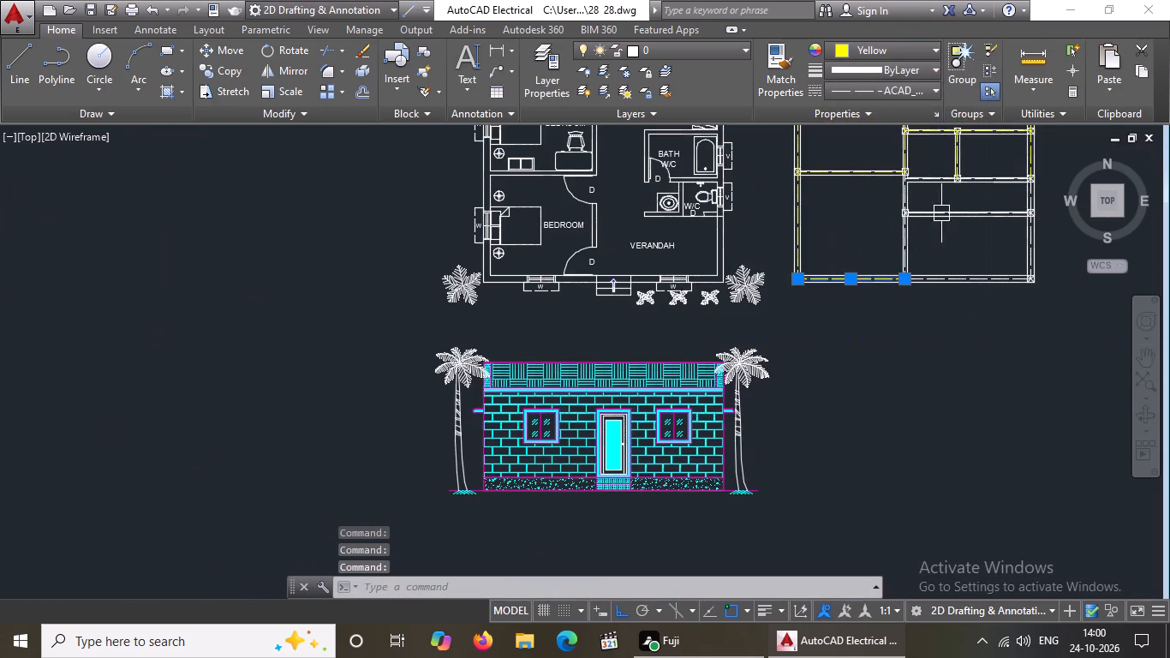
{"action": "scroll", "coordinate": [941, 194], "scroll_direction": "up", "scroll_amount": 4}
{"action": "left_click", "coordinate": [686, 406]}
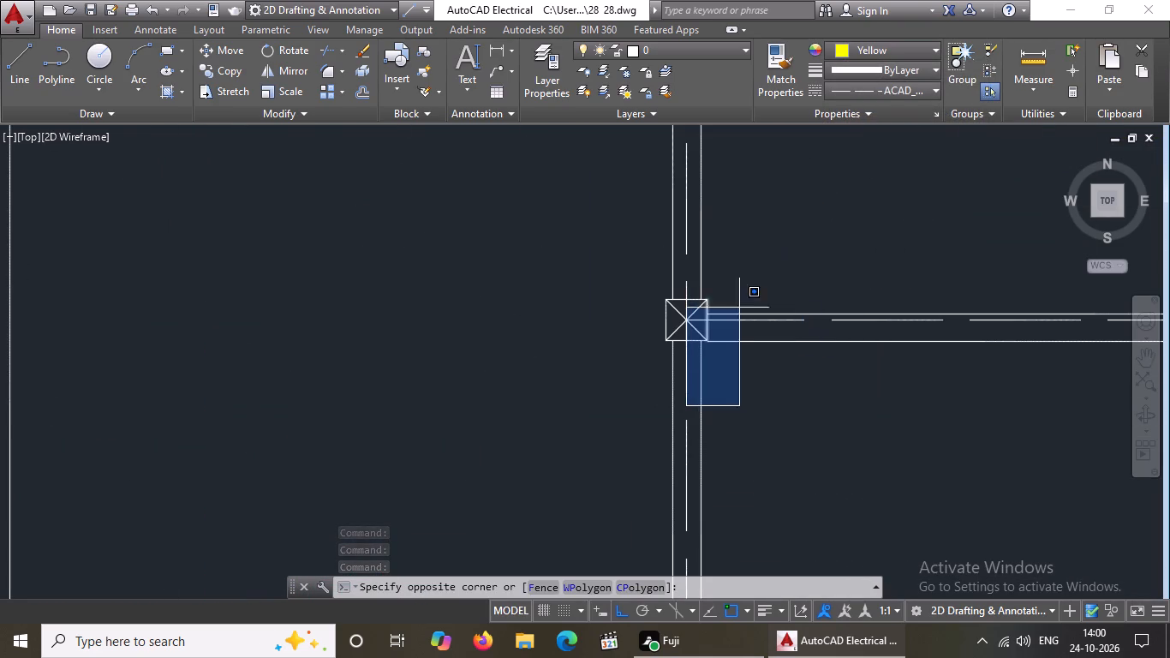
{"action": "left_click", "coordinate": [681, 422]}
{"action": "left_click", "coordinate": [856, 50]}
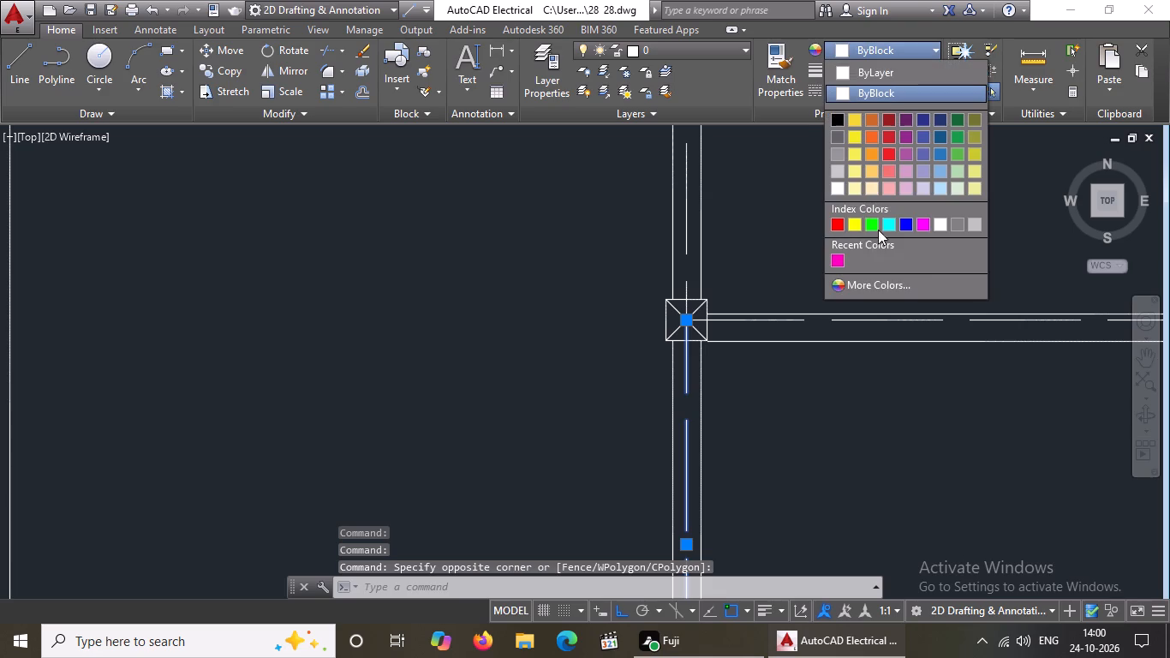
{"action": "left_click", "coordinate": [851, 221]}
Colour the middle wall's short centre line segment just above its lowest segment yellow.
{"action": "scroll", "coordinate": [869, 277], "scroll_direction": "down", "scroll_amount": 4}
{"action": "scroll", "coordinate": [863, 264], "scroll_direction": "up", "scroll_amount": 2}
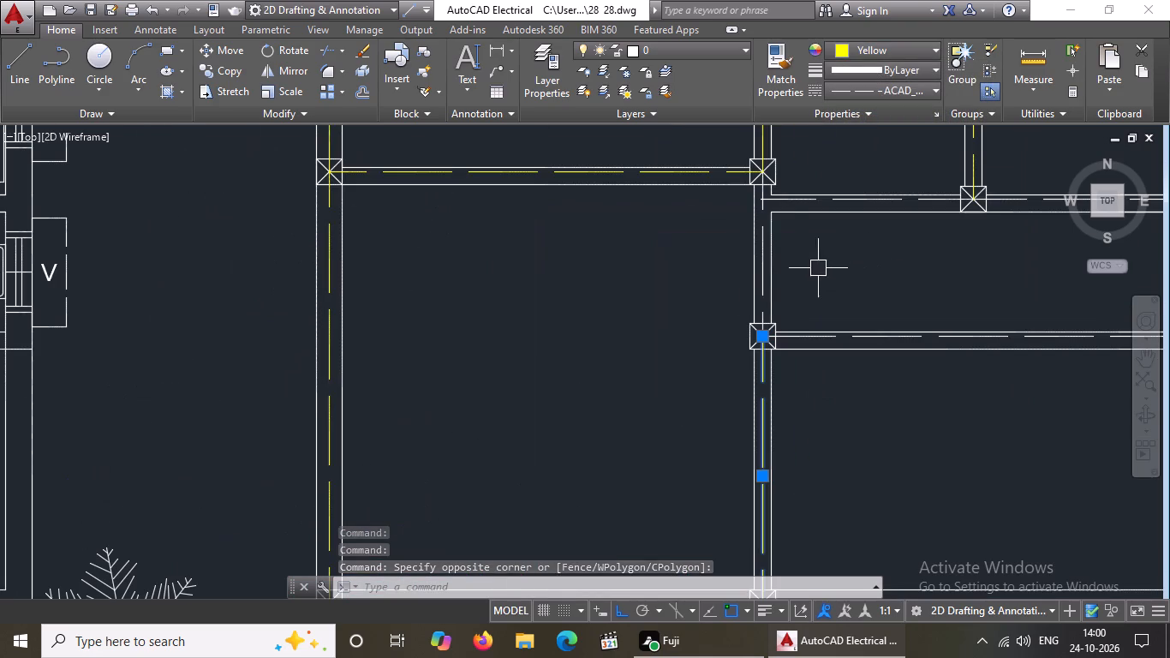
{"action": "left_click", "coordinate": [759, 288]}
{"action": "left_click", "coordinate": [897, 42]}
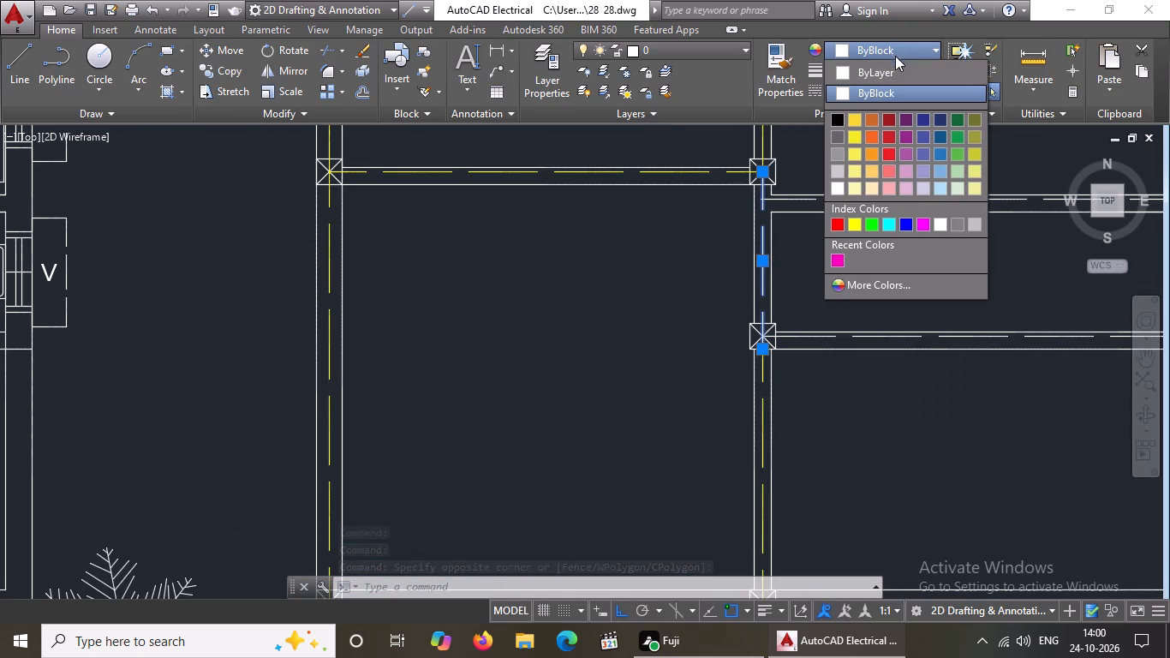
{"action": "left_click", "coordinate": [852, 225]}
Colour the bottom outer wall's centre line segment under the bottom-right room yellow.
{"action": "scroll", "coordinate": [832, 253], "scroll_direction": "down", "scroll_amount": 3}
{"action": "scroll", "coordinate": [873, 355], "scroll_direction": "up", "scroll_amount": 3}
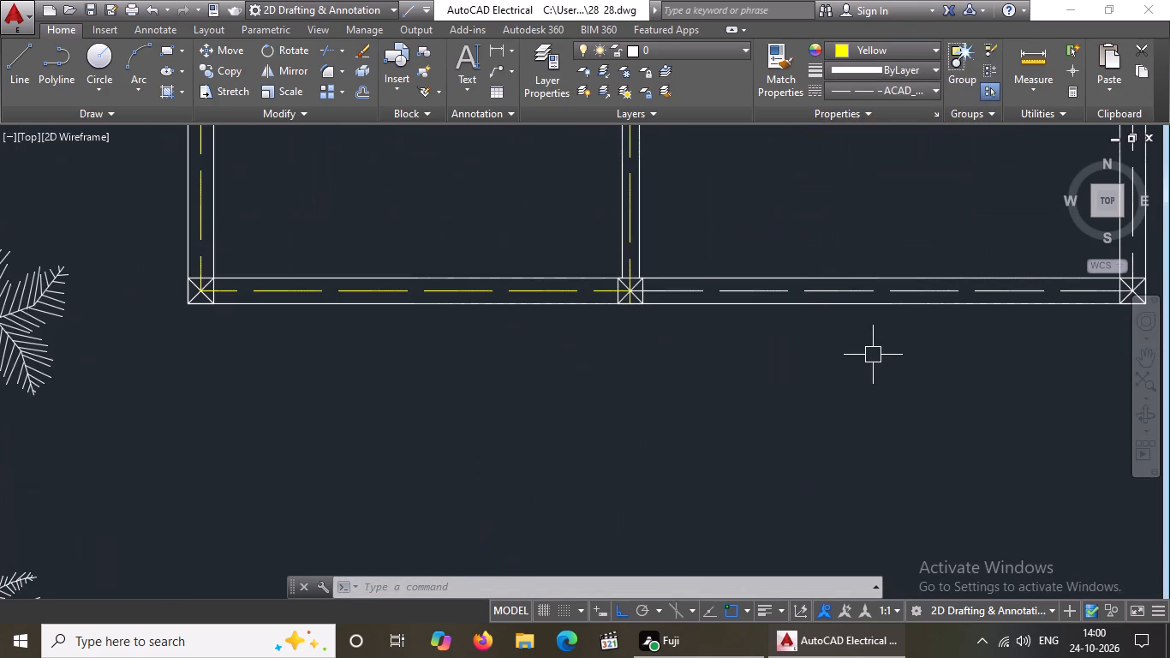
{"action": "left_click", "coordinate": [804, 291]}
{"action": "left_click", "coordinate": [869, 48]}
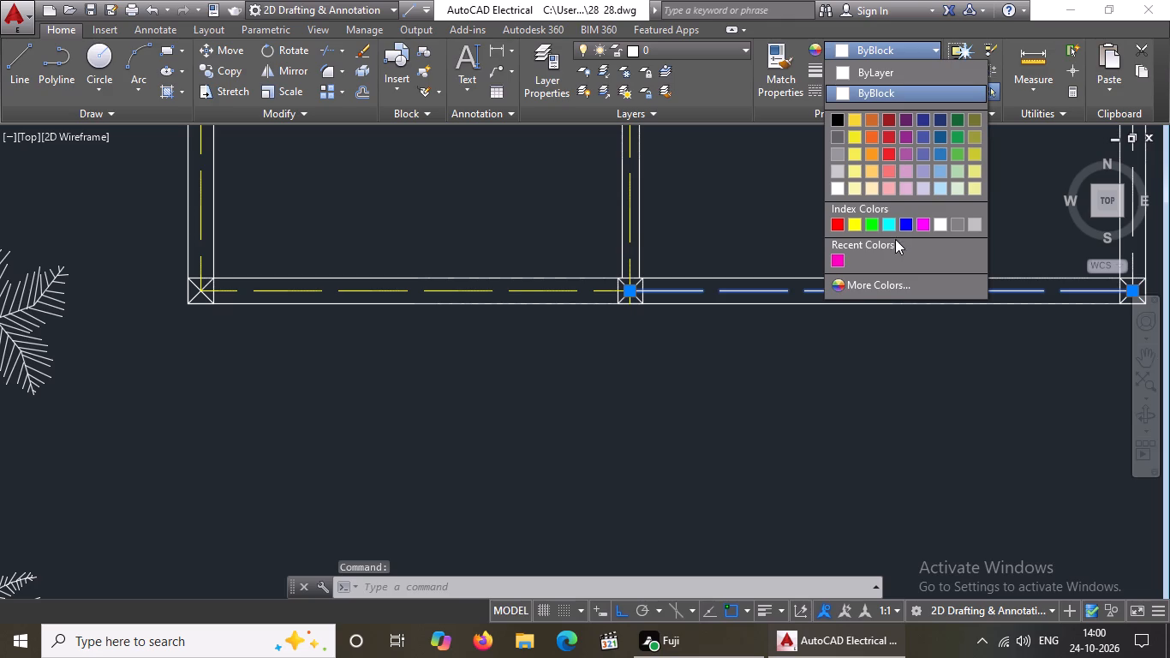
{"action": "left_click", "coordinate": [855, 221]}
Colour the centre line of the horizontal wall above the bottom-right room yellow.
{"action": "scroll", "coordinate": [854, 242], "scroll_direction": "down", "scroll_amount": 3}
{"action": "scroll", "coordinate": [861, 187], "scroll_direction": "up", "scroll_amount": 3}
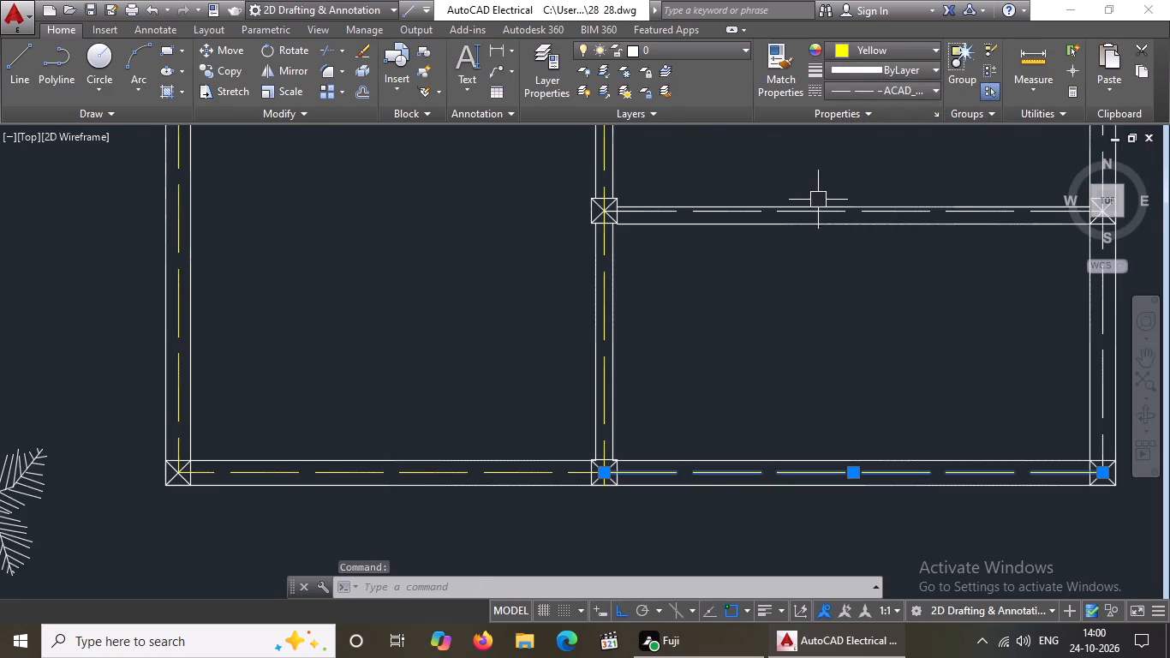
{"action": "scroll", "coordinate": [818, 200], "scroll_direction": "up", "scroll_amount": 2}
{"action": "left_click", "coordinate": [807, 230]}
{"action": "left_click", "coordinate": [854, 51]}
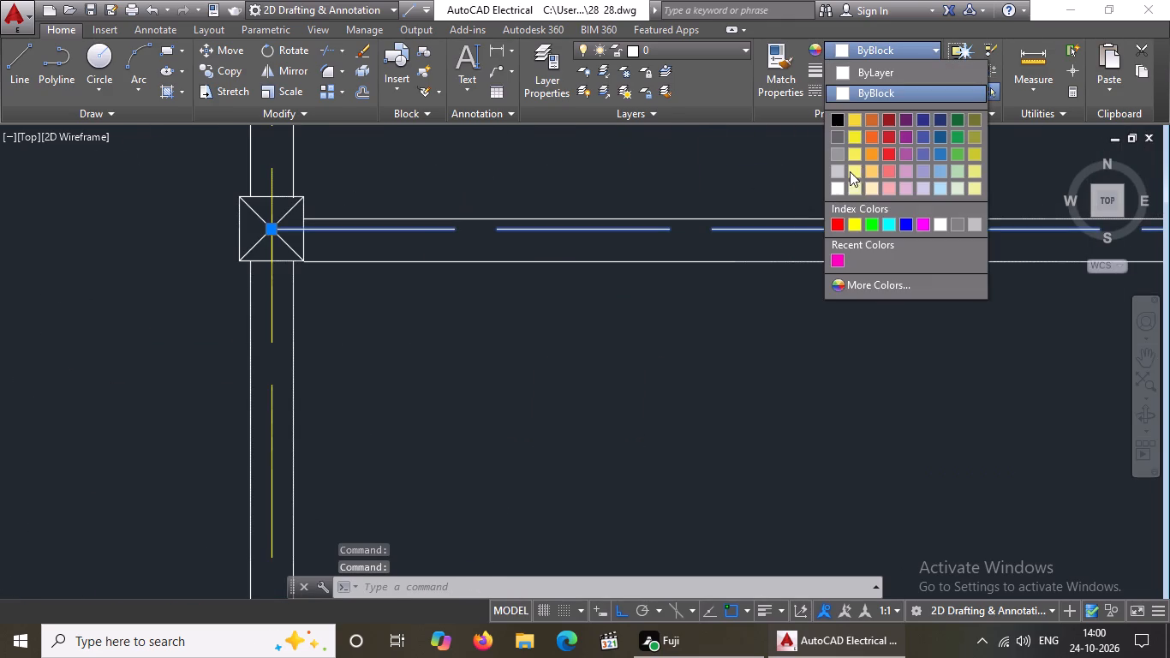
{"action": "left_click", "coordinate": [851, 221]}
Colour both dashed centre line segments of the small rooms' bottom horizontal wall yellow.
{"action": "scroll", "coordinate": [803, 318], "scroll_direction": "down", "scroll_amount": 5}
{"action": "scroll", "coordinate": [823, 190], "scroll_direction": "up", "scroll_amount": 3}
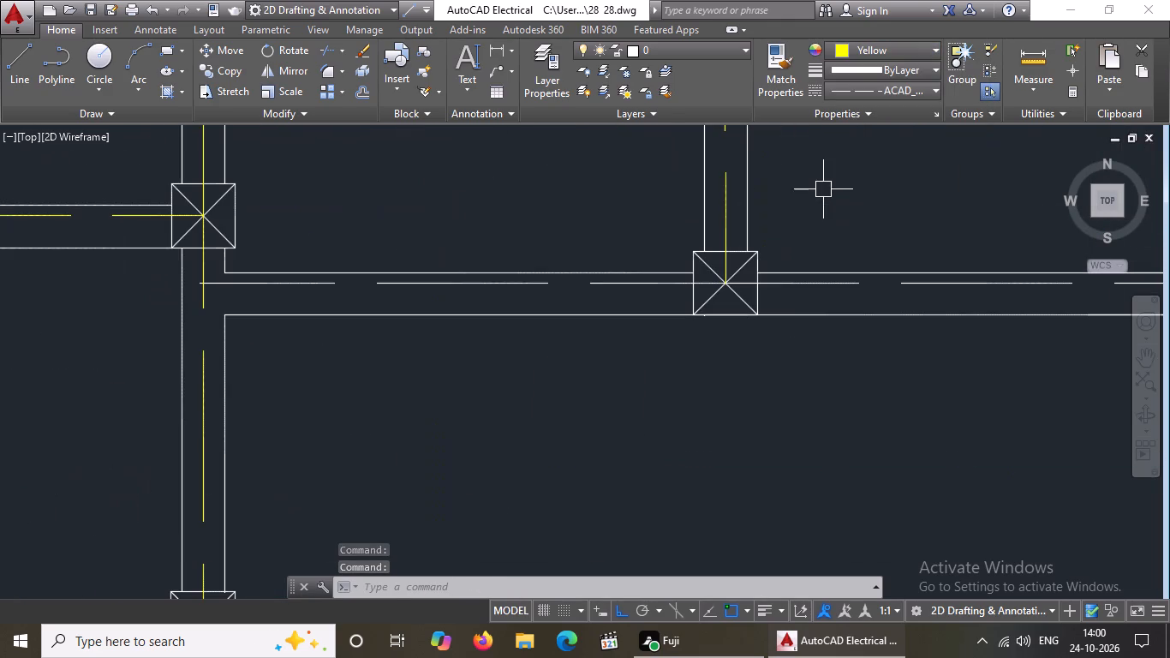
{"action": "left_click", "coordinate": [569, 286]}
{"action": "left_click", "coordinate": [667, 283]}
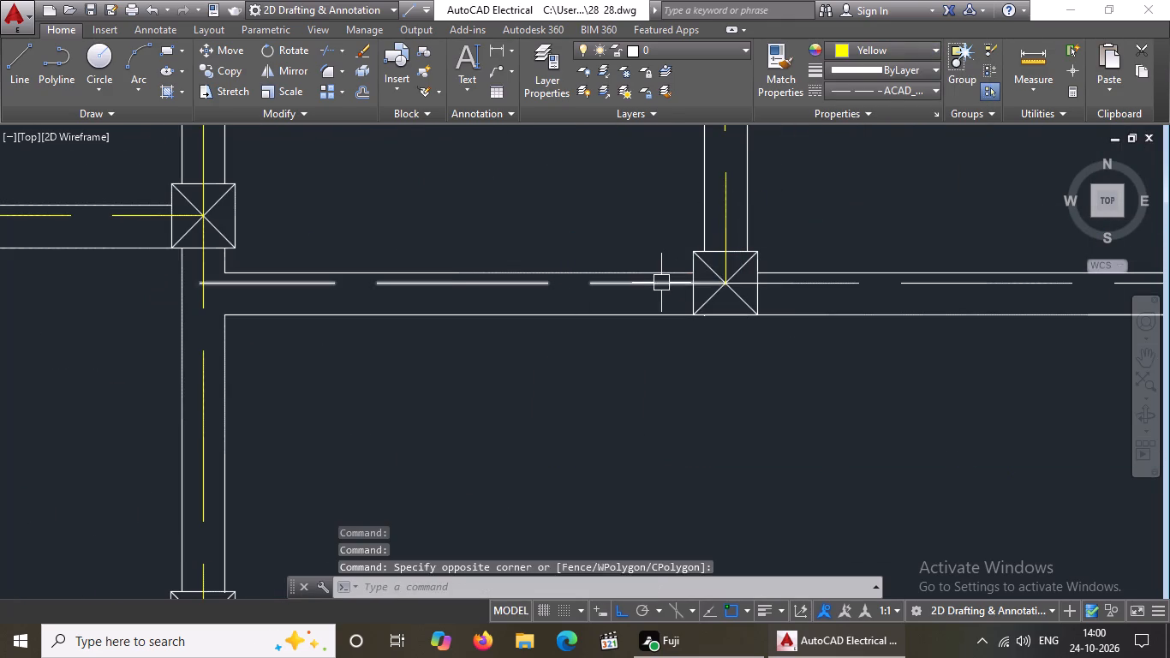
{"action": "left_click", "coordinate": [661, 283]}
{"action": "left_click_drag", "start_coordinate": [882, 40], "coordinate": [883, 55]}
{"action": "left_click", "coordinate": [892, 40]}
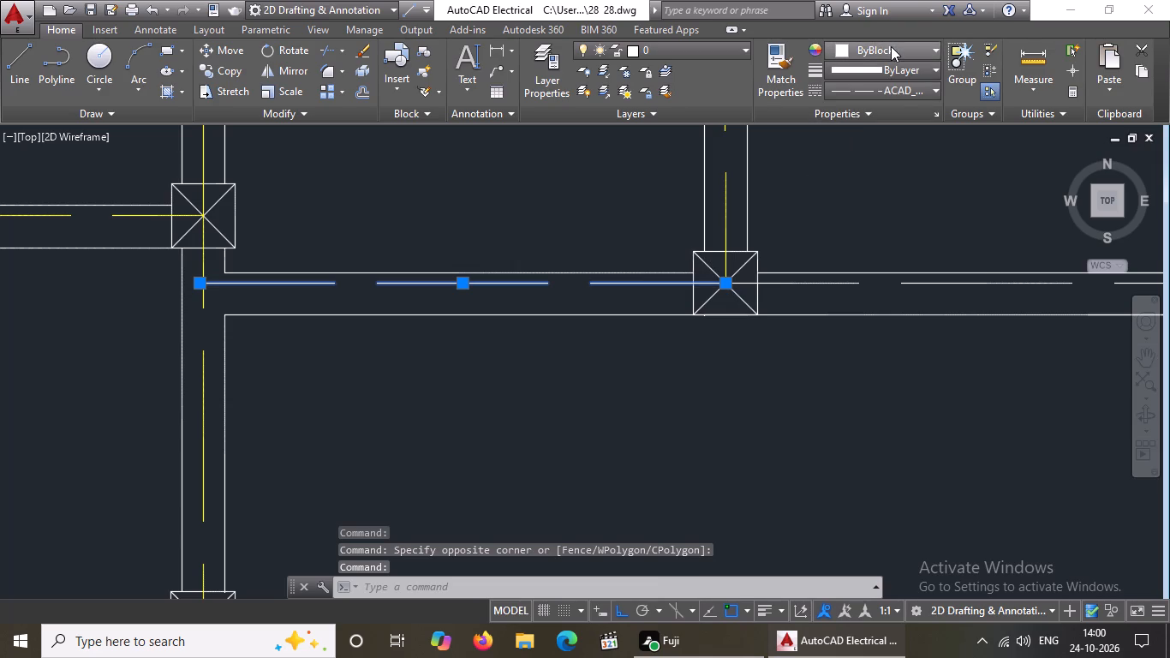
{"action": "left_click", "coordinate": [891, 46]}
{"action": "left_click", "coordinate": [852, 217]}
{"action": "scroll", "coordinate": [844, 233], "scroll_direction": "down", "scroll_amount": 4}
{"action": "scroll", "coordinate": [886, 221], "scroll_direction": "up", "scroll_amount": 4}
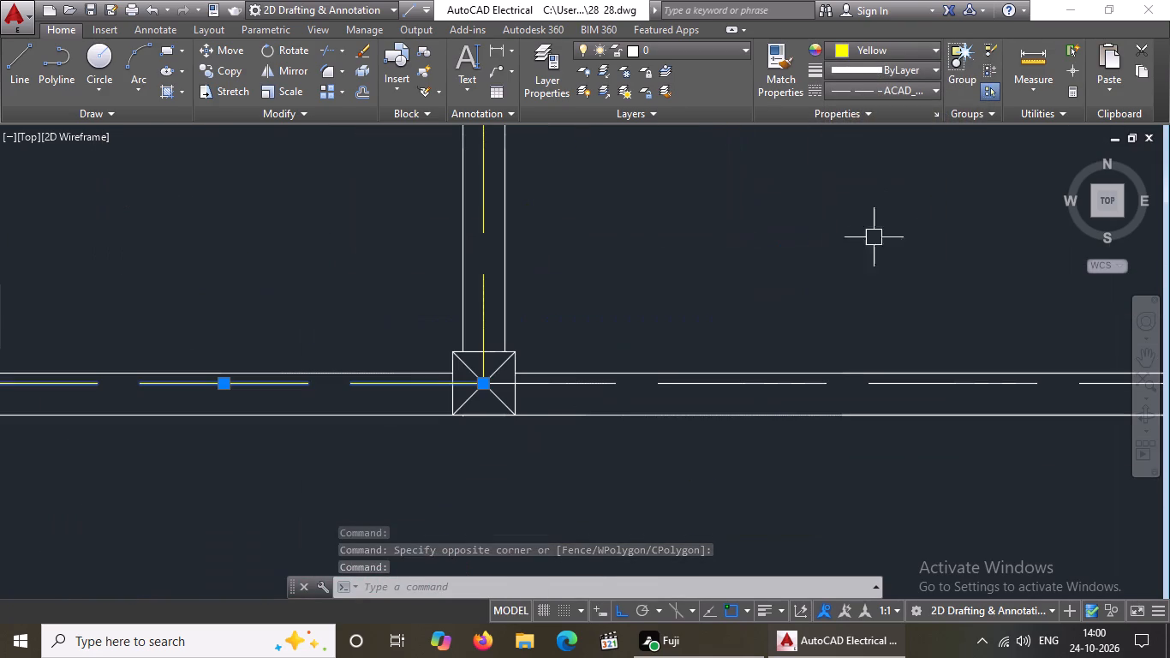
{"action": "left_click", "coordinate": [790, 388]}
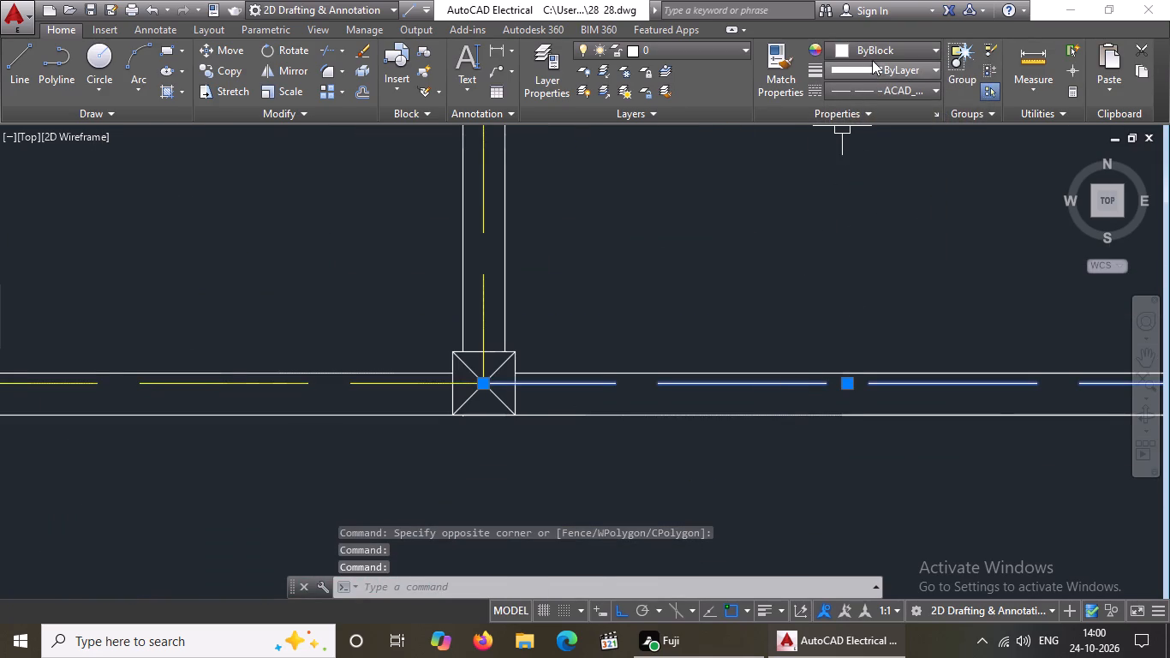
{"action": "left_click", "coordinate": [874, 58]}
{"action": "left_click", "coordinate": [851, 229]}
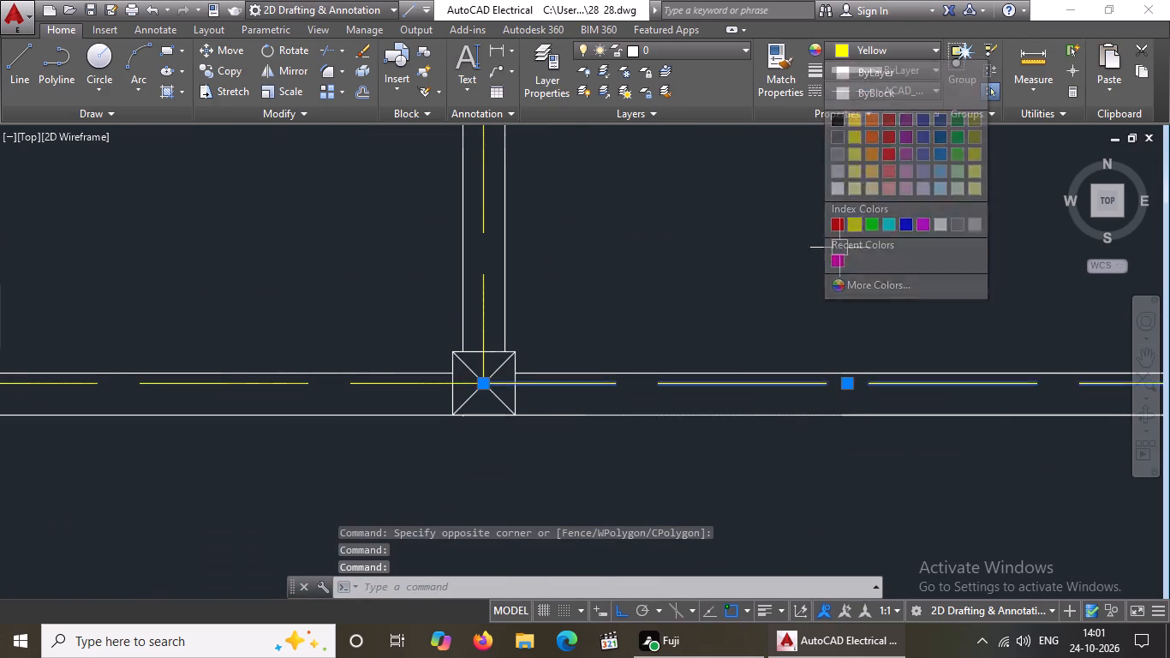
Colour the right outer wall's short centre line segment just below the small rooms yellow.
{"action": "scroll", "coordinate": [815, 231], "scroll_direction": "down", "scroll_amount": 4}
{"action": "scroll", "coordinate": [886, 271], "scroll_direction": "up", "scroll_amount": 3}
{"action": "left_click", "coordinate": [837, 305]}
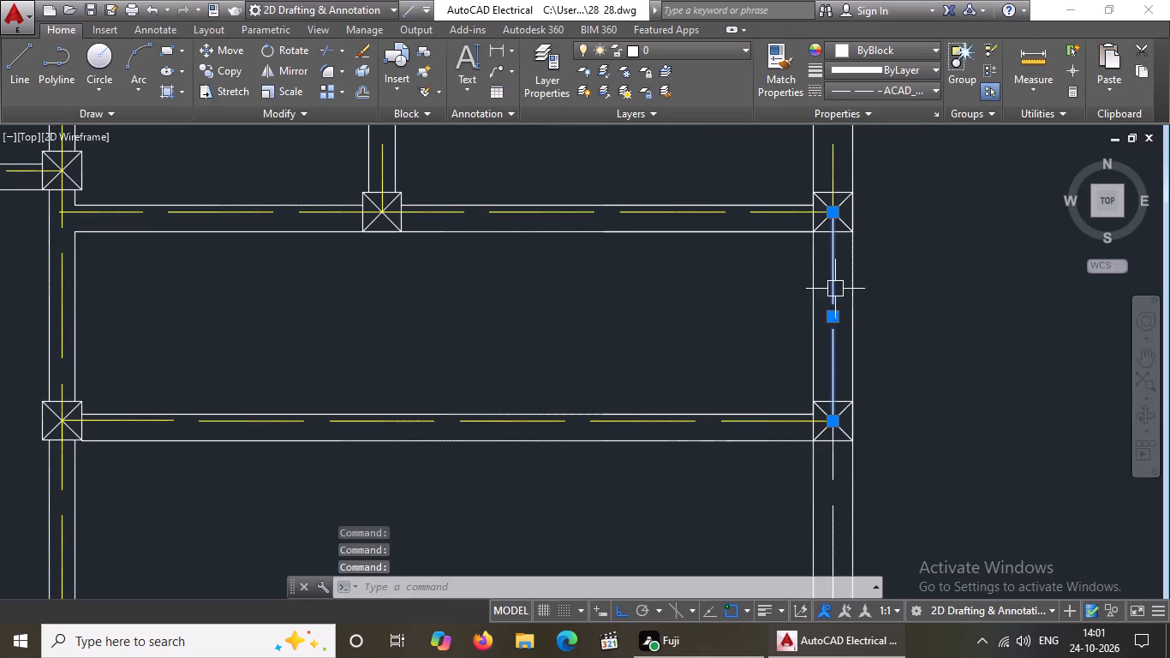
{"action": "left_click", "coordinate": [875, 42]}
{"action": "left_click", "coordinate": [852, 223]}
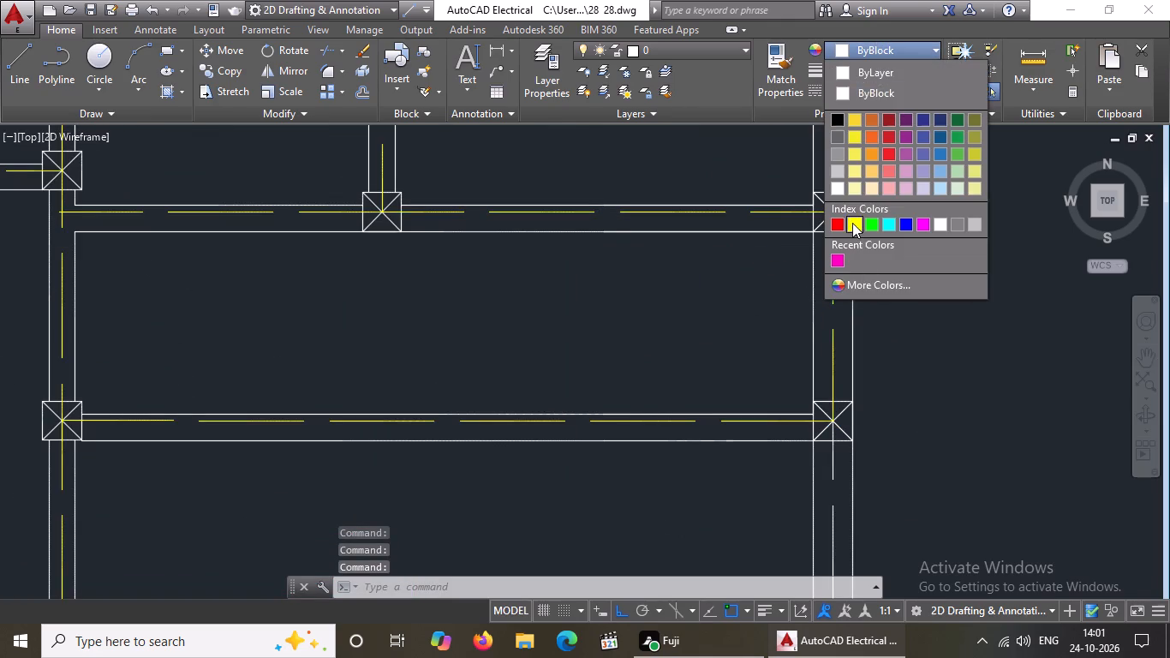
Colour the right outer wall's lowest centre line segment, beside the bottom-right room, yellow.
{"action": "scroll", "coordinate": [873, 226], "scroll_direction": "down", "scroll_amount": 3}
{"action": "scroll", "coordinate": [870, 361], "scroll_direction": "up", "scroll_amount": 3}
{"action": "left_click", "coordinate": [845, 331]}
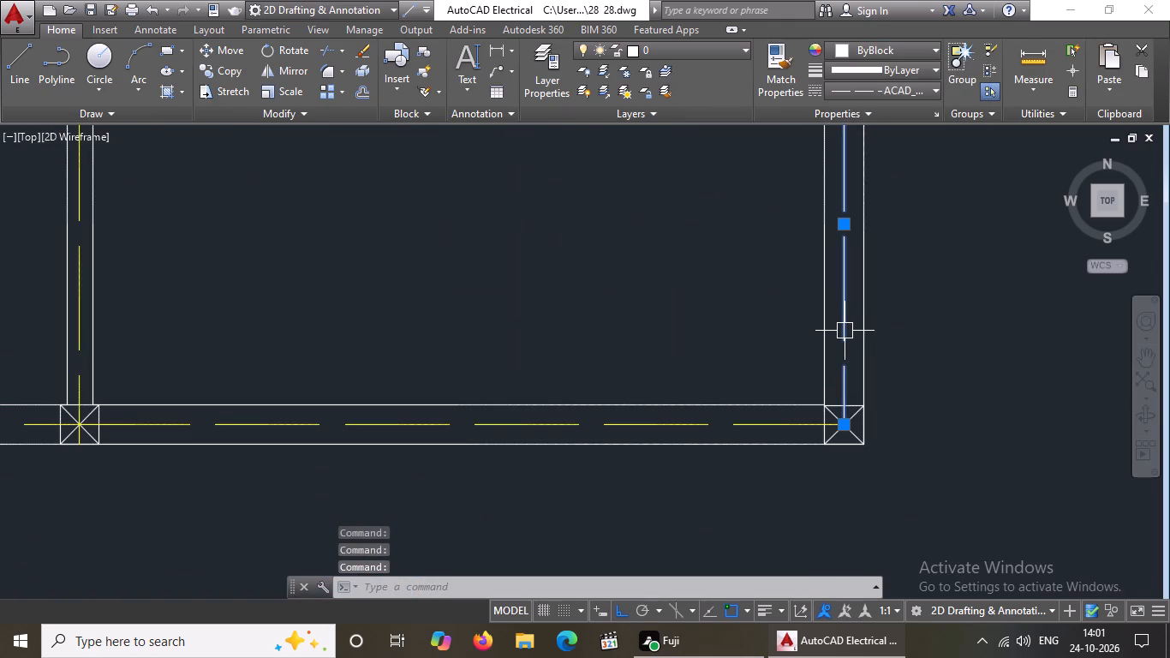
{"action": "left_click", "coordinate": [923, 50]}
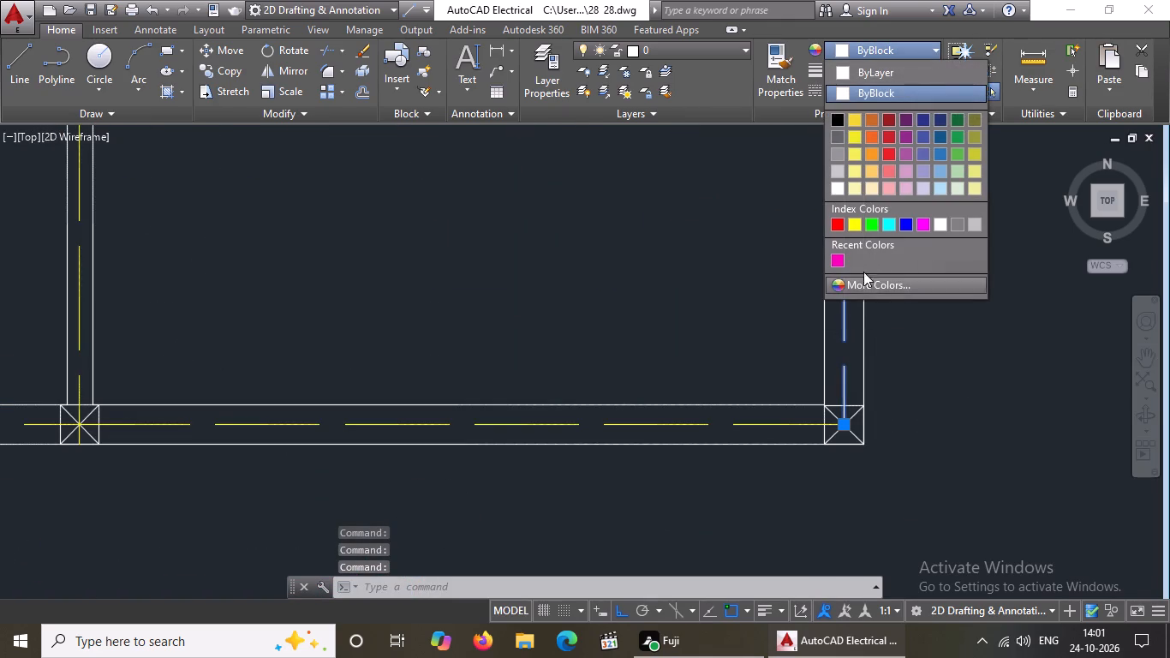
{"action": "left_click", "coordinate": [850, 222]}
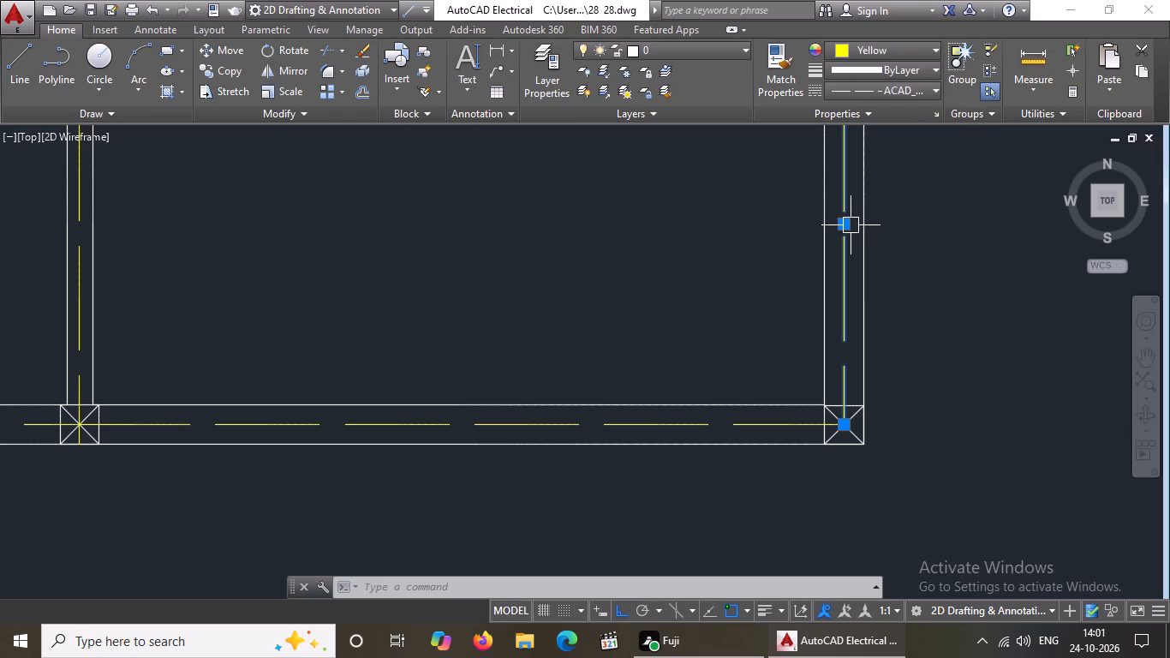
{"action": "scroll", "coordinate": [696, 451], "scroll_direction": "down", "scroll_amount": 5}
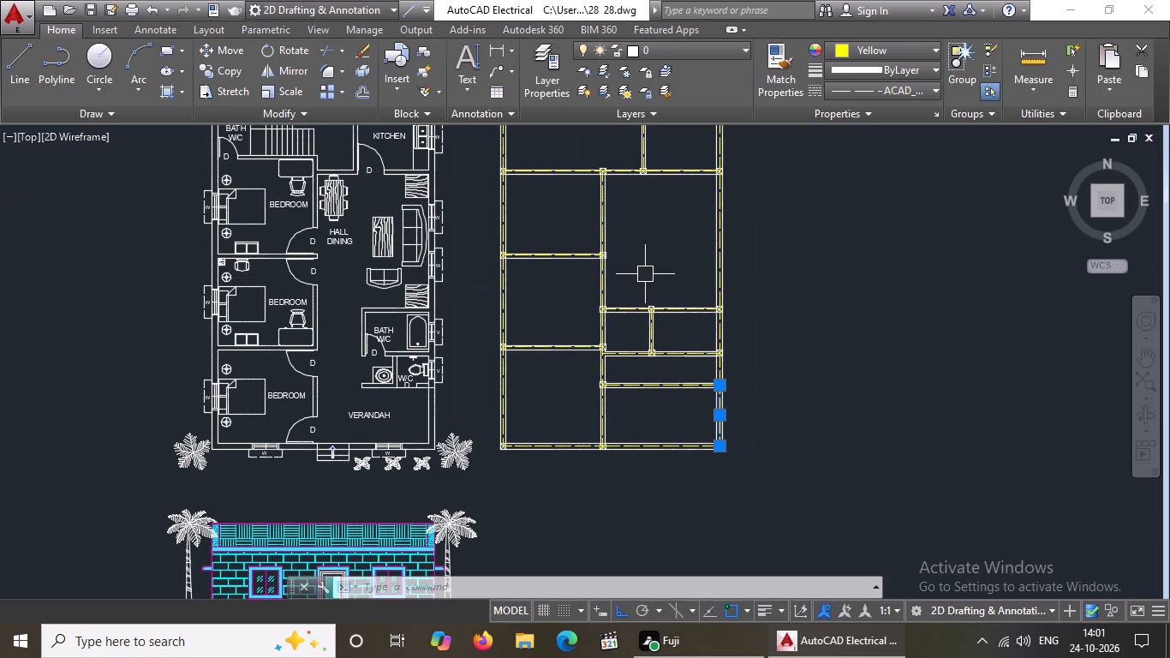
Erase both diagonal cross lines inside the column square at the layout's top-left corner.
{"action": "middle_click_drag", "start_coordinate": [646, 272], "coordinate": [665, 374]}
{"action": "scroll", "coordinate": [536, 167], "scroll_direction": "up", "scroll_amount": 1}
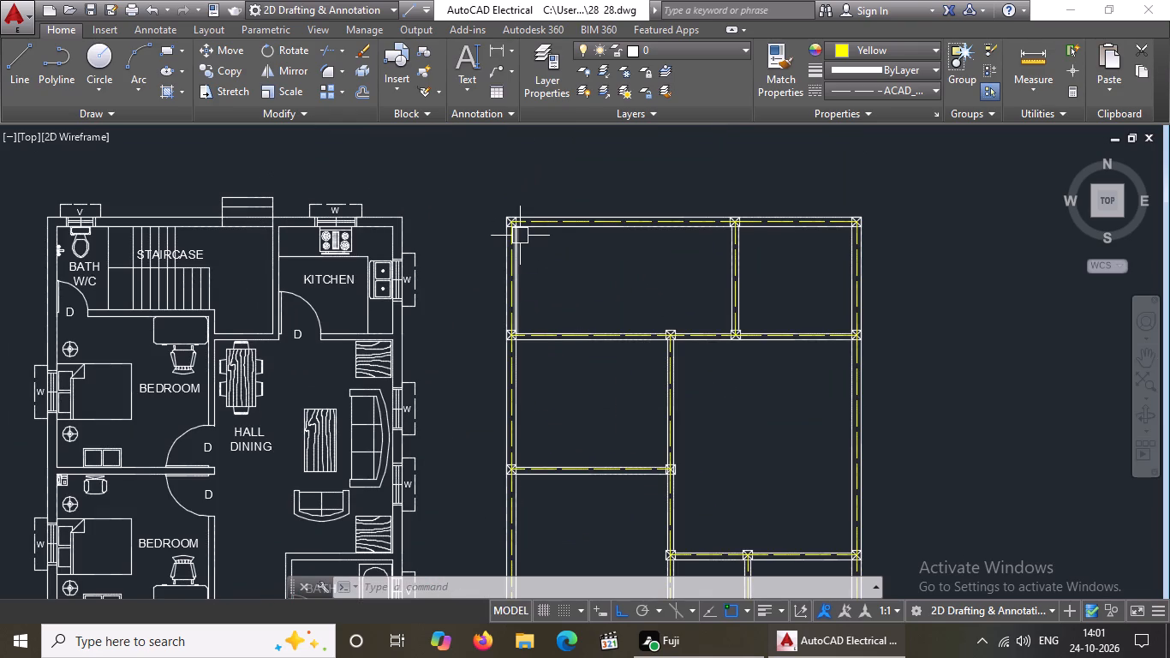
{"action": "key", "text": "Escape"}
{"action": "scroll", "coordinate": [512, 206], "scroll_direction": "up", "scroll_amount": 5}
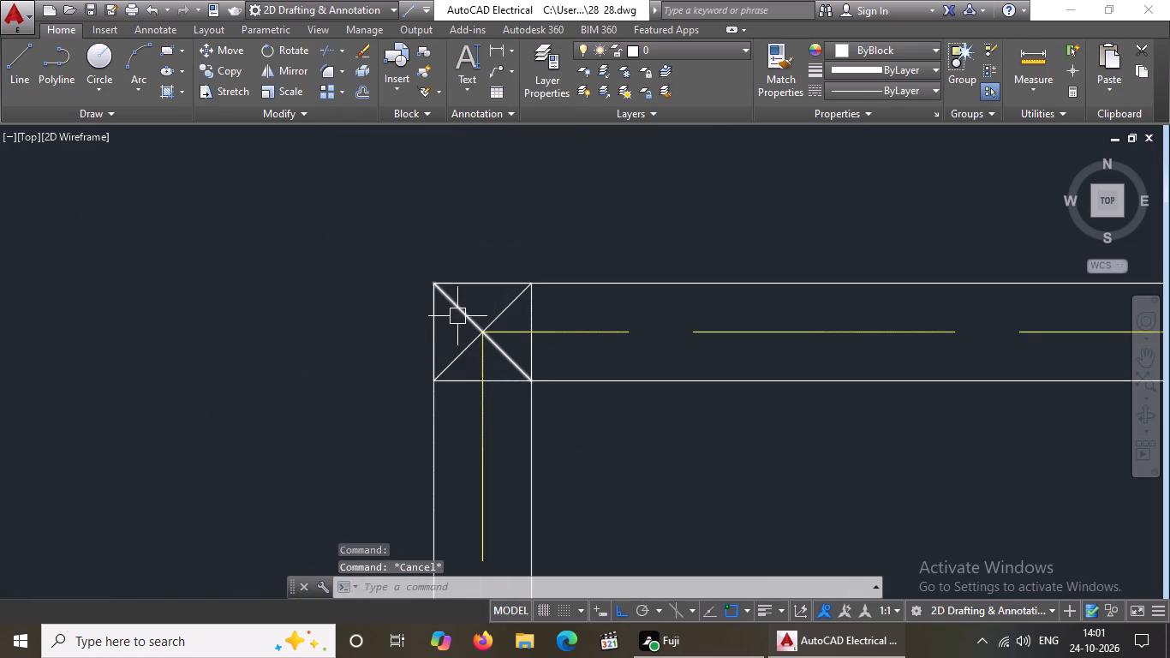
{"action": "left_click", "coordinate": [463, 314]}
{"action": "key", "text": "Delete"}
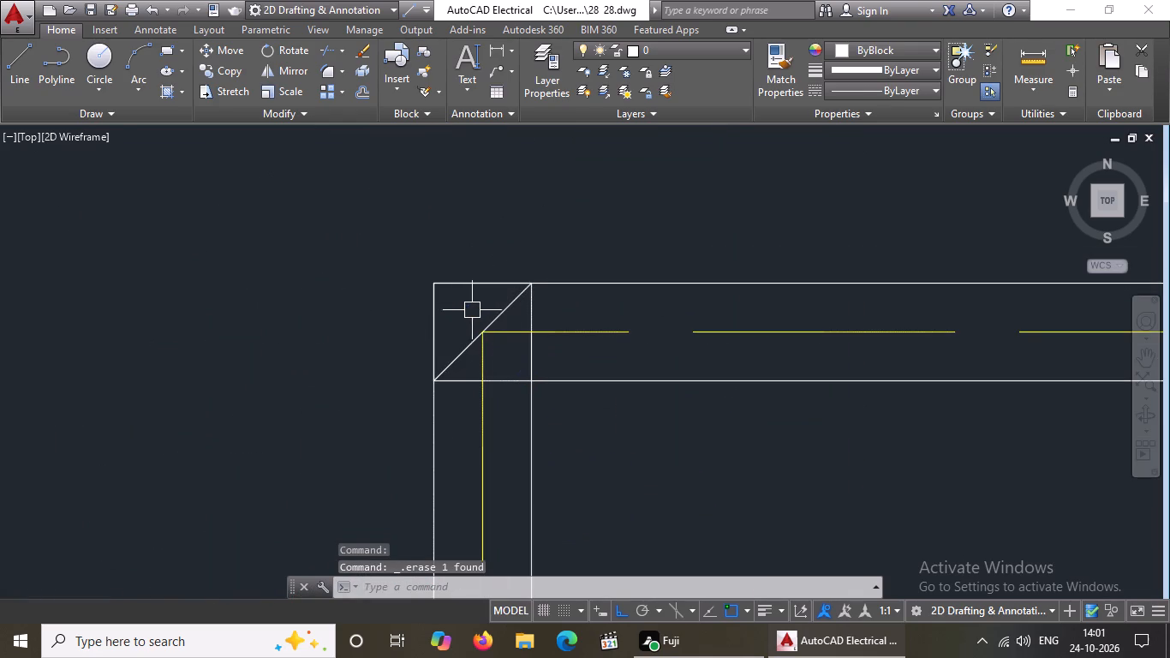
{"action": "left_click", "coordinate": [493, 309]}
{"action": "key", "text": "Delete"}
Trim the yellow horizontal and vertical centre lines inside the top-left corner column square.
{"action": "type", "text": "TR"}
{"action": "key", "text": "space"}
{"action": "key", "text": "space"}
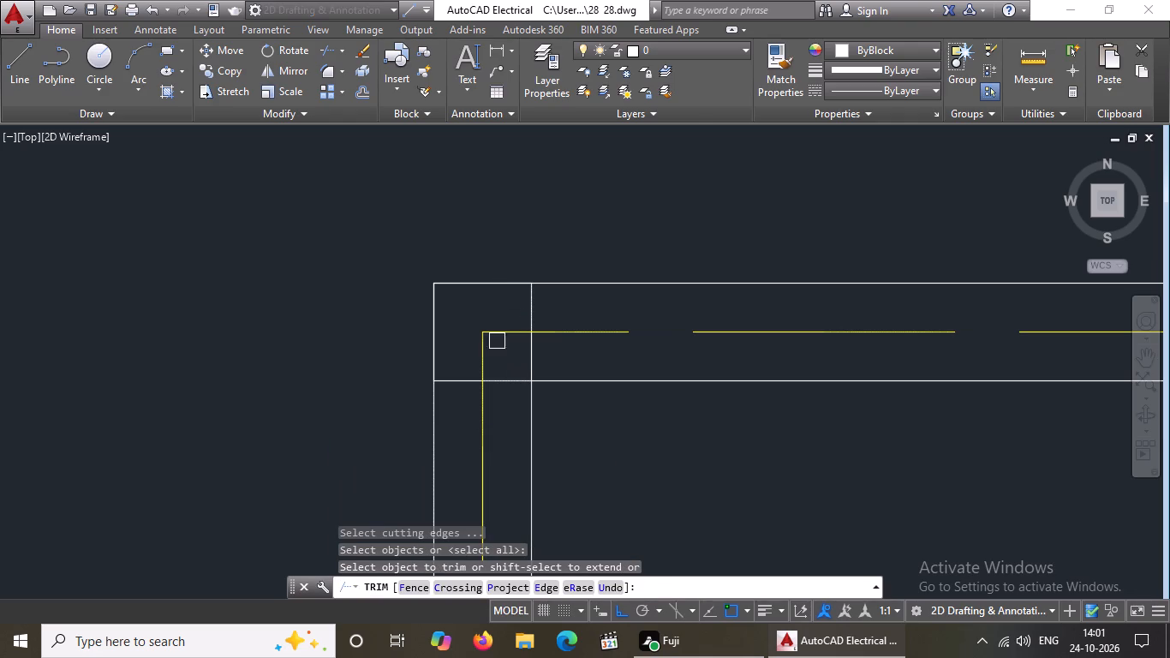
{"action": "left_click", "coordinate": [498, 327]}
{"action": "left_click", "coordinate": [475, 354]}
{"action": "scroll", "coordinate": [486, 351], "scroll_direction": "down", "scroll_amount": 3}
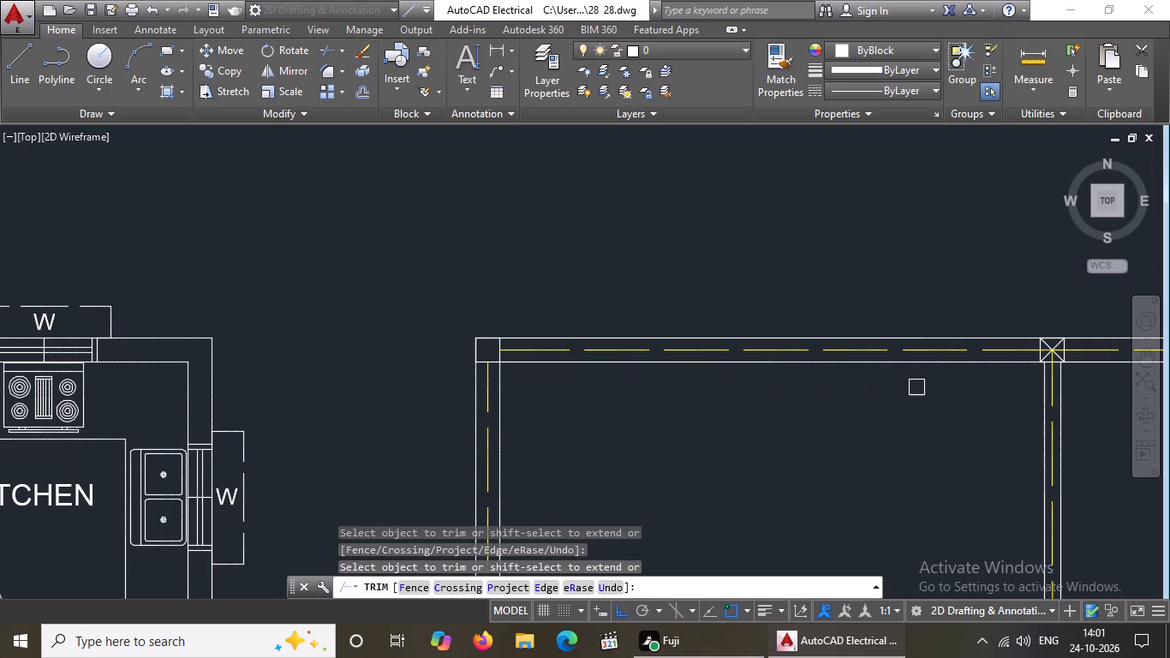
{"action": "key", "text": "Escape"}
Erase both diagonal cross lines inside the intermediate column square on the top outer wall.
{"action": "scroll", "coordinate": [1018, 381], "scroll_direction": "down", "scroll_amount": 3}
{"action": "scroll", "coordinate": [1100, 378], "scroll_direction": "up", "scroll_amount": 3}
{"action": "scroll", "coordinate": [831, 369], "scroll_direction": "up", "scroll_amount": 2}
{"action": "left_click", "coordinate": [665, 364]}
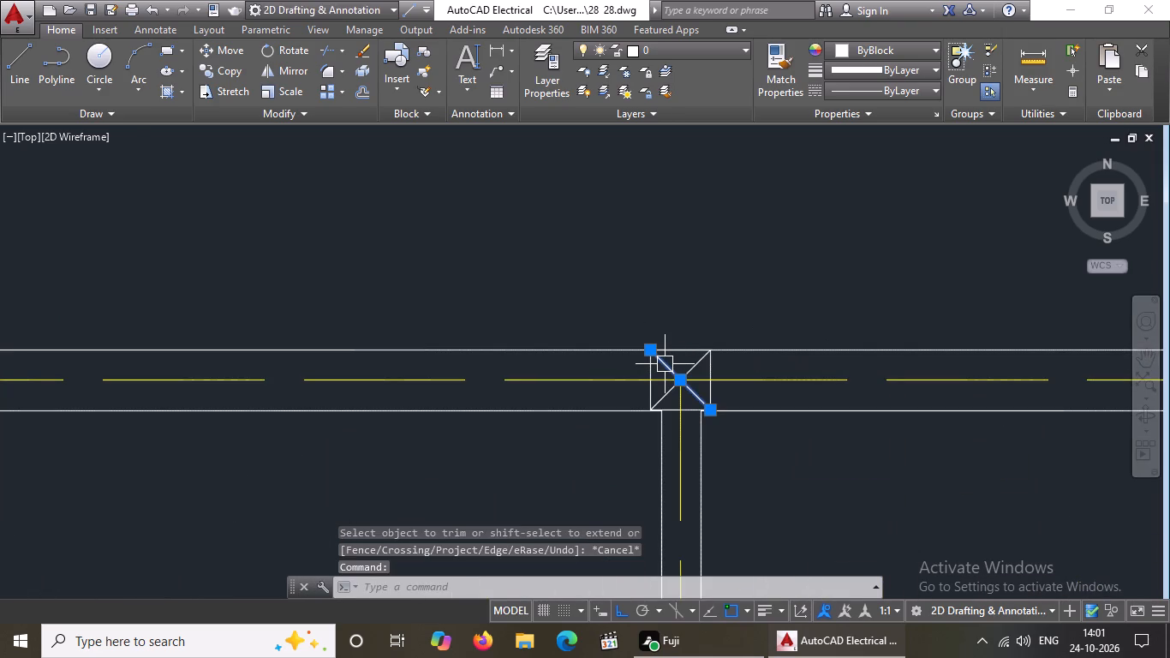
{"action": "key", "text": "Delete"}
{"action": "left_click", "coordinate": [691, 369]}
{"action": "key", "text": "Delete"}
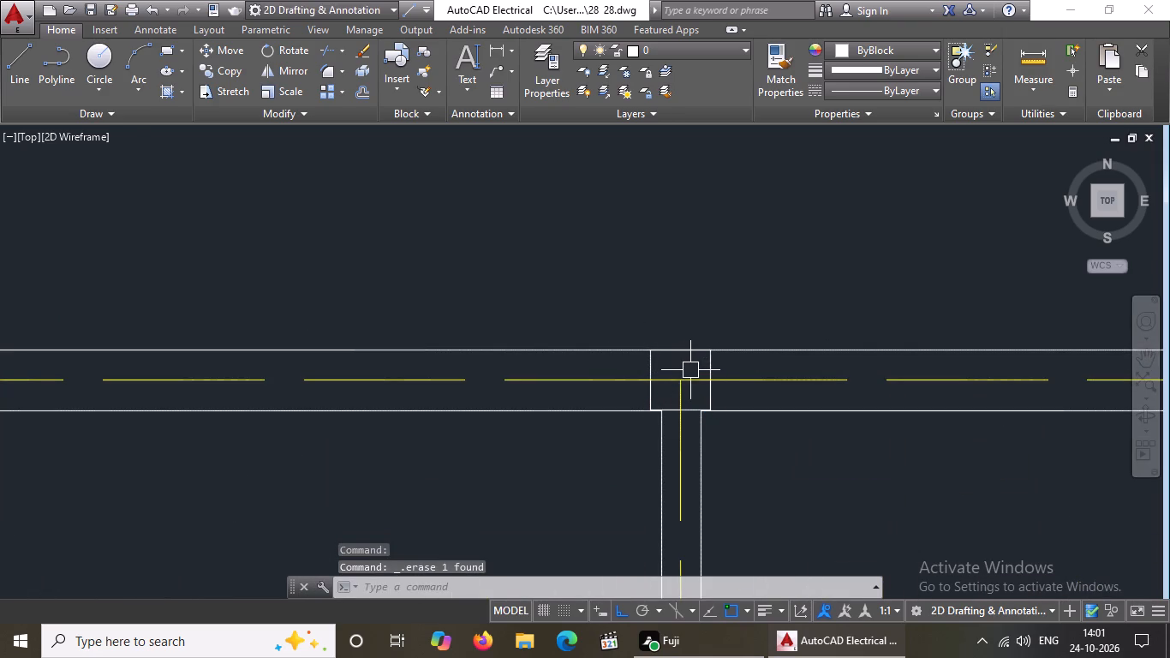
Trim the yellow vertical and horizontal centre line pieces inside the top outer wall's intermediate column square.
{"action": "type", "text": "TR"}
{"action": "key", "text": "Return"}
{"action": "key", "text": "Return"}
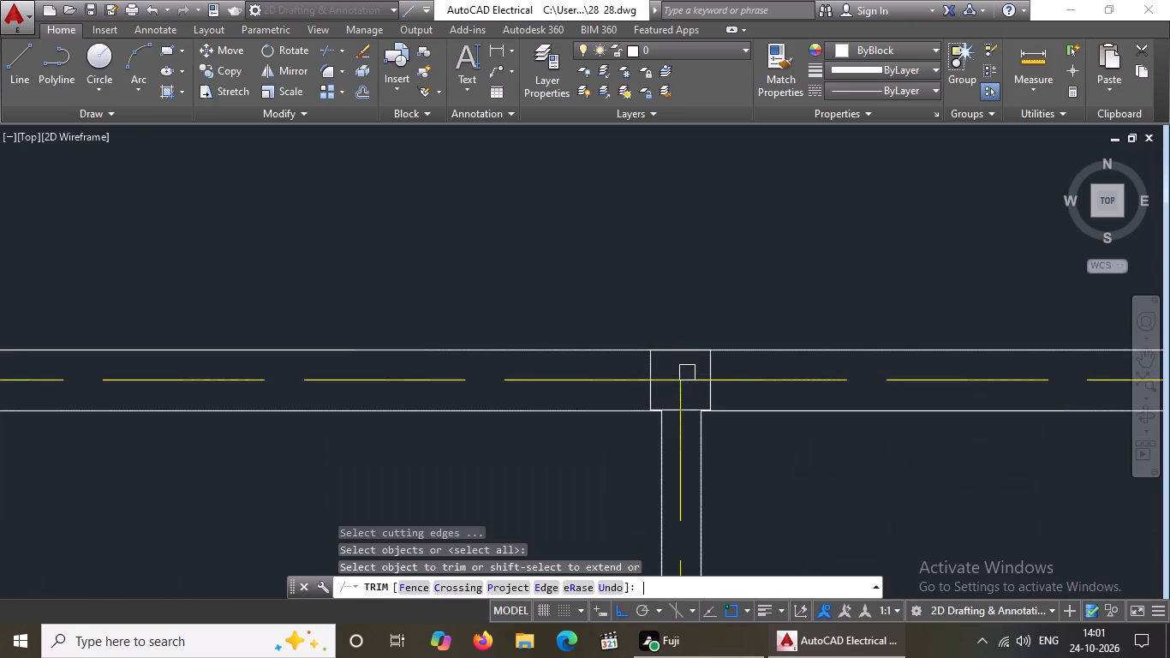
{"action": "left_click", "coordinate": [675, 393]}
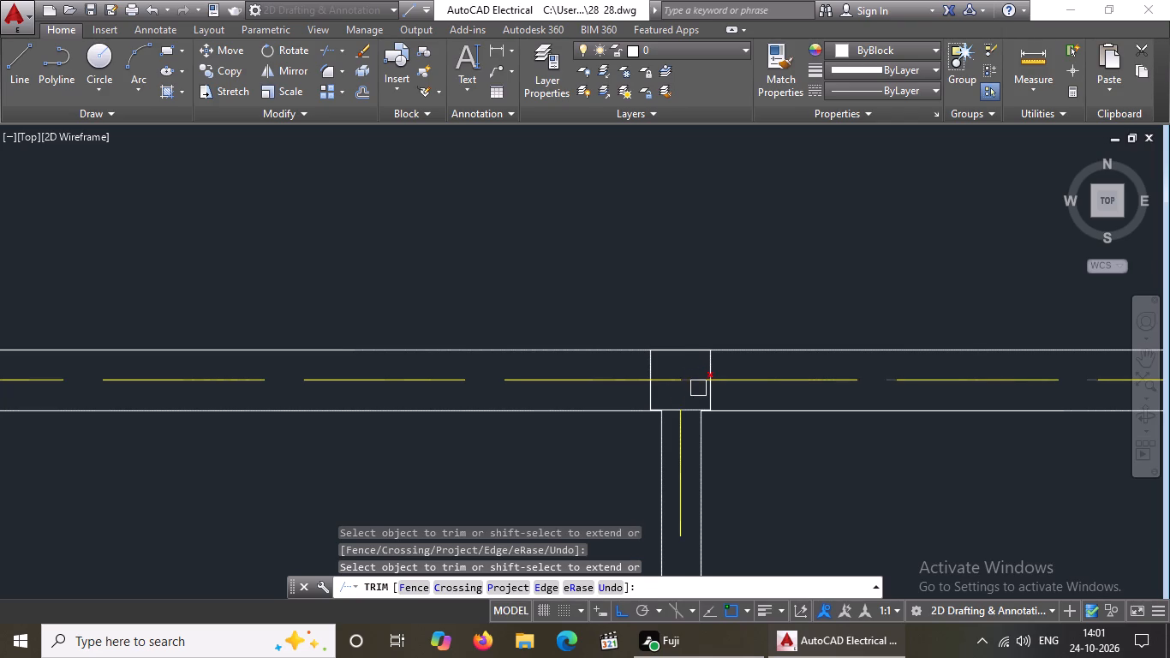
{"action": "left_click", "coordinate": [699, 386]}
{"action": "left_click", "coordinate": [666, 377]}
{"action": "left_click", "coordinate": [664, 383]}
{"action": "scroll", "coordinate": [679, 381], "scroll_direction": "down", "scroll_amount": 4}
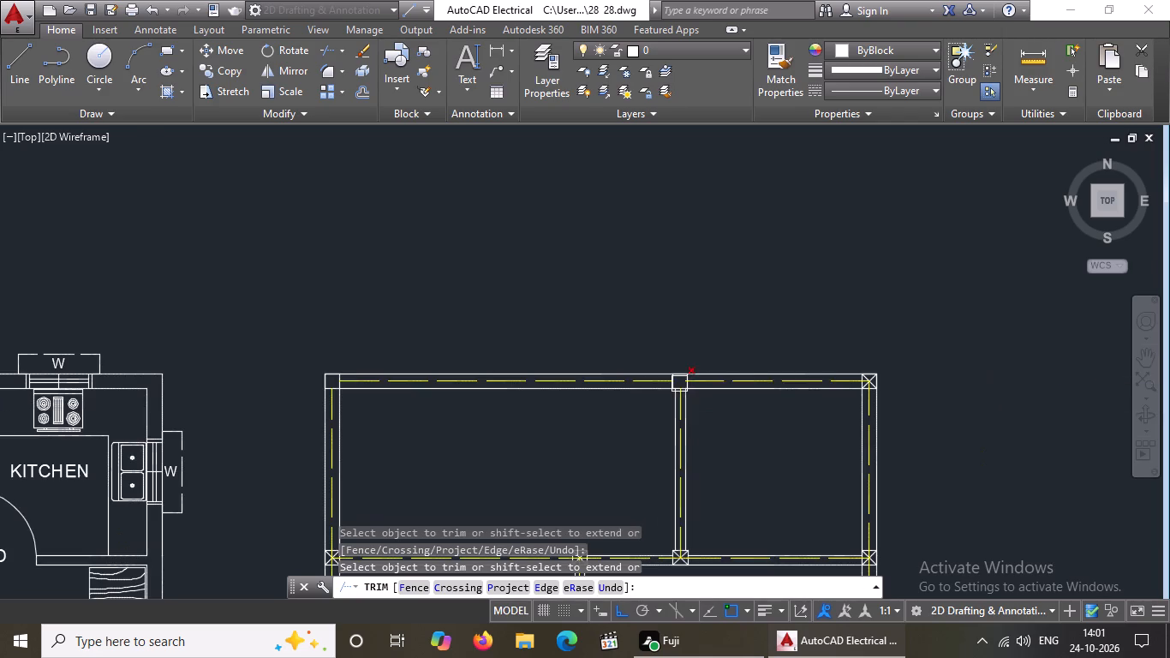
{"action": "scroll", "coordinate": [692, 386], "scroll_direction": "up", "scroll_amount": 5}
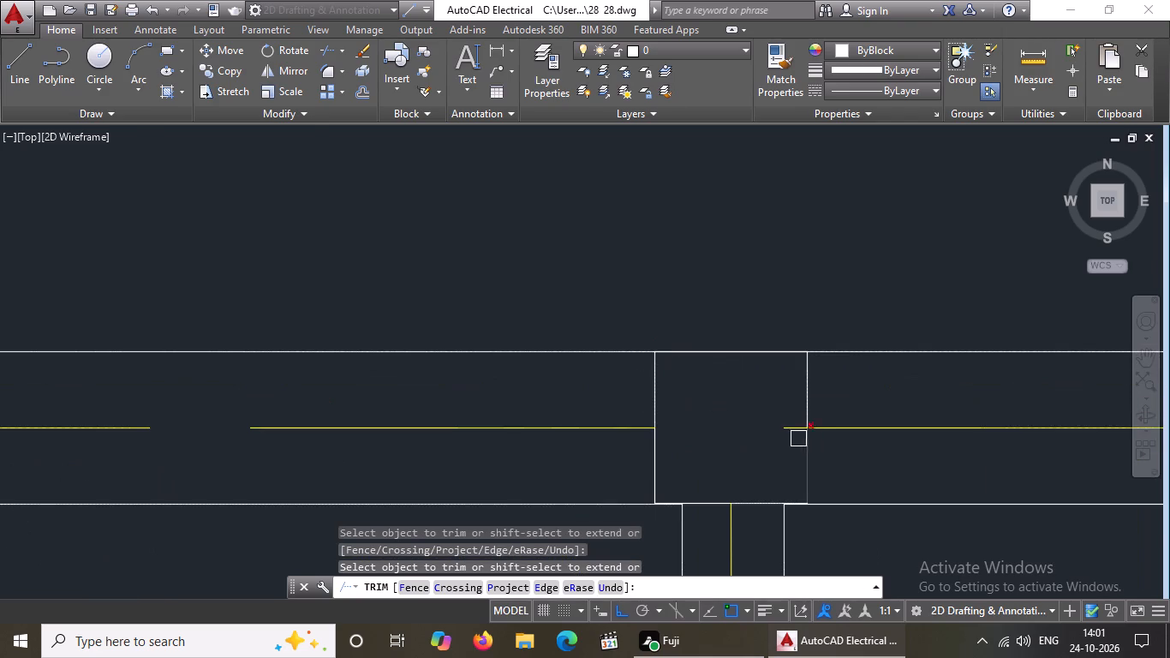
{"action": "left_click", "coordinate": [794, 431]}
Trim the yellow vertical and horizontal centre lines inside the top-right corner column square.
{"action": "scroll", "coordinate": [741, 436], "scroll_direction": "down", "scroll_amount": 8}
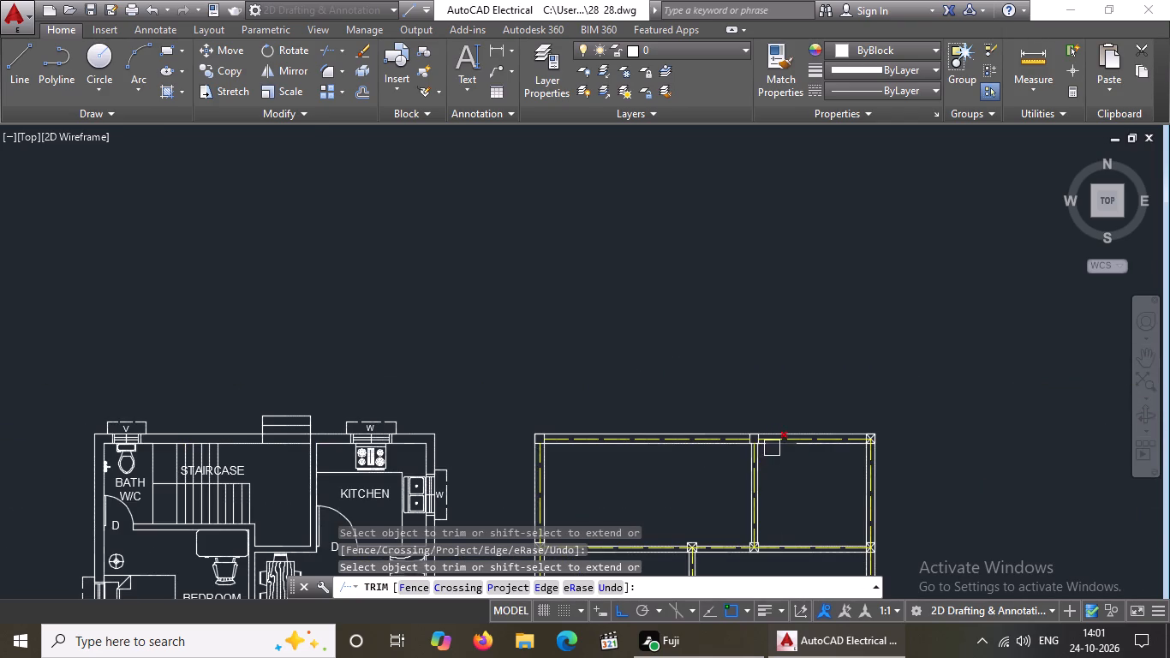
{"action": "scroll", "coordinate": [847, 417], "scroll_direction": "up", "scroll_amount": 2}
{"action": "scroll", "coordinate": [917, 511], "scroll_direction": "up", "scroll_amount": 3}
{"action": "scroll", "coordinate": [901, 422], "scroll_direction": "up", "scroll_amount": 2}
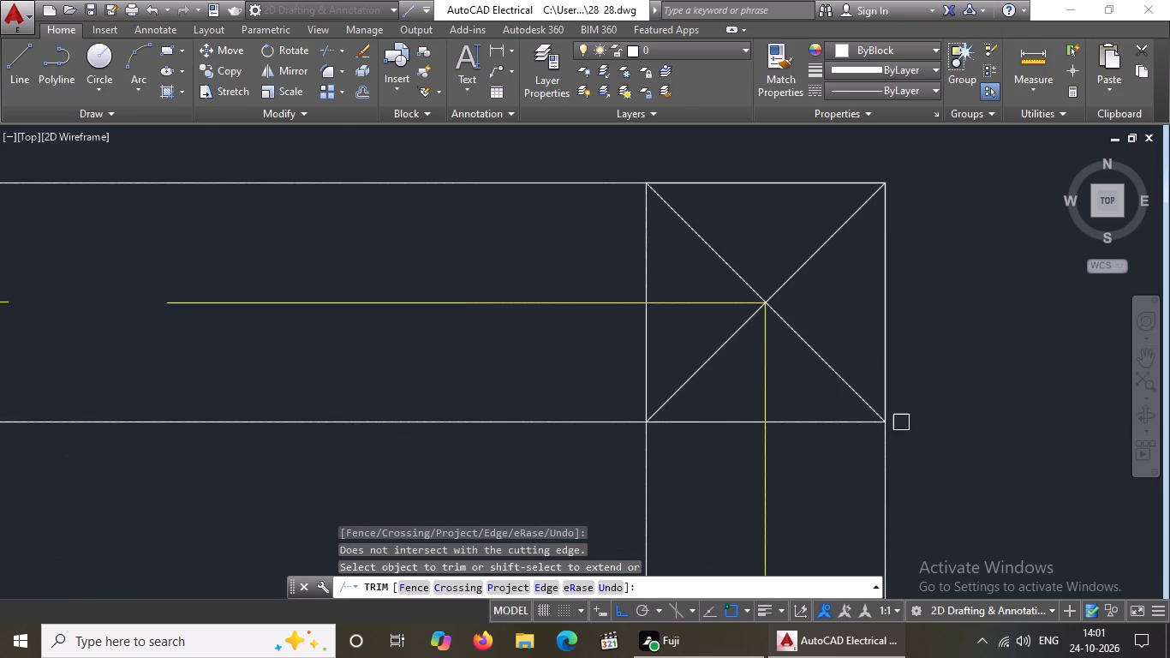
{"action": "left_click", "coordinate": [770, 401]}
{"action": "left_click", "coordinate": [701, 306]}
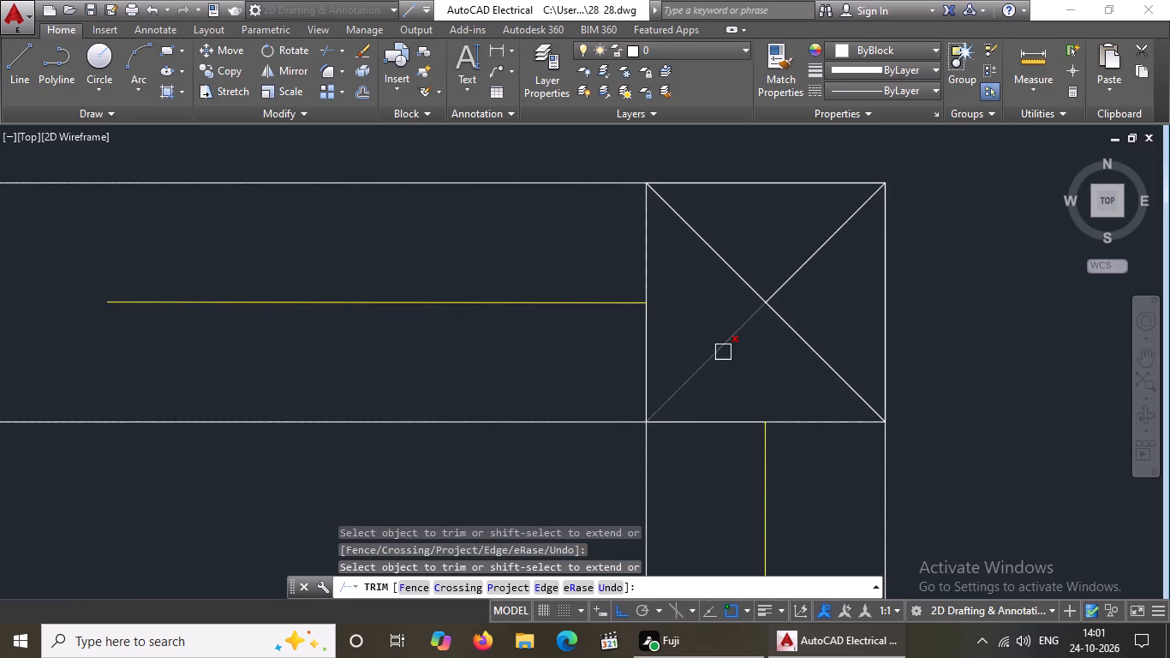
{"action": "key", "text": "Escape"}
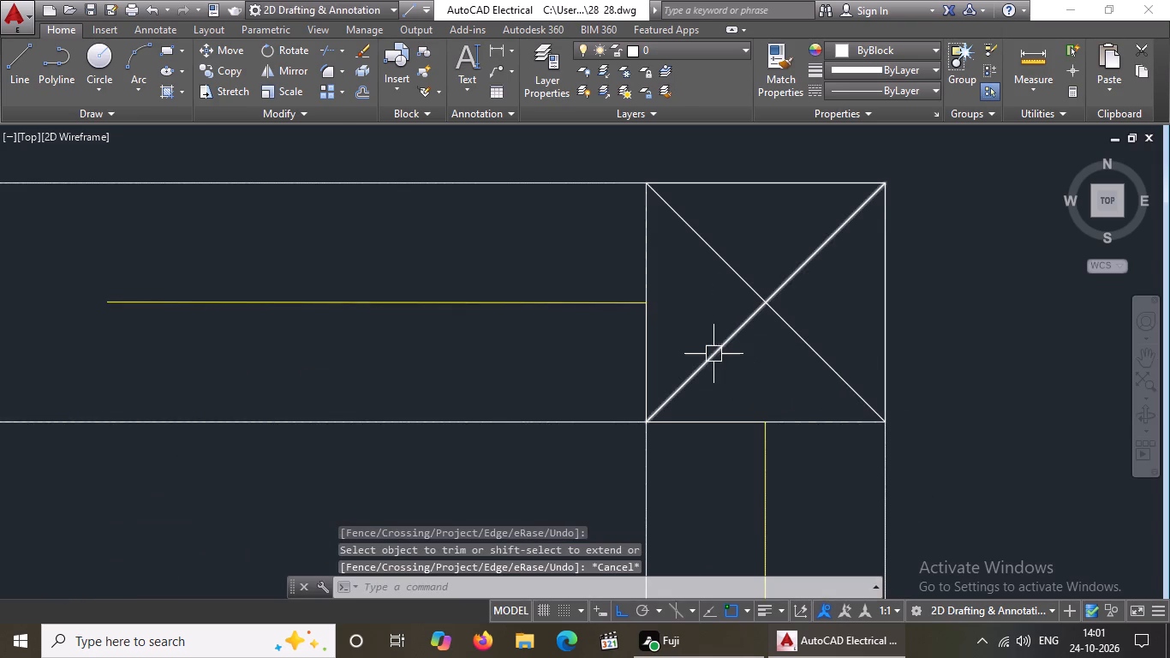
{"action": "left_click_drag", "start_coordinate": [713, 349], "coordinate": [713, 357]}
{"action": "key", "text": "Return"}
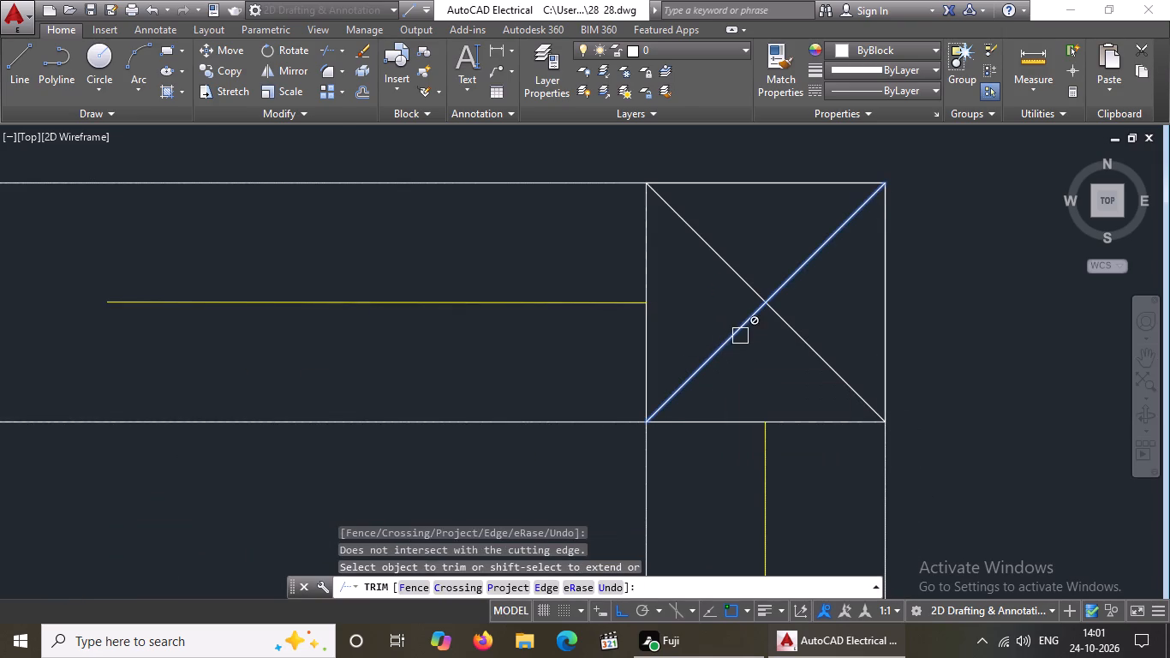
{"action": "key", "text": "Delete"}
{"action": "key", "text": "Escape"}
Erase both diagonal cross lines inside the top-right corner column square.
{"action": "left_click", "coordinate": [722, 351]}
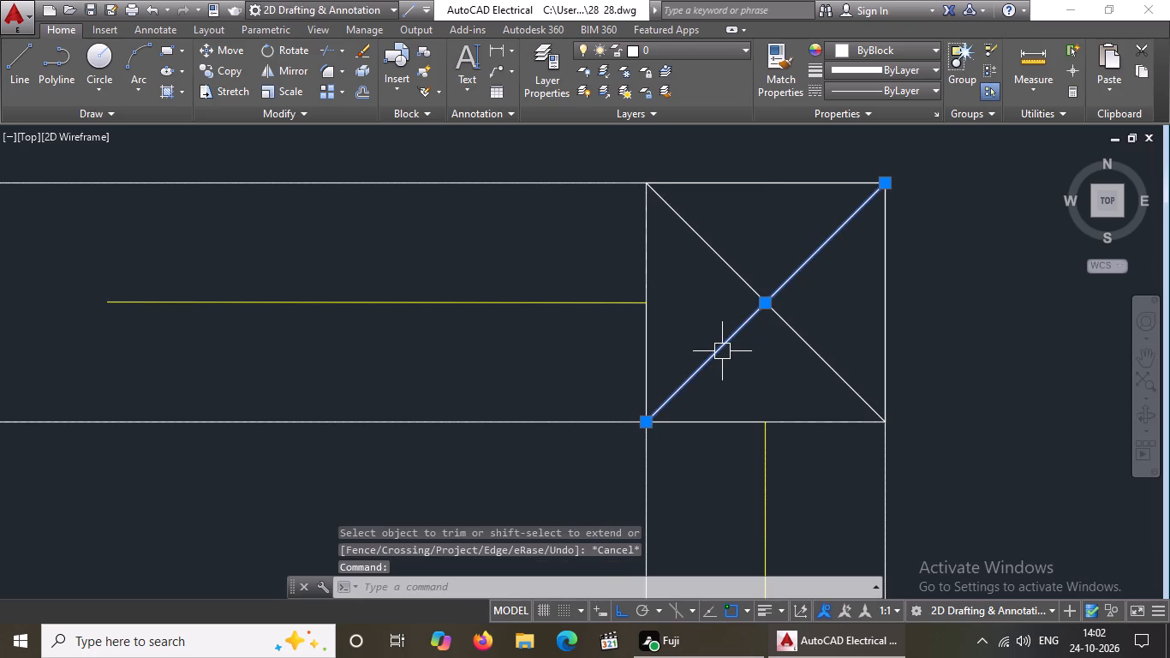
{"action": "key", "text": "Delete"}
{"action": "left_click", "coordinate": [775, 321]}
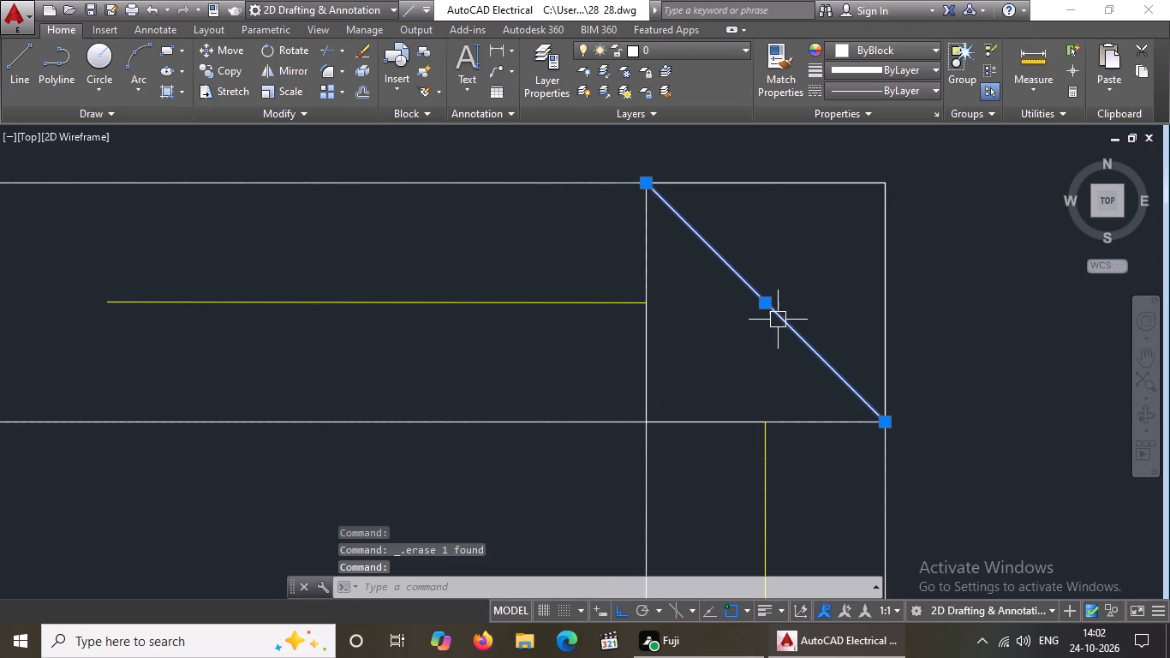
{"action": "key", "text": "Delete"}
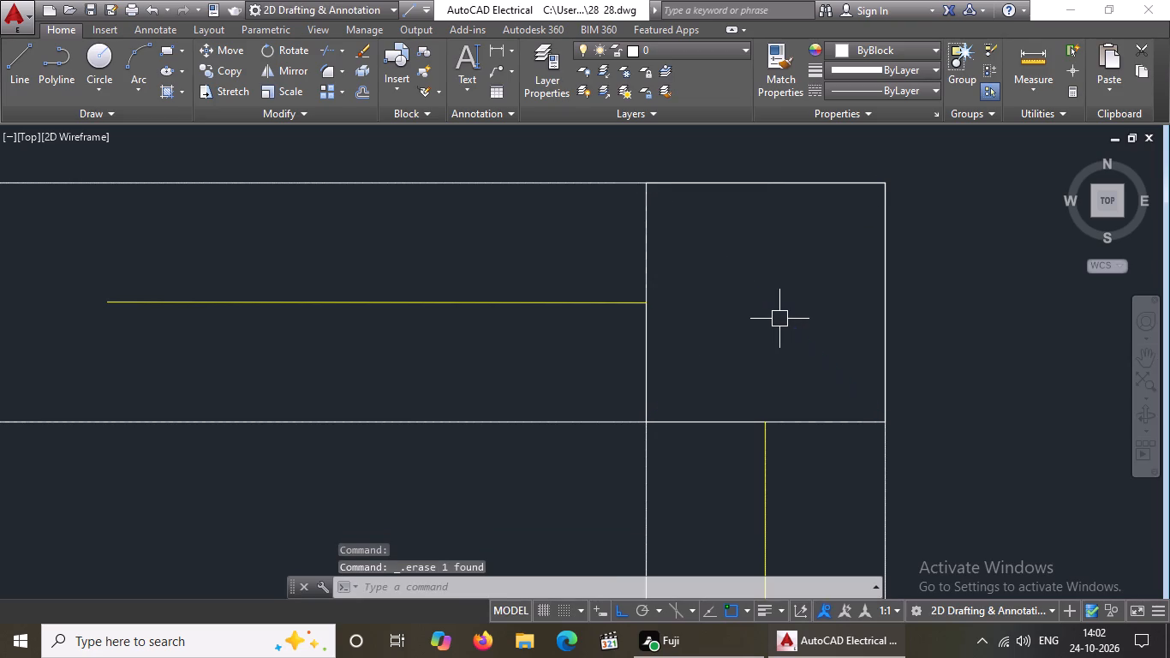
Erase both diagonal cross lines of the left outer wall's column at the horizontal wall below the top rooms.
{"action": "scroll", "coordinate": [775, 324], "scroll_direction": "down", "scroll_amount": 5}
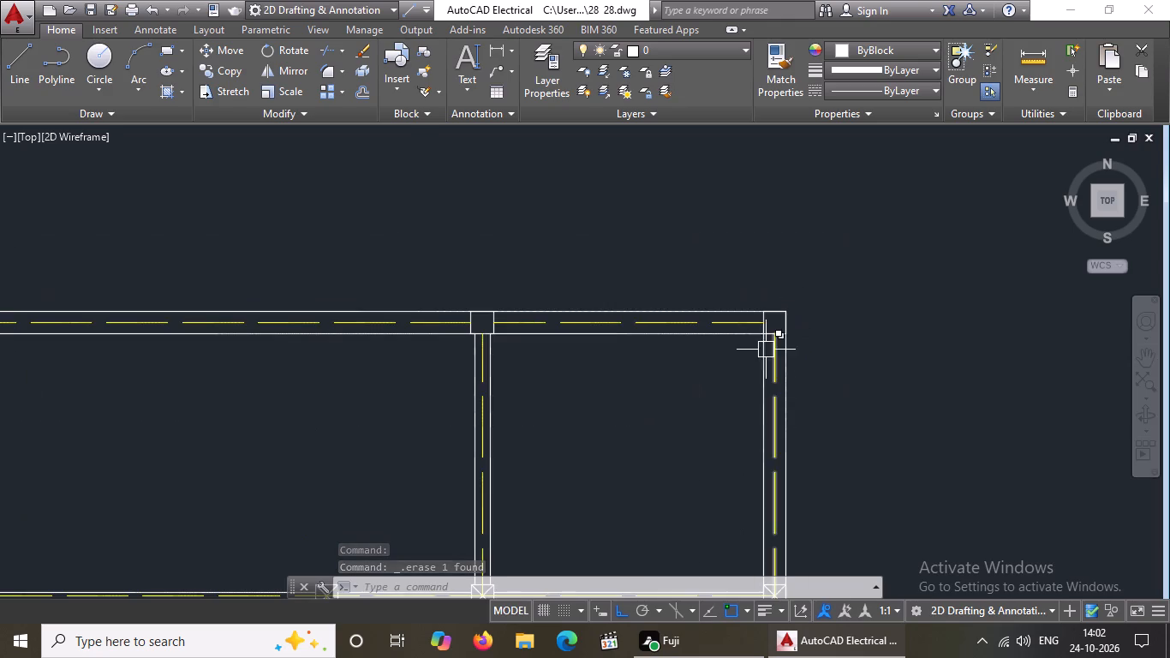
{"action": "scroll", "coordinate": [640, 352], "scroll_direction": "down", "scroll_amount": 3}
{"action": "scroll", "coordinate": [459, 434], "scroll_direction": "up", "scroll_amount": 3}
{"action": "scroll", "coordinate": [539, 370], "scroll_direction": "up", "scroll_amount": 3}
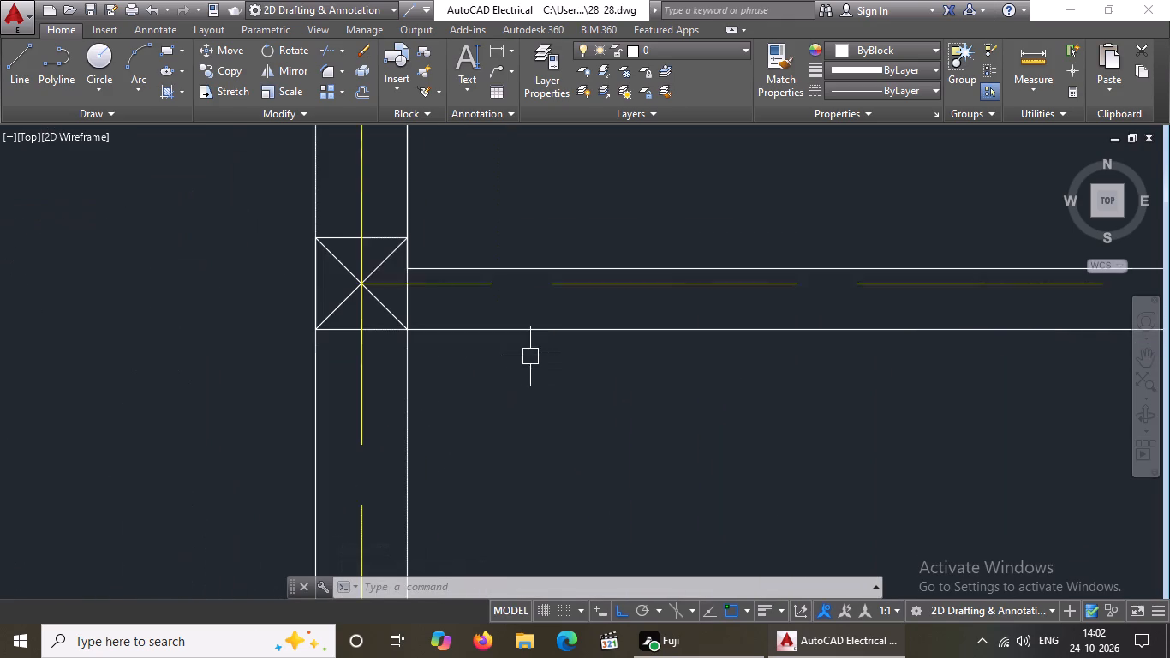
{"action": "scroll", "coordinate": [332, 248], "scroll_direction": "up", "scroll_amount": 1}
{"action": "left_click", "coordinate": [346, 278]}
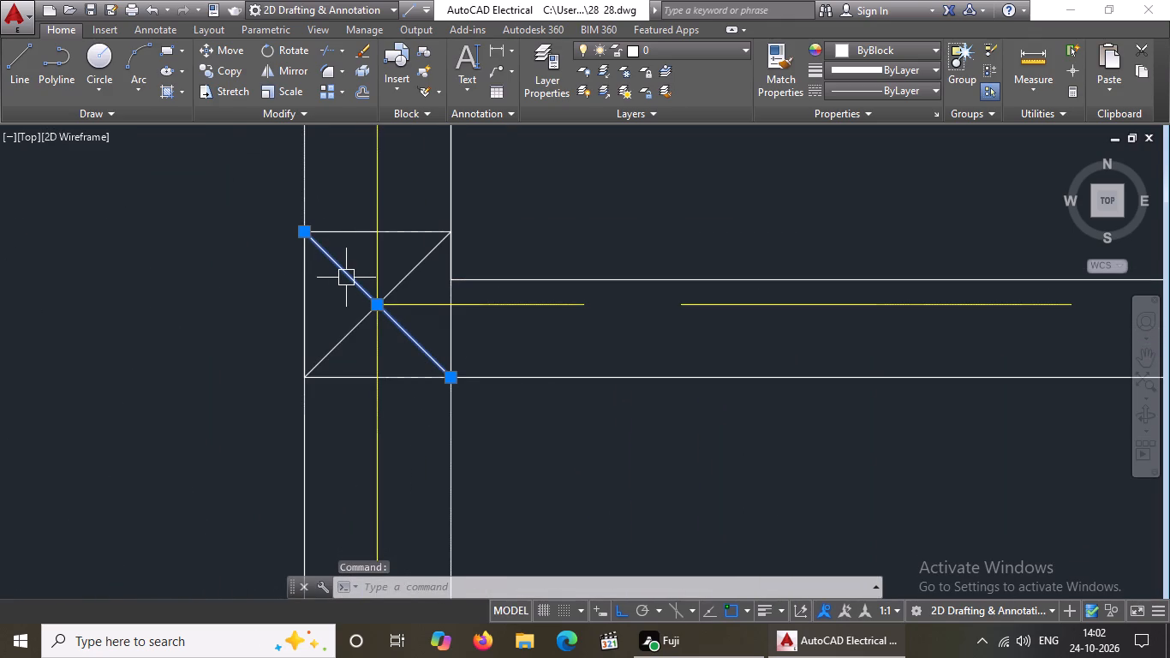
{"action": "key", "text": "Delete"}
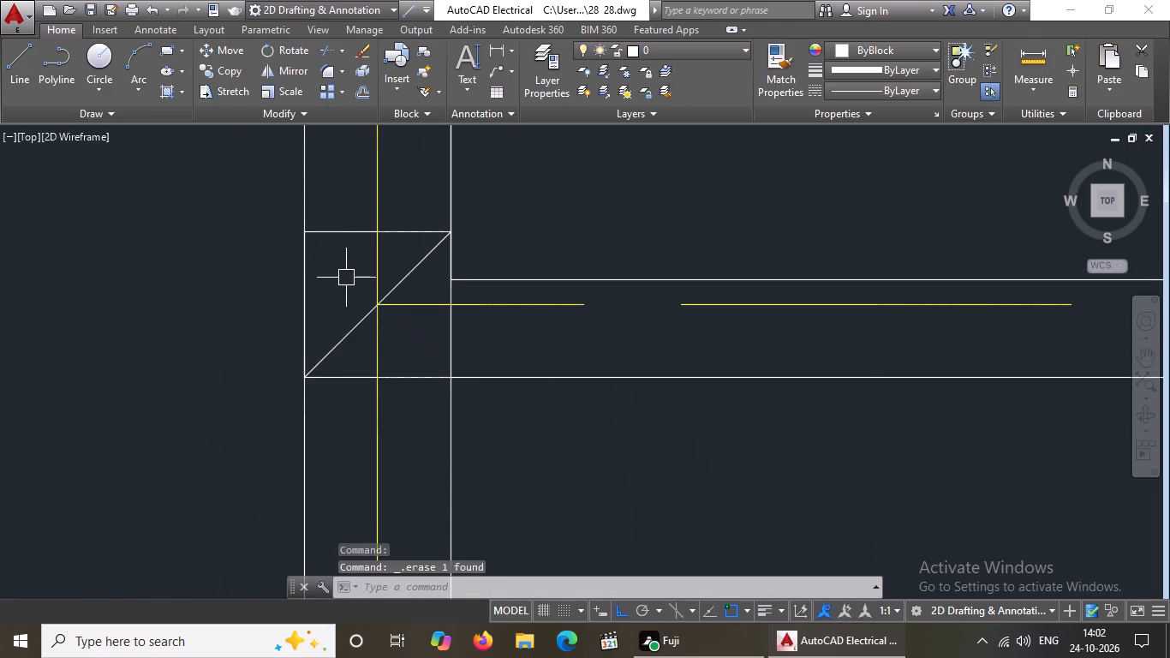
{"action": "left_click", "coordinate": [332, 355]}
{"action": "key", "text": "Delete"}
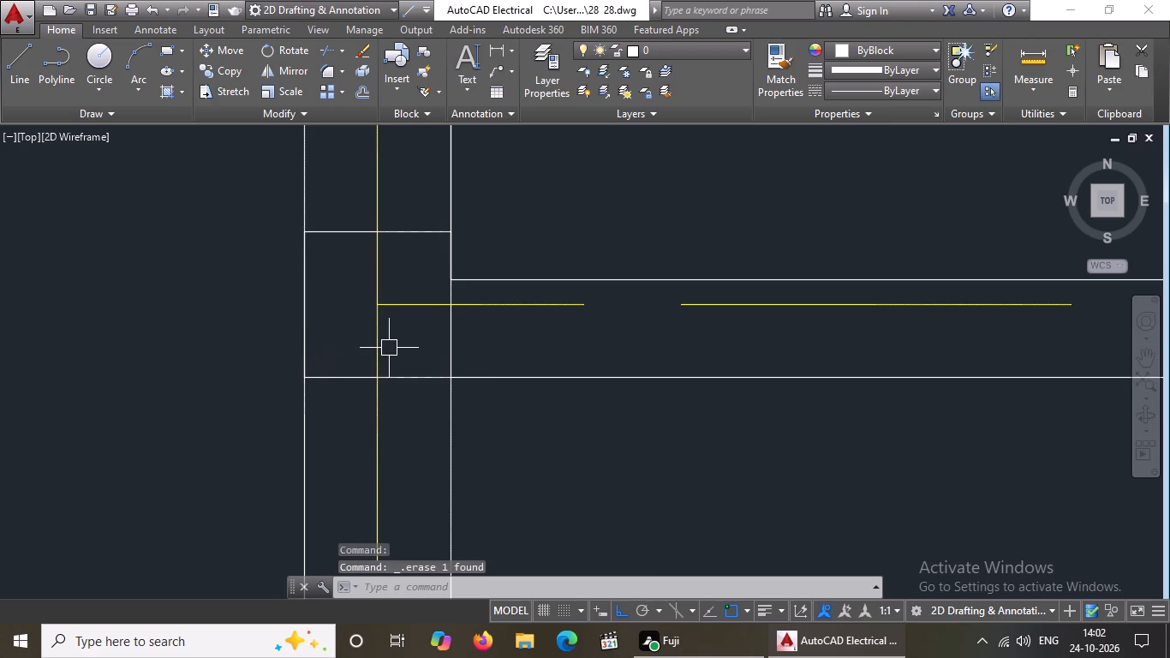
Trim the yellow centre lines inside the left outer wall's column square at the wall below the top rooms.
{"action": "key", "text": "Escape"}
{"action": "type", "text": "TR"}
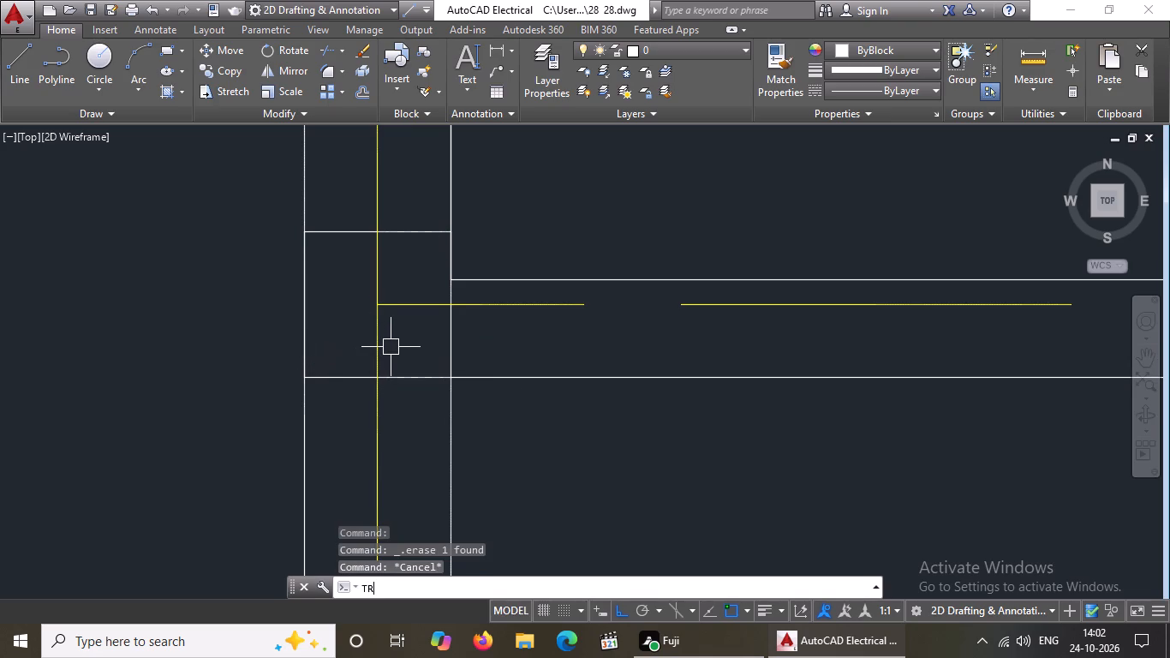
{"action": "key", "text": "Return"}
{"action": "key", "text": "Return"}
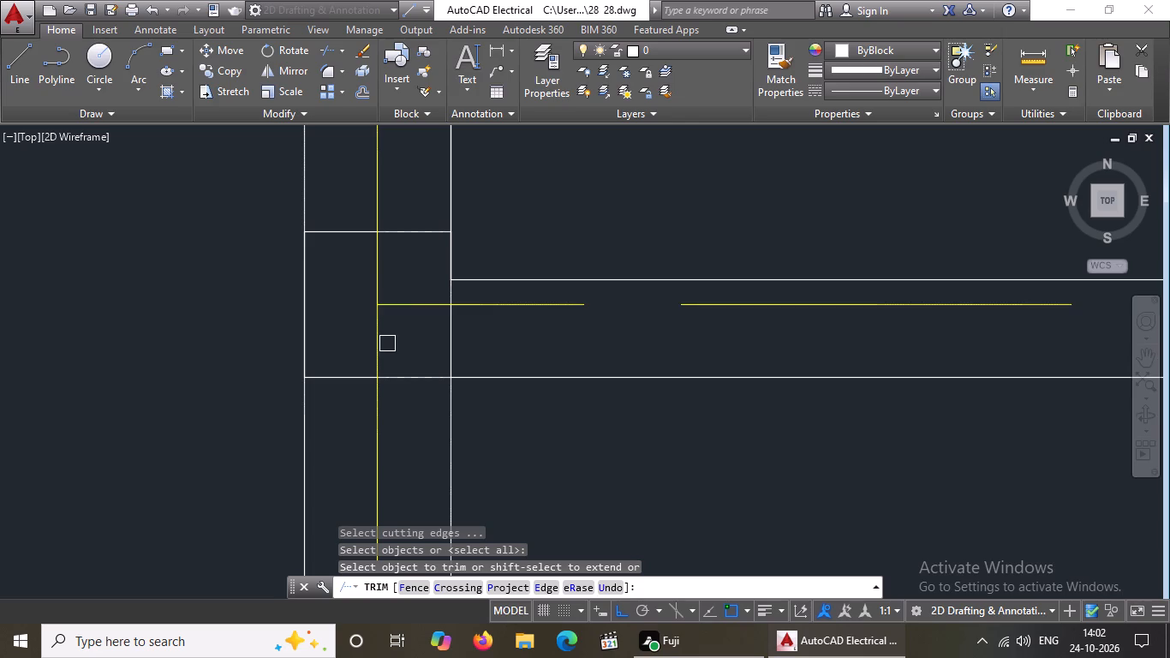
{"action": "left_click", "coordinate": [367, 295]}
{"action": "left_click", "coordinate": [383, 289]}
{"action": "left_click", "coordinate": [383, 278]}
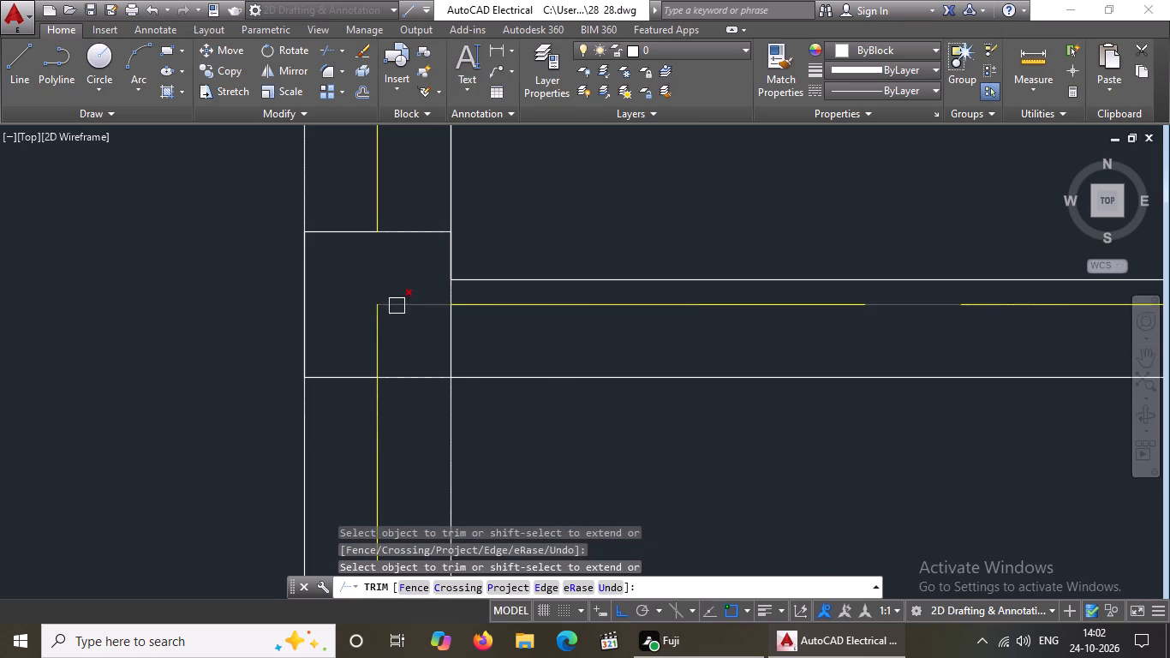
{"action": "left_click", "coordinate": [393, 307]}
{"action": "left_click", "coordinate": [380, 326]}
{"action": "scroll", "coordinate": [381, 328], "scroll_direction": "down", "scroll_amount": 1}
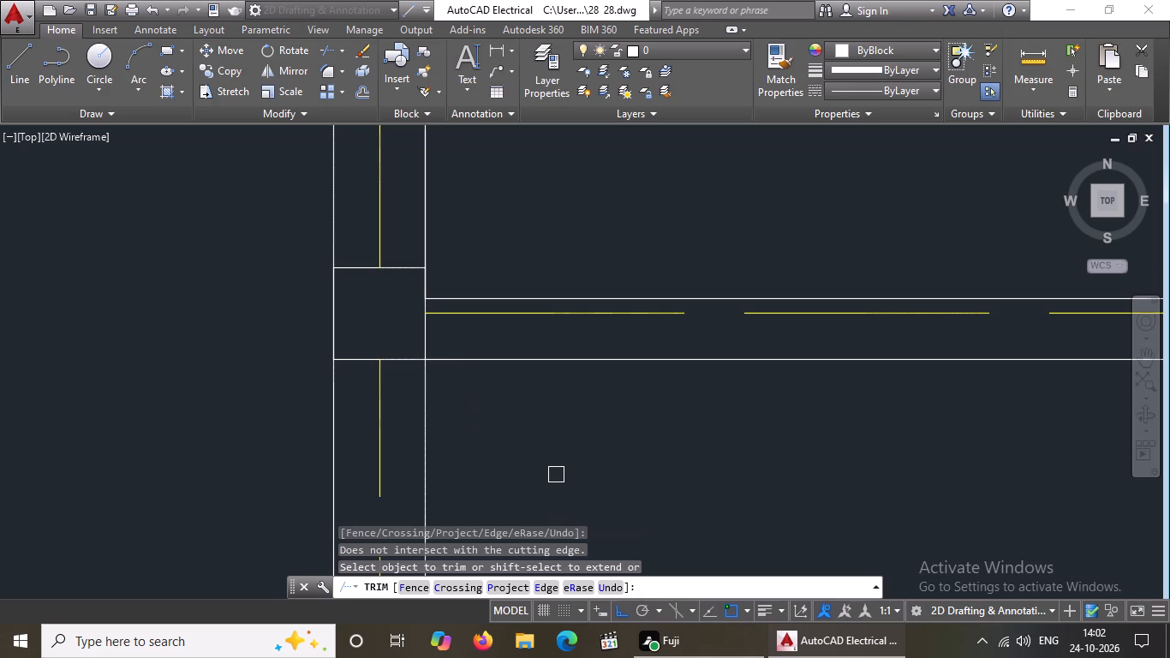
{"action": "key", "text": "Escape"}
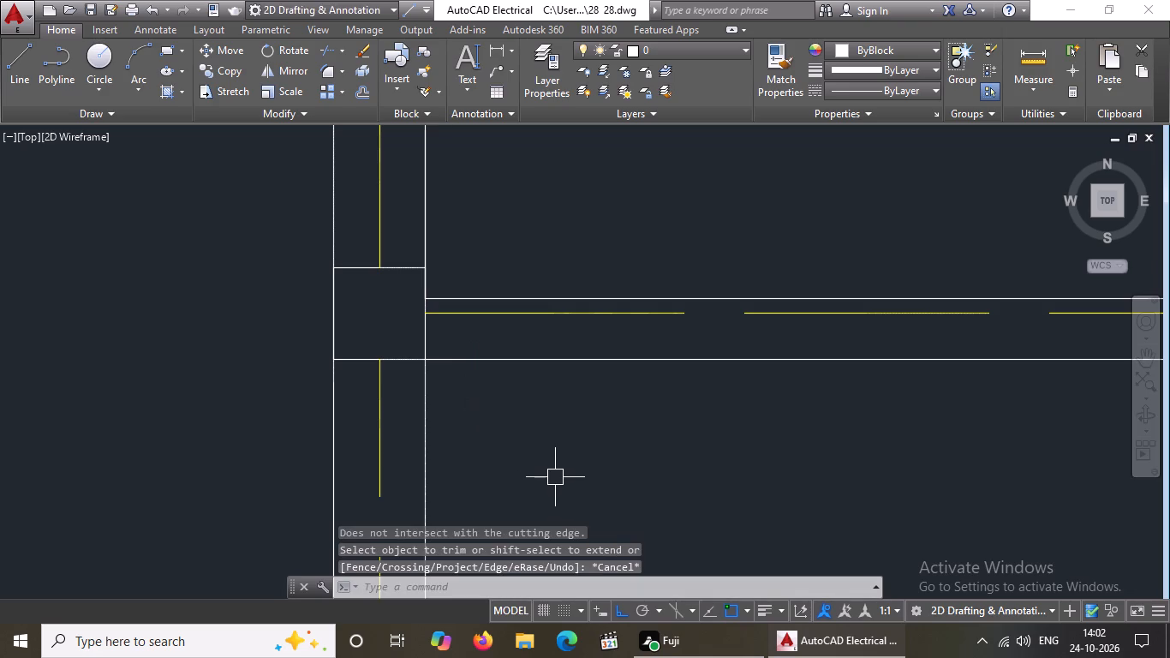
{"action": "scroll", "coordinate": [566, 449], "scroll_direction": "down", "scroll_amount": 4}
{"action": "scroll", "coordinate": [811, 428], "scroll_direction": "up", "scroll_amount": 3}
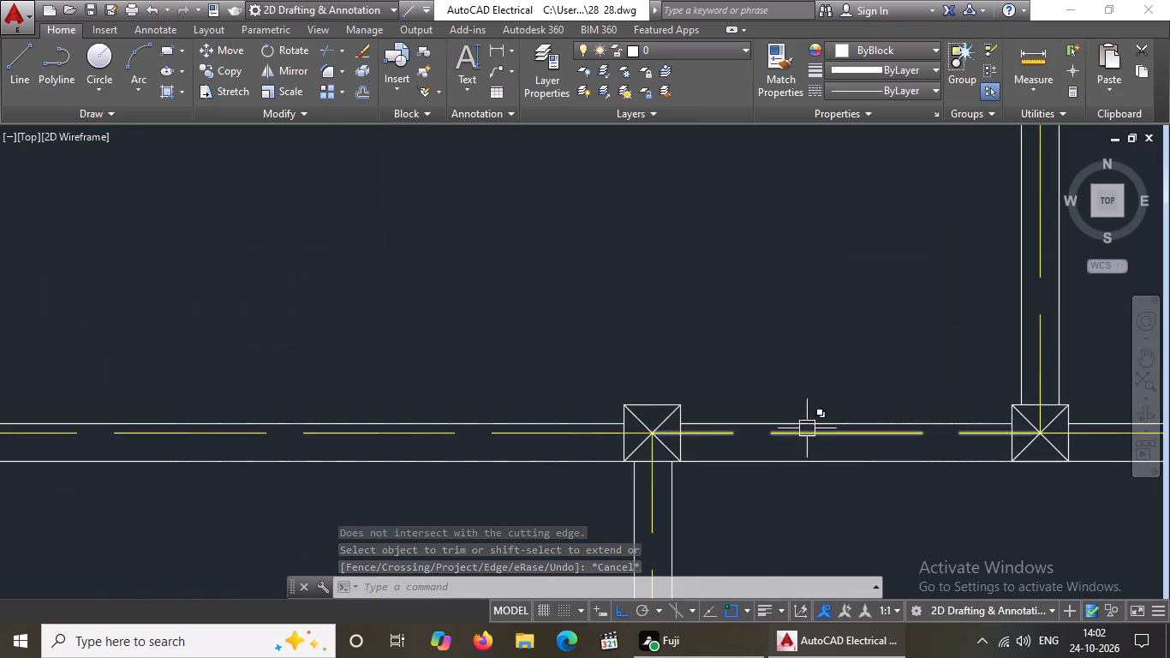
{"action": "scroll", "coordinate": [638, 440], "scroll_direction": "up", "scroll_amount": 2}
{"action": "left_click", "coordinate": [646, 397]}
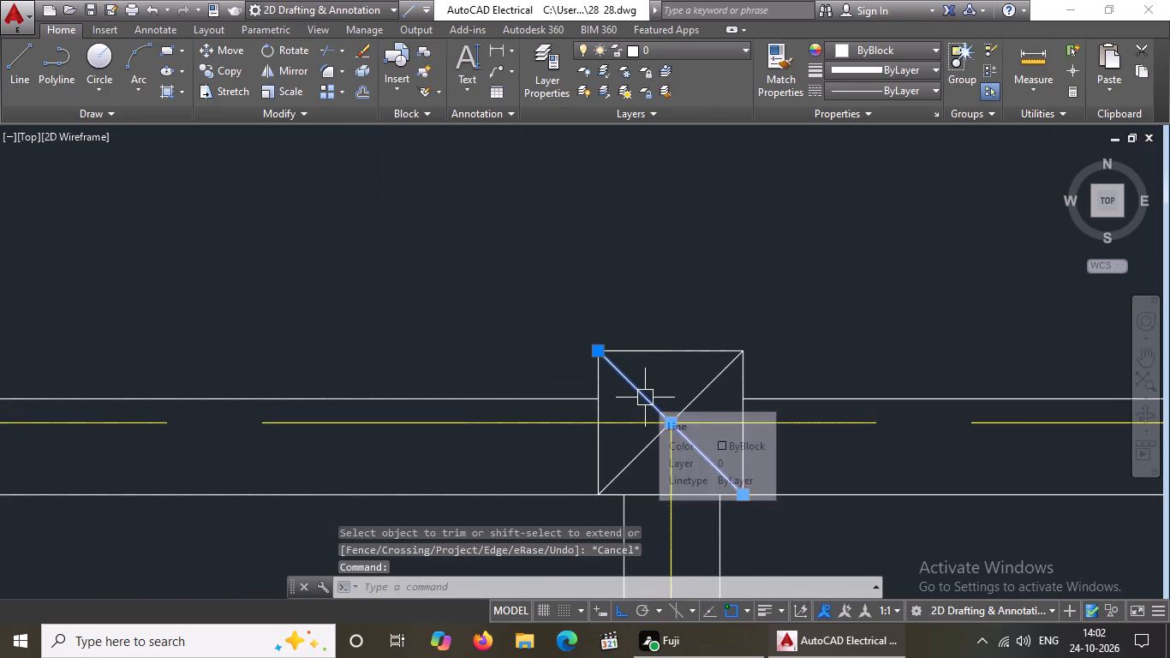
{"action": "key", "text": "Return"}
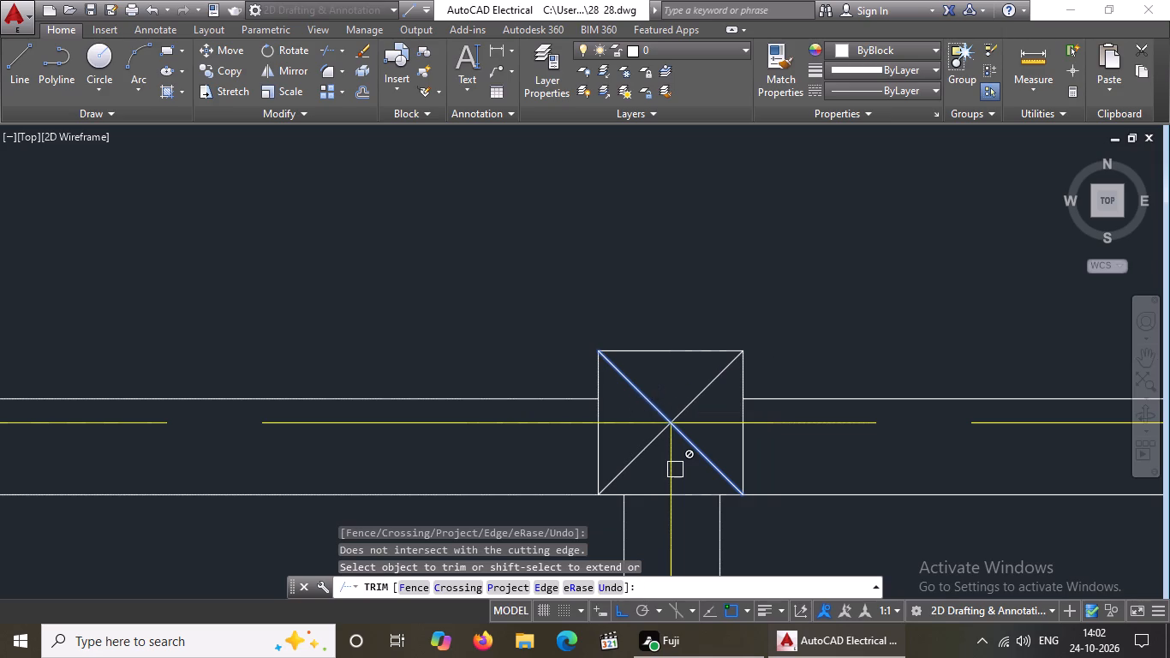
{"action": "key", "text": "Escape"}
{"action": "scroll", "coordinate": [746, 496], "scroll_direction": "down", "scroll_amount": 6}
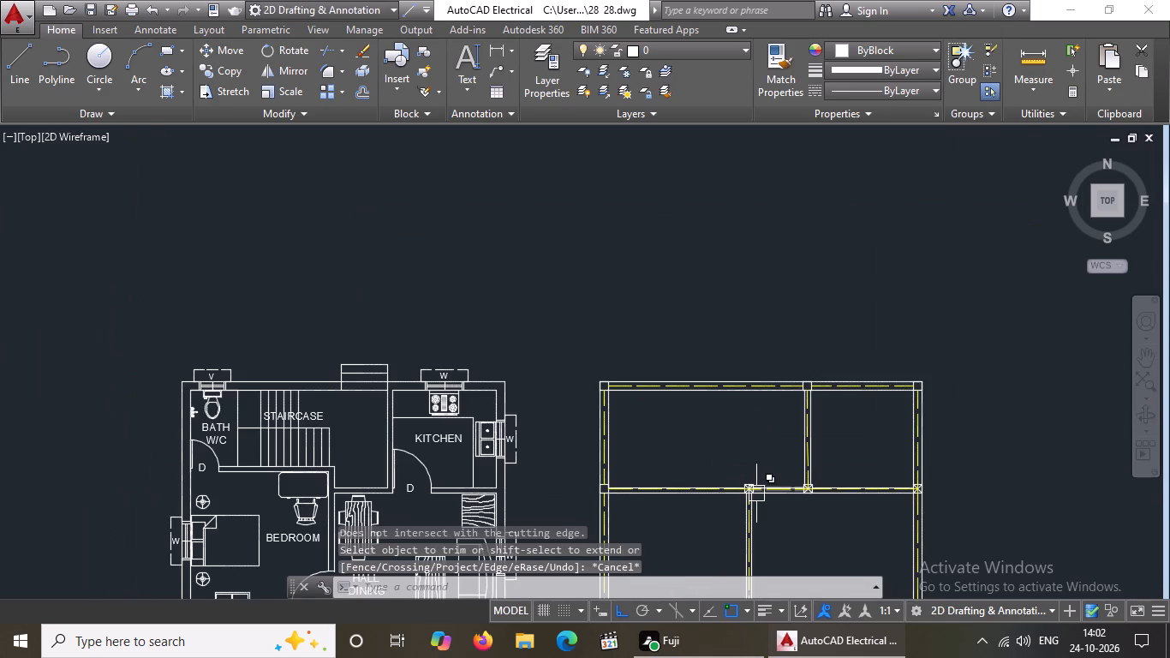
Erase both diagonal cross lines of the middle column where the lower interior vertical wall meets the wall below the top rooms.
{"action": "scroll", "coordinate": [761, 507], "scroll_direction": "up", "scroll_amount": 7}
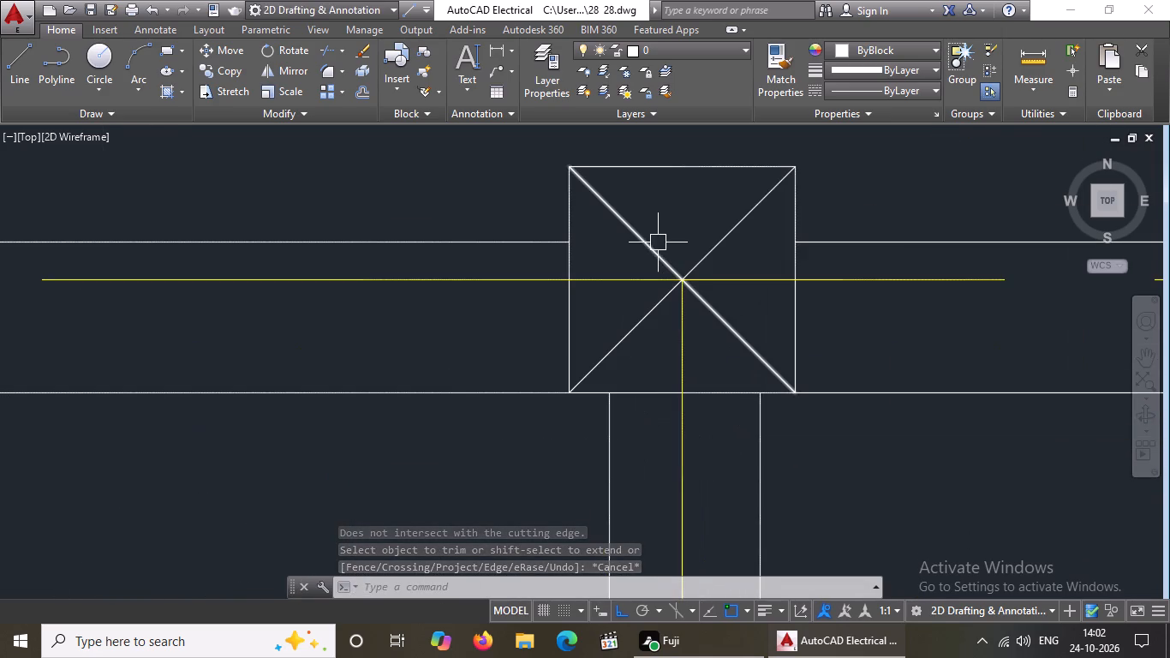
{"action": "left_click", "coordinate": [650, 257]}
{"action": "key", "text": "Delete"}
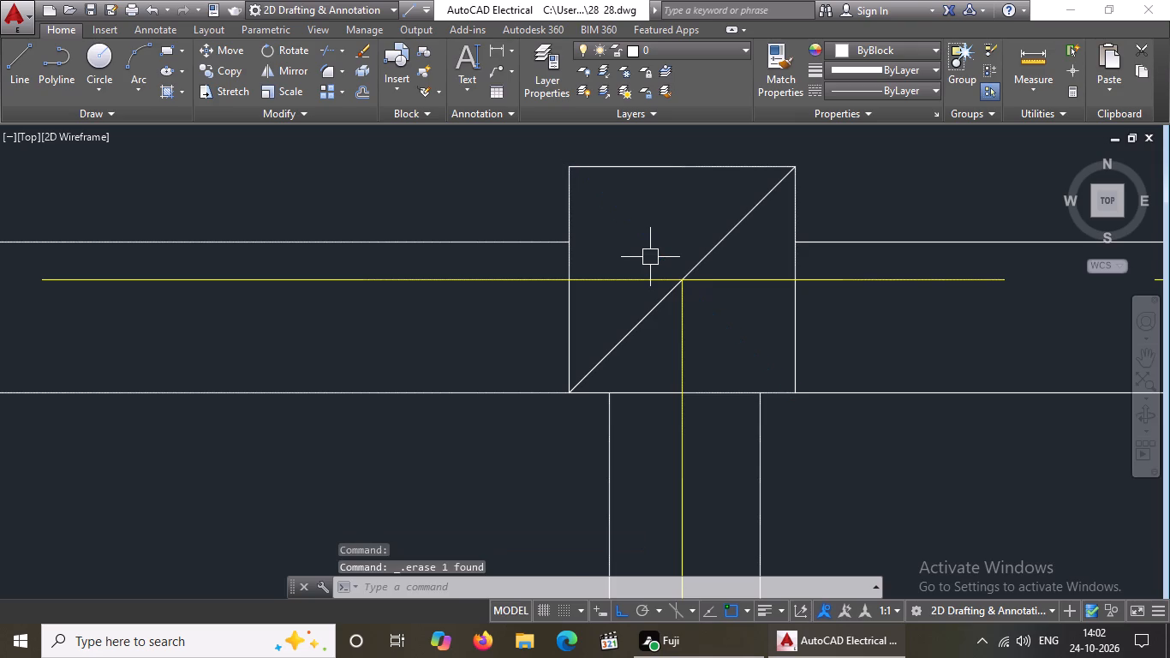
{"action": "left_click", "coordinate": [734, 233]}
{"action": "key", "text": "Delete"}
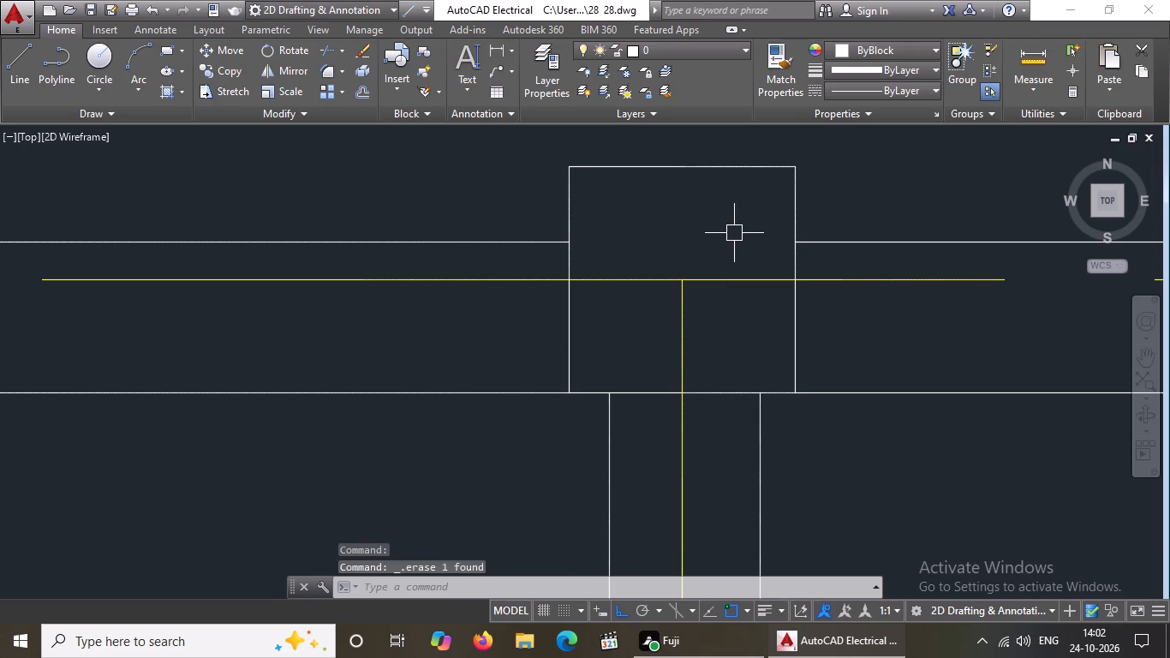
Trim the yellow centre lines inside the middle column square on the wall below the top rooms and erase the leftover horizontal fragments.
{"action": "type", "text": "TR"}
{"action": "key", "text": "Return"}
{"action": "key", "text": "Return"}
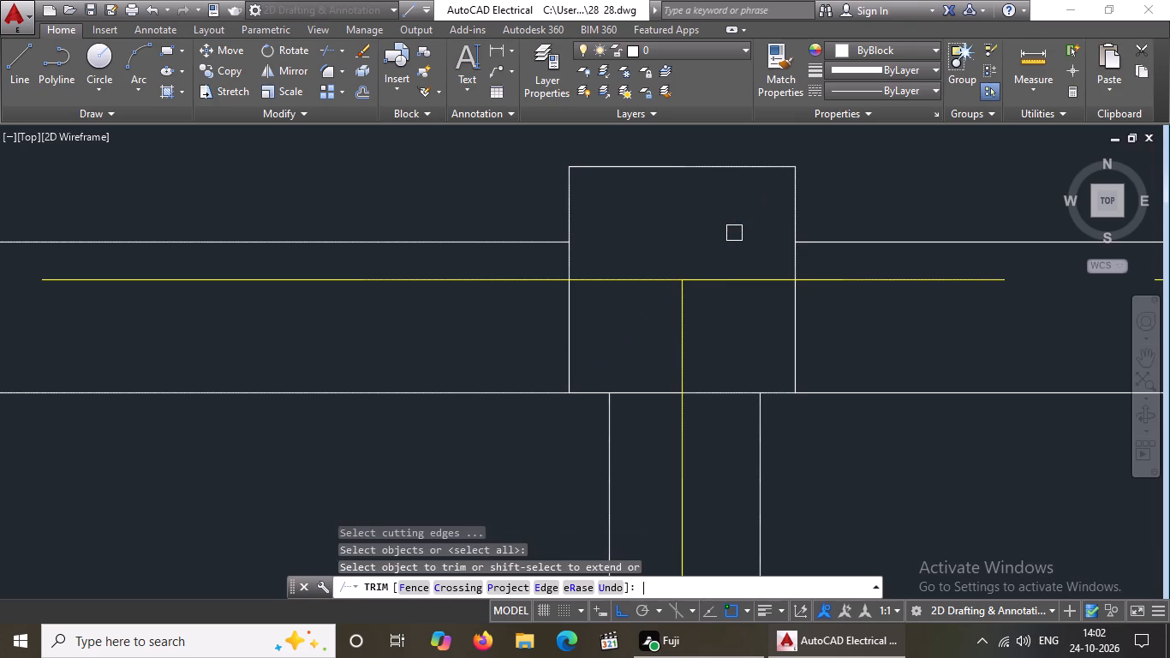
{"action": "left_click", "coordinate": [598, 283]}
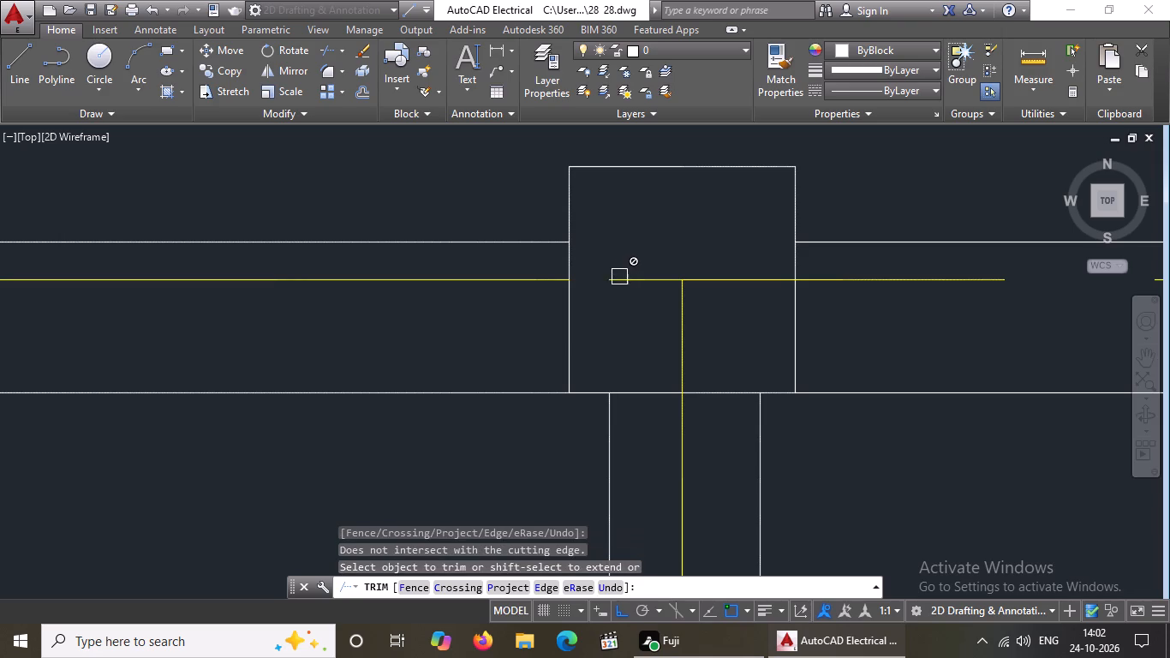
{"action": "left_click_drag", "start_coordinate": [686, 374], "coordinate": [689, 362]}
{"action": "left_click", "coordinate": [765, 284]}
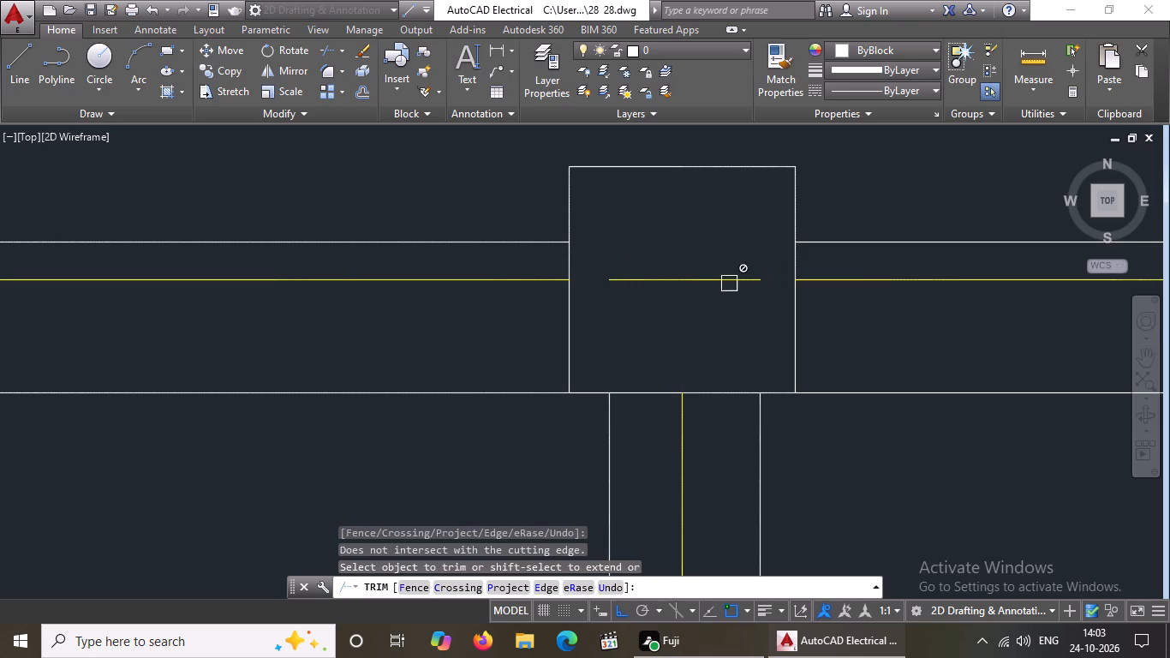
{"action": "key", "text": "Escape"}
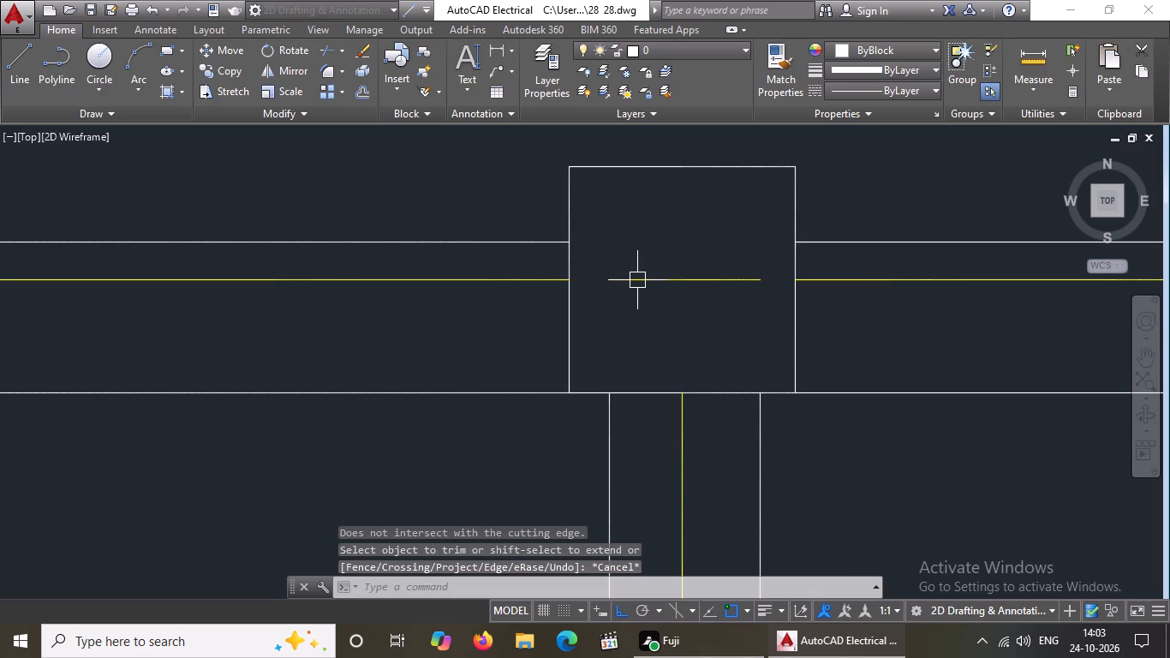
{"action": "left_click", "coordinate": [679, 283]}
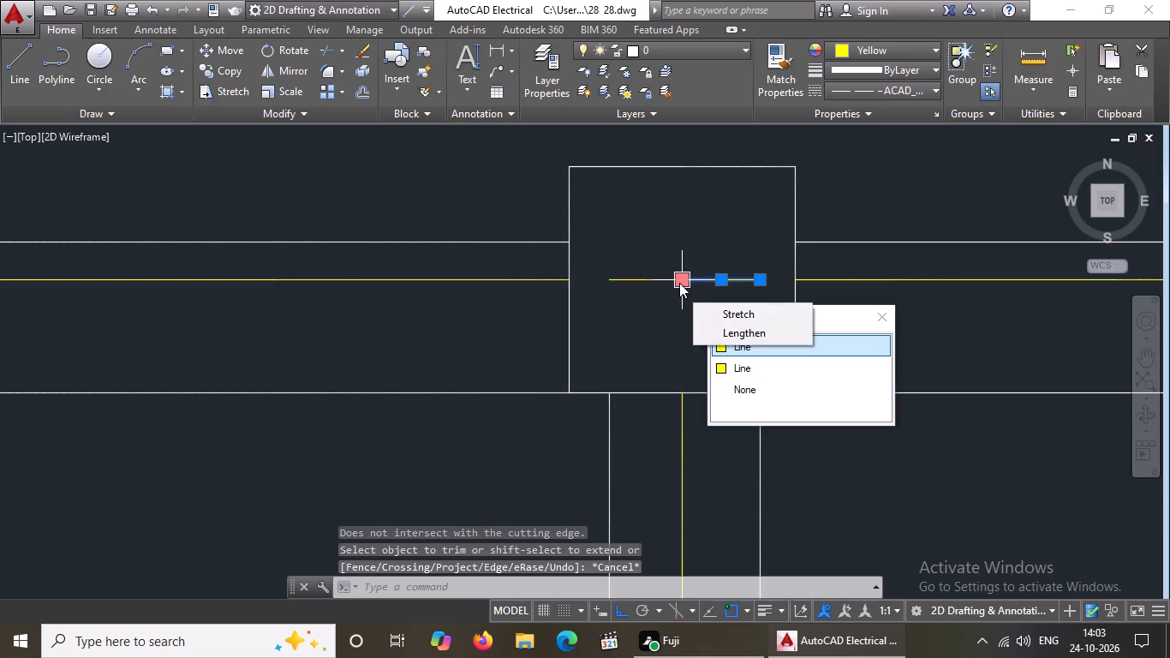
{"action": "key", "text": "Delete"}
{"action": "key", "text": "Delete"}
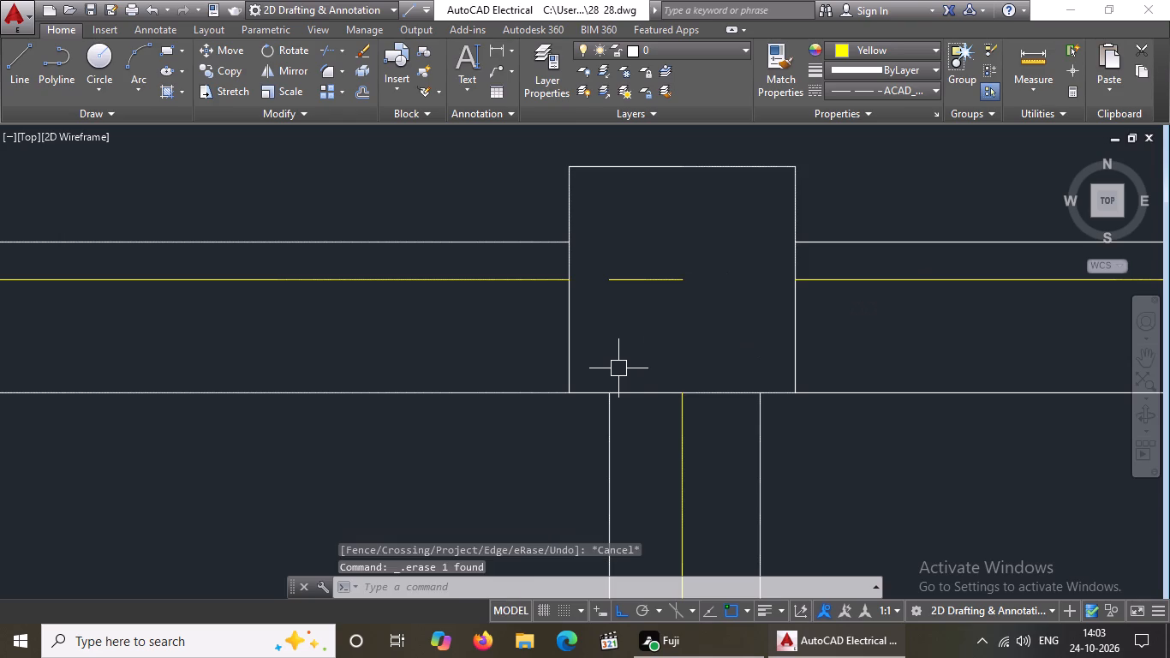
{"action": "left_click", "coordinate": [634, 283]}
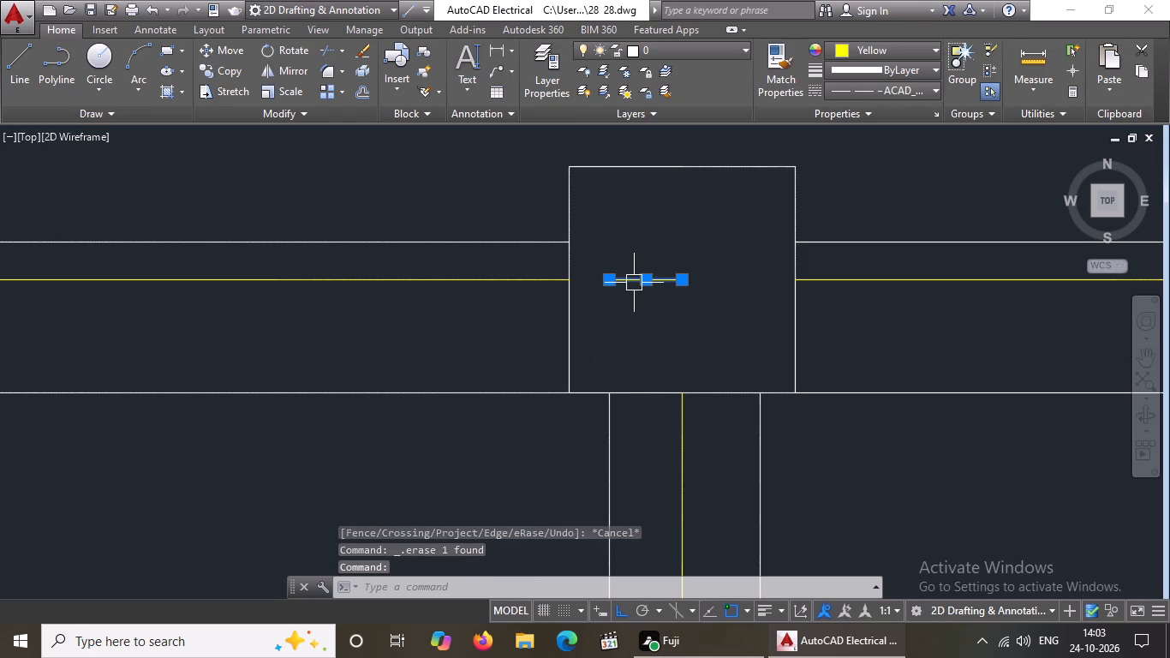
{"action": "key", "text": "Delete"}
Erase both diagonal cross lines of the column at the lower end of the partition between the two top rooms.
{"action": "scroll", "coordinate": [632, 302], "scroll_direction": "down", "scroll_amount": 5}
{"action": "scroll", "coordinate": [725, 368], "scroll_direction": "down", "scroll_amount": 2}
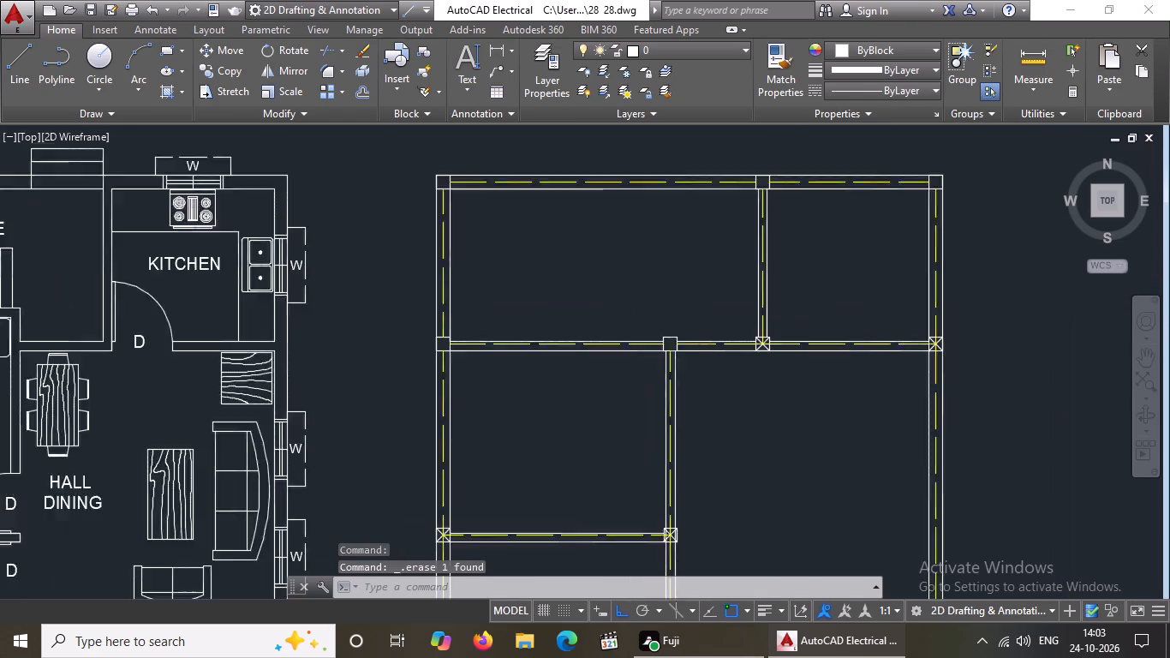
{"action": "scroll", "coordinate": [725, 368], "scroll_direction": "down", "scroll_amount": 1}
{"action": "scroll", "coordinate": [745, 351], "scroll_direction": "up", "scroll_amount": 6}
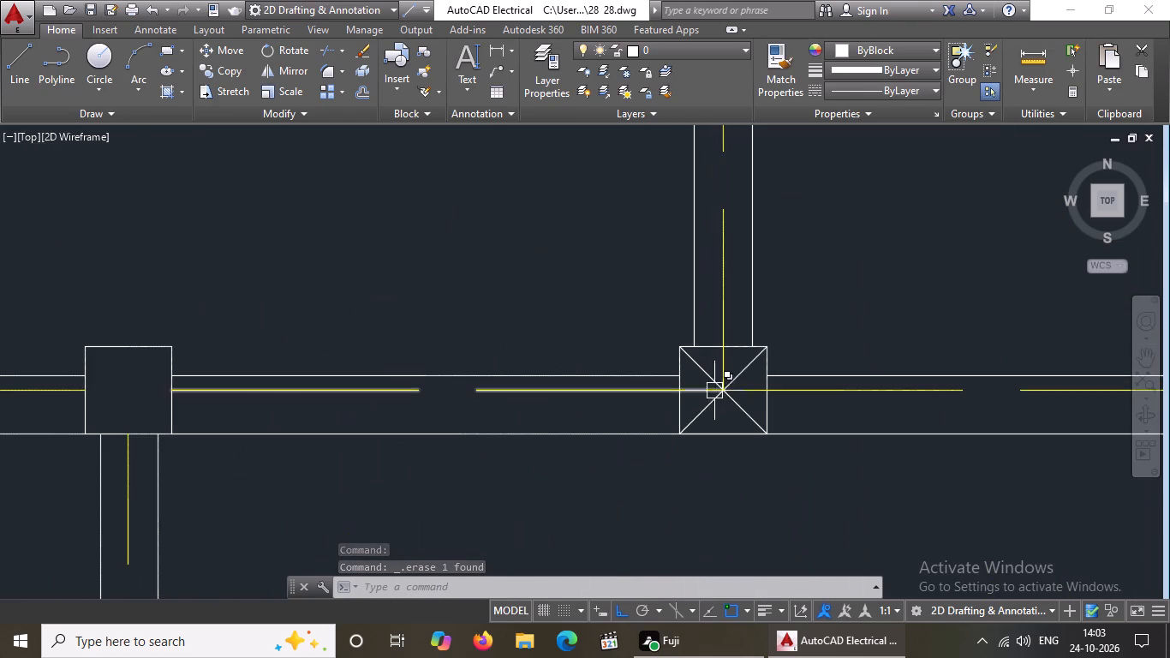
{"action": "left_click", "coordinate": [735, 409]}
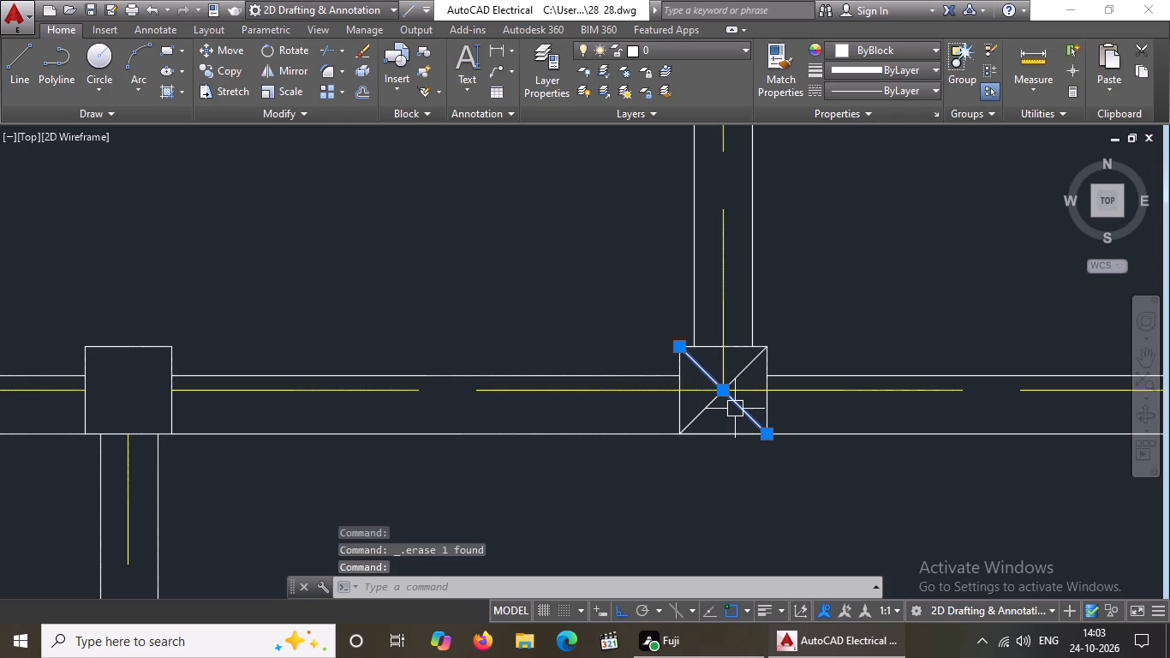
{"action": "key", "text": "Delete"}
{"action": "left_click", "coordinate": [701, 417]}
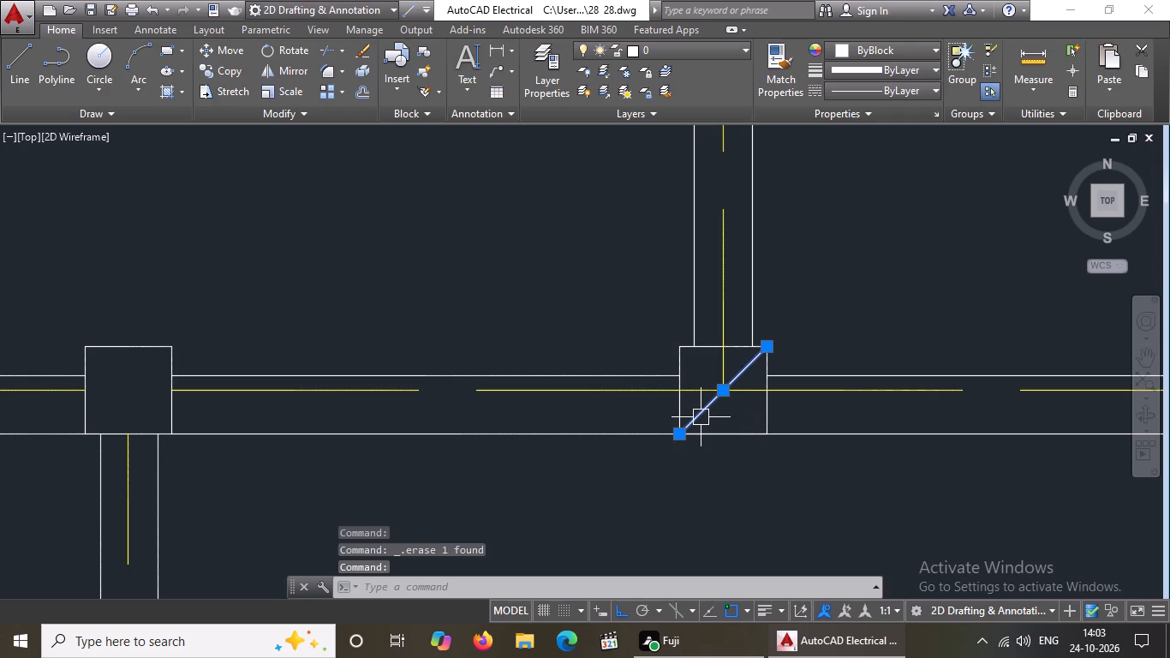
{"action": "key", "text": "Delete"}
Trim the yellow horizontal and vertical centre lines inside the column square at the top partition's lower end.
{"action": "type", "text": "TR"}
{"action": "key", "text": "Return"}
{"action": "key", "text": "Return"}
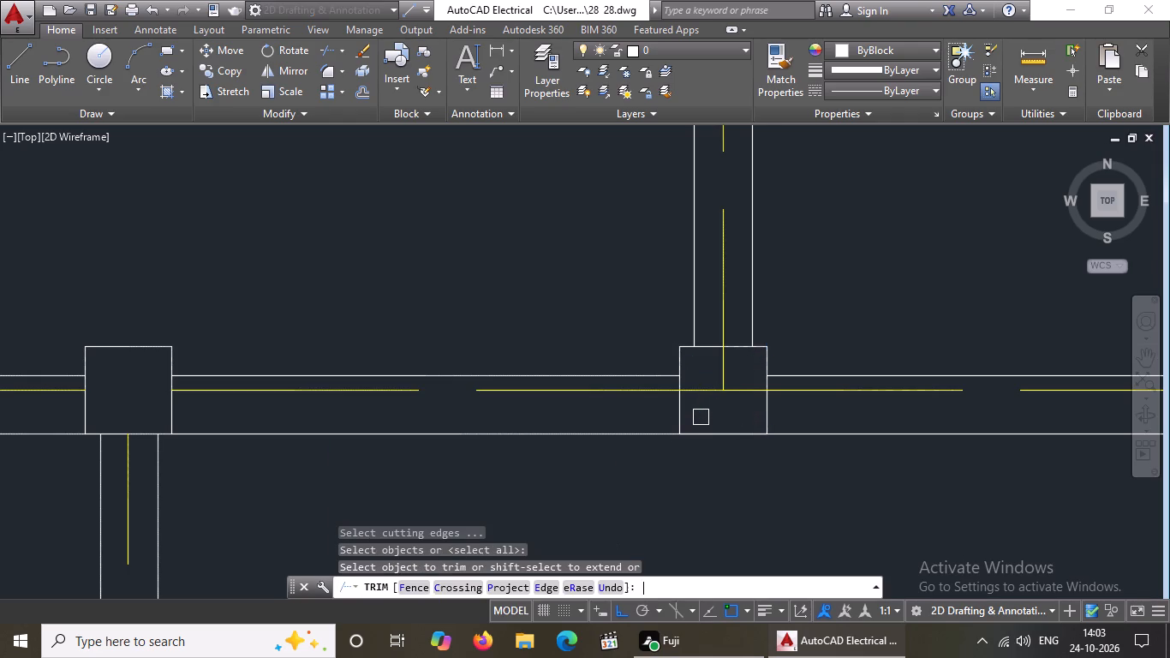
{"action": "left_click", "coordinate": [695, 392]}
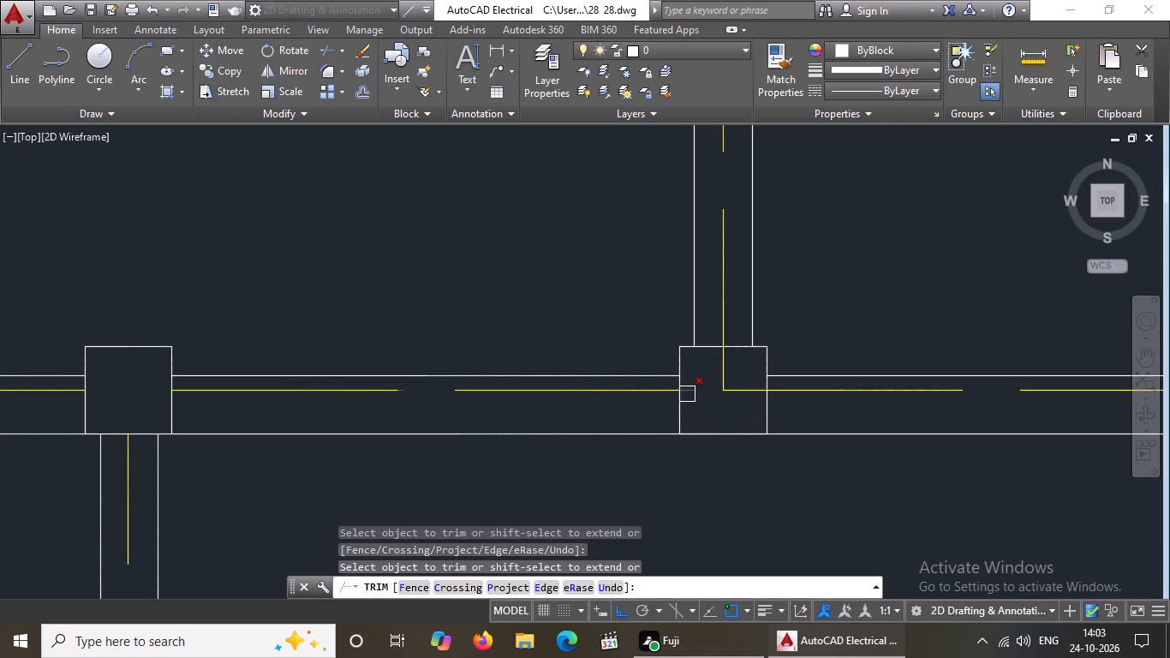
{"action": "left_click", "coordinate": [696, 392]}
{"action": "left_click", "coordinate": [724, 385]}
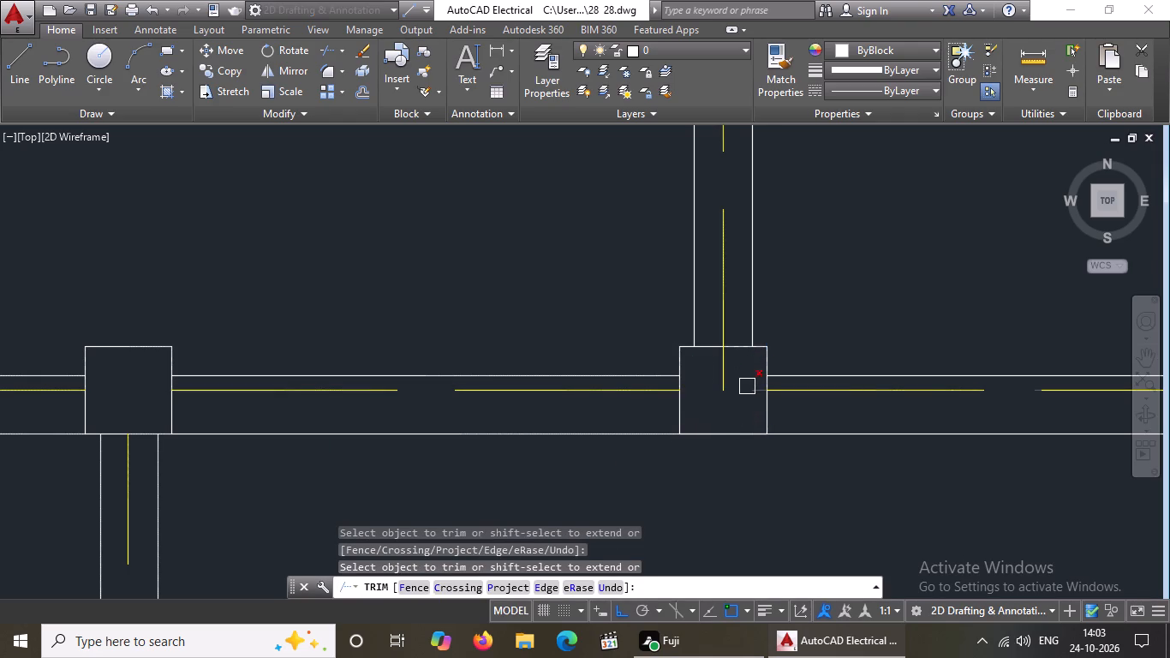
{"action": "left_click", "coordinate": [751, 390]}
{"action": "left_click", "coordinate": [720, 397]}
{"action": "left_click", "coordinate": [724, 372]}
Trim the yellow centre lines inside the right outer wall's column square at the wall below the top rooms.
{"action": "scroll", "coordinate": [720, 426], "scroll_direction": "down", "scroll_amount": 5}
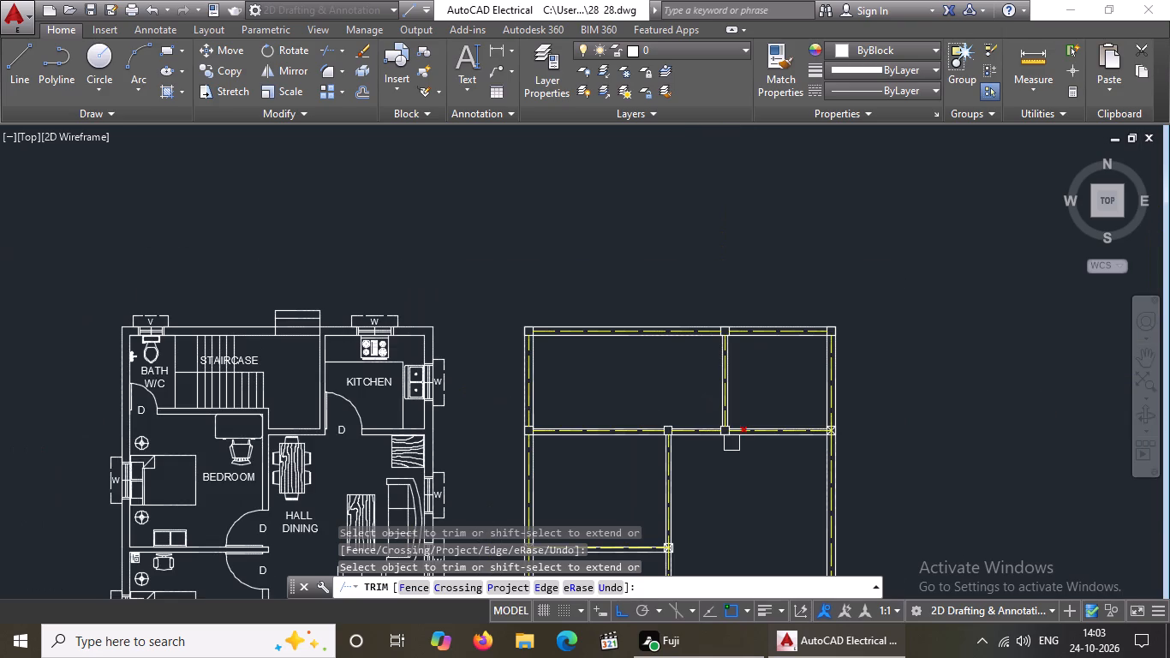
{"action": "scroll", "coordinate": [815, 444], "scroll_direction": "up", "scroll_amount": 3}
{"action": "scroll", "coordinate": [875, 399], "scroll_direction": "up", "scroll_amount": 3}
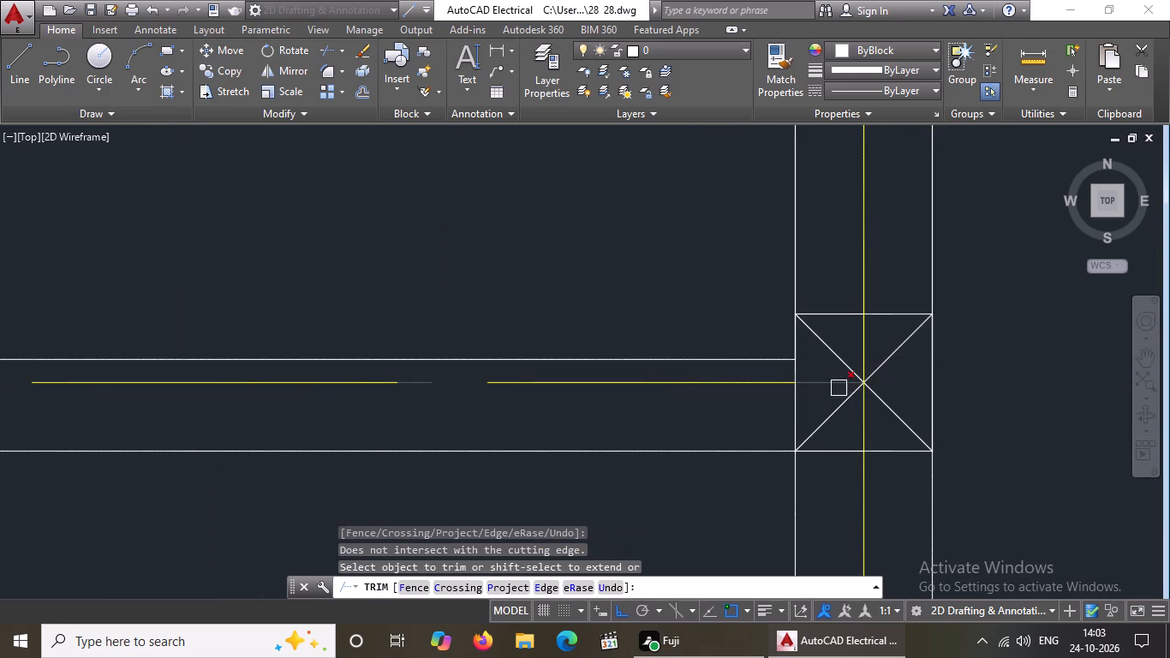
{"action": "left_click", "coordinate": [838, 387]}
{"action": "left_click", "coordinate": [860, 362]}
{"action": "left_click", "coordinate": [864, 352]}
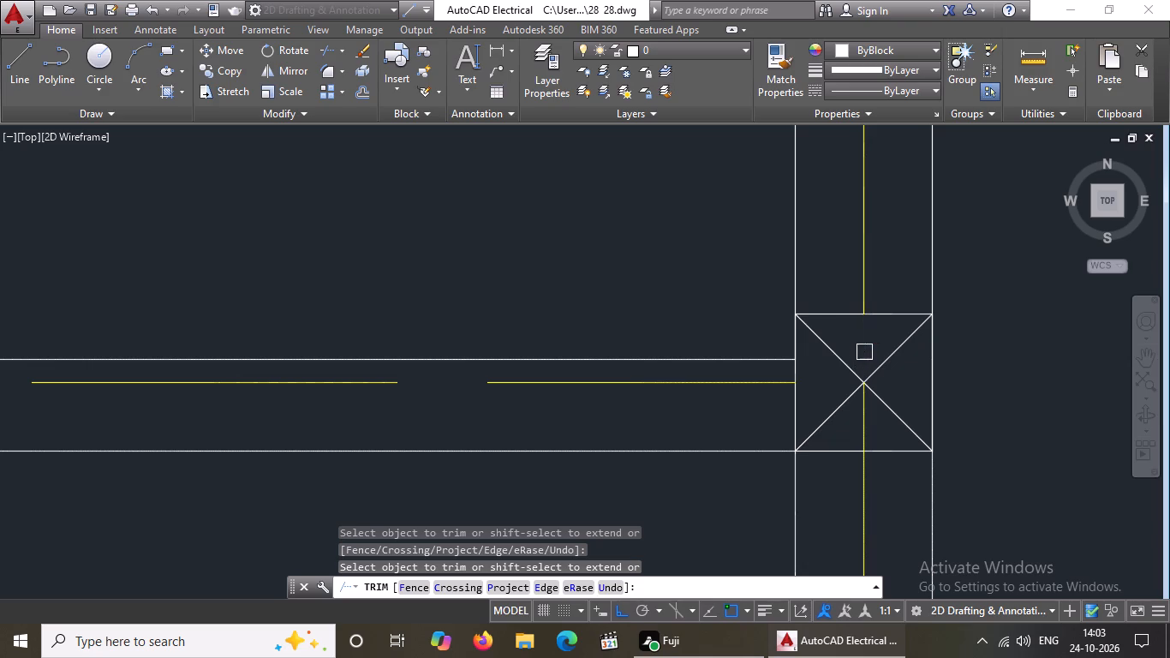
{"action": "left_click_drag", "start_coordinate": [859, 401], "coordinate": [860, 413]}
{"action": "key", "text": "Escape"}
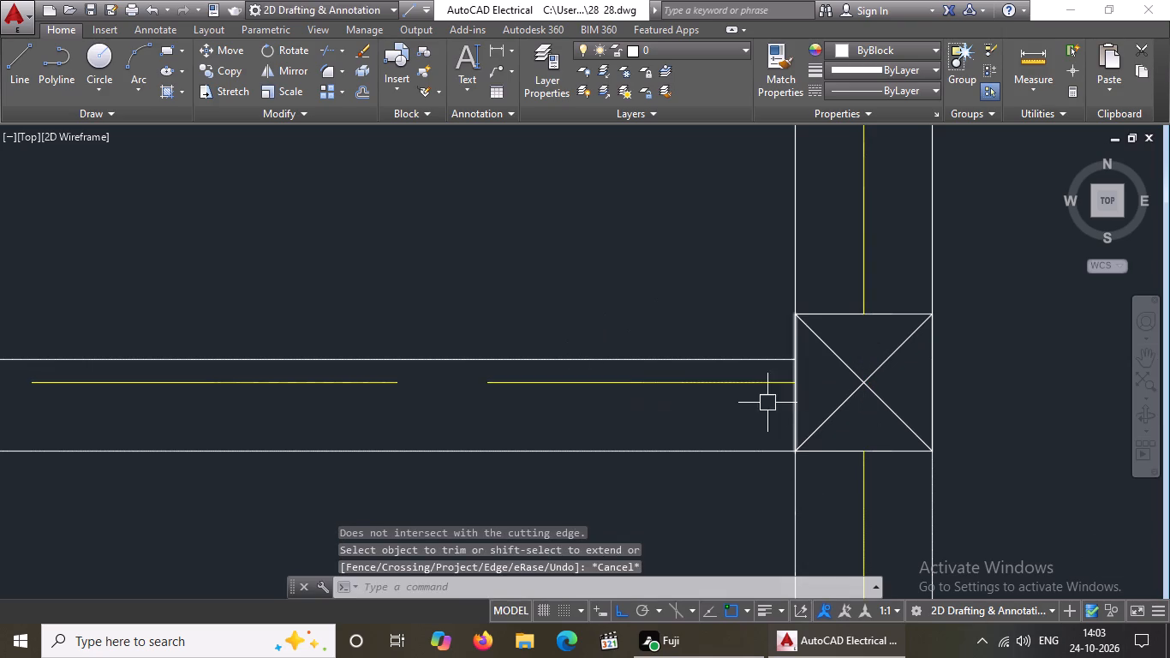
Erase both diagonal cross lines of the right outer wall's column at the wall below the top rooms.
{"action": "left_click", "coordinate": [828, 409]}
{"action": "key", "text": "Delete"}
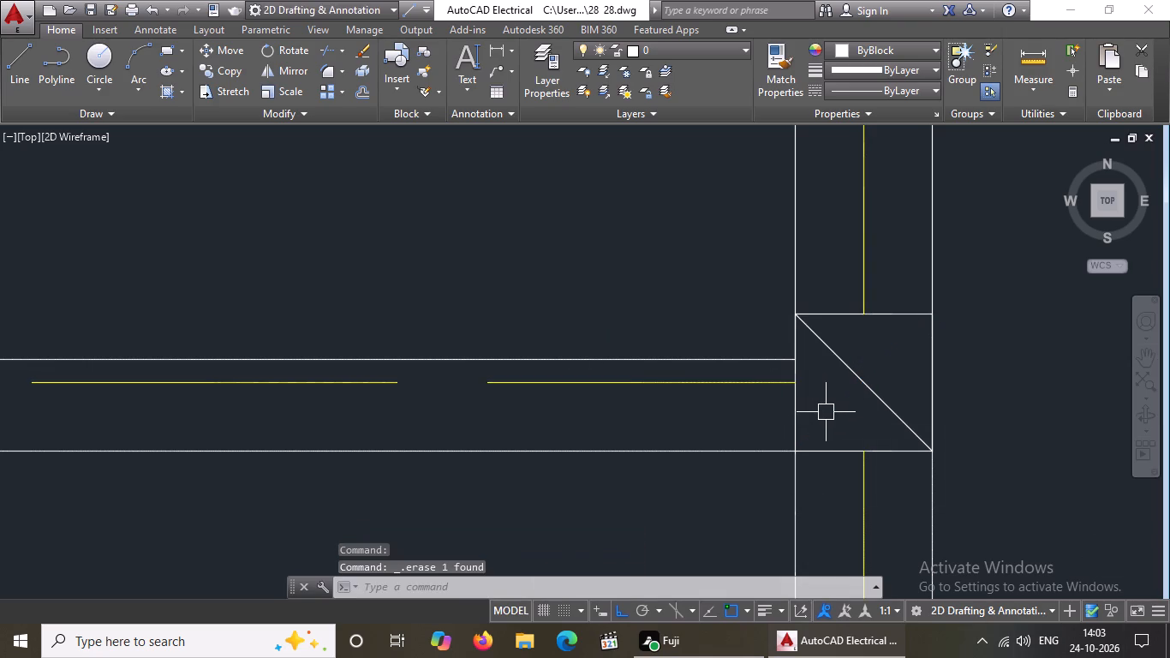
{"action": "left_click", "coordinate": [864, 378]}
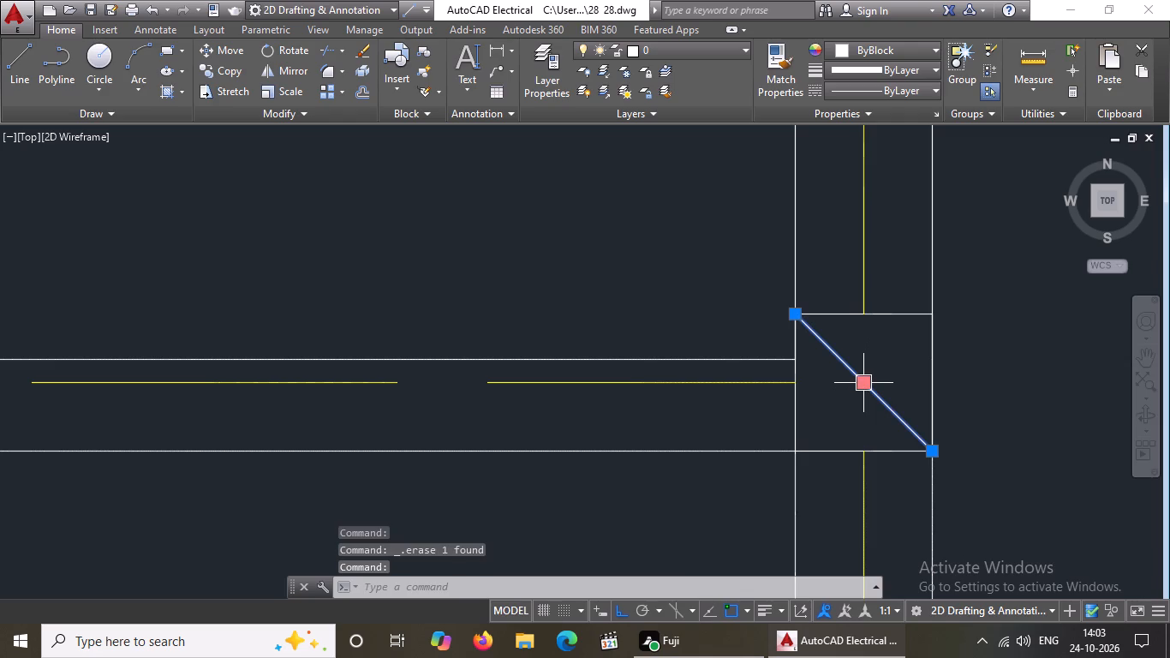
{"action": "key", "text": "Delete"}
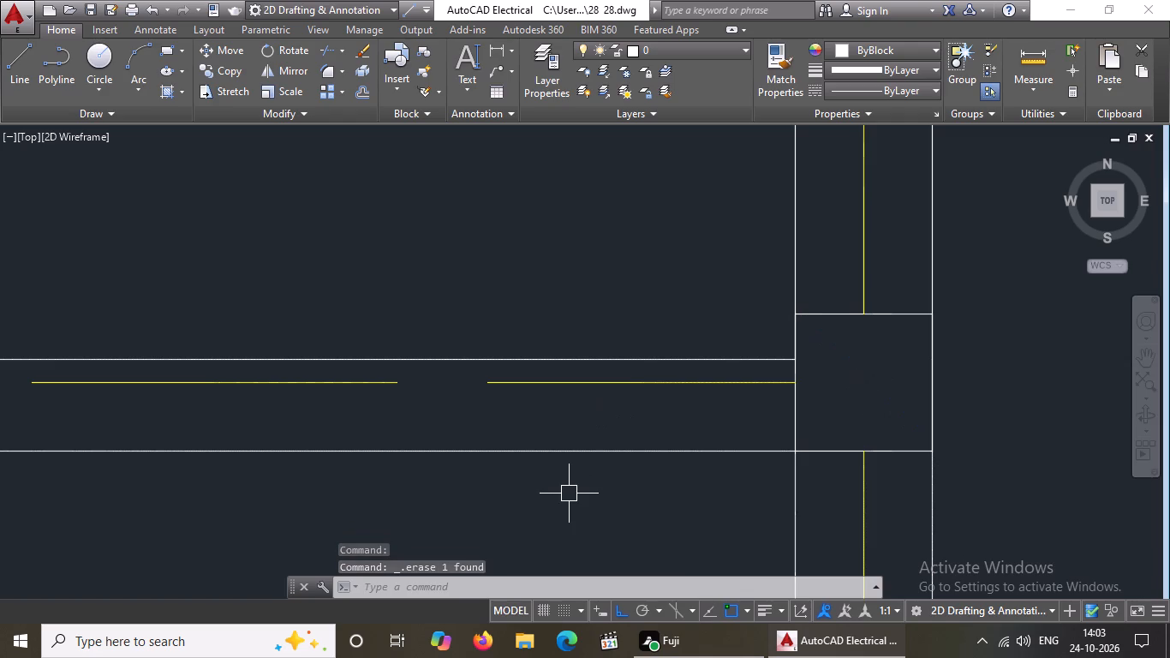
Erase both diagonal cross lines of the left outer wall's column at the second interior horizontal wall down.
{"action": "scroll", "coordinate": [594, 494], "scroll_direction": "down", "scroll_amount": 8}
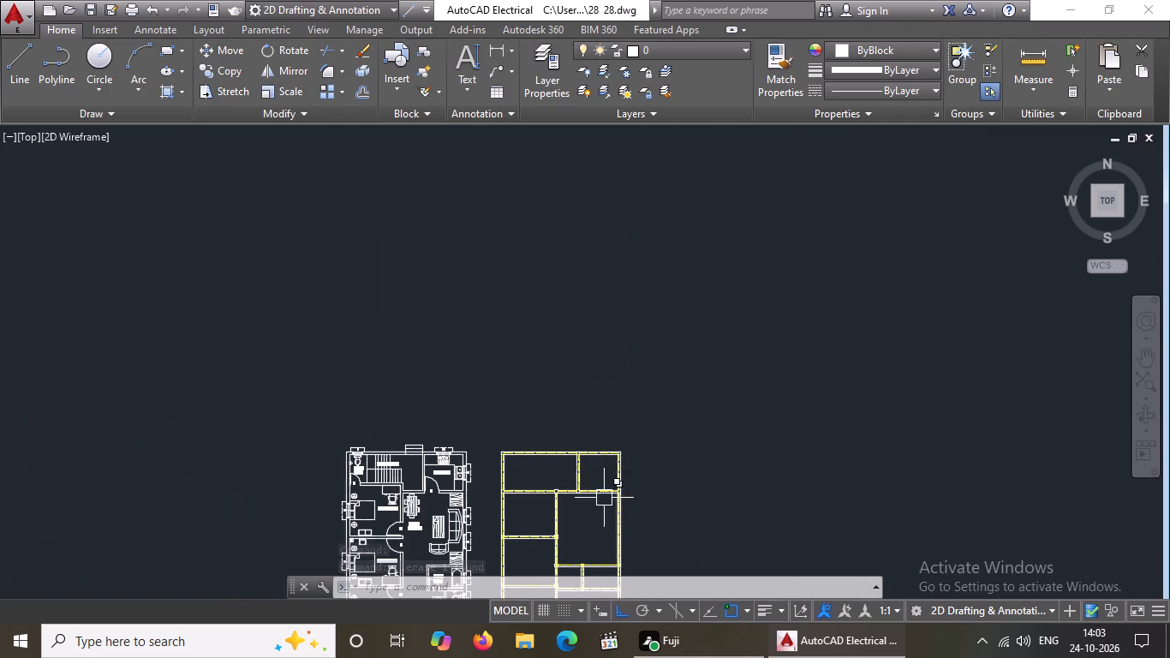
{"action": "scroll", "coordinate": [562, 543], "scroll_direction": "up", "scroll_amount": 3}
{"action": "scroll", "coordinate": [367, 545], "scroll_direction": "up", "scroll_amount": 2}
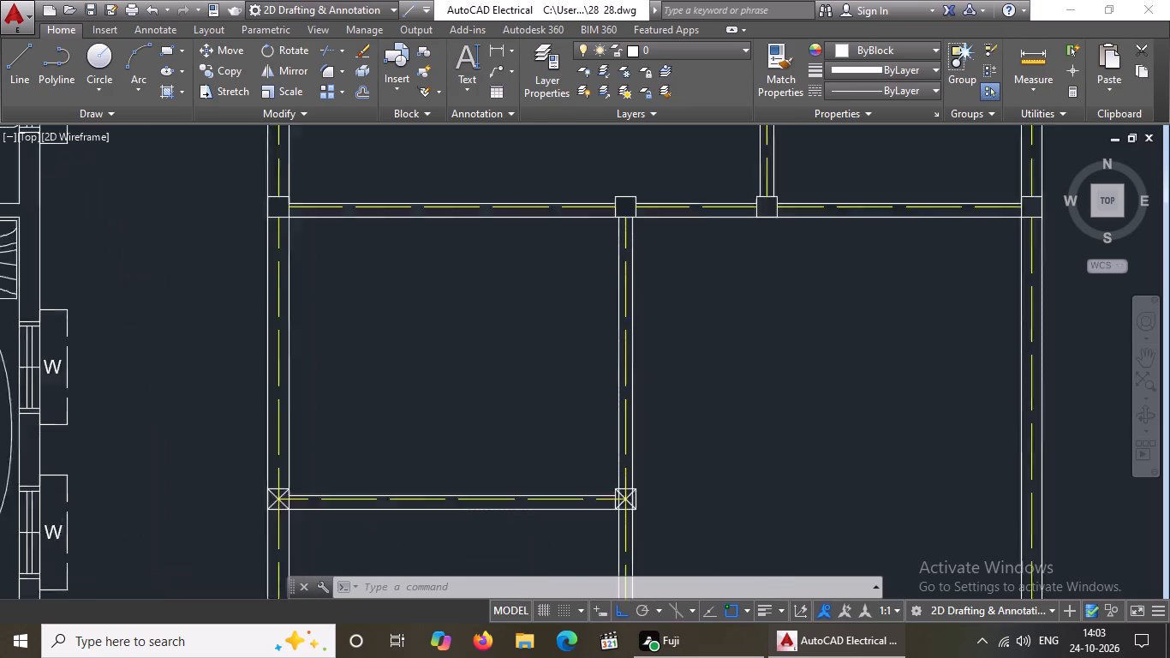
{"action": "scroll", "coordinate": [213, 469], "scroll_direction": "up", "scroll_amount": 2}
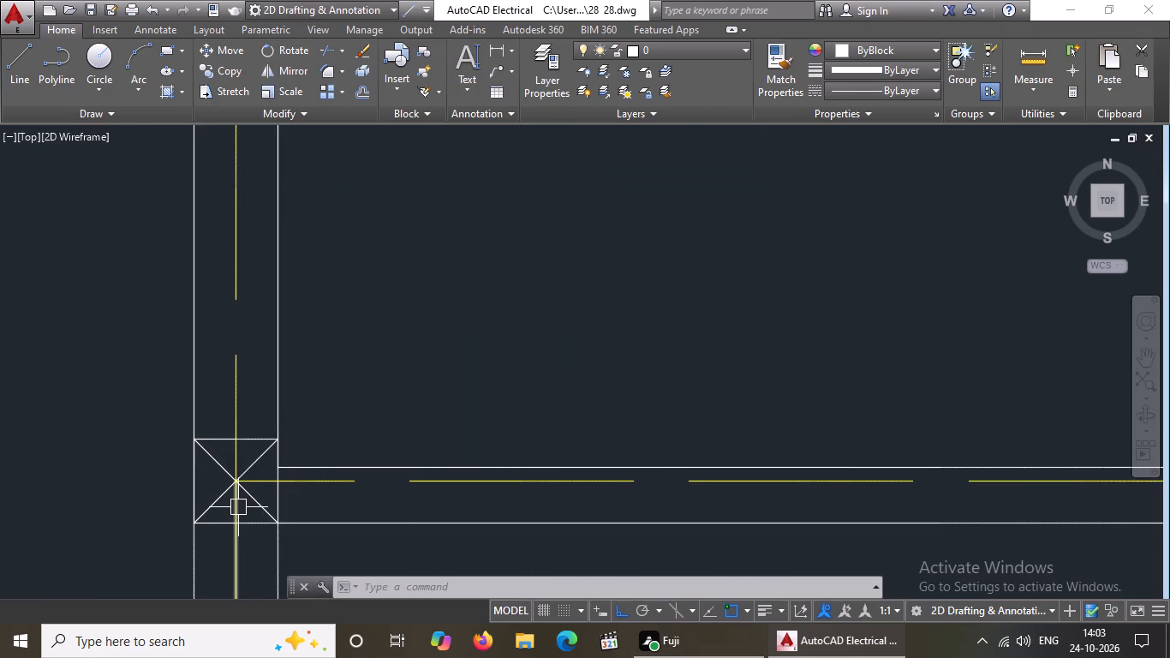
{"action": "scroll", "coordinate": [238, 508], "scroll_direction": "up", "scroll_amount": 1}
{"action": "left_click", "coordinate": [254, 501]}
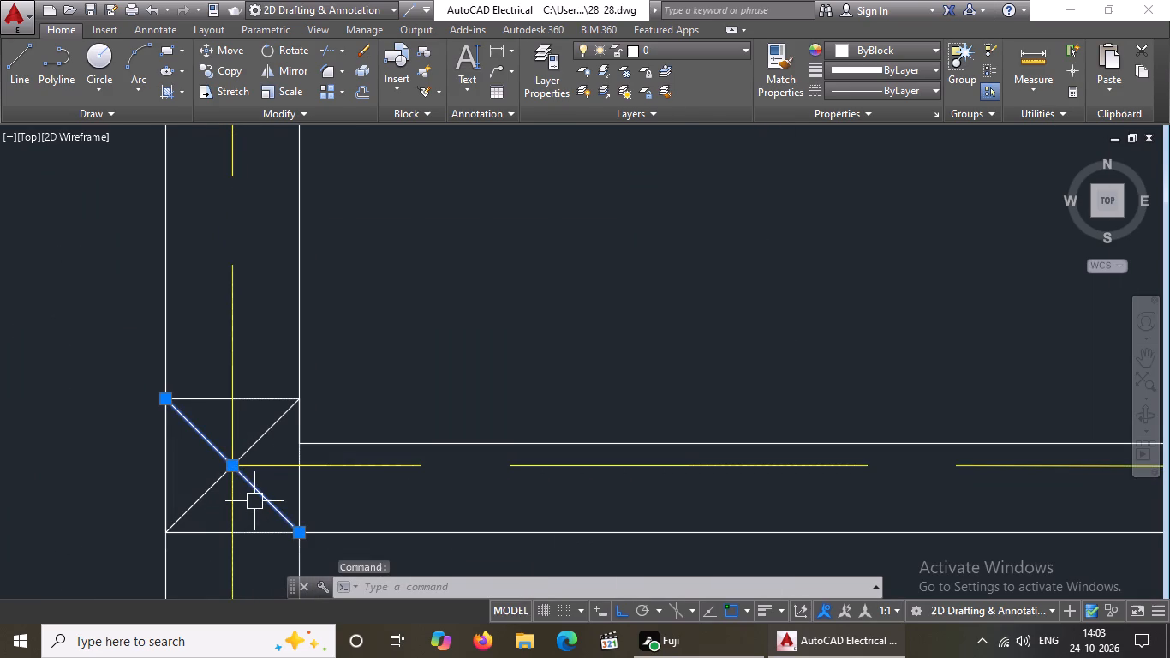
{"action": "key", "text": "Delete"}
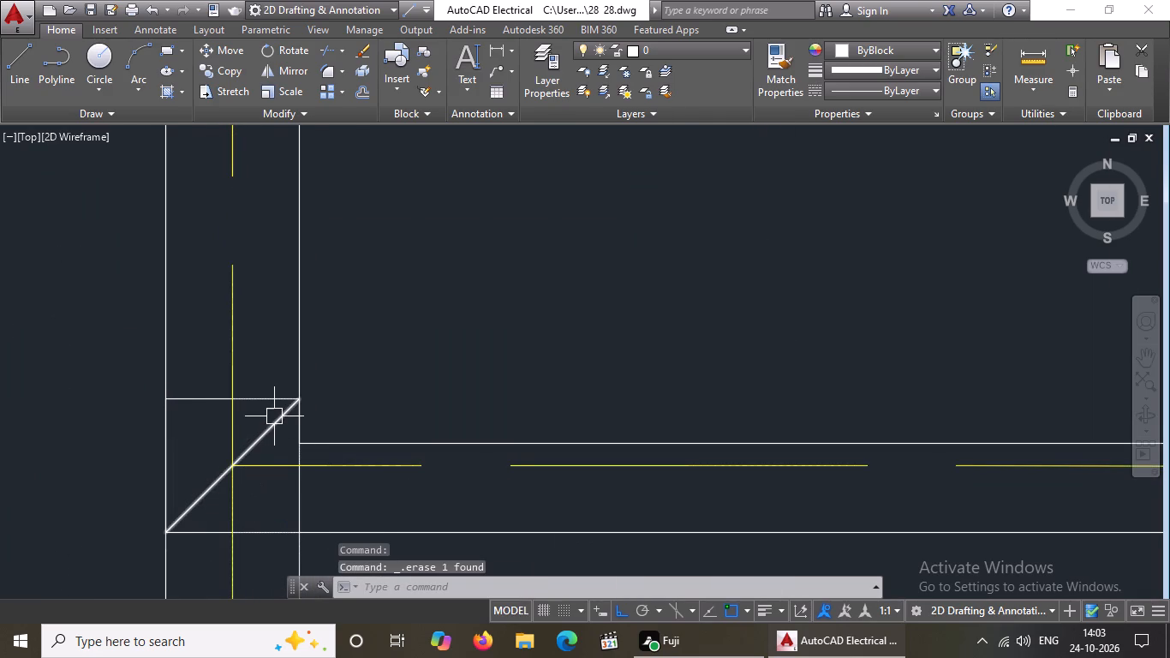
{"action": "left_click", "coordinate": [275, 414]}
{"action": "key", "text": "Delete"}
Trim the yellow centre lines inside the left outer wall's column square at the second interior horizontal wall down and erase the leftover vertical fragment.
{"action": "type", "text": "TR"}
{"action": "key", "text": "Return"}
{"action": "key", "text": "Return"}
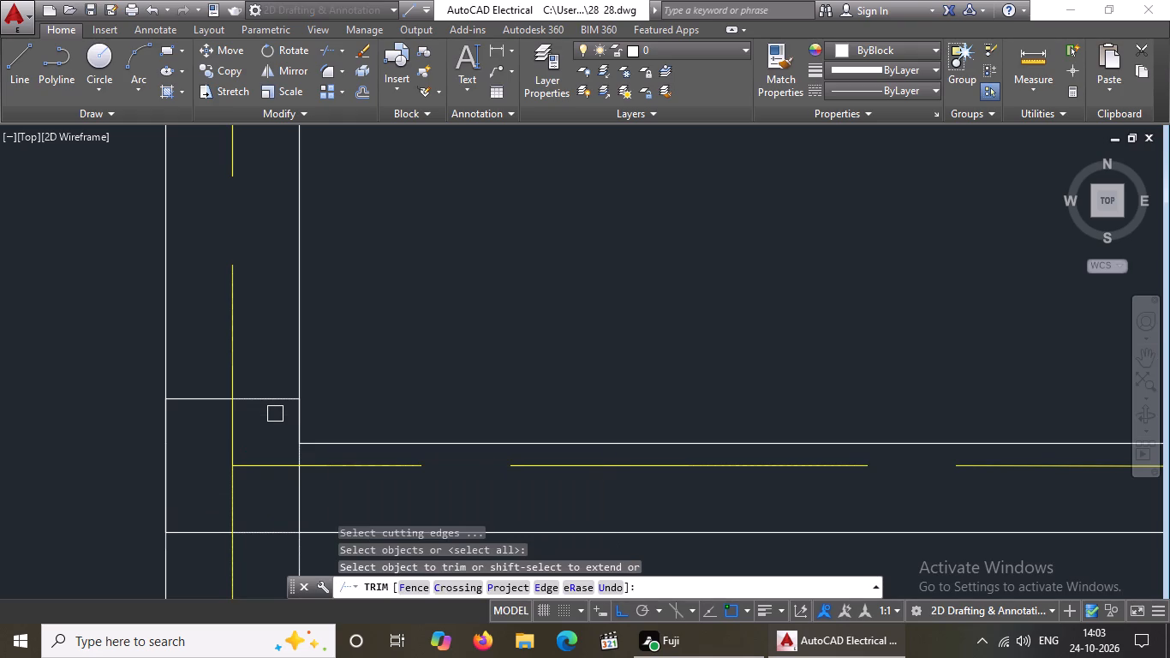
{"action": "left_click", "coordinate": [233, 438]}
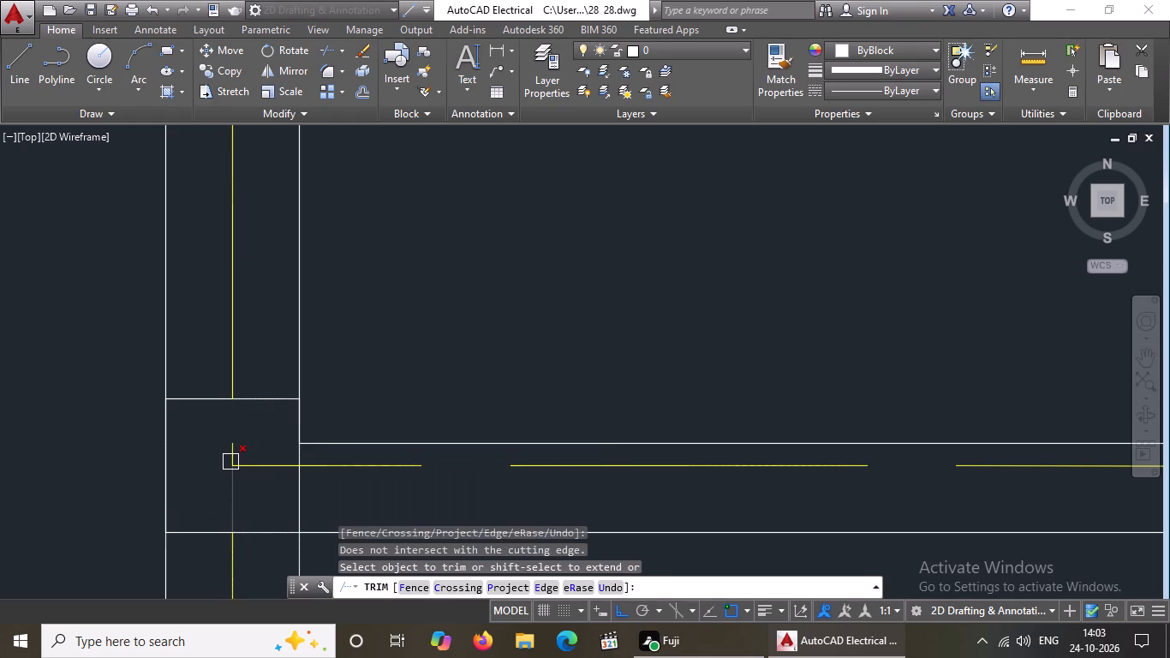
{"action": "left_click", "coordinate": [229, 477]}
{"action": "left_click", "coordinate": [246, 471]}
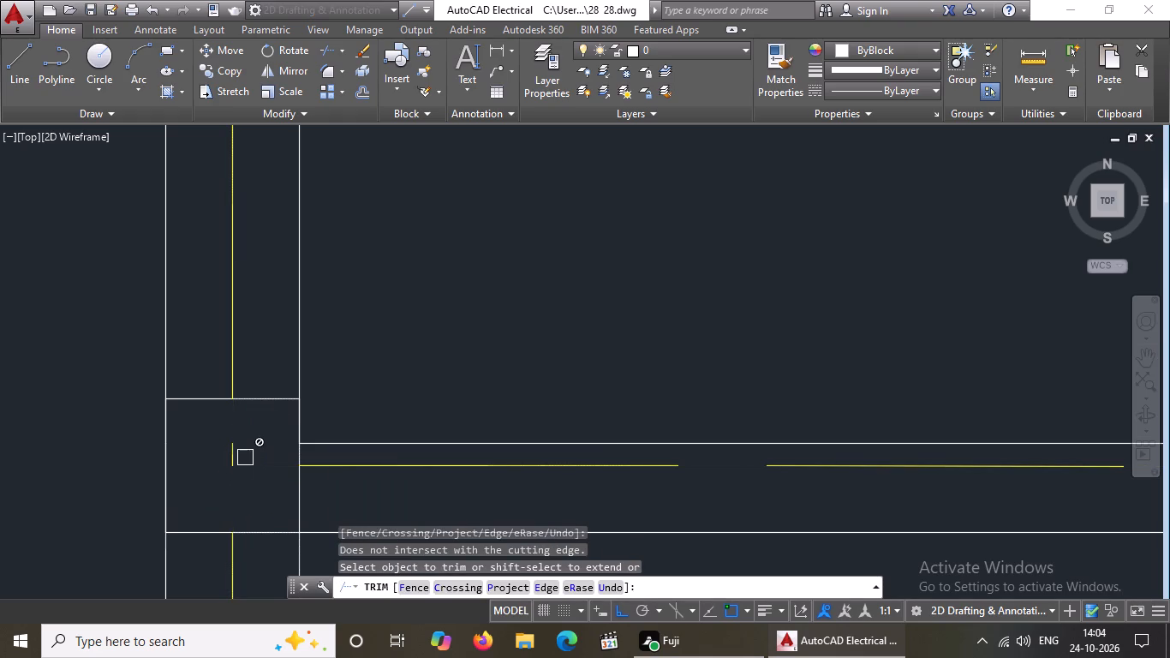
{"action": "key", "text": "Escape"}
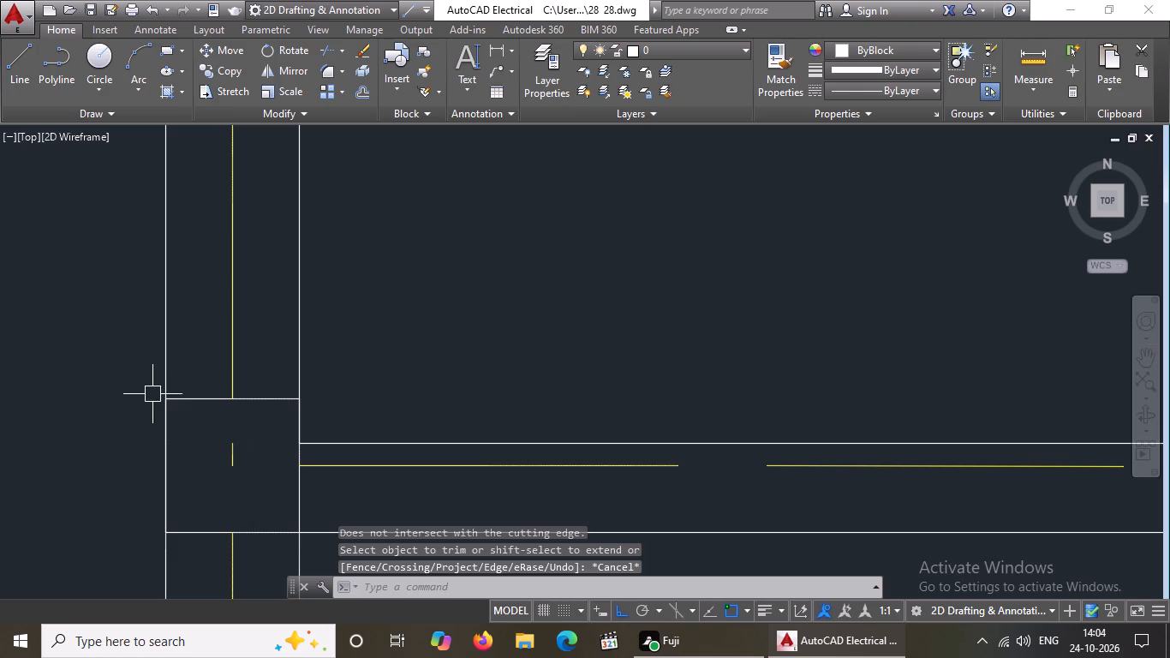
{"action": "left_click_drag", "start_coordinate": [206, 437], "coordinate": [242, 458]}
{"action": "left_click", "coordinate": [276, 488]}
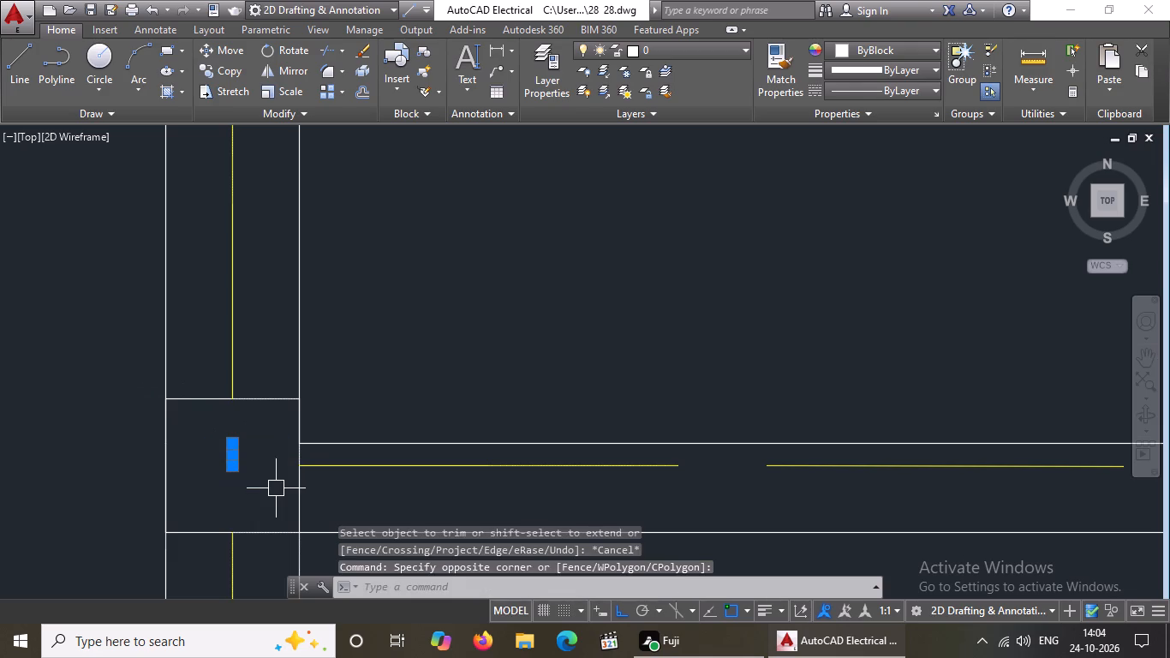
{"action": "key", "text": "Delete"}
Erase both diagonal cross lines of the middle vertical wall's column at the second interior horizontal wall down.
{"action": "scroll", "coordinate": [276, 488], "scroll_direction": "down", "scroll_amount": 4}
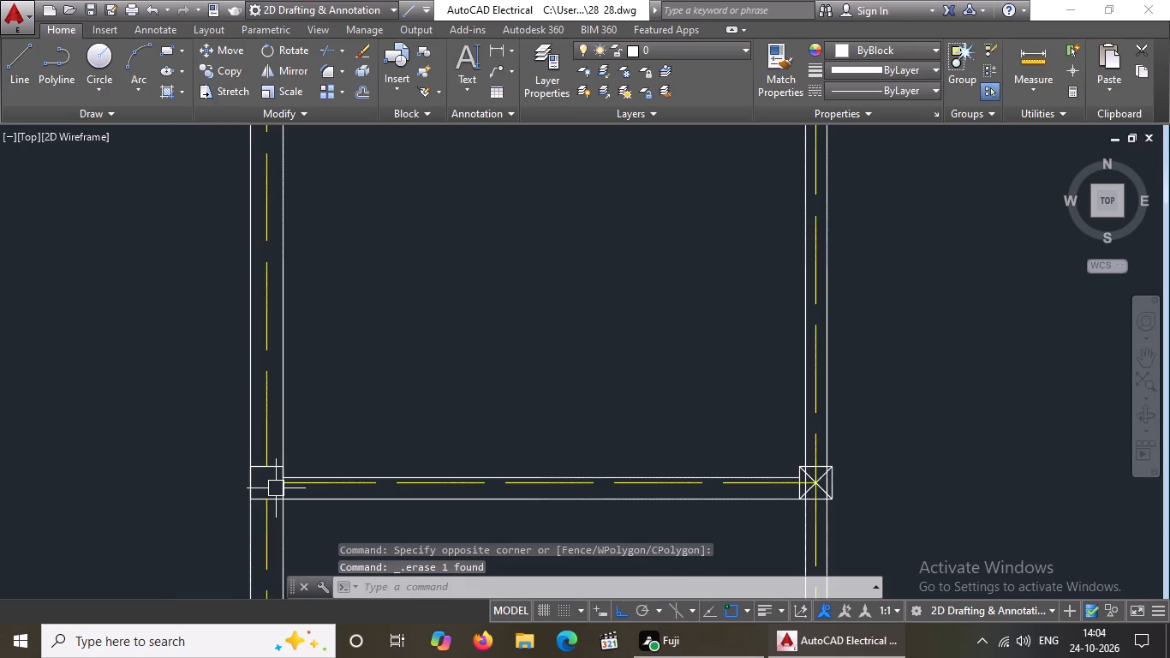
{"action": "scroll", "coordinate": [276, 488], "scroll_direction": "down", "scroll_amount": 2}
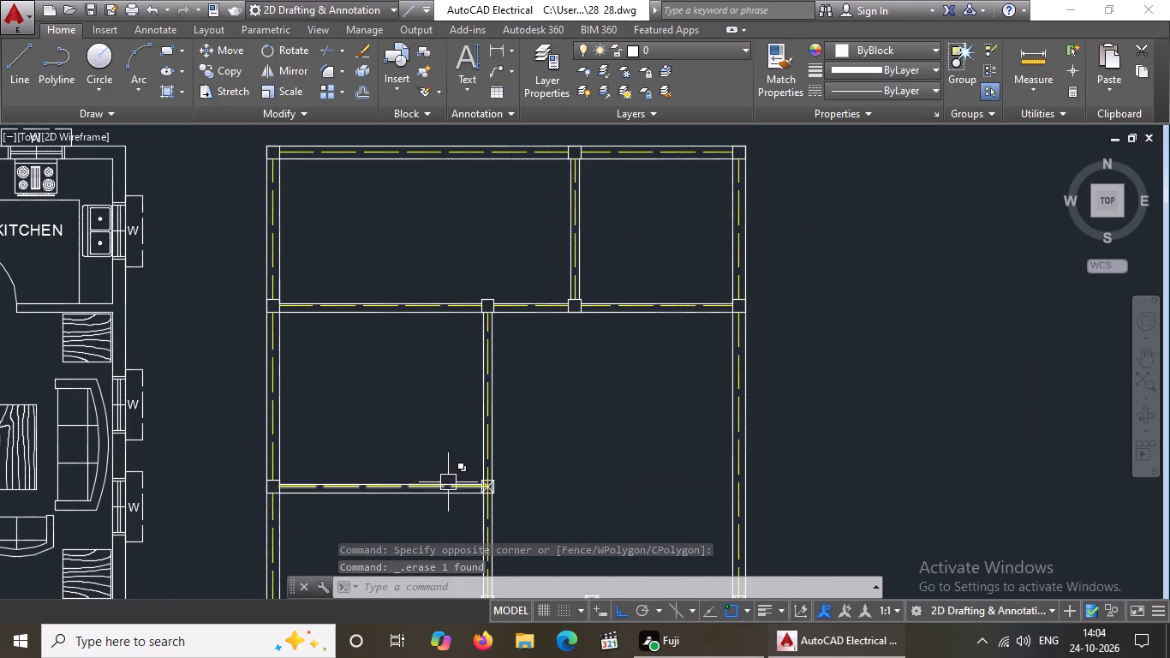
{"action": "scroll", "coordinate": [485, 502], "scroll_direction": "up", "scroll_amount": 7}
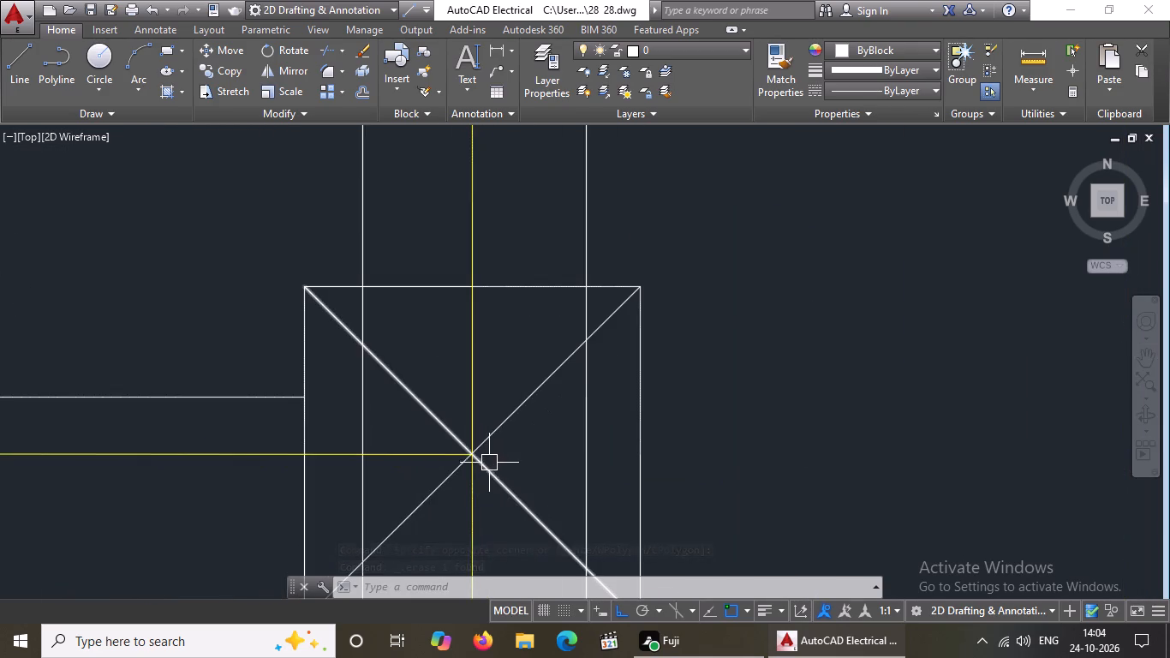
{"action": "left_click", "coordinate": [491, 470]}
{"action": "key", "text": "Delete"}
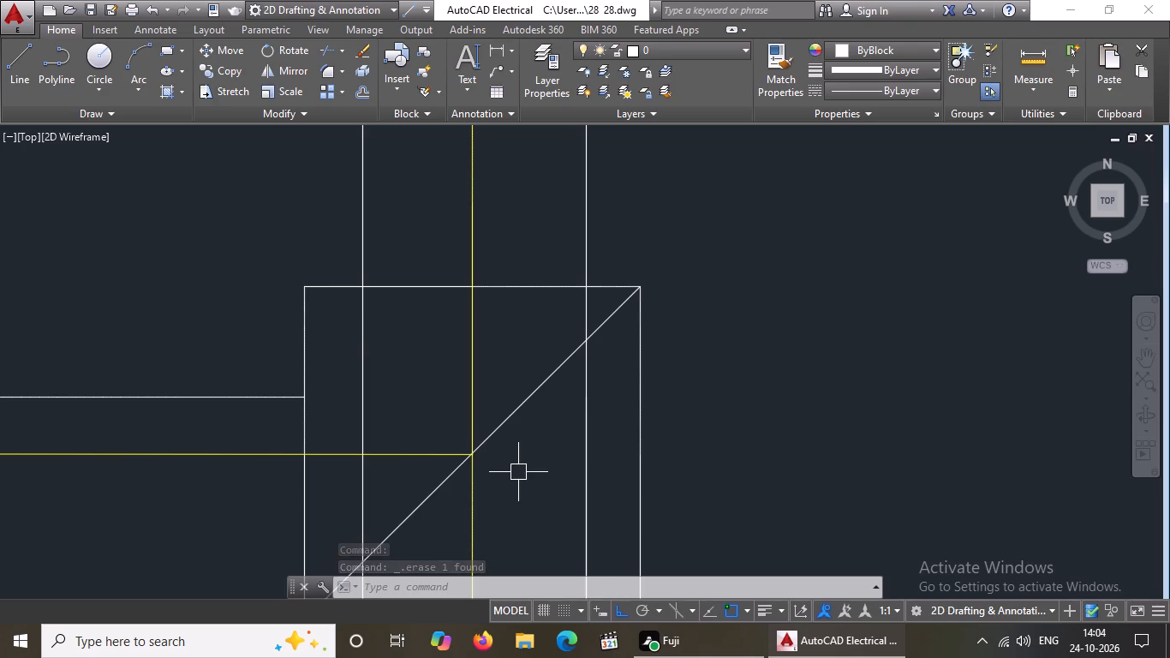
{"action": "left_click", "coordinate": [512, 410]}
{"action": "key", "text": "Delete"}
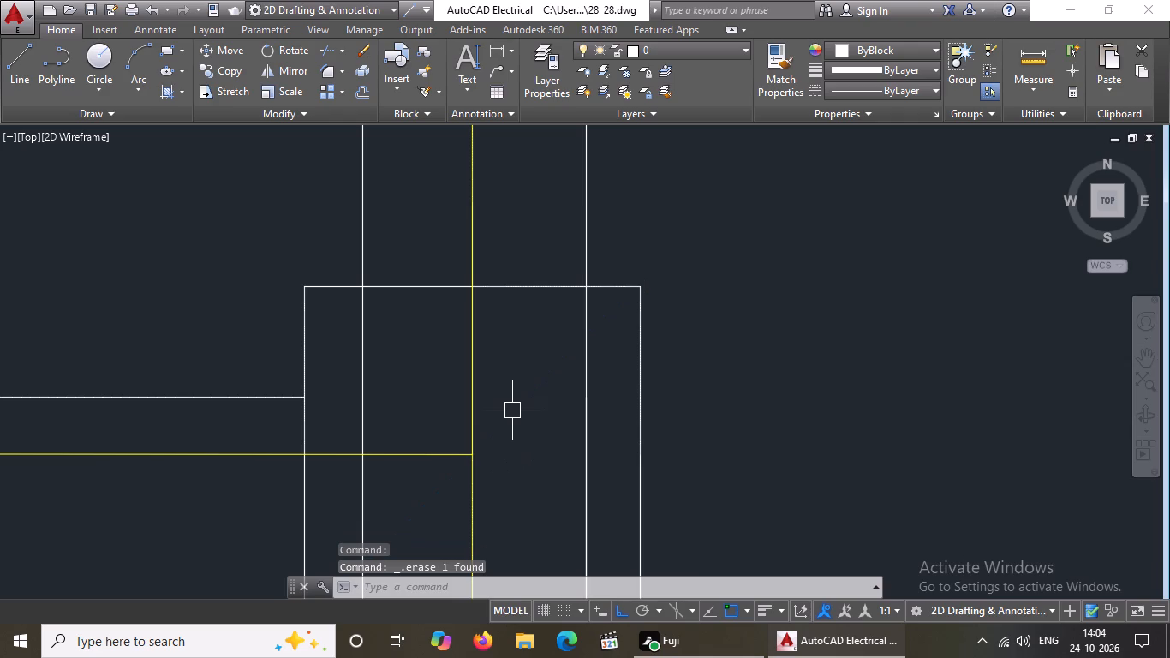
Trim the two white wall lines and yellow vertical centre line inside that column square, above the horizontal centre line.
{"action": "type", "text": "TR"}
{"action": "key", "text": "Return"}
{"action": "key", "text": "Return"}
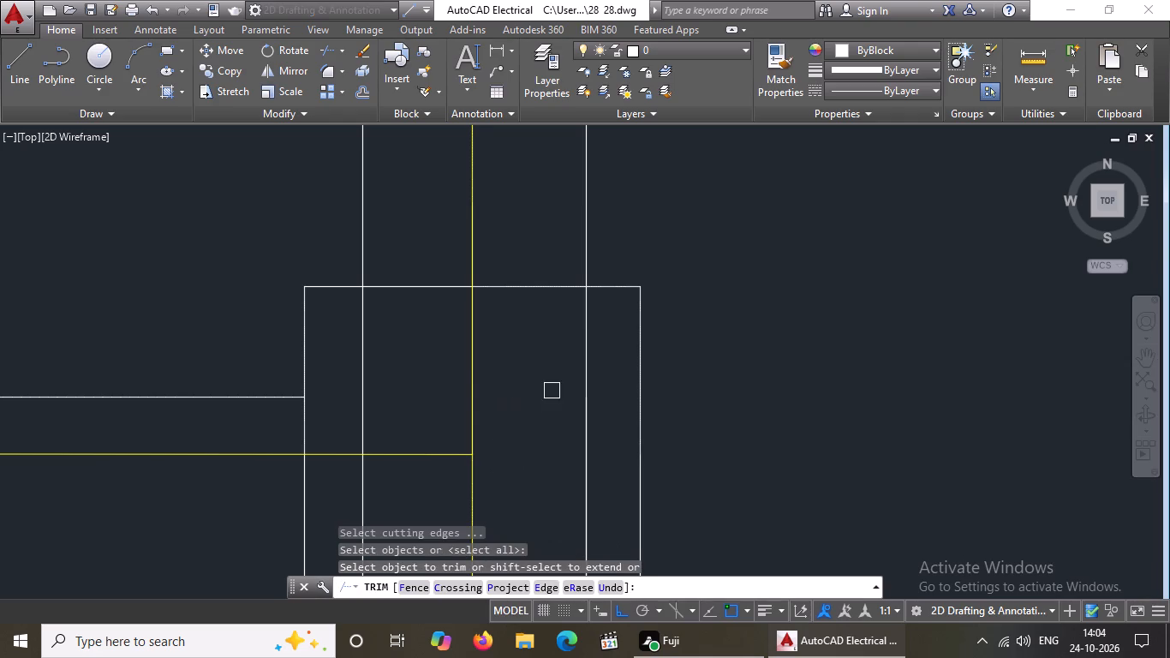
{"action": "left_click", "coordinate": [469, 381]}
{"action": "left_click", "coordinate": [365, 325]}
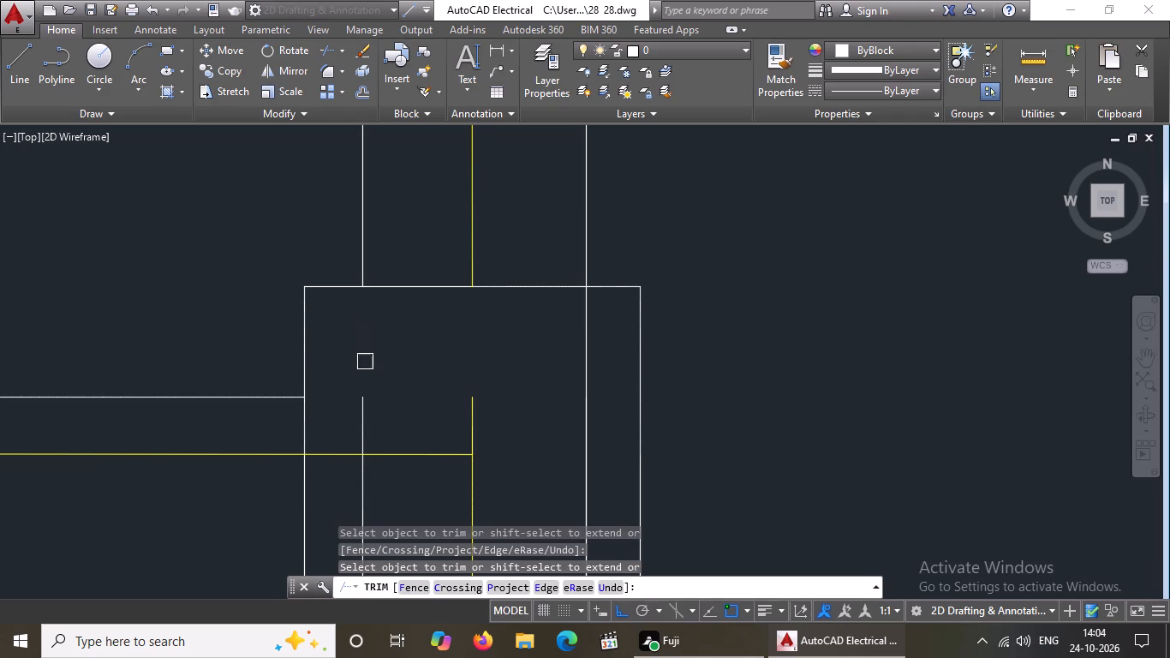
{"action": "left_click", "coordinate": [363, 413]}
{"action": "left_click", "coordinate": [477, 426]}
{"action": "left_click", "coordinate": [583, 321]}
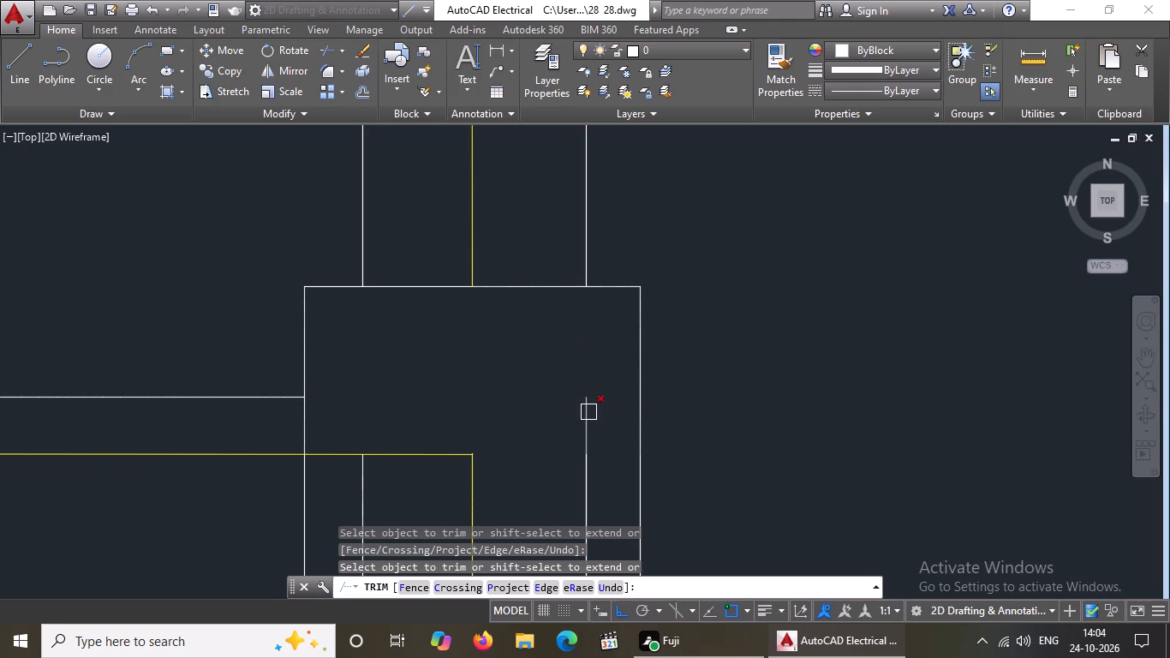
{"action": "left_click", "coordinate": [588, 412]}
{"action": "left_click", "coordinate": [587, 410]}
Trim the remaining white wall lines and yellow centre lines inside the same column square and erase the leftover yellow fragments at its centre.
{"action": "scroll", "coordinate": [568, 406], "scroll_direction": "down", "scroll_amount": 5}
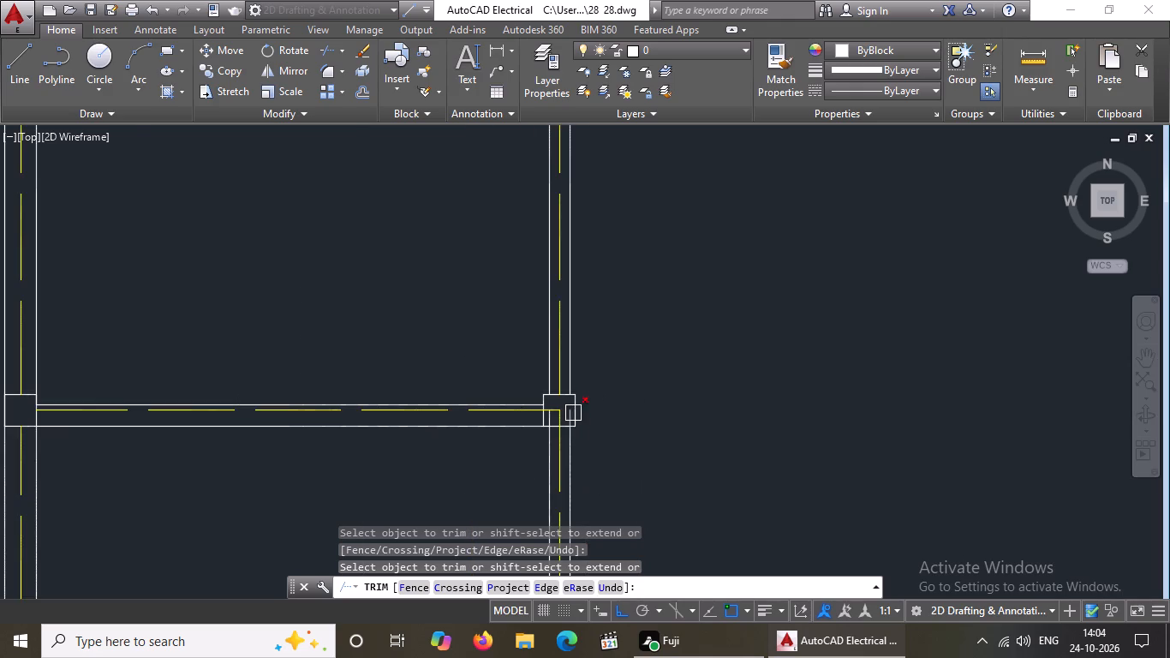
{"action": "scroll", "coordinate": [573, 412], "scroll_direction": "up", "scroll_amount": 4}
{"action": "left_click", "coordinate": [533, 418]}
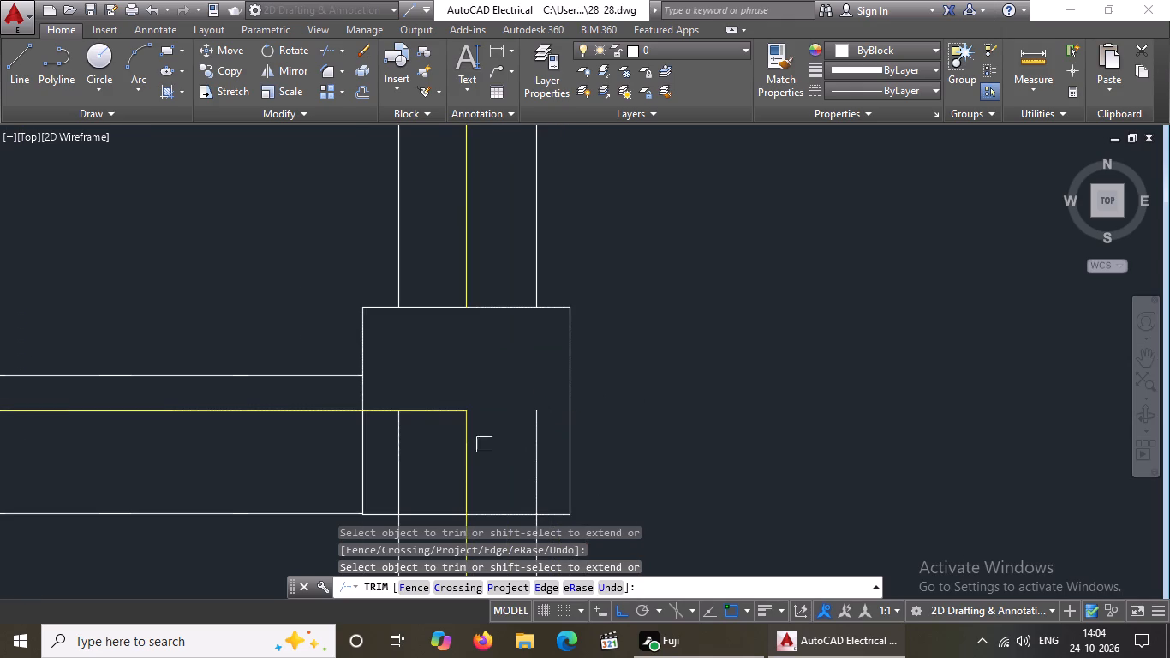
{"action": "left_click", "coordinate": [540, 441]}
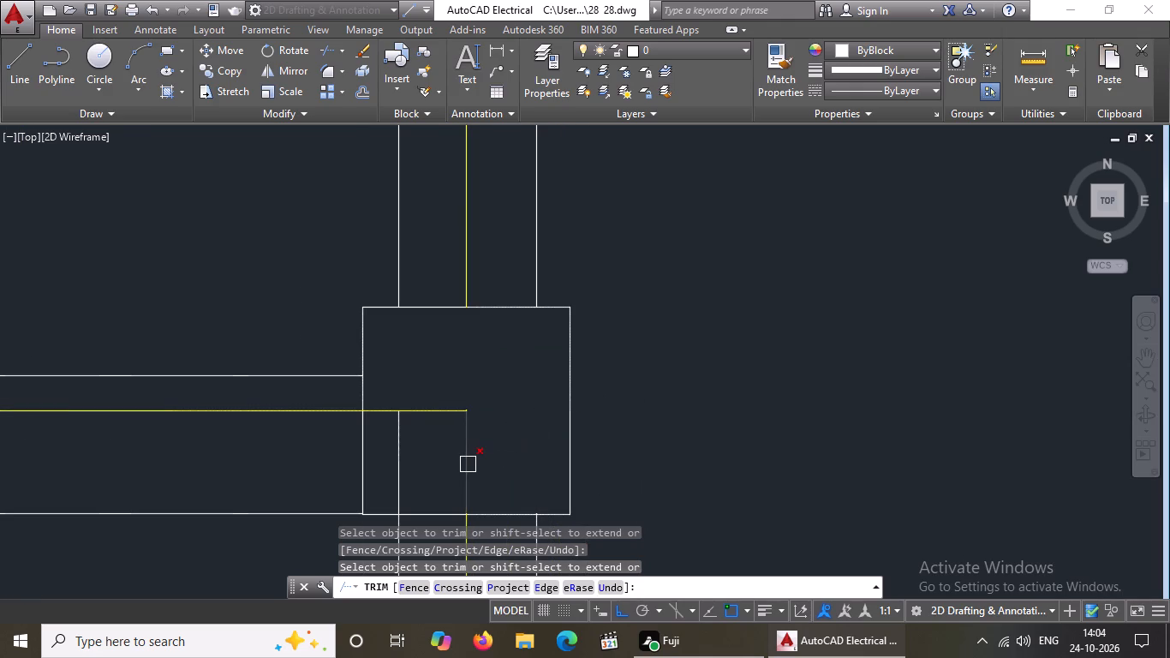
{"action": "left_click", "coordinate": [468, 464]}
{"action": "left_click", "coordinate": [456, 412]}
{"action": "left_click", "coordinate": [397, 419]}
{"action": "left_click", "coordinate": [377, 412]}
{"action": "key", "text": "Escape"}
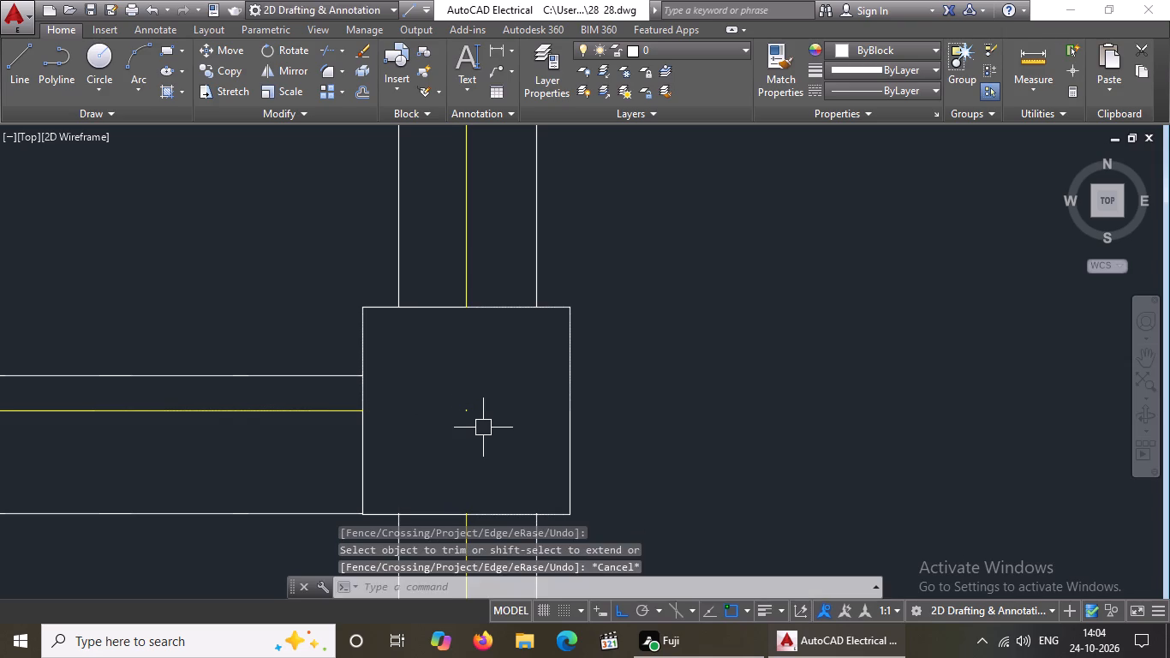
{"action": "left_click_drag", "start_coordinate": [456, 387], "coordinate": [464, 418]}
{"action": "left_click", "coordinate": [489, 459]}
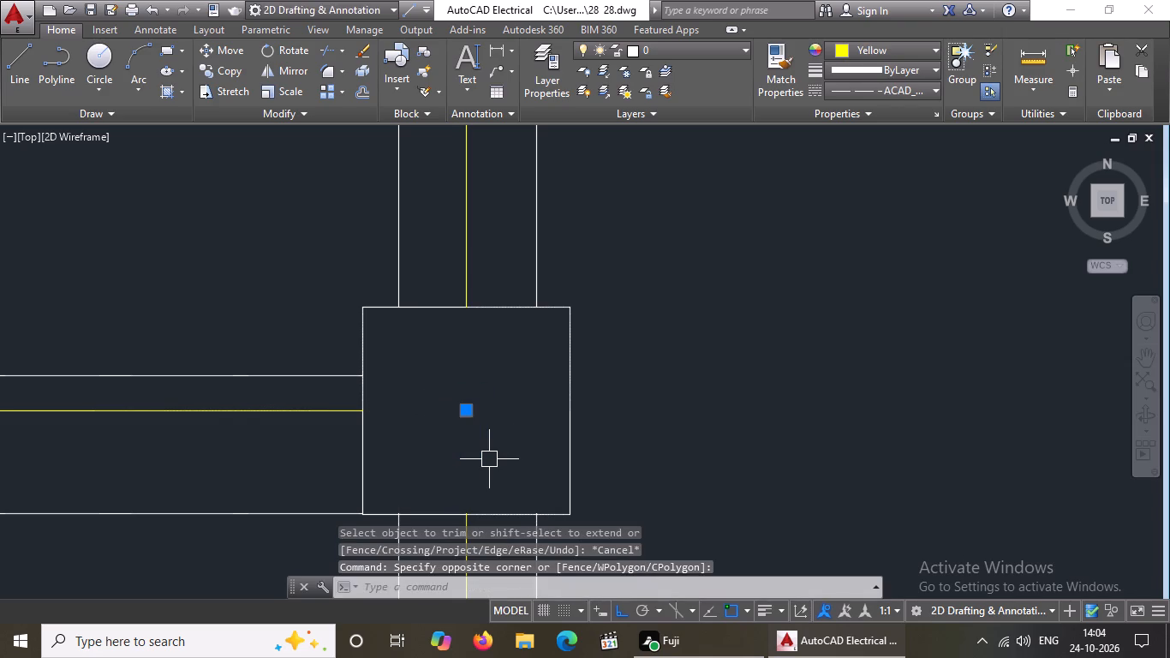
{"action": "key", "text": "Delete"}
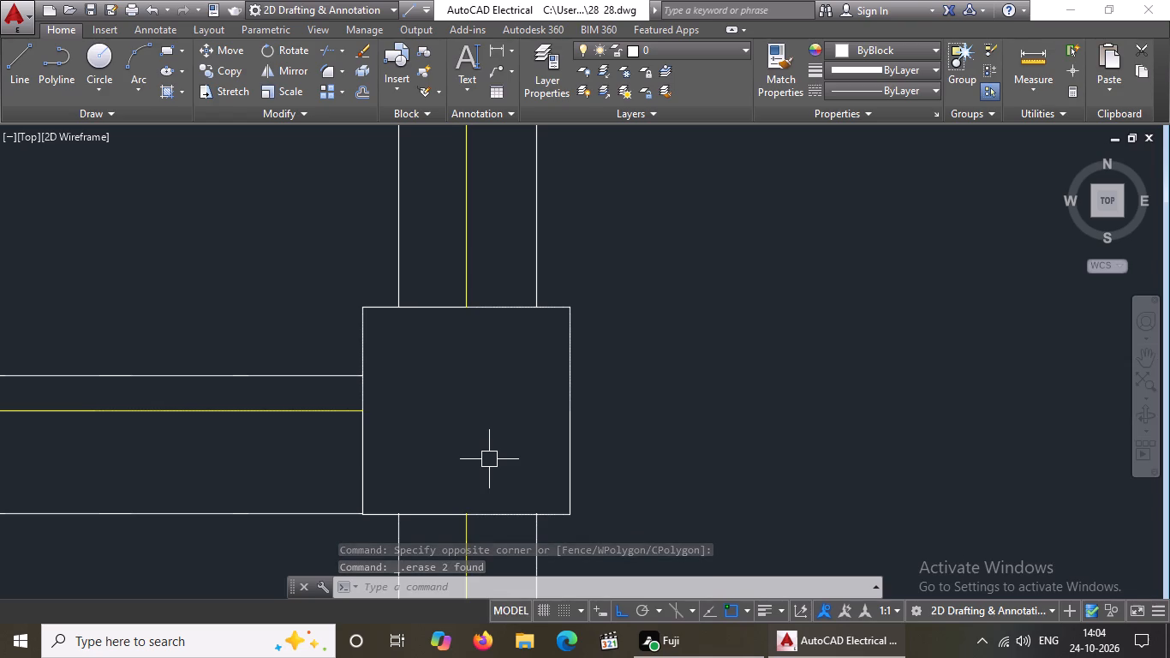
Erase both diagonal cross lines of the middle vertical wall's column where the wall above the two small lower-right rooms begins.
{"action": "scroll", "coordinate": [496, 457], "scroll_direction": "down", "scroll_amount": 7}
{"action": "right_click_drag", "start_coordinate": [497, 457], "coordinate": [503, 470]}
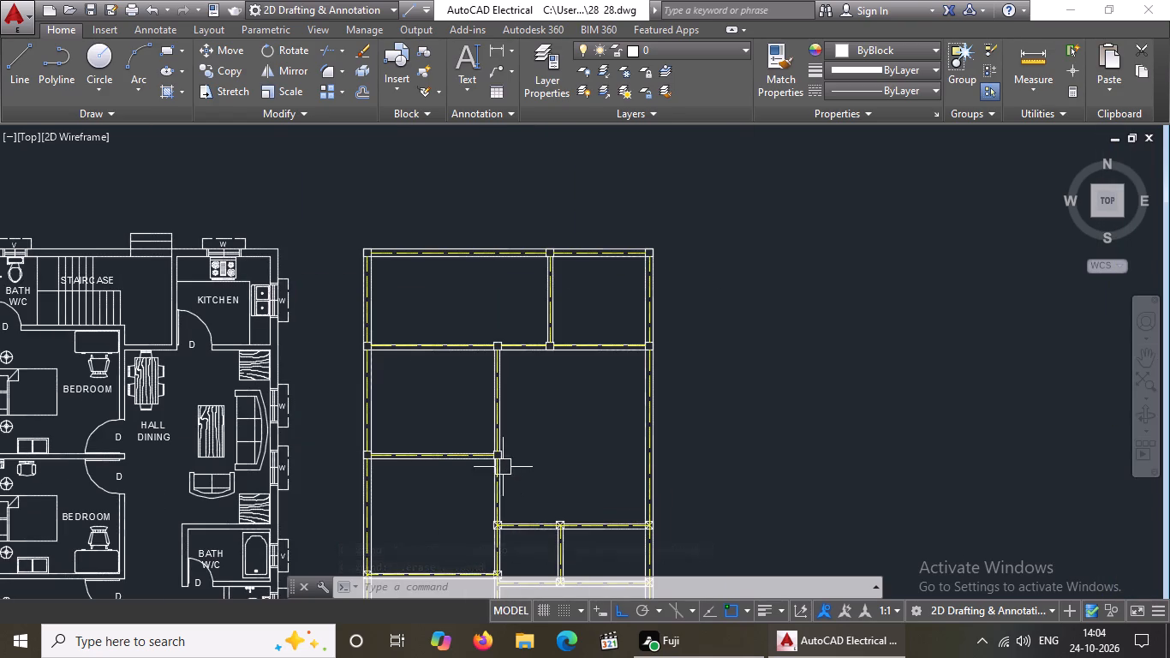
{"action": "right_click_drag", "start_coordinate": [503, 470], "coordinate": [581, 452]}
{"action": "scroll", "coordinate": [581, 452], "scroll_direction": "down", "scroll_amount": 1}
{"action": "scroll", "coordinate": [514, 565], "scroll_direction": "up", "scroll_amount": 7}
{"action": "left_click", "coordinate": [897, 371]}
{"action": "left_click", "coordinate": [756, 416]}
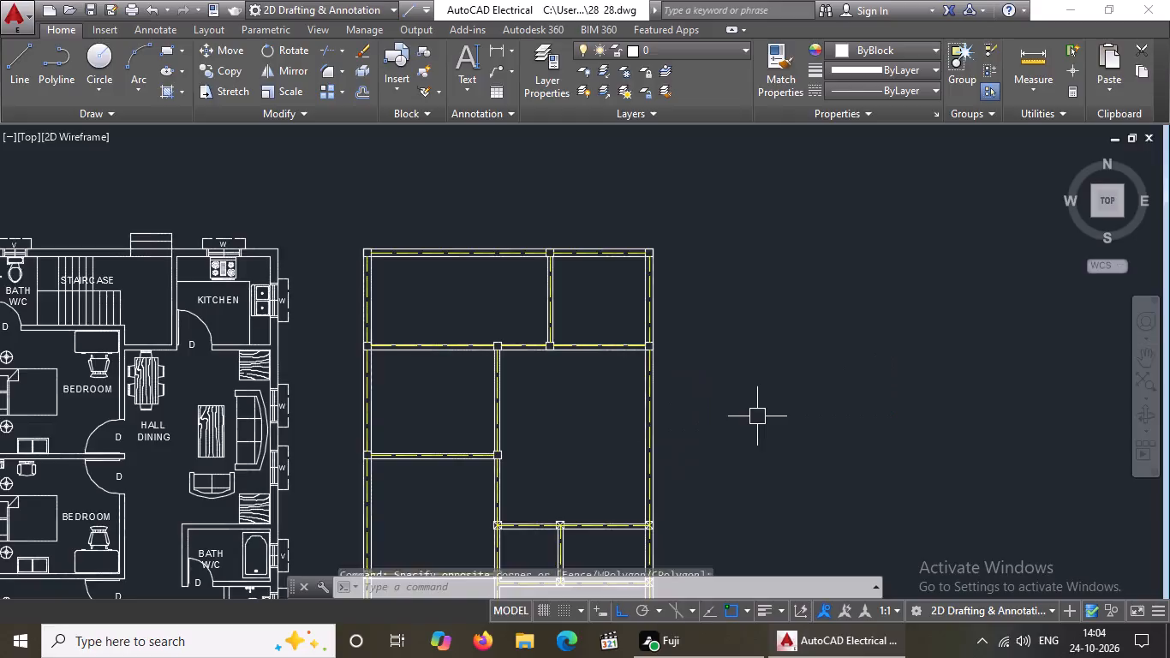
{"action": "scroll", "coordinate": [524, 550], "scroll_direction": "up", "scroll_amount": 4}
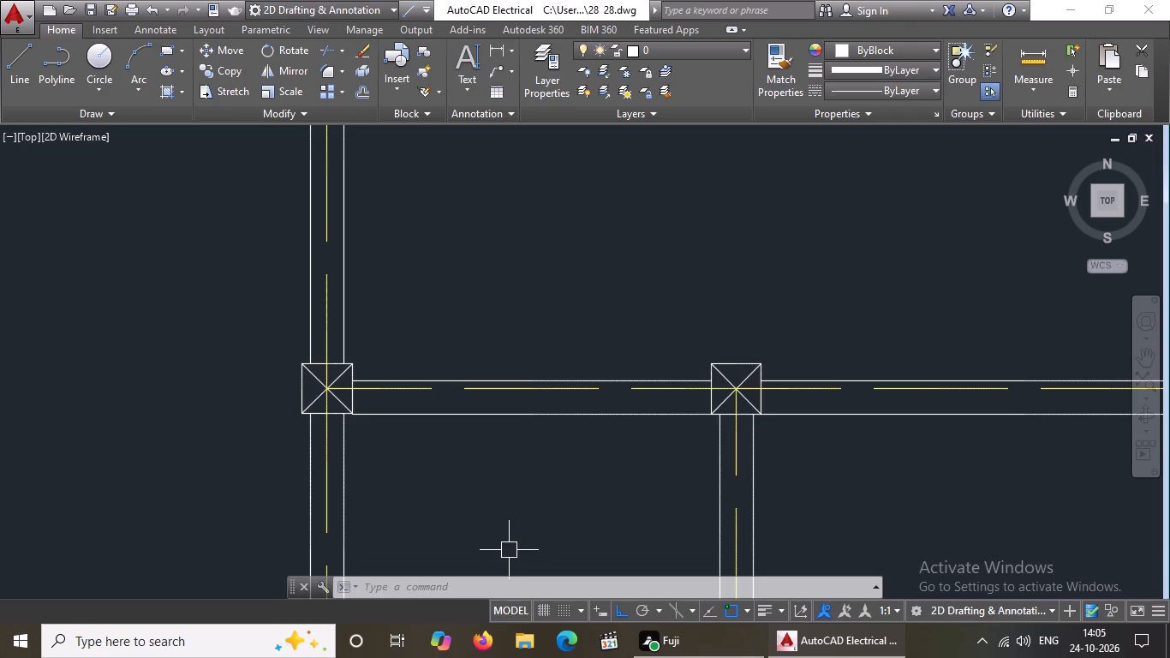
{"action": "scroll", "coordinate": [329, 416], "scroll_direction": "up", "scroll_amount": 2}
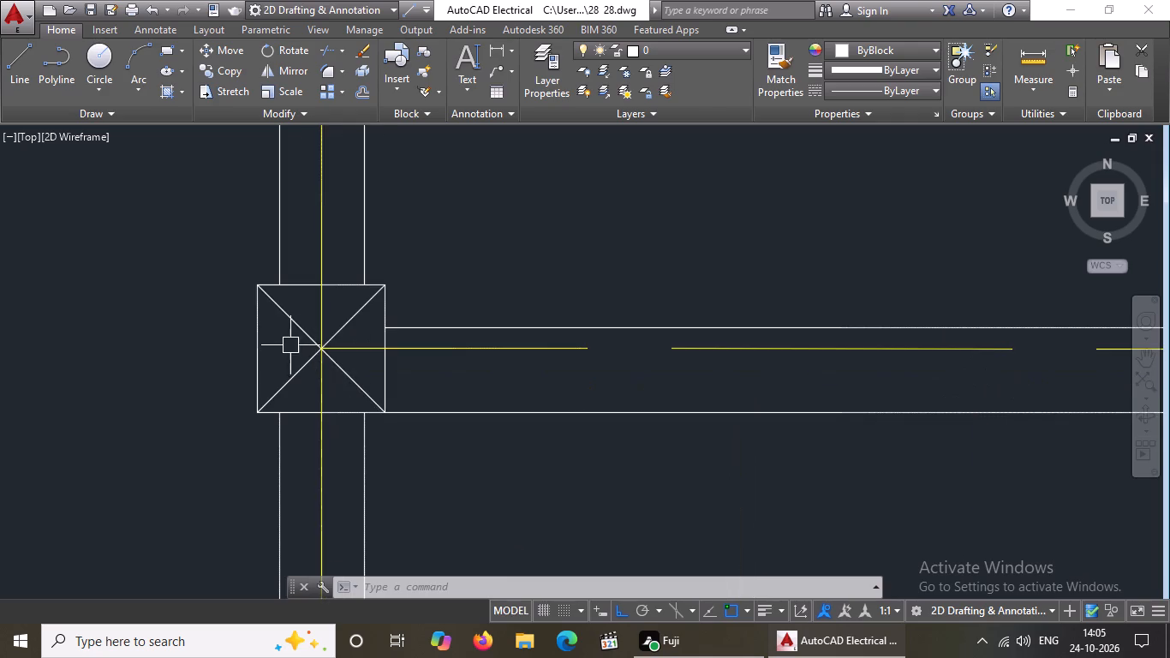
{"action": "left_click", "coordinate": [290, 322]}
{"action": "key", "text": "Delete"}
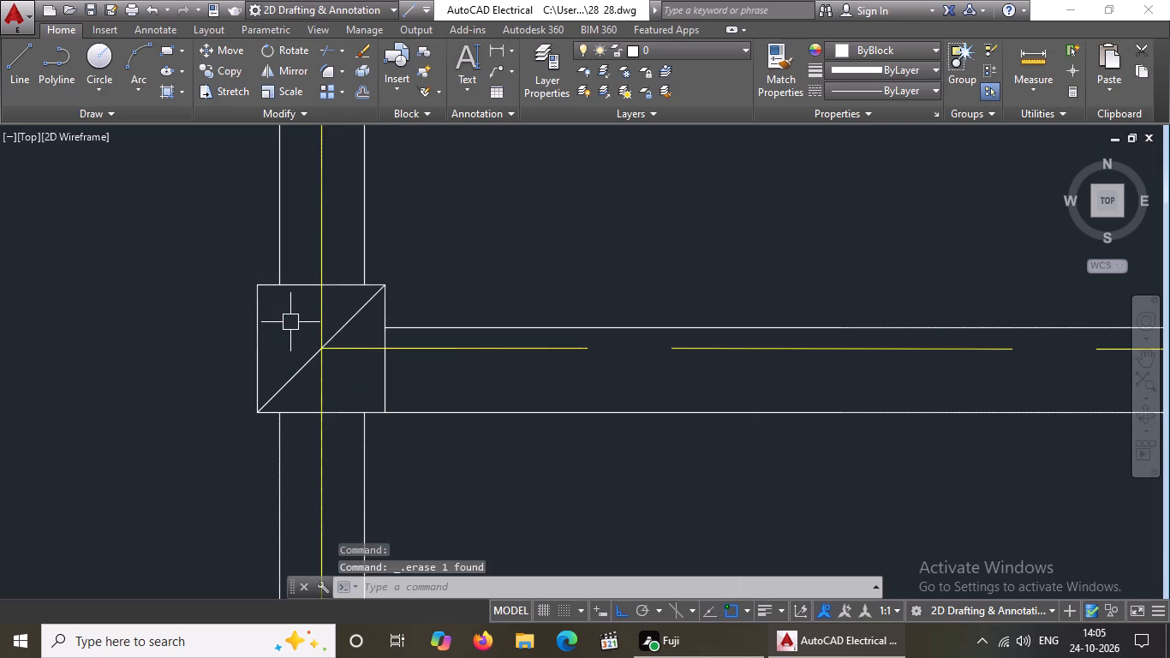
{"action": "left_click", "coordinate": [299, 368]}
{"action": "key", "text": "Delete"}
Trim the yellow centre lines inside that column square and erase the leftover vertical fragment.
{"action": "type", "text": "TR"}
{"action": "key", "text": "Return"}
{"action": "key", "text": "Return"}
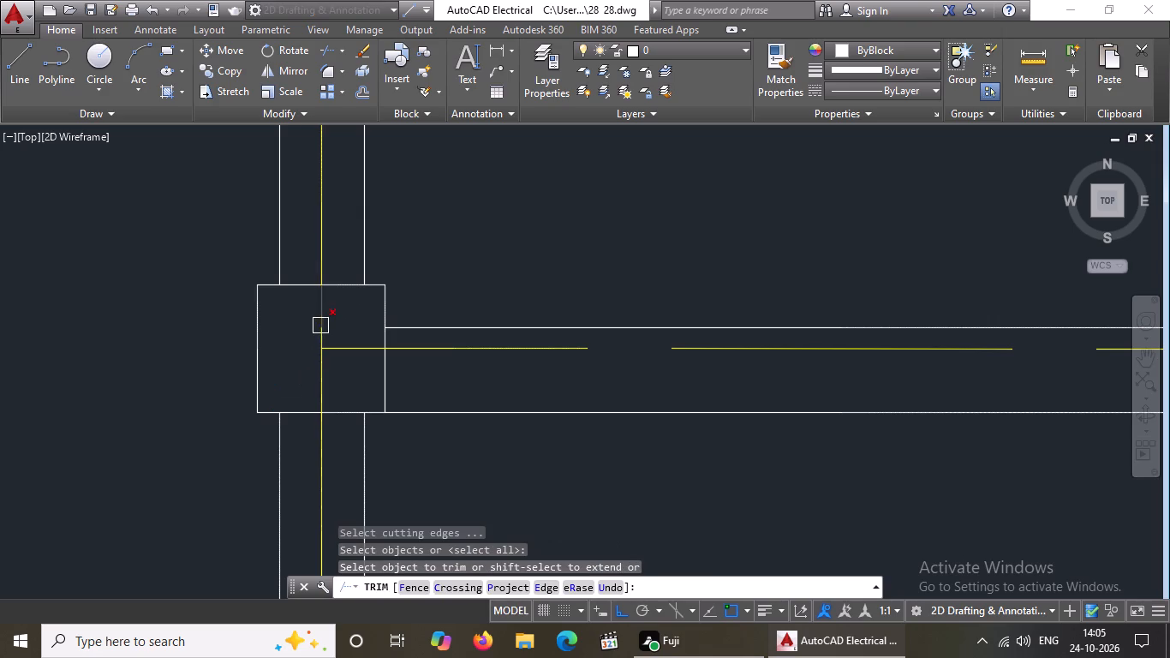
{"action": "left_click", "coordinate": [321, 325]}
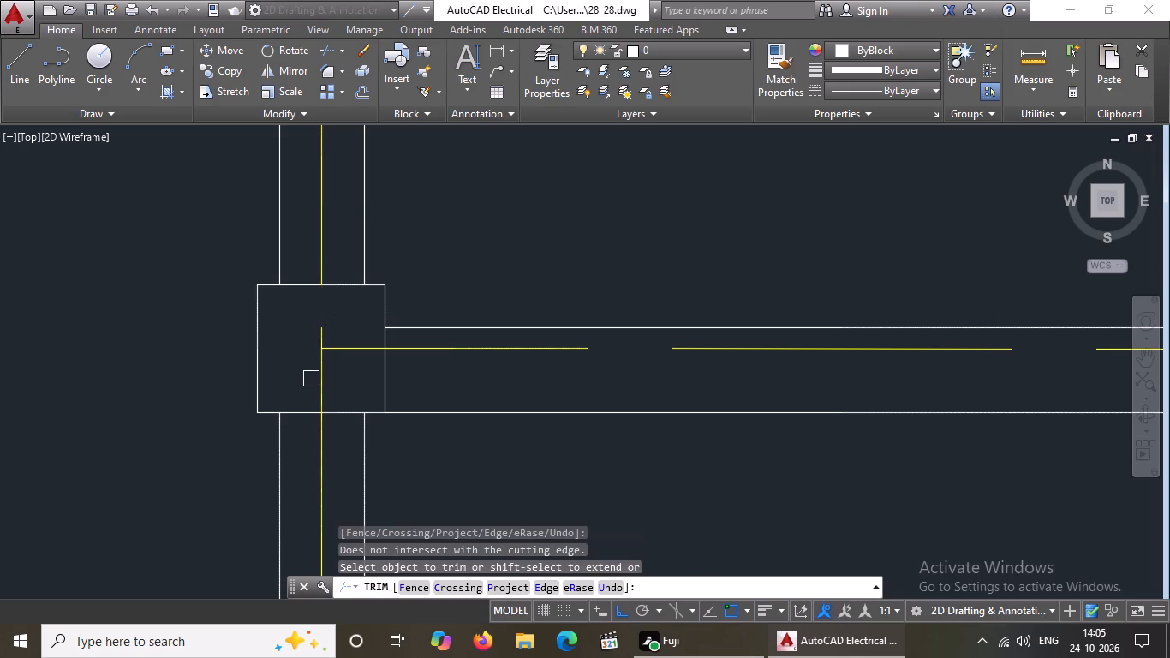
{"action": "left_click", "coordinate": [315, 380]}
{"action": "left_click", "coordinate": [351, 350]}
{"action": "left_click", "coordinate": [365, 344]}
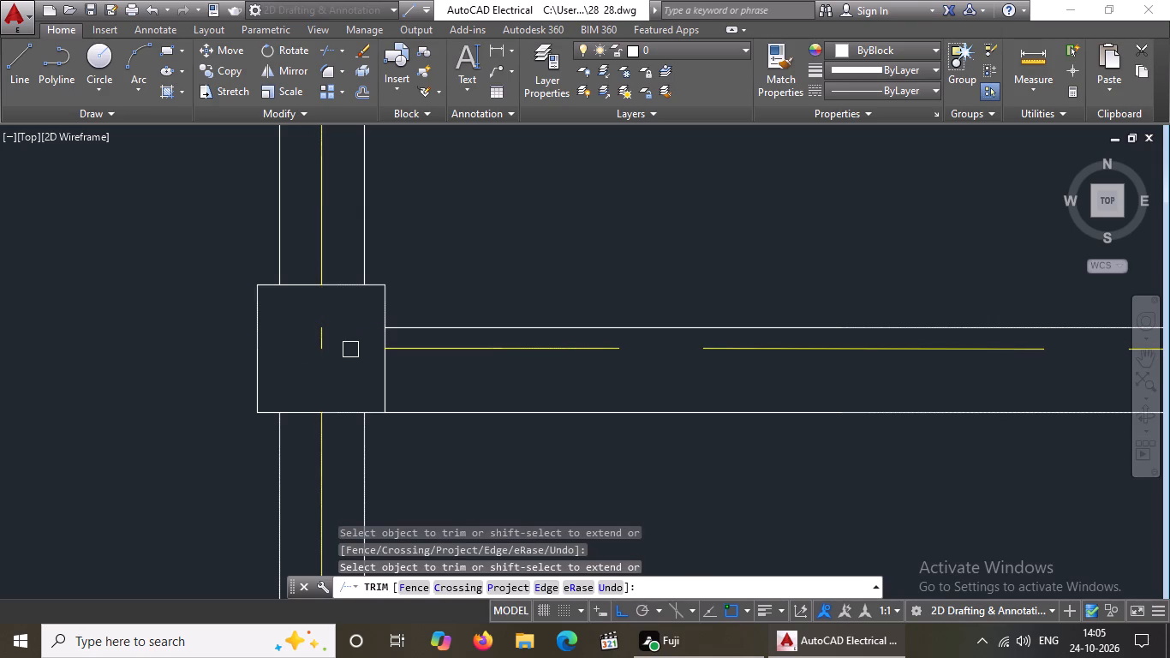
{"action": "key", "text": "Escape"}
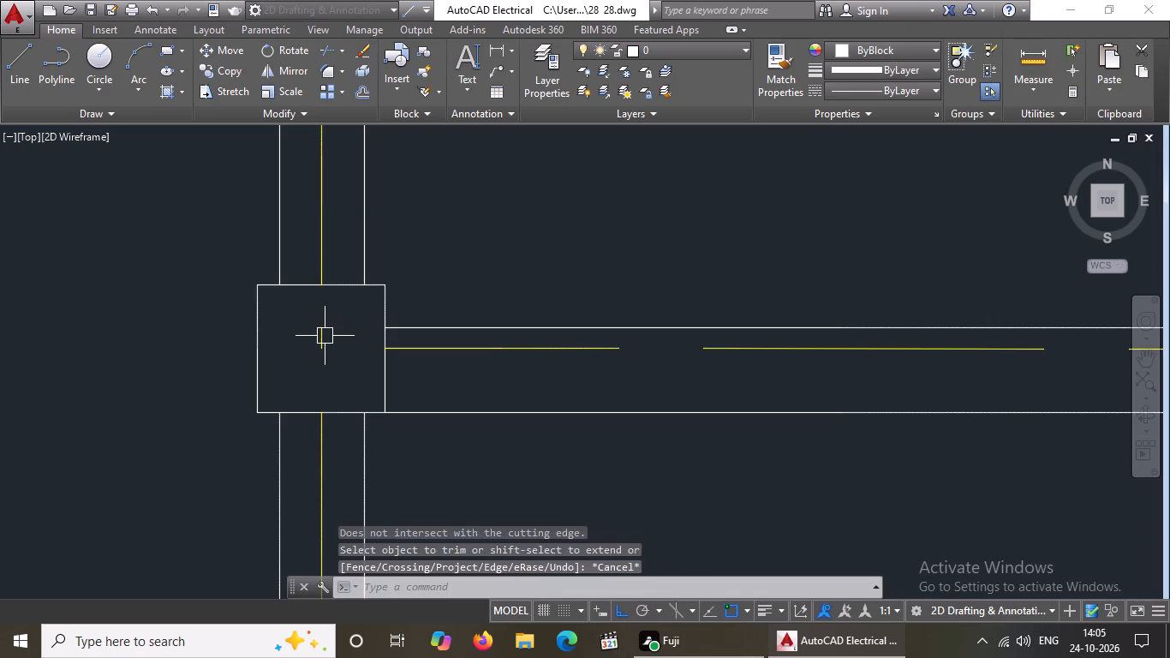
{"action": "left_click", "coordinate": [325, 336]}
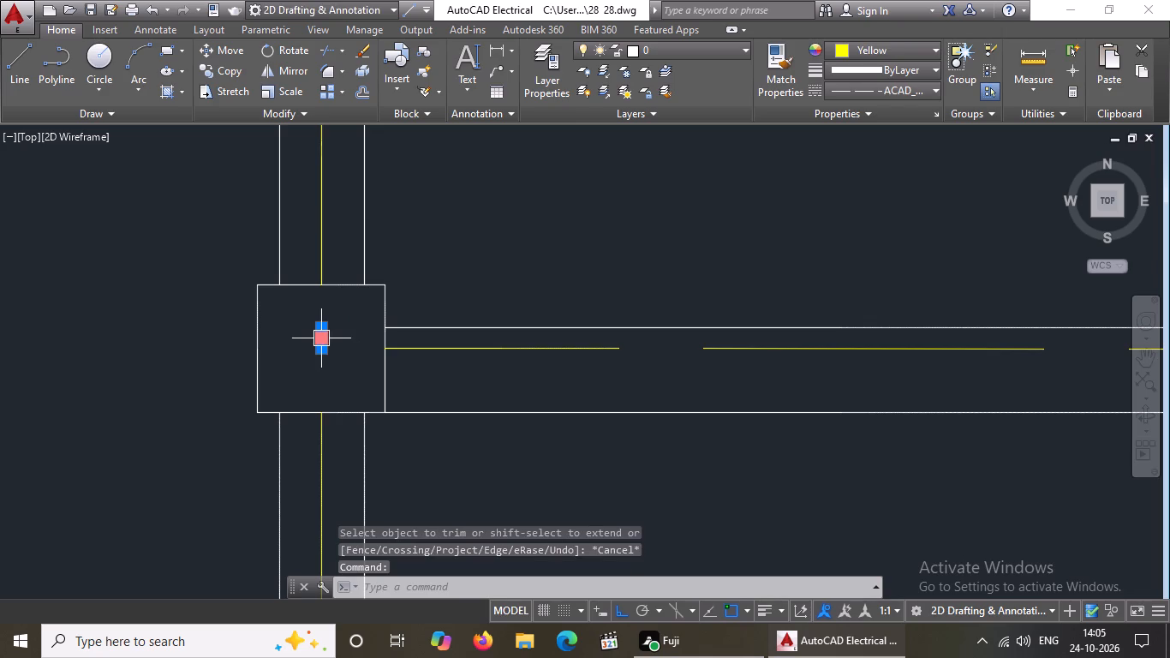
{"action": "key", "text": "Delete"}
Erase both diagonal cross lines of the middle column on the upper wall of the two small lower-right rooms.
{"action": "scroll", "coordinate": [325, 338], "scroll_direction": "down", "scroll_amount": 7}
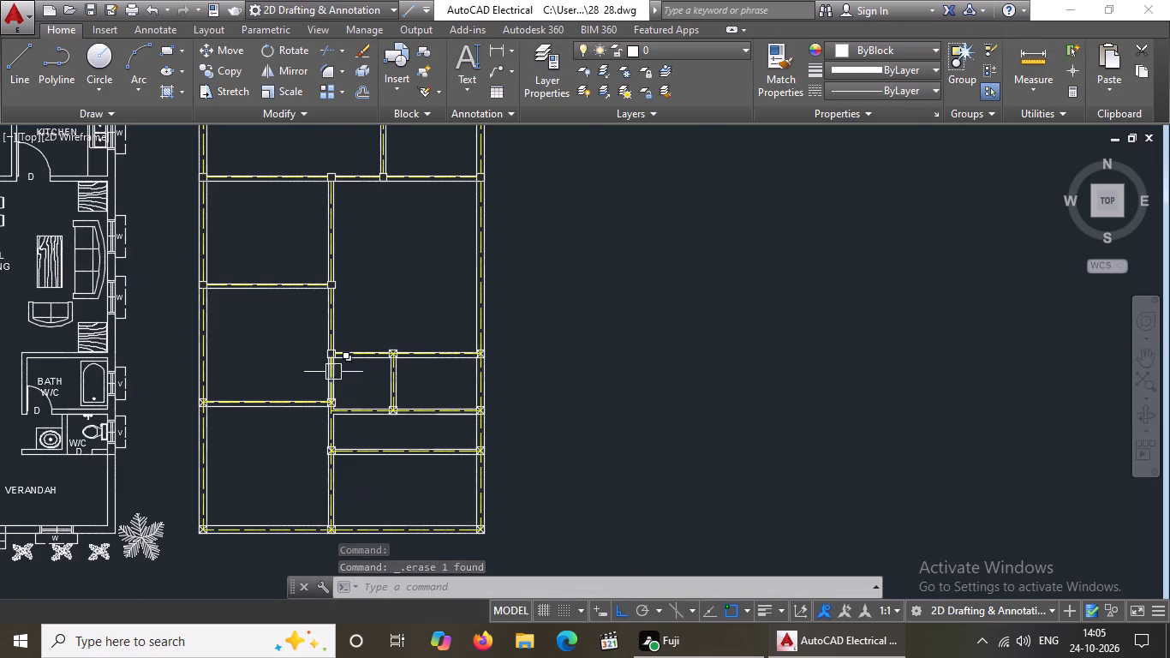
{"action": "scroll", "coordinate": [341, 346], "scroll_direction": "up", "scroll_amount": 3}
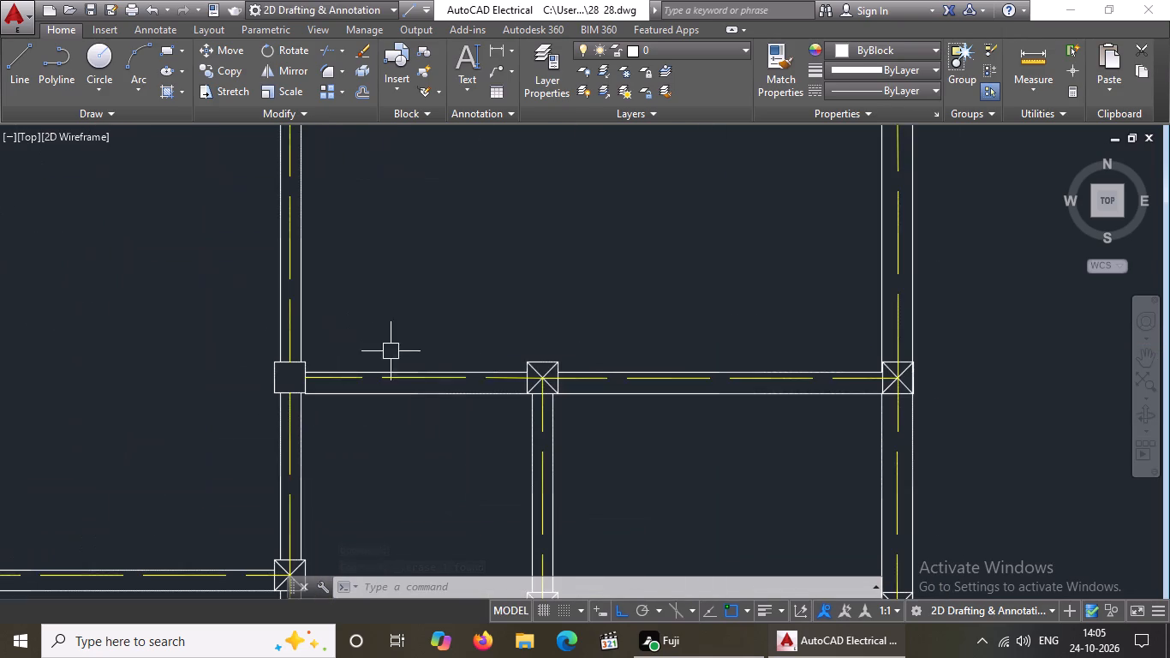
{"action": "scroll", "coordinate": [504, 377], "scroll_direction": "up", "scroll_amount": 2}
{"action": "left_click", "coordinate": [582, 368]}
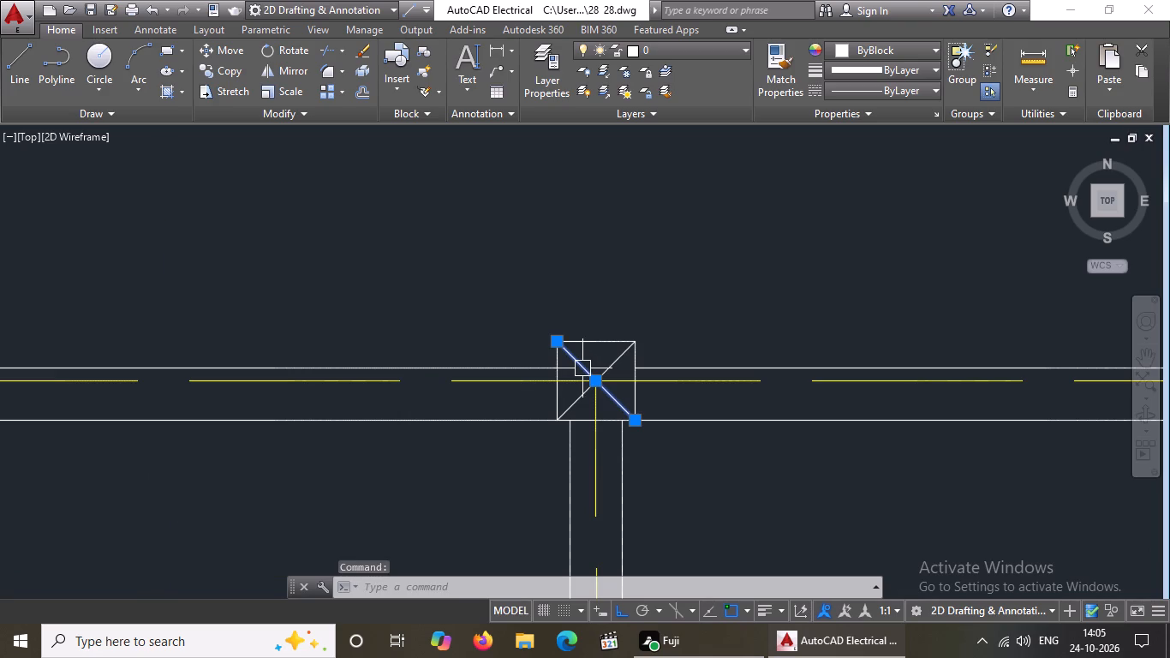
{"action": "key", "text": "Delete"}
{"action": "left_click", "coordinate": [611, 362]}
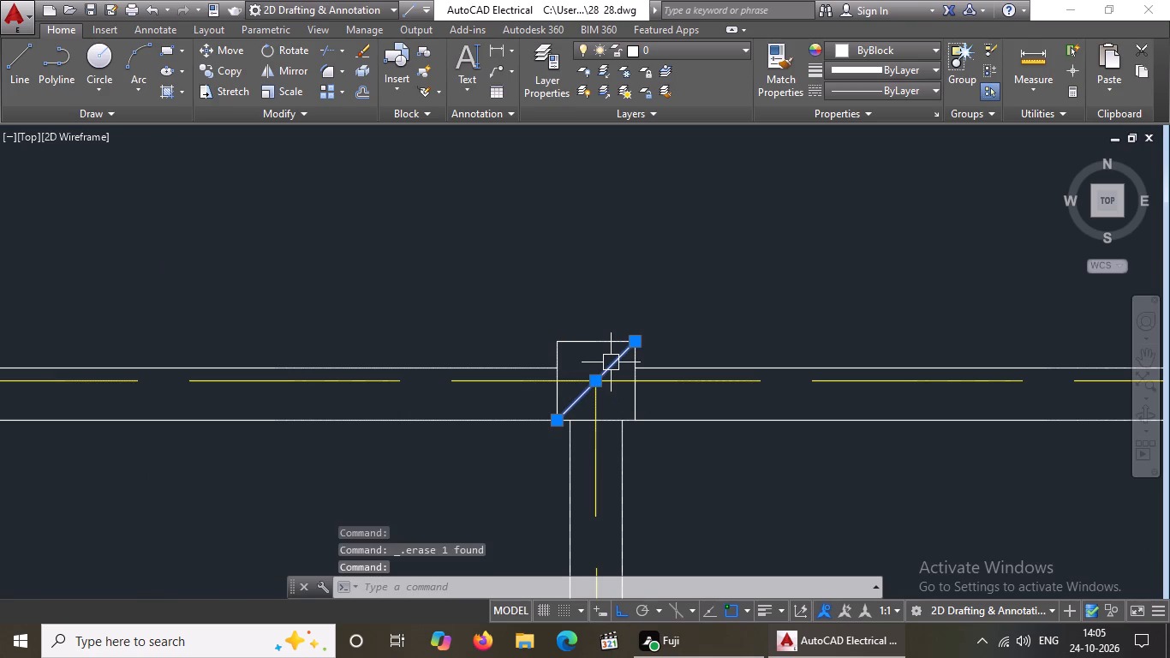
{"action": "key", "text": "Delete"}
Trim the yellow vertical and horizontal centre lines inside that middle column square.
{"action": "type", "text": "TR"}
{"action": "key", "text": "Return"}
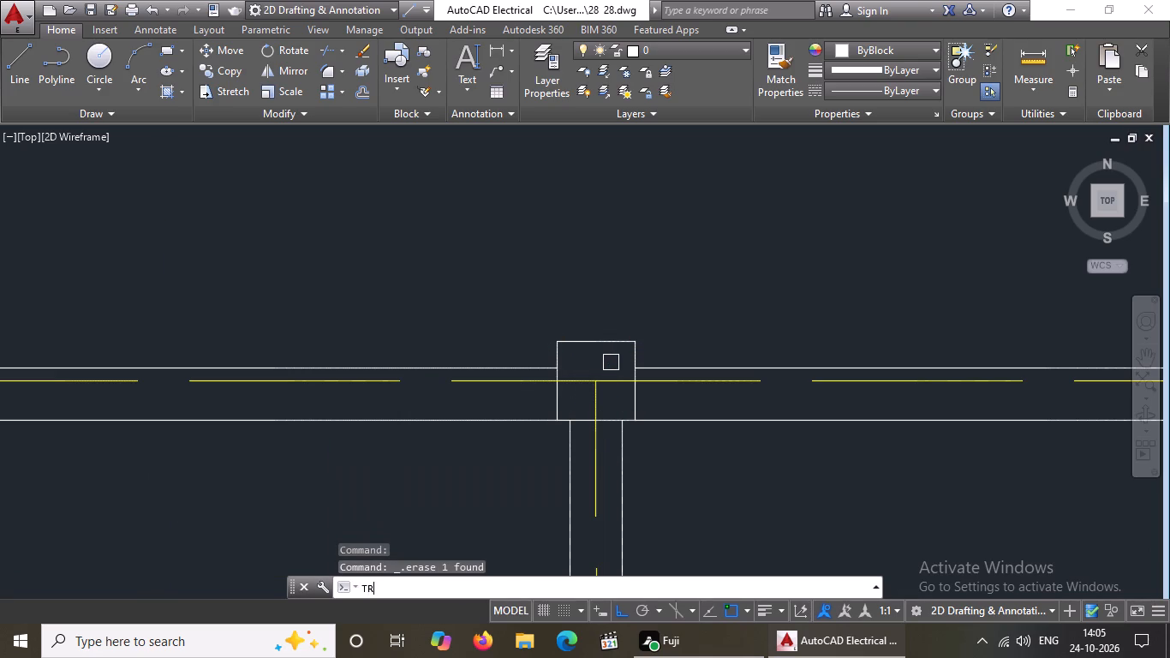
{"action": "key", "text": "Return"}
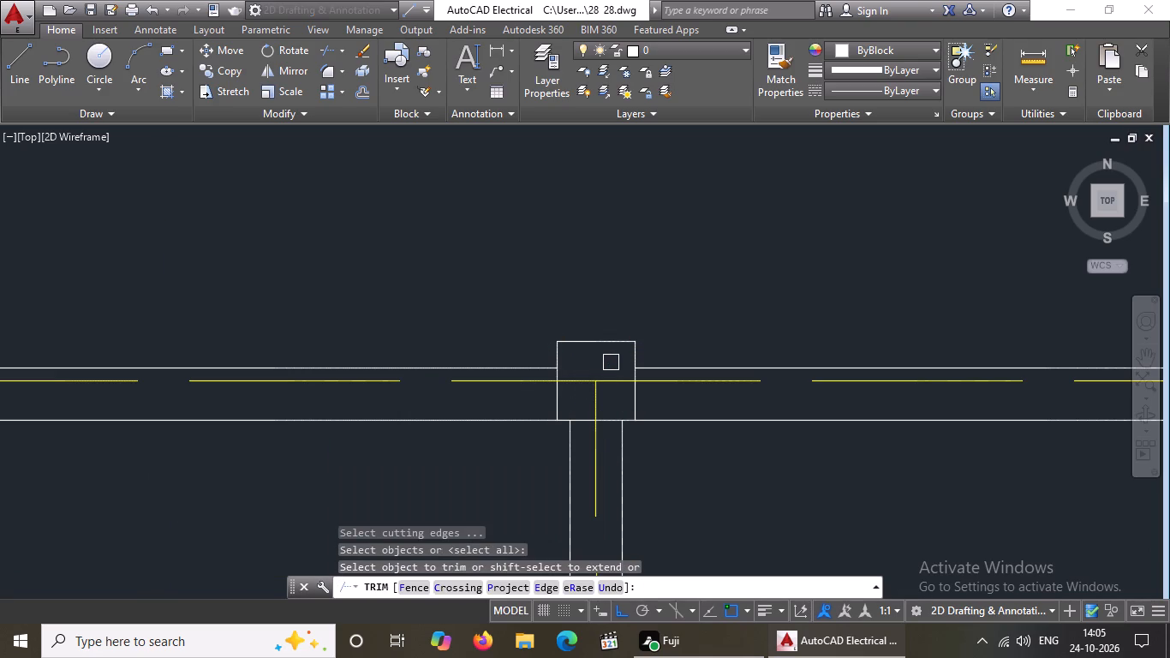
{"action": "left_click", "coordinate": [590, 401]}
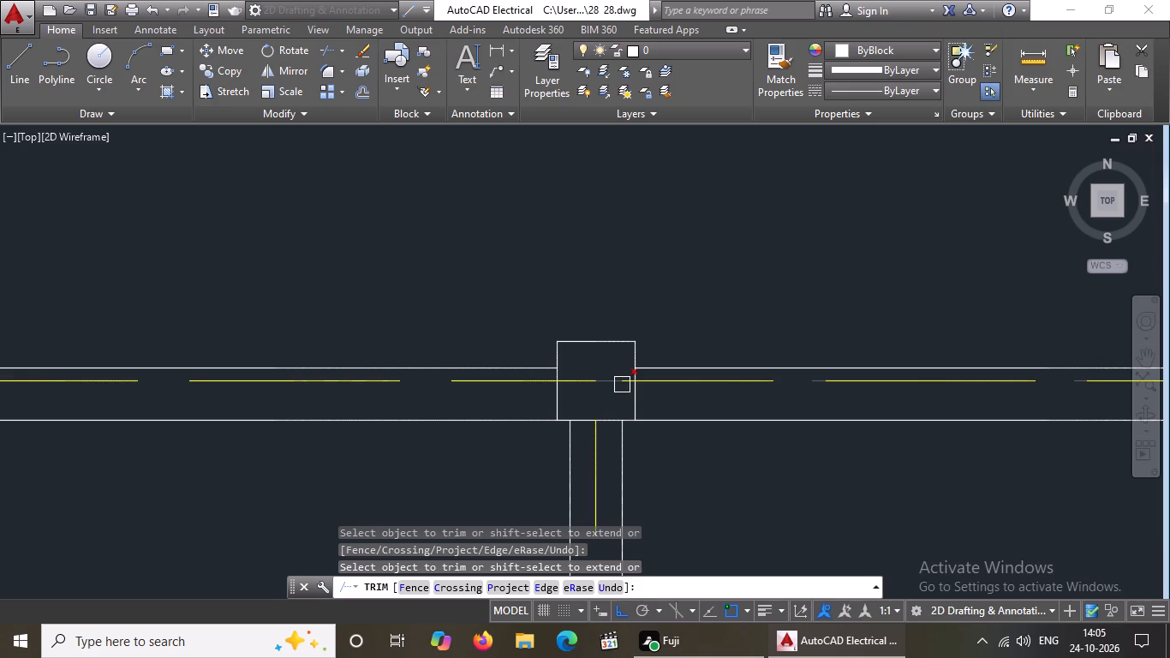
{"action": "left_click", "coordinate": [622, 385]}
{"action": "left_click", "coordinate": [625, 386]}
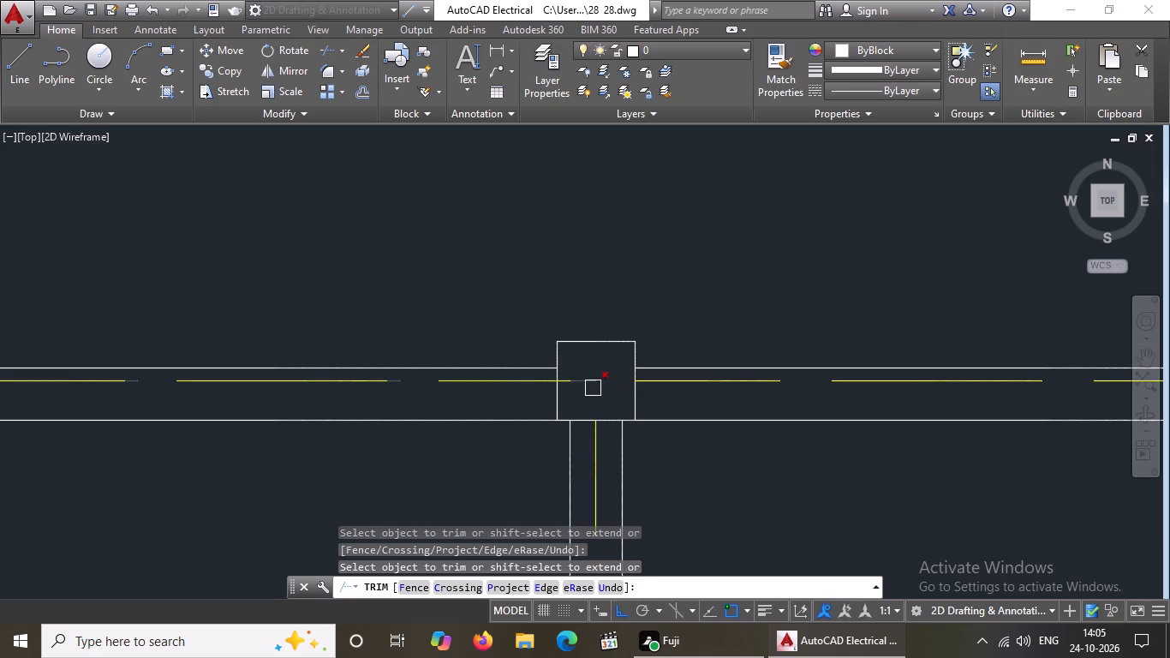
{"action": "left_click", "coordinate": [593, 388]}
{"action": "left_click", "coordinate": [567, 380]}
{"action": "scroll", "coordinate": [637, 422], "scroll_direction": "down", "scroll_amount": 4}
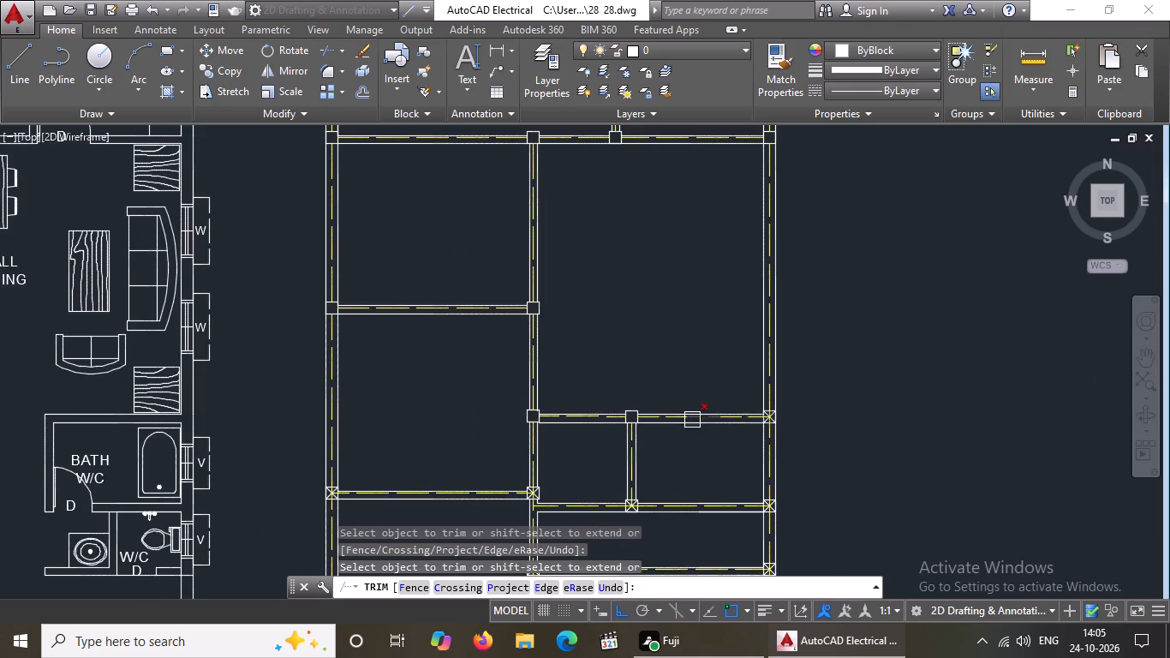
{"action": "key", "text": "Escape"}
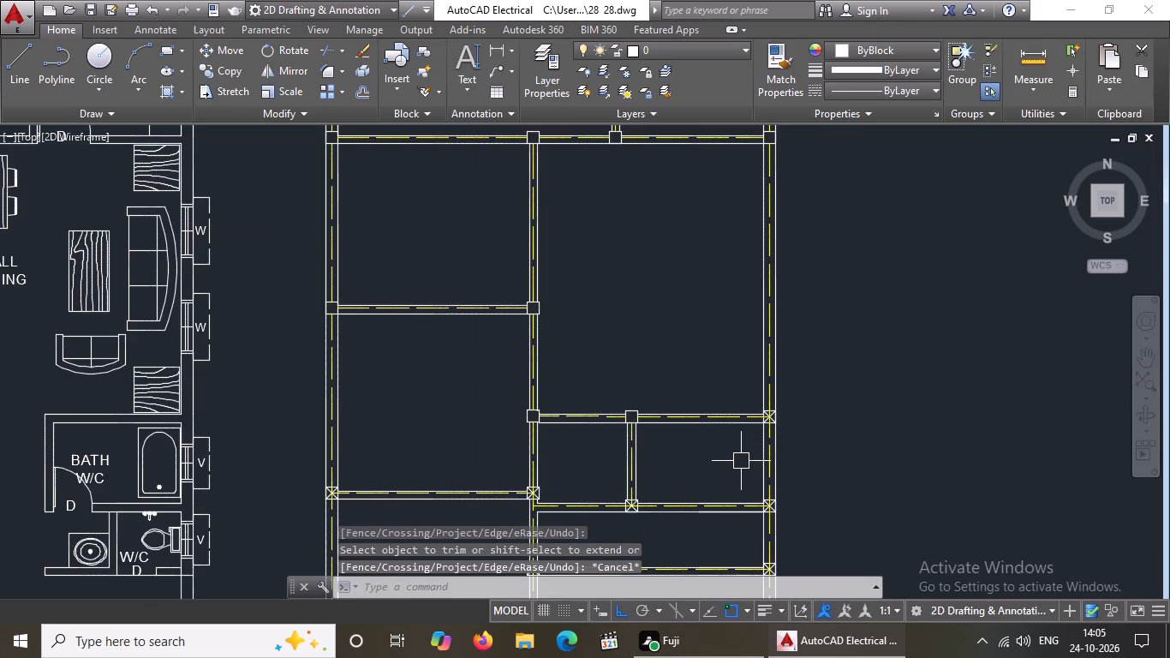
Erase both diagonal cross lines of the column where the same wall meets the right outer wall.
{"action": "scroll", "coordinate": [743, 410], "scroll_direction": "up", "scroll_amount": 3}
{"action": "scroll", "coordinate": [835, 432], "scroll_direction": "up", "scroll_amount": 2}
{"action": "left_click", "coordinate": [825, 435]}
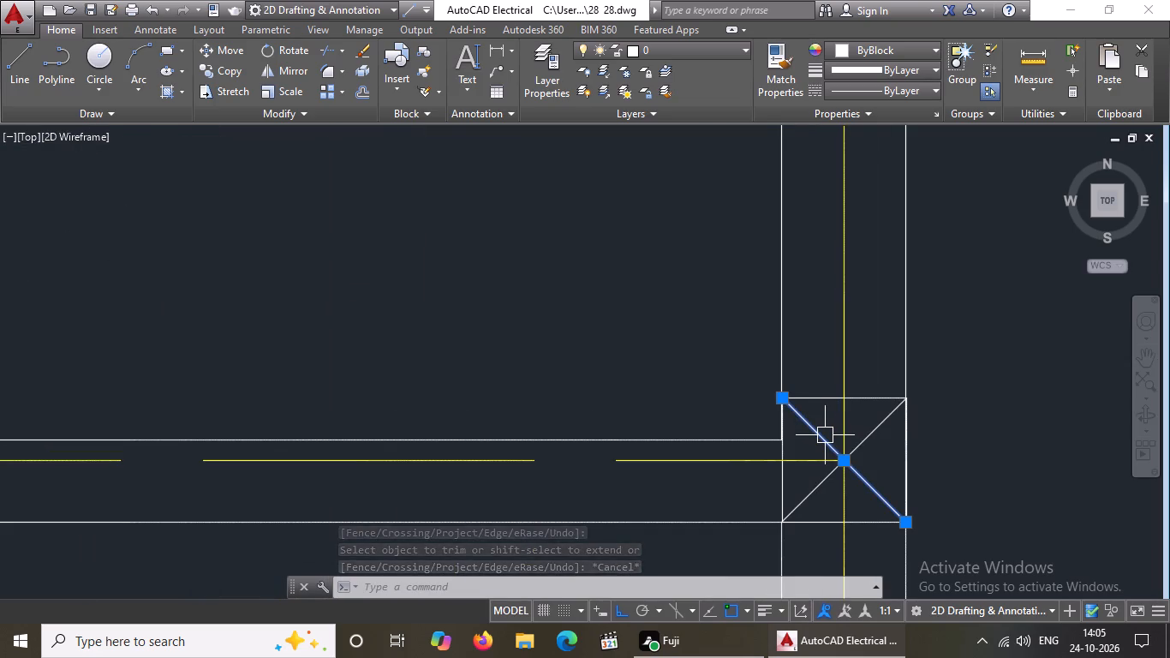
{"action": "key", "text": "Delete"}
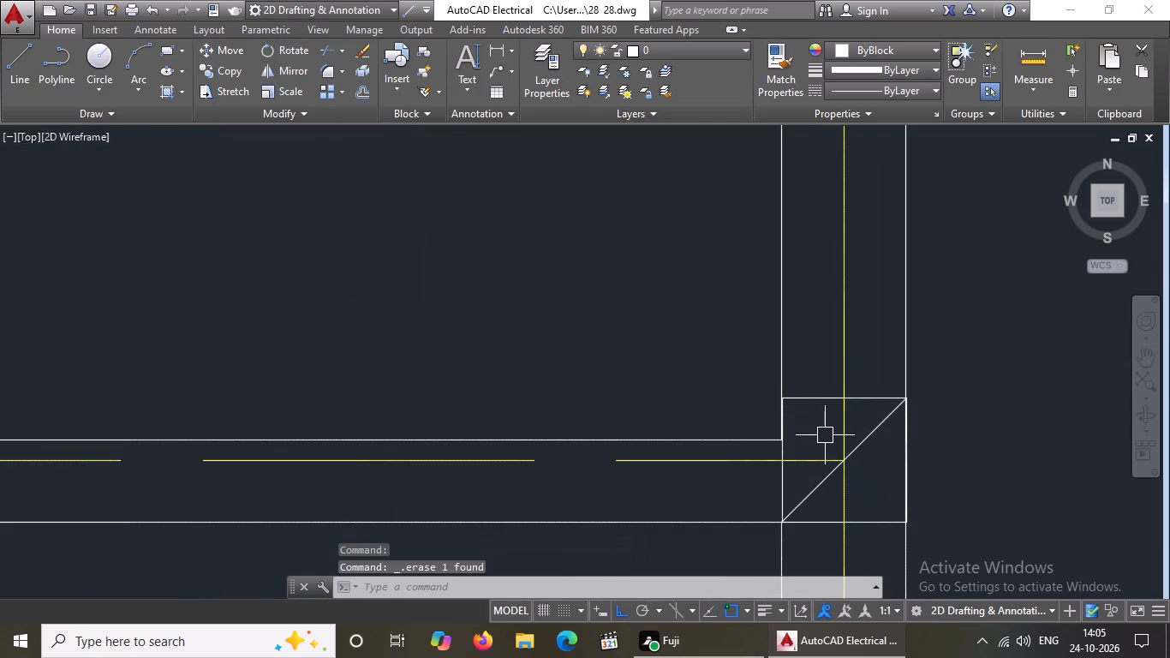
{"action": "left_click", "coordinate": [875, 440]}
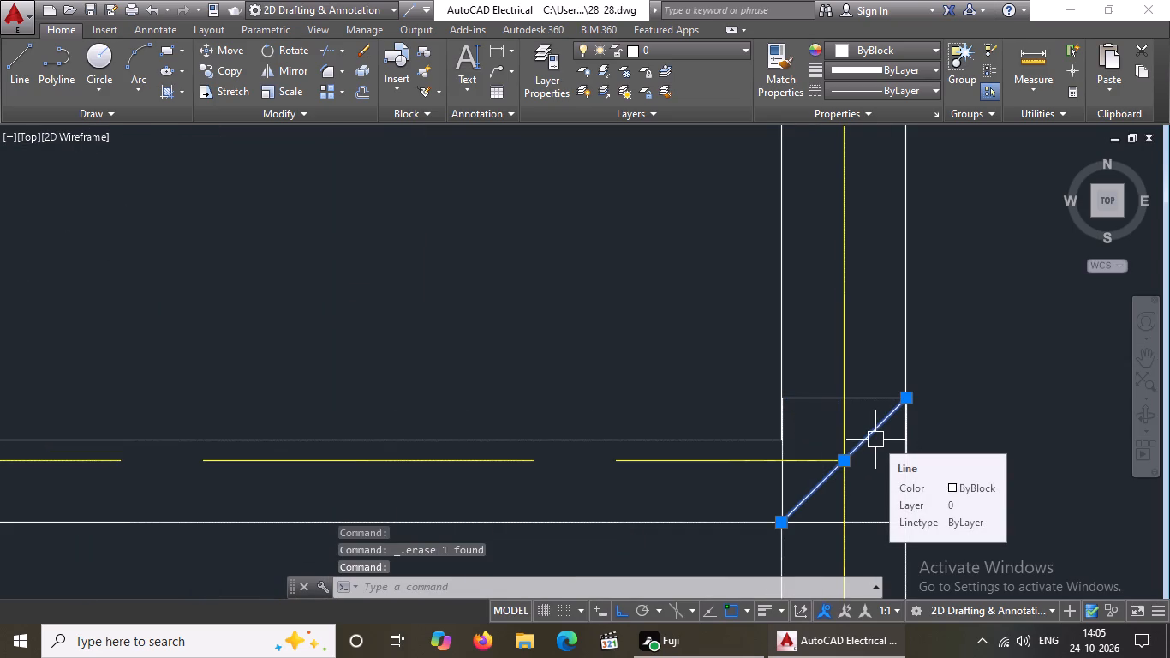
{"action": "key", "text": "Delete"}
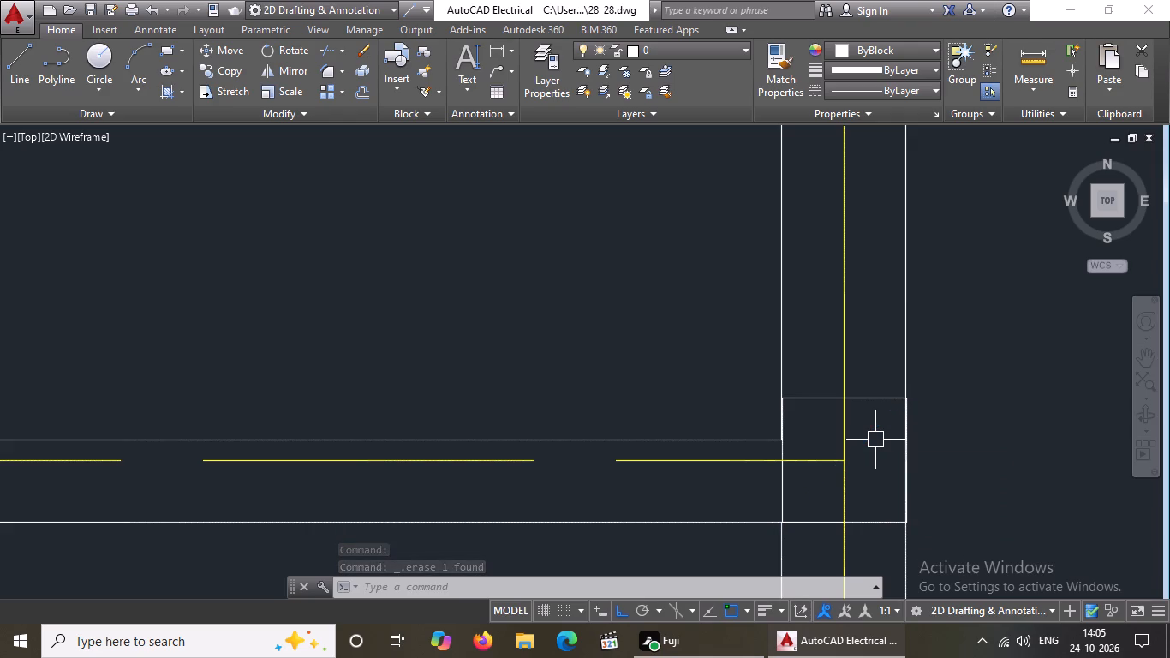
Trim the yellow vertical and horizontal centre lines inside that right outer wall column square.
{"action": "type", "text": "TR"}
{"action": "key", "text": "Return"}
{"action": "key", "text": "Return"}
{"action": "scroll", "coordinate": [875, 440], "scroll_direction": "up", "scroll_amount": 1}
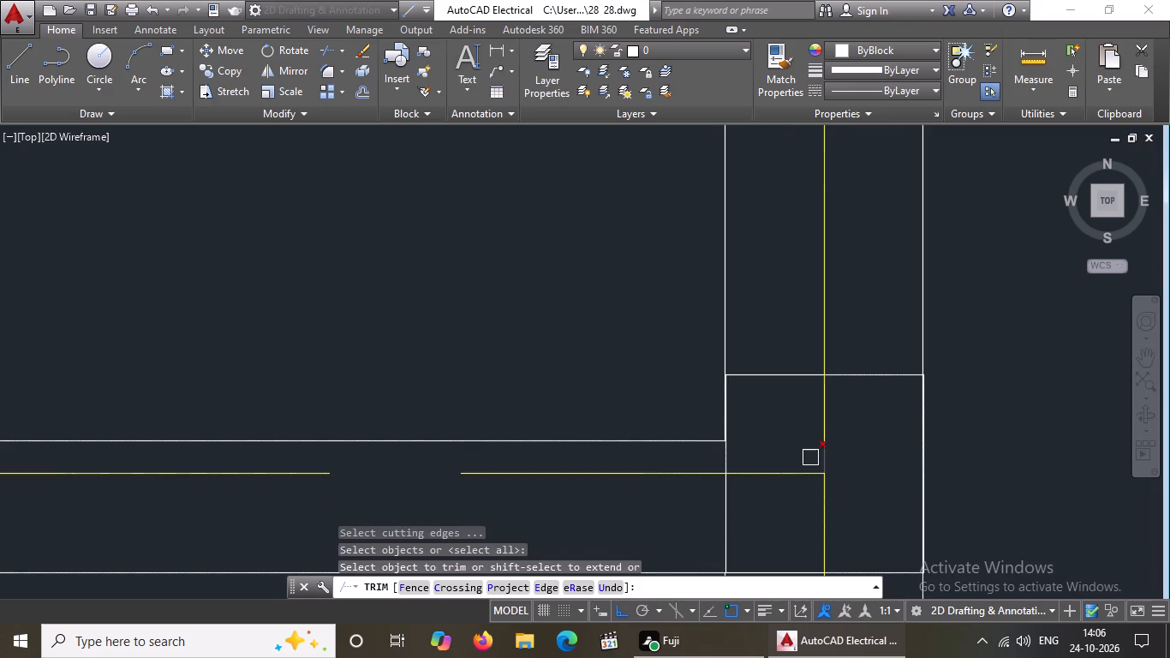
{"action": "left_click", "coordinate": [827, 455]}
{"action": "left_click_drag", "start_coordinate": [827, 436], "coordinate": [819, 451]}
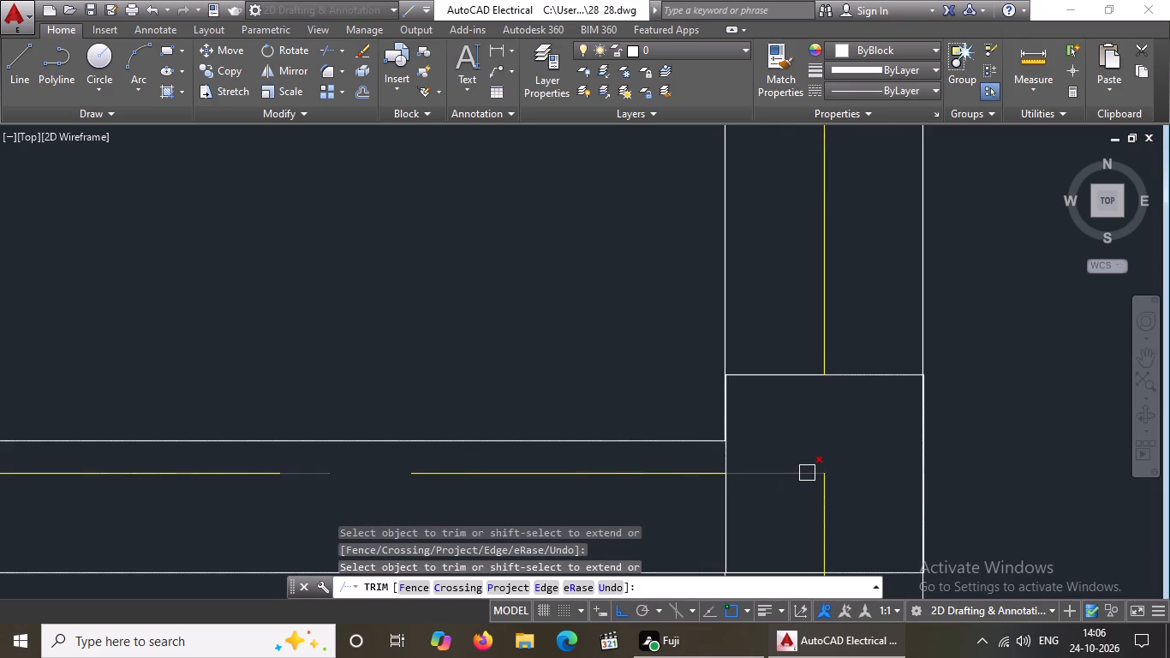
{"action": "left_click", "coordinate": [807, 473]}
{"action": "left_click", "coordinate": [830, 489]}
Trim the yellow centre lines inside the left outer wall's column square at the top of the bottom-left room.
{"action": "scroll", "coordinate": [831, 493], "scroll_direction": "down", "scroll_amount": 5}
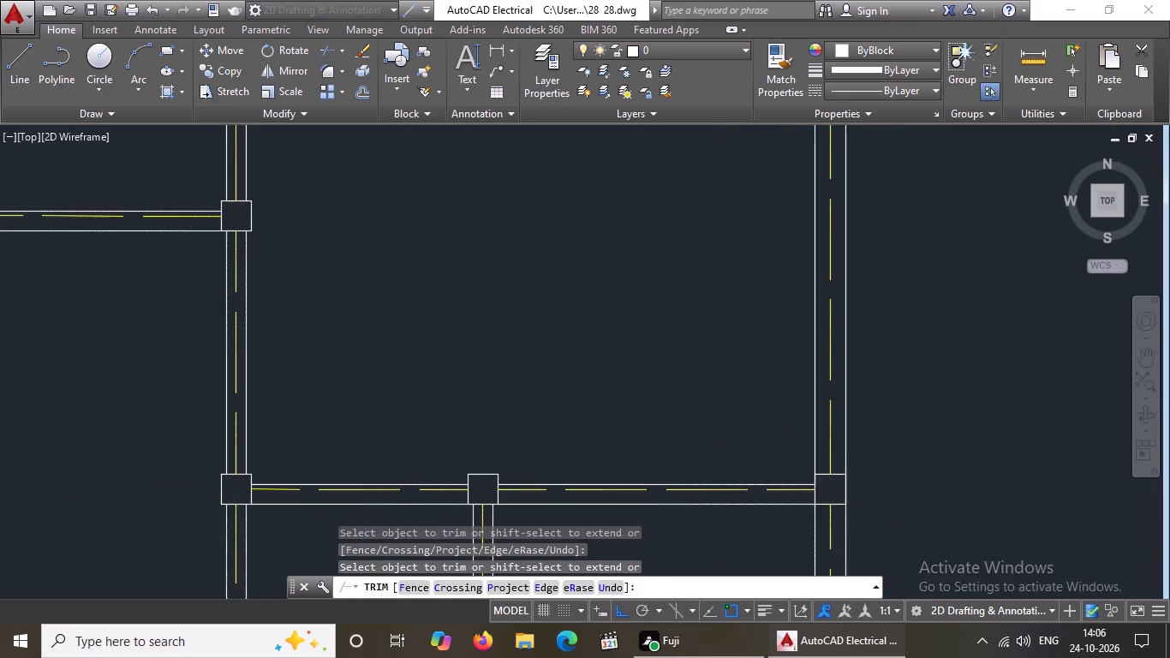
{"action": "scroll", "coordinate": [832, 492], "scroll_direction": "down", "scroll_amount": 2}
{"action": "scroll", "coordinate": [747, 466], "scroll_direction": "down", "scroll_amount": 1}
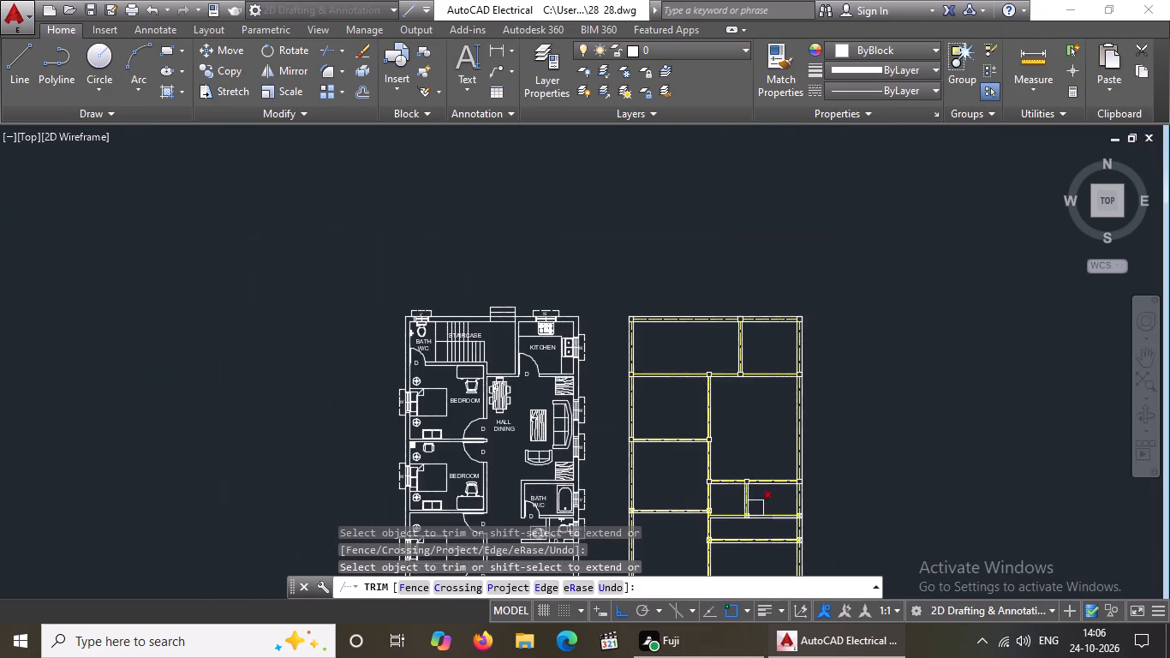
{"action": "middle_click_drag", "start_coordinate": [755, 523], "coordinate": [742, 410]}
{"action": "scroll", "coordinate": [637, 392], "scroll_direction": "up", "scroll_amount": 2}
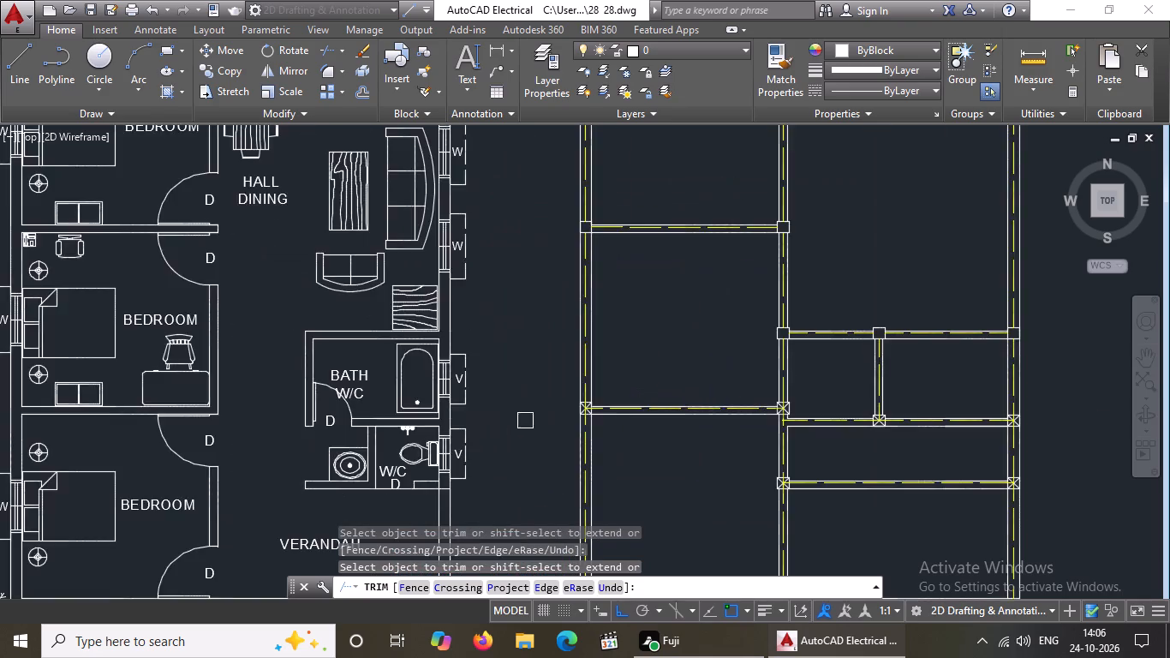
{"action": "scroll", "coordinate": [525, 422], "scroll_direction": "up", "scroll_amount": 4}
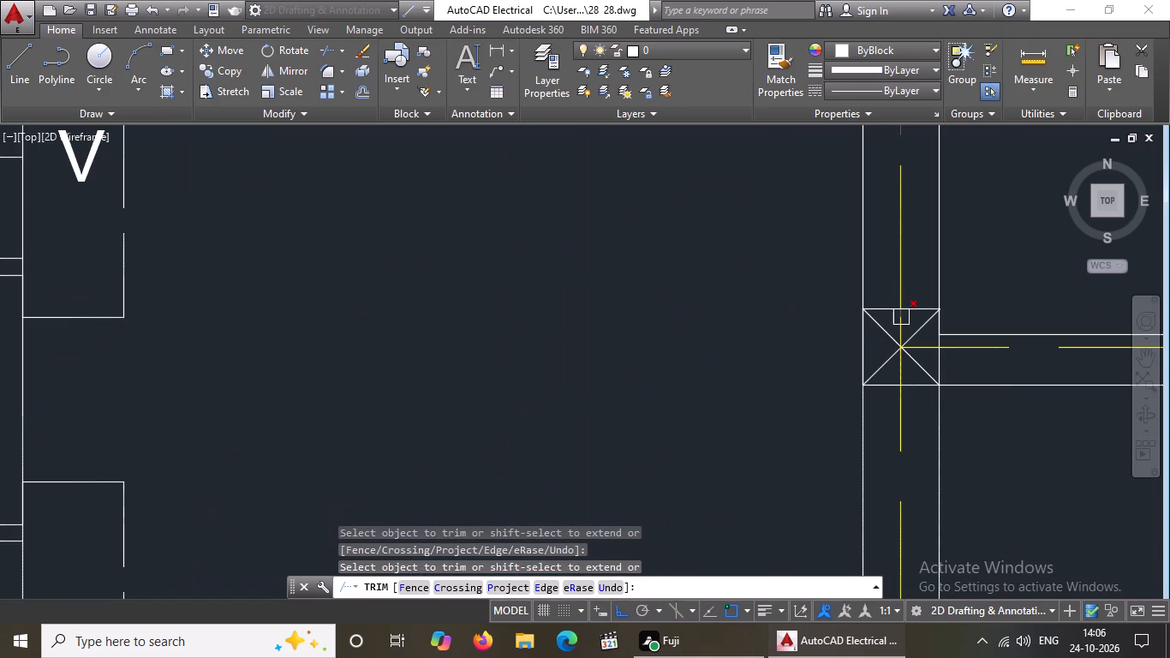
{"action": "left_click", "coordinate": [901, 317]}
{"action": "left_click", "coordinate": [901, 327]}
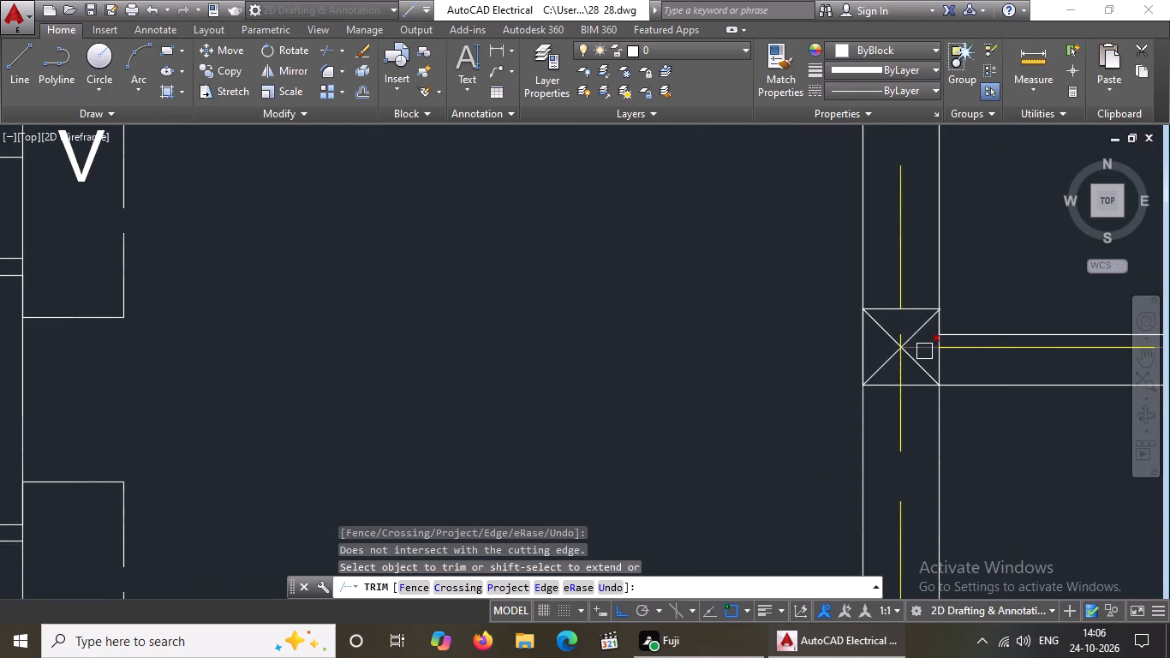
{"action": "left_click", "coordinate": [924, 350]}
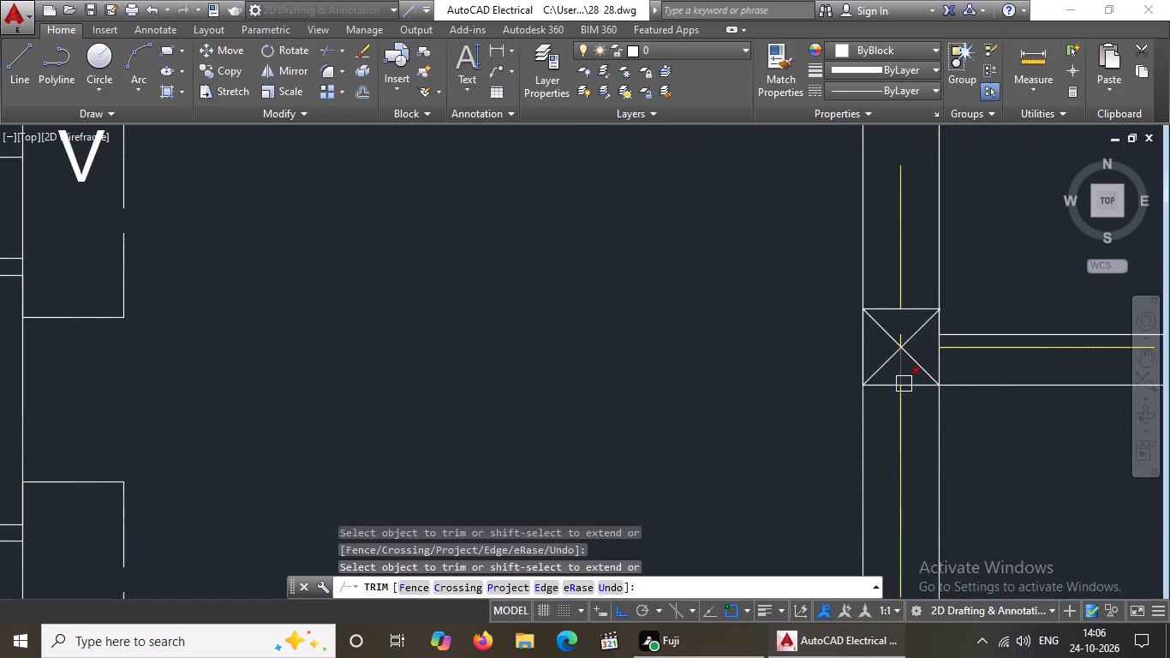
{"action": "scroll", "coordinate": [904, 384], "scroll_direction": "up", "scroll_amount": 2}
{"action": "left_click", "coordinate": [892, 375]}
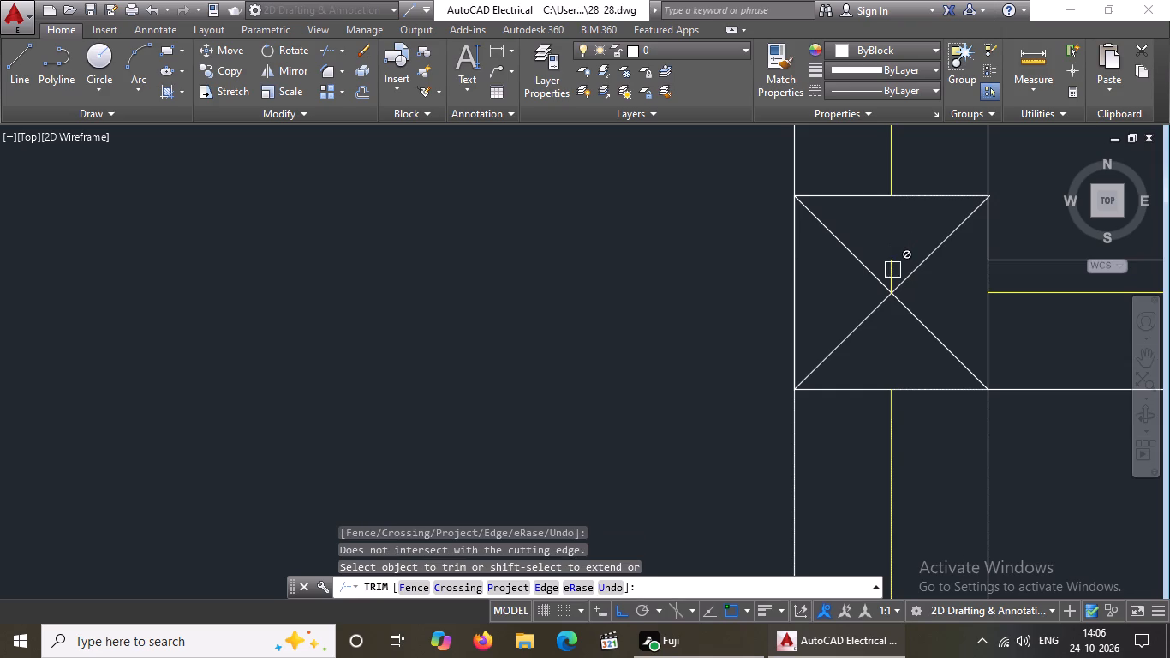
{"action": "left_click", "coordinate": [892, 270]}
{"action": "key", "text": "Escape"}
Erase both diagonal cross lines and the leftover vertical yellow fragment inside the same left outer wall column square.
{"action": "left_click", "coordinate": [880, 275]}
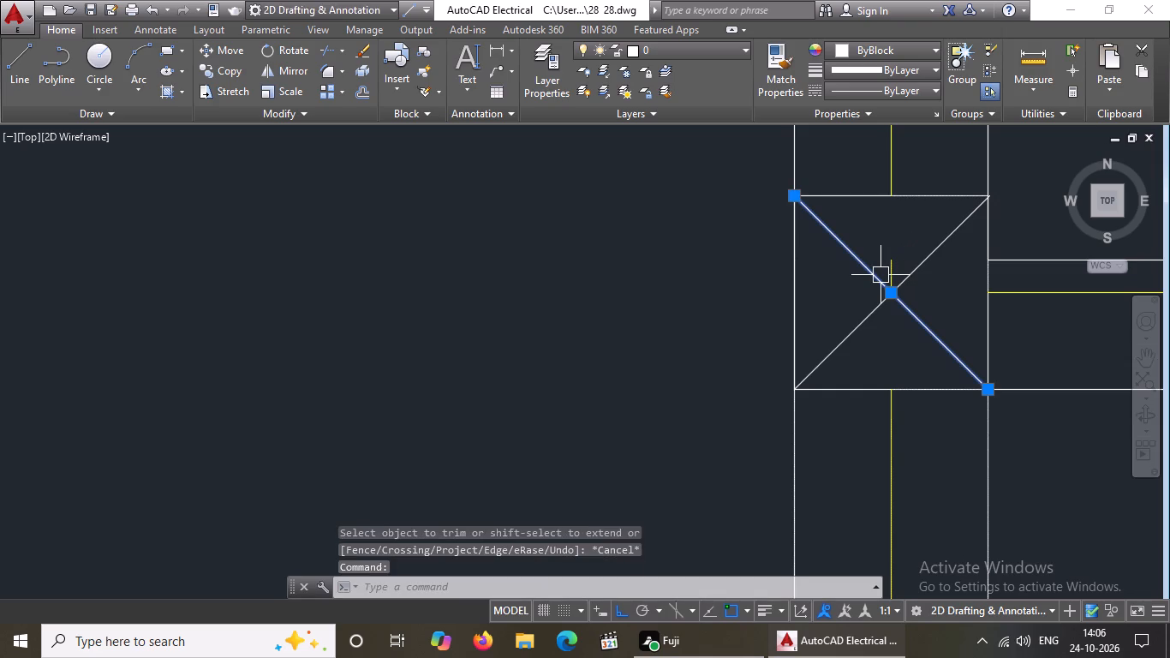
{"action": "key", "text": "Delete"}
{"action": "left_click", "coordinate": [880, 296]}
{"action": "key", "text": "Delete"}
{"action": "left_click", "coordinate": [892, 277]}
{"action": "key", "text": "Delete"}
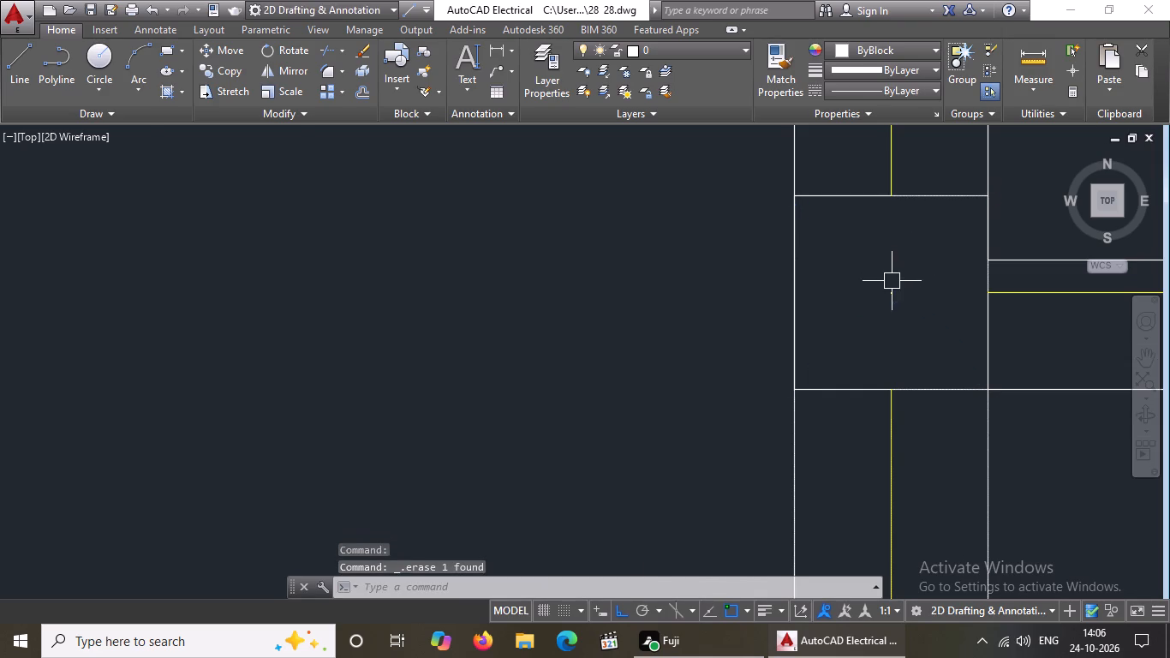
Erase both diagonal cross lines of the column at the bottom-left corner of the column layout plan.
{"action": "scroll", "coordinate": [892, 281], "scroll_direction": "down", "scroll_amount": 12}
{"action": "scroll", "coordinate": [946, 278], "scroll_direction": "up", "scroll_amount": 3}
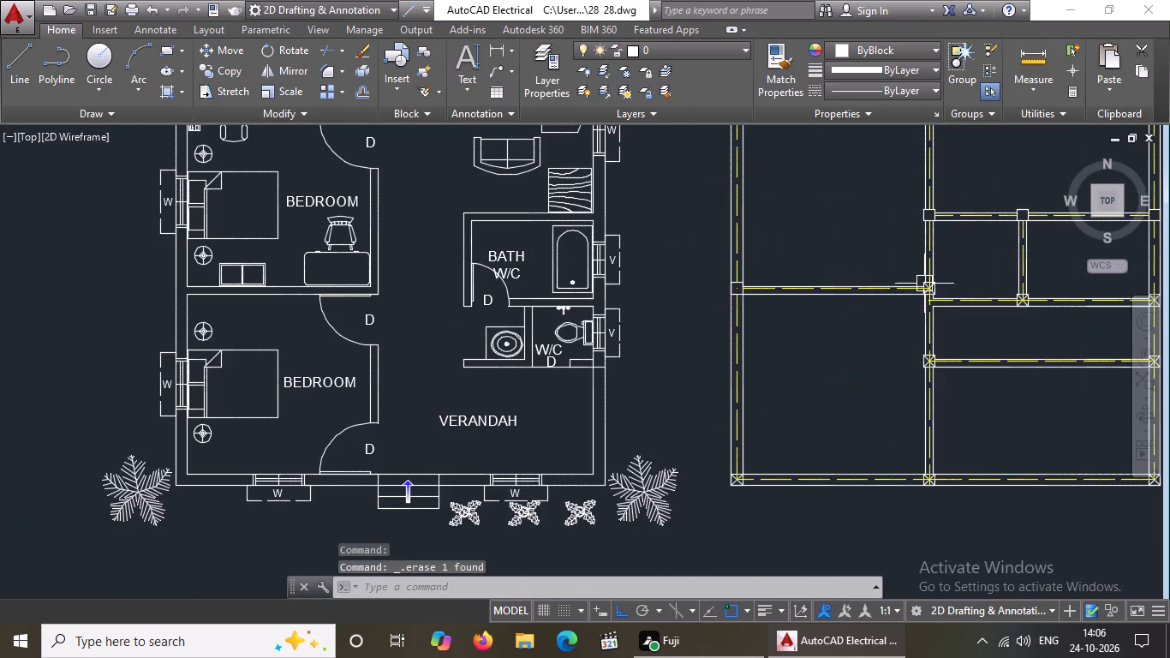
{"action": "scroll", "coordinate": [761, 484], "scroll_direction": "up", "scroll_amount": 5}
{"action": "scroll", "coordinate": [646, 482], "scroll_direction": "up", "scroll_amount": 2}
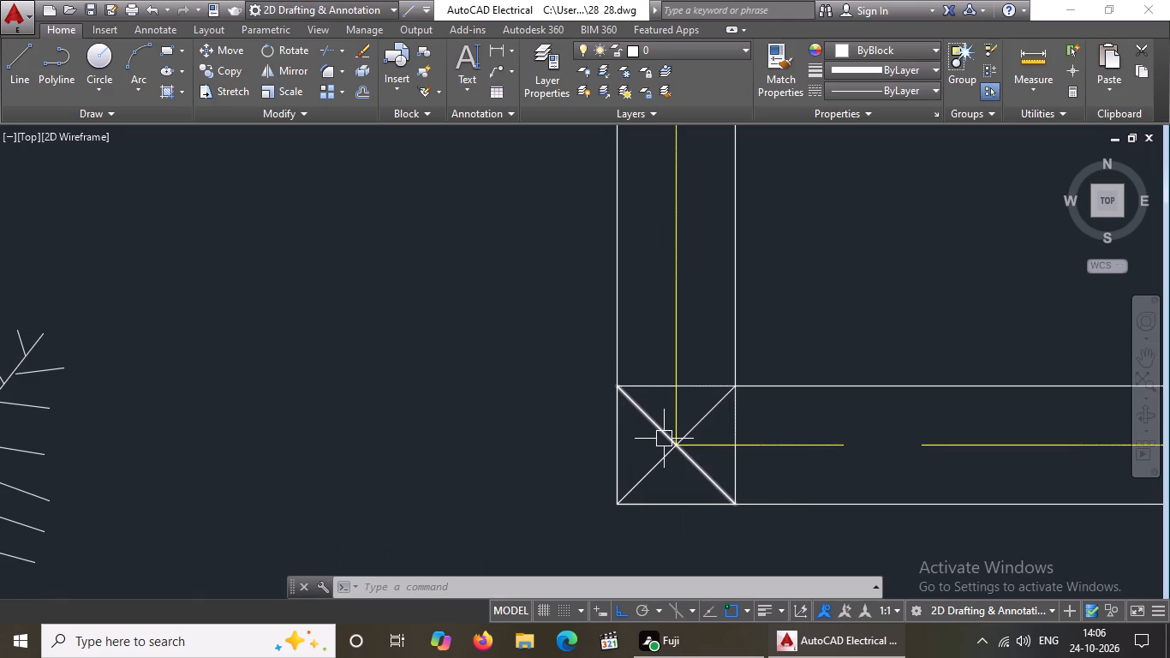
{"action": "left_click", "coordinate": [664, 439]}
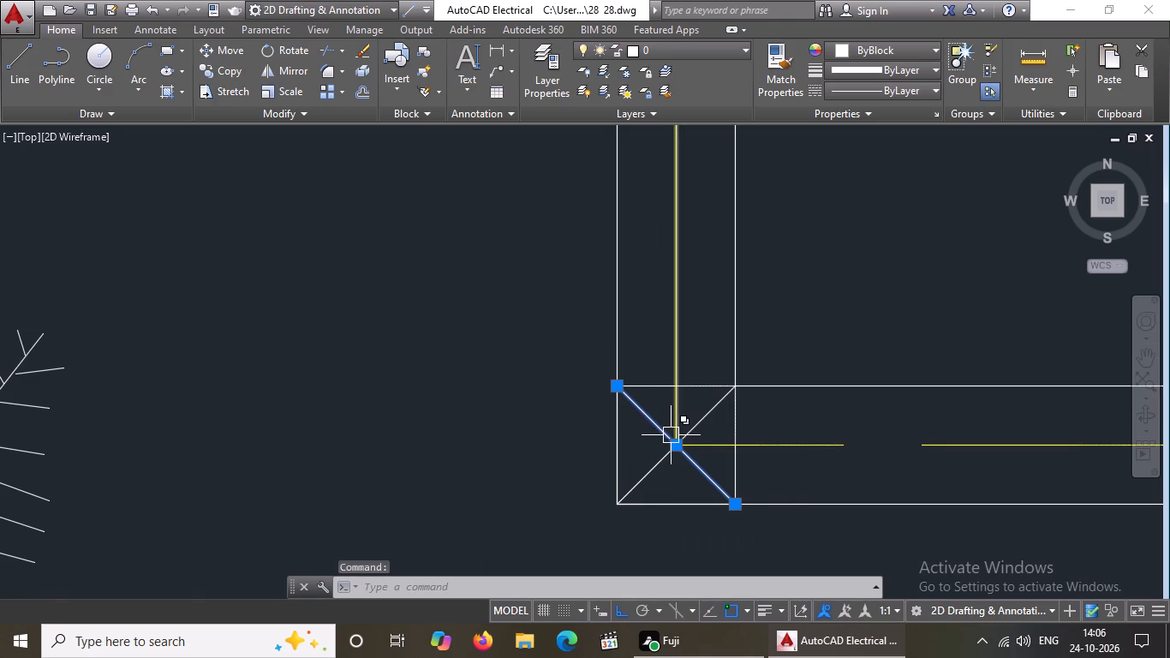
{"action": "key", "text": "Delete"}
{"action": "left_click", "coordinate": [673, 452]}
{"action": "left_click", "coordinate": [648, 470]}
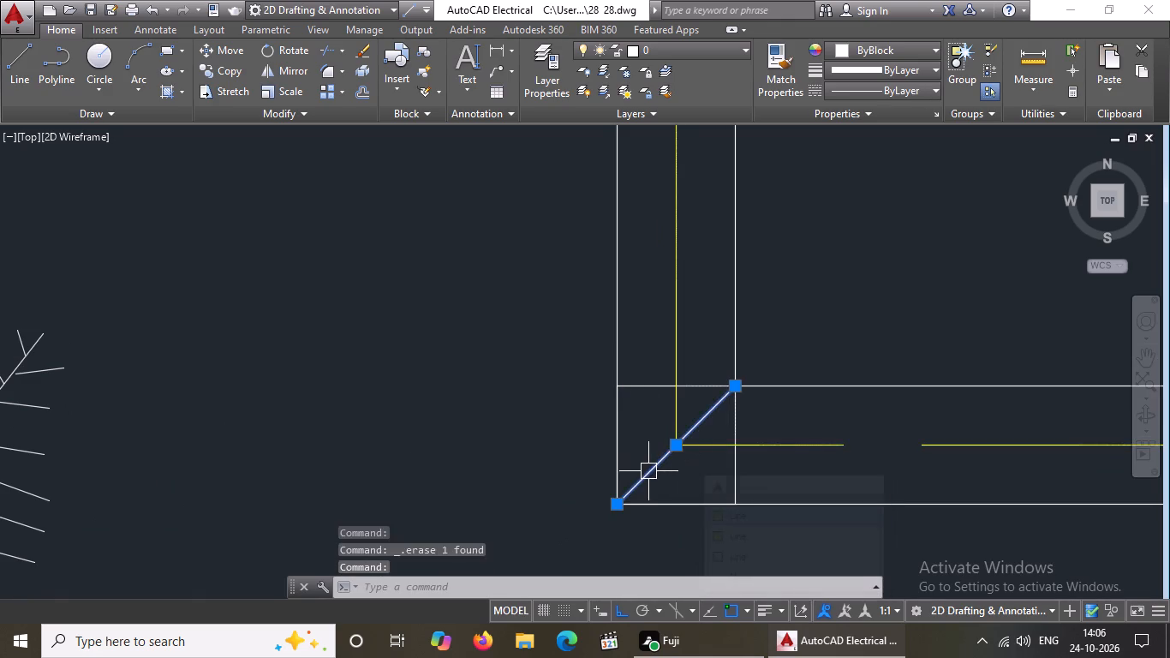
{"action": "key", "text": "Delete"}
{"action": "key", "text": "Escape"}
Trim the horizontal and vertical yellow centre lines inside the bottom-left corner column square.
{"action": "type", "text": "TR"}
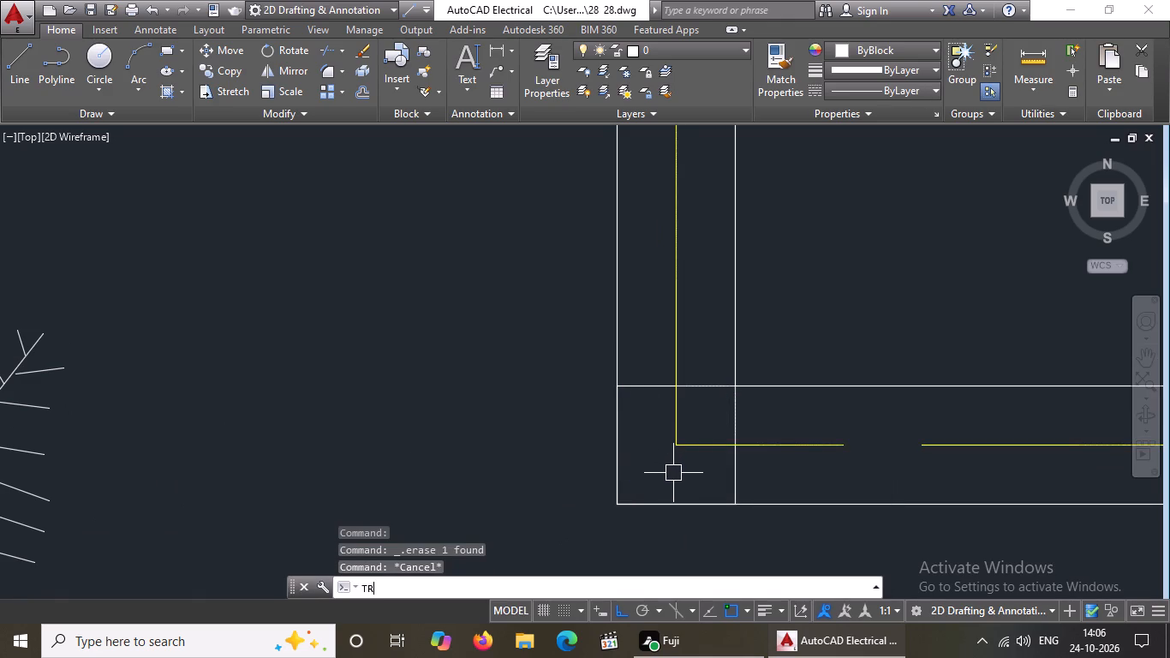
{"action": "key", "text": "Return"}
{"action": "key", "text": "Return"}
{"action": "left_click", "coordinate": [680, 440]}
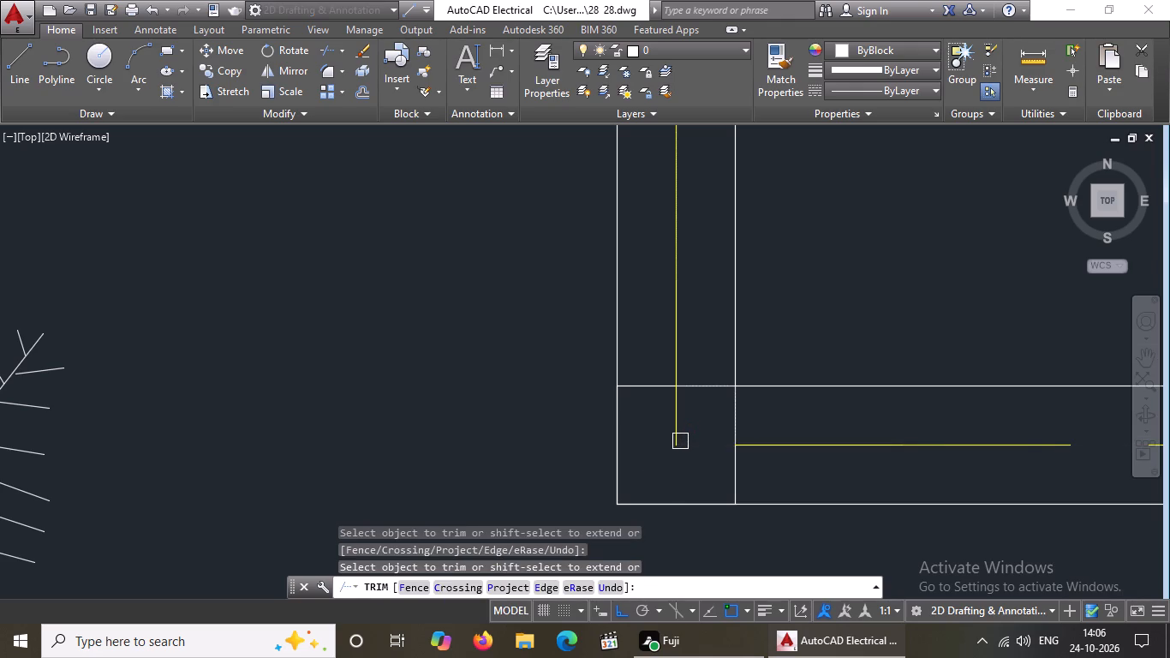
{"action": "left_click", "coordinate": [680, 441]}
Erase the tiny leftover yellow fragment inside the left outer wall's column square at the top of the bottom-left room.
{"action": "scroll", "coordinate": [688, 433], "scroll_direction": "down", "scroll_amount": 6}
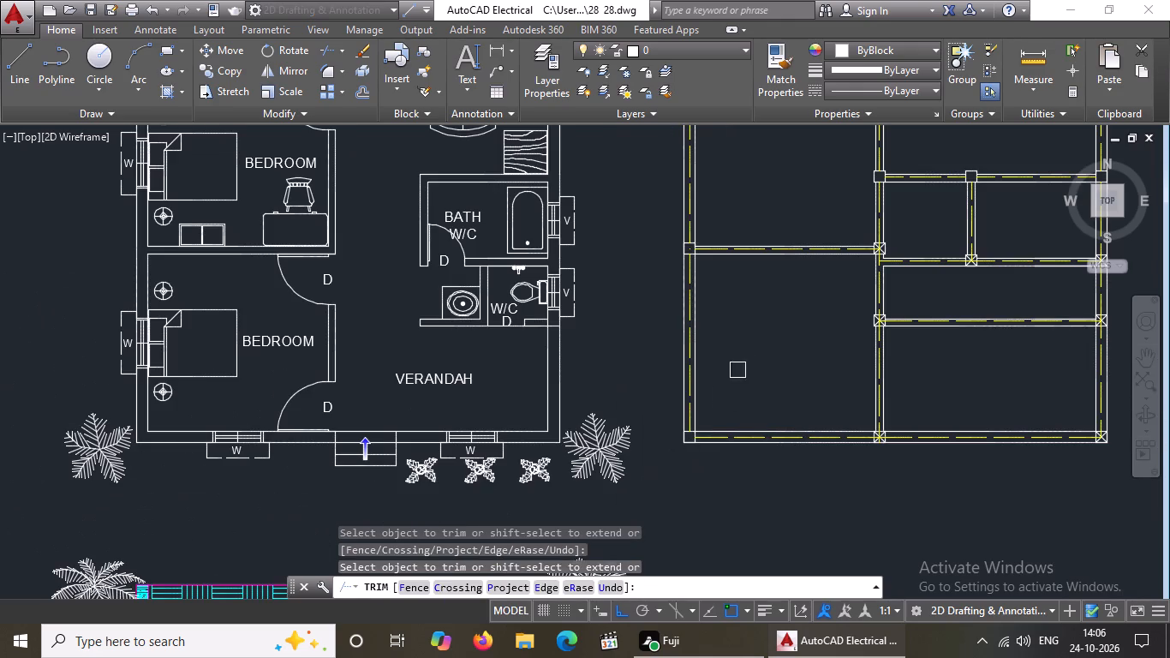
{"action": "scroll", "coordinate": [667, 262], "scroll_direction": "up", "scroll_amount": 2}
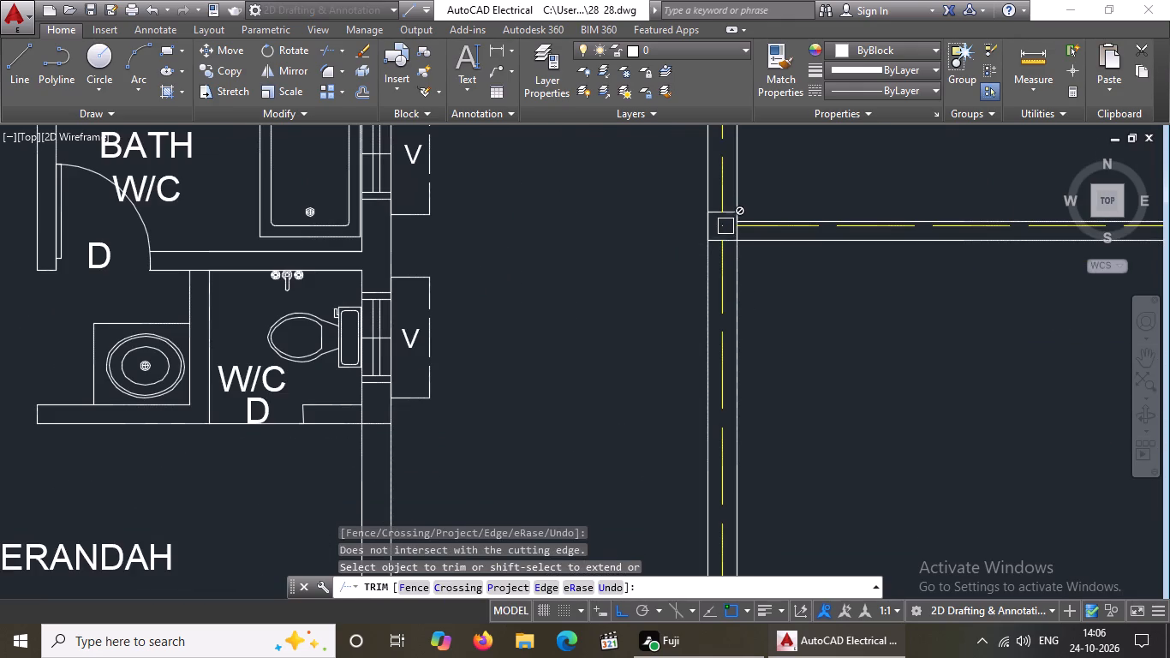
{"action": "scroll", "coordinate": [725, 227], "scroll_direction": "up", "scroll_amount": 2}
{"action": "left_click", "coordinate": [719, 226]}
{"action": "scroll", "coordinate": [705, 260], "scroll_direction": "down", "scroll_amount": 3}
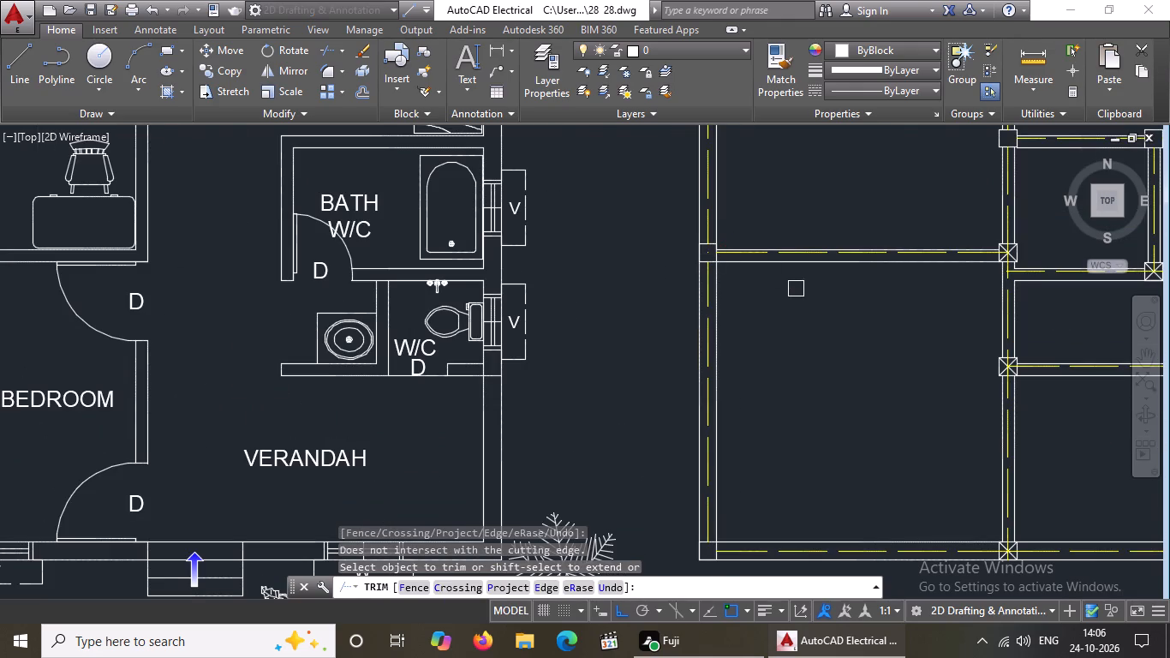
{"action": "key", "text": "Escape"}
{"action": "scroll", "coordinate": [704, 255], "scroll_direction": "up", "scroll_amount": 2}
{"action": "left_click", "coordinate": [709, 247]}
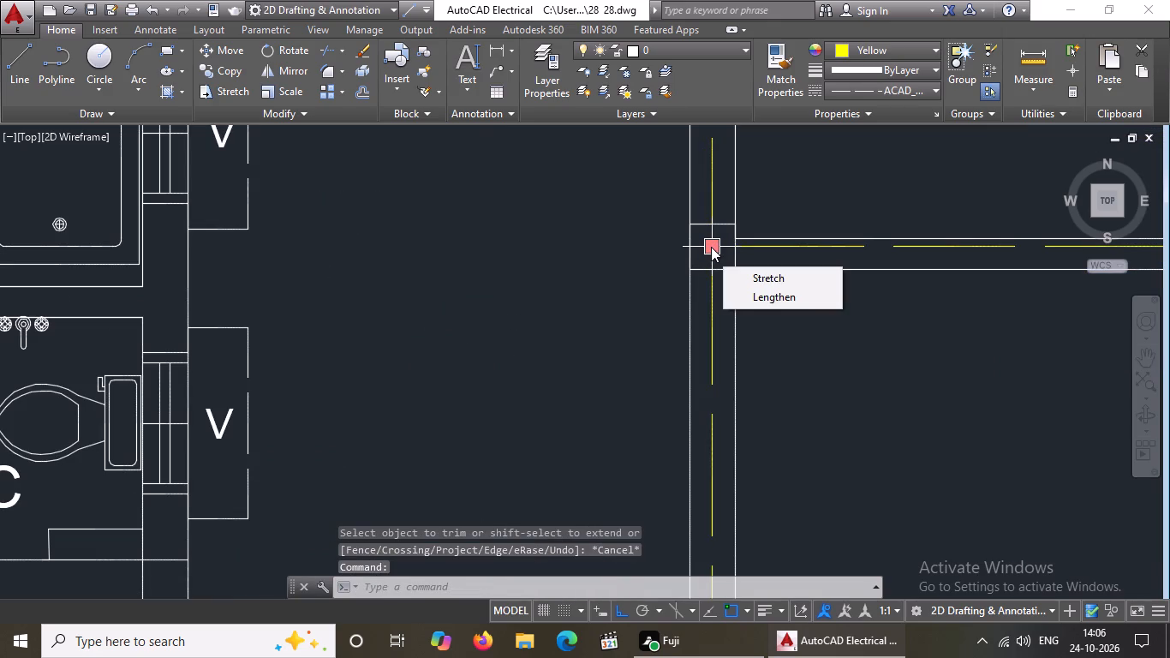
{"action": "key", "text": "Delete"}
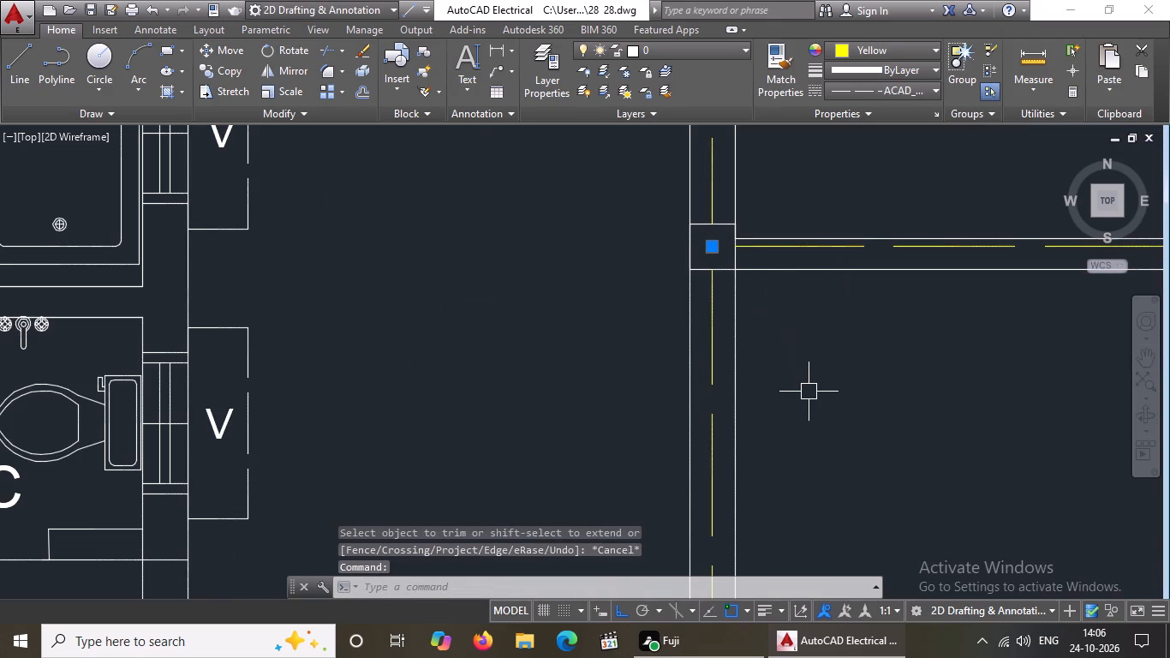
{"action": "key", "text": "Delete"}
Erase both diagonal cross lines of the middle column on the bottom outer wall of the column layout plan.
{"action": "scroll", "coordinate": [809, 389], "scroll_direction": "down", "scroll_amount": 6}
{"action": "scroll", "coordinate": [1000, 556], "scroll_direction": "up", "scroll_amount": 4}
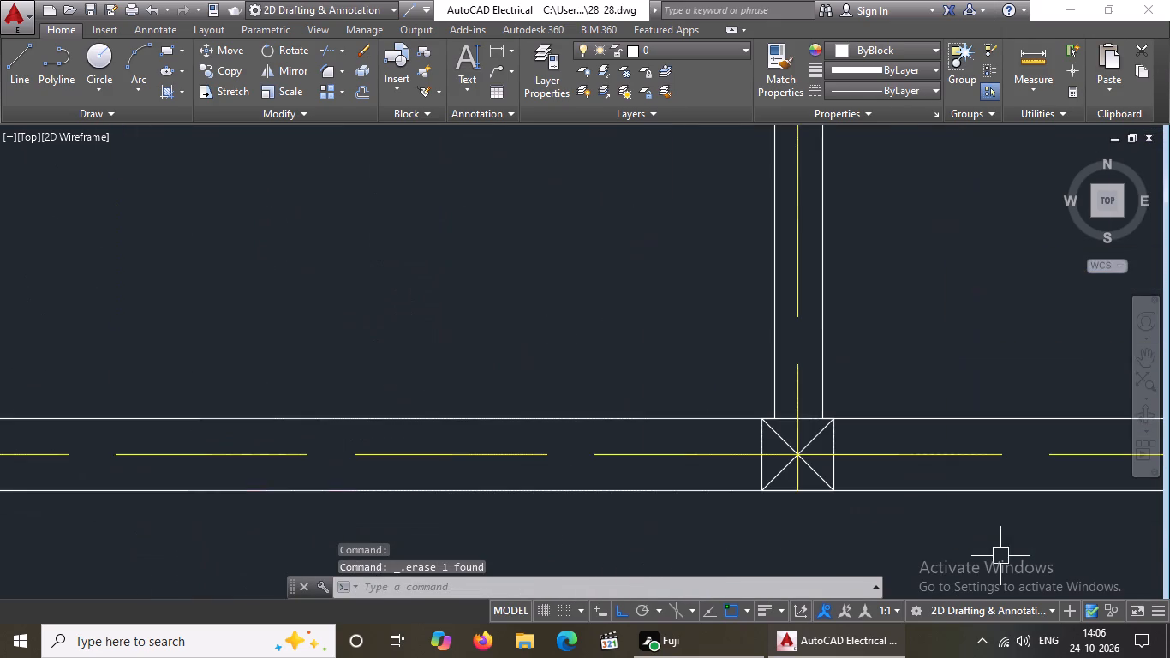
{"action": "scroll", "coordinate": [791, 495], "scroll_direction": "up", "scroll_amount": 1}
{"action": "left_click", "coordinate": [774, 391]}
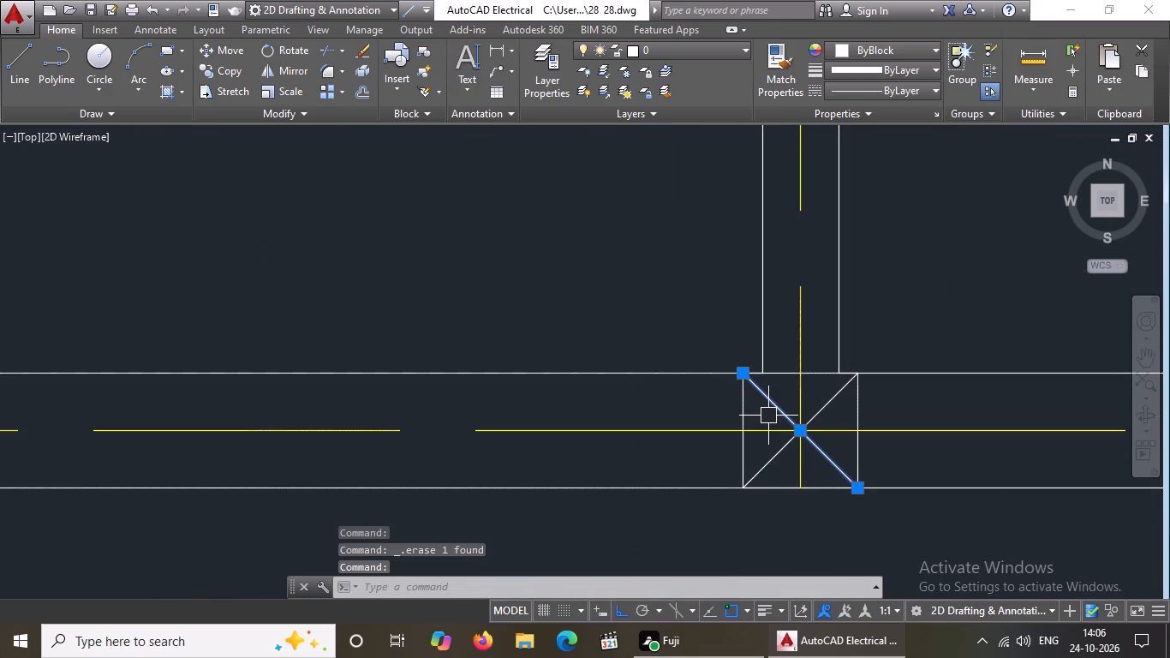
{"action": "key", "text": "Delete"}
{"action": "left_click", "coordinate": [779, 454]}
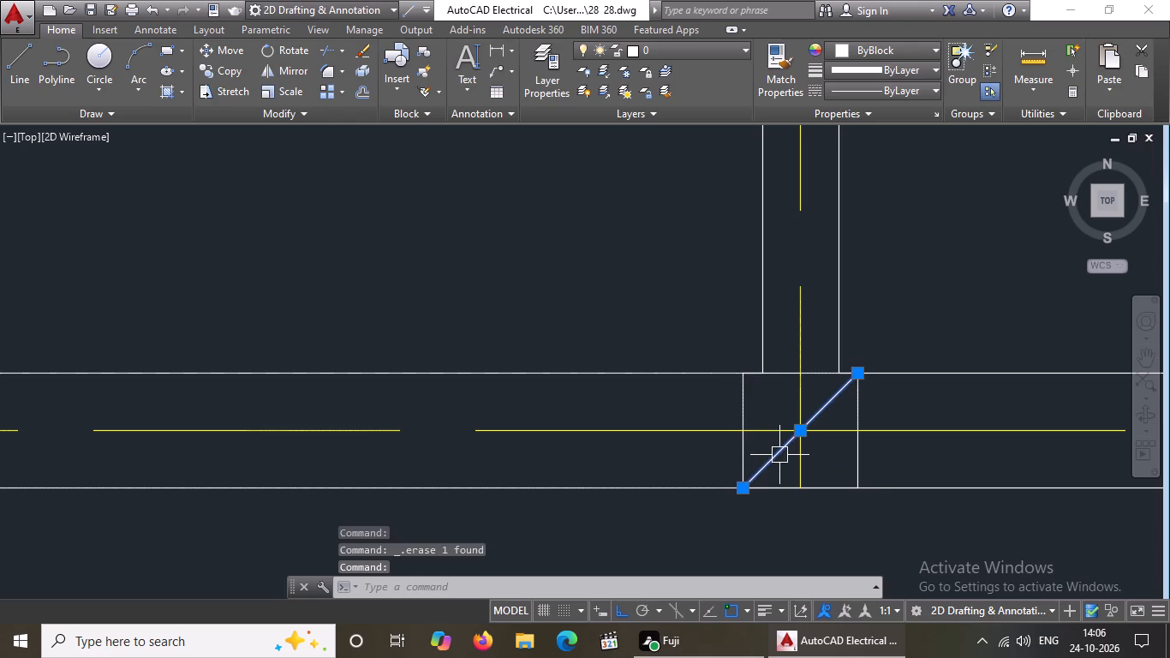
{"action": "key", "text": "Delete"}
Trim the horizontal and vertical yellow centre lines inside the bottom outer wall's middle column square.
{"action": "type", "text": "TR"}
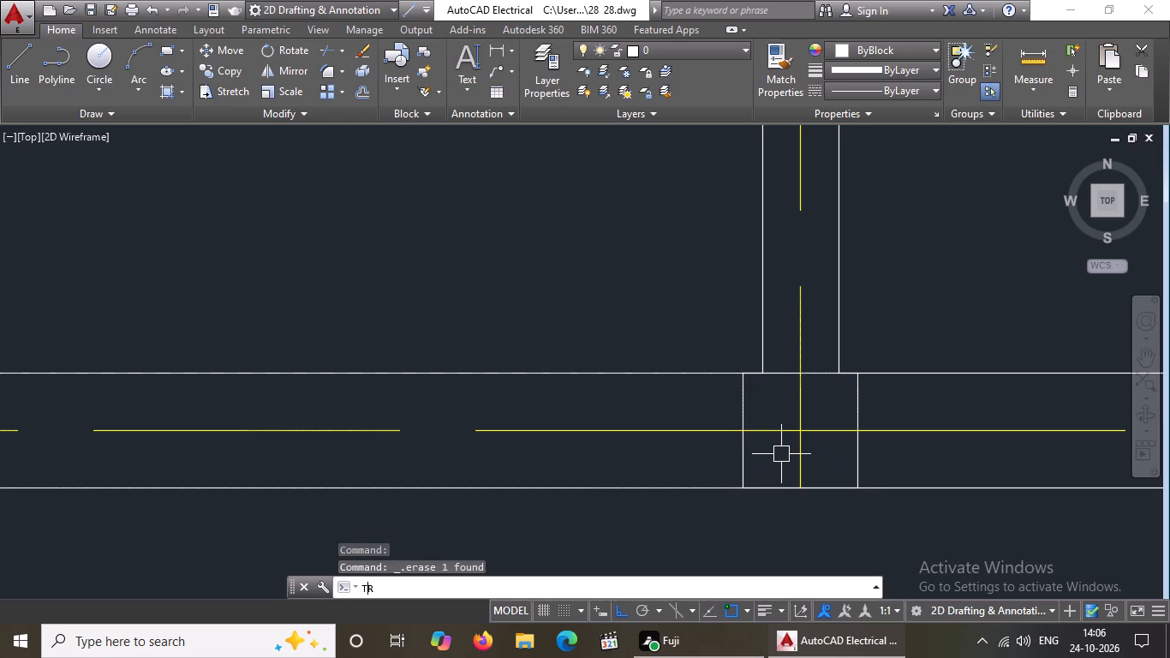
{"action": "key", "text": "space"}
{"action": "key", "text": "space"}
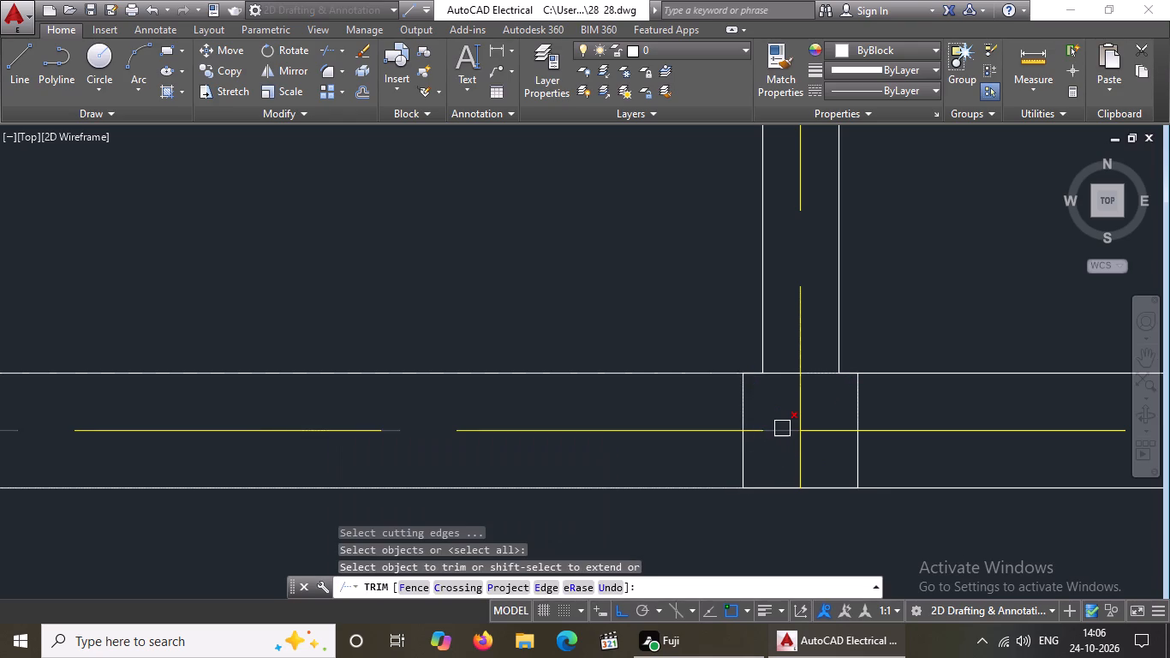
{"action": "left_click", "coordinate": [784, 428]}
{"action": "left_click", "coordinate": [762, 433]}
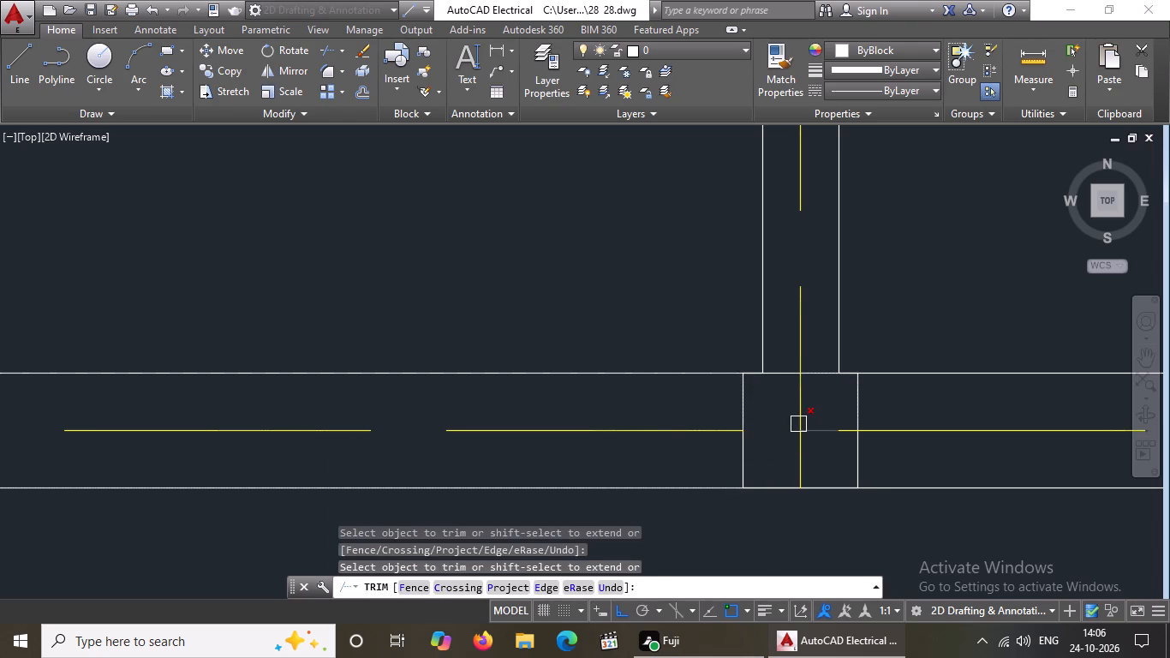
{"action": "left_click", "coordinate": [798, 419]}
{"action": "left_click", "coordinate": [809, 434]}
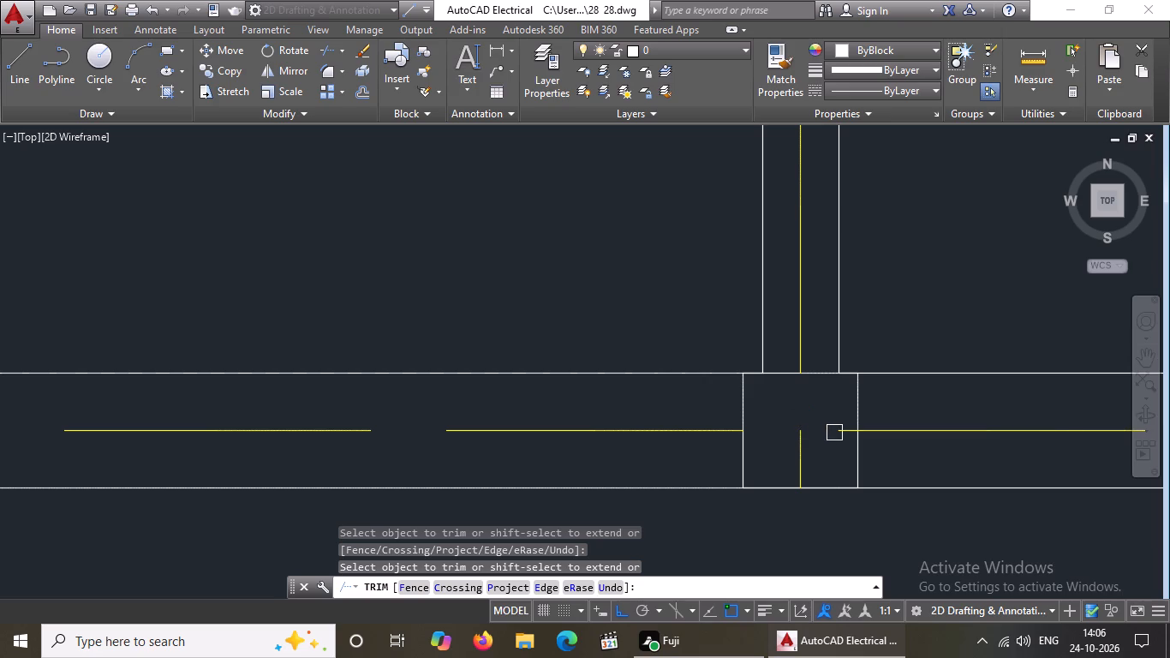
{"action": "left_click", "coordinate": [840, 435]}
{"action": "left_click_drag", "start_coordinate": [805, 437], "coordinate": [803, 447]}
Trim the horizontal and vertical yellow centre lines inside the bottom-right corner column square.
{"action": "scroll", "coordinate": [797, 427], "scroll_direction": "down", "scroll_amount": 6}
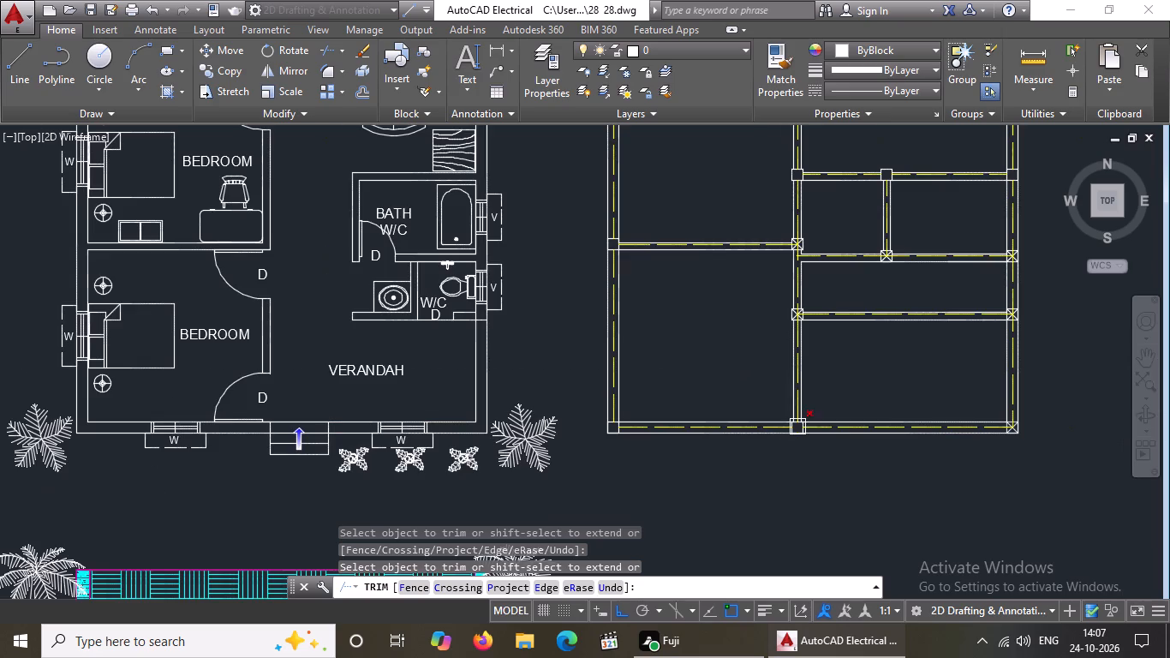
{"action": "scroll", "coordinate": [1050, 440], "scroll_direction": "up", "scroll_amount": 4}
{"action": "scroll", "coordinate": [801, 353], "scroll_direction": "up", "scroll_amount": 2}
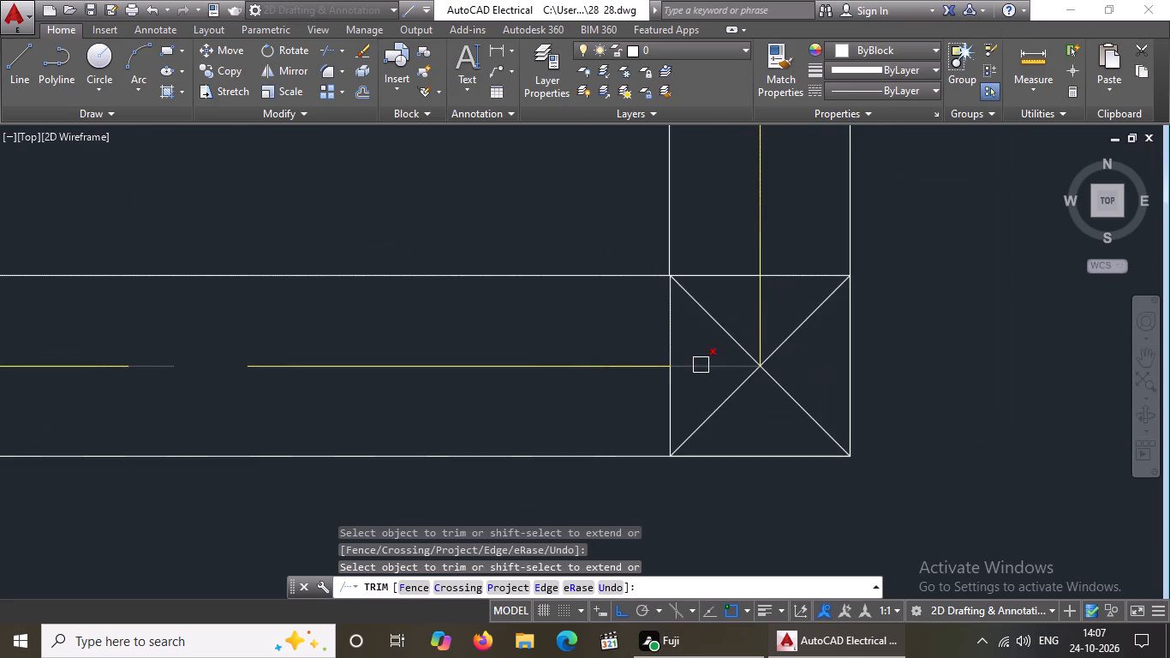
{"action": "left_click", "coordinate": [700, 365]}
{"action": "left_click", "coordinate": [757, 344]}
{"action": "key", "text": "Escape"}
Erase both diagonal cross lines of the bottom-right corner column.
{"action": "left_click", "coordinate": [740, 350]}
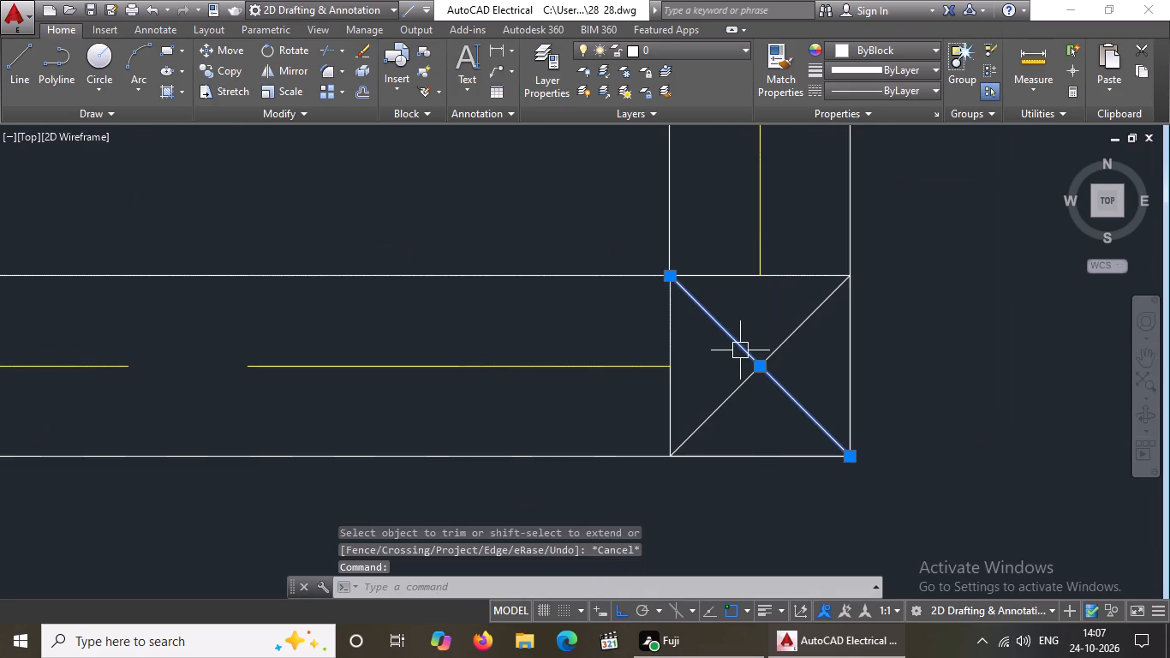
{"action": "key", "text": "Delete"}
{"action": "left_click", "coordinate": [759, 368]}
{"action": "key", "text": "Delete"}
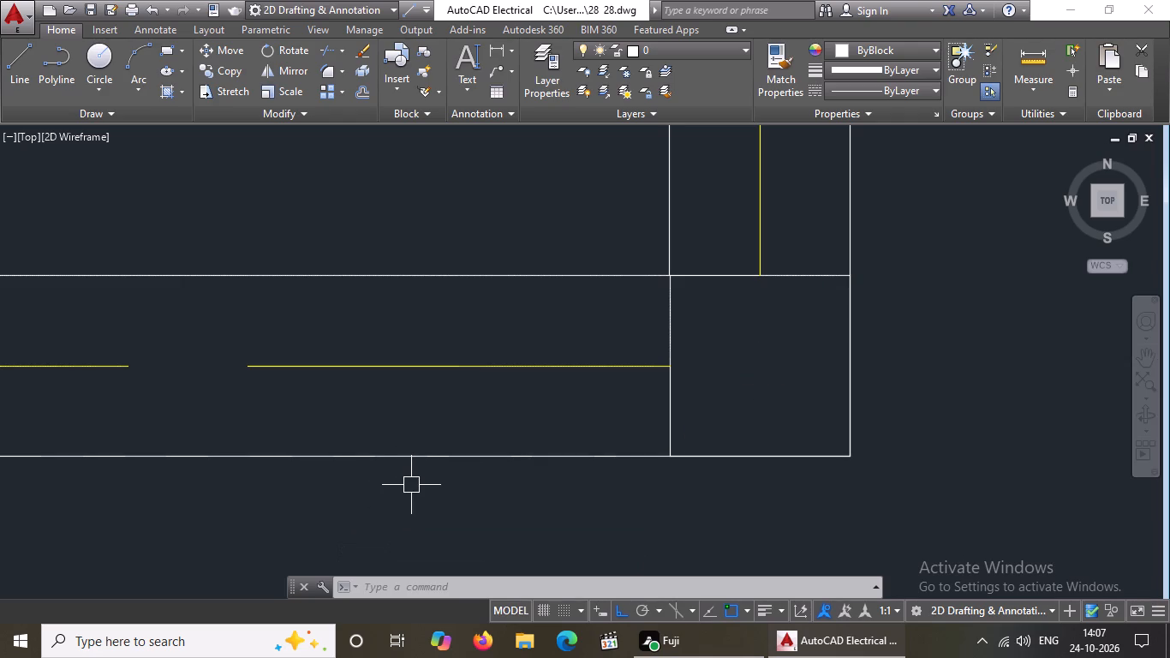
Erase both diagonal cross lines of the interior column at the top-left corner of the bottom-right room.
{"action": "scroll", "coordinate": [676, 396], "scroll_direction": "down", "scroll_amount": 4}
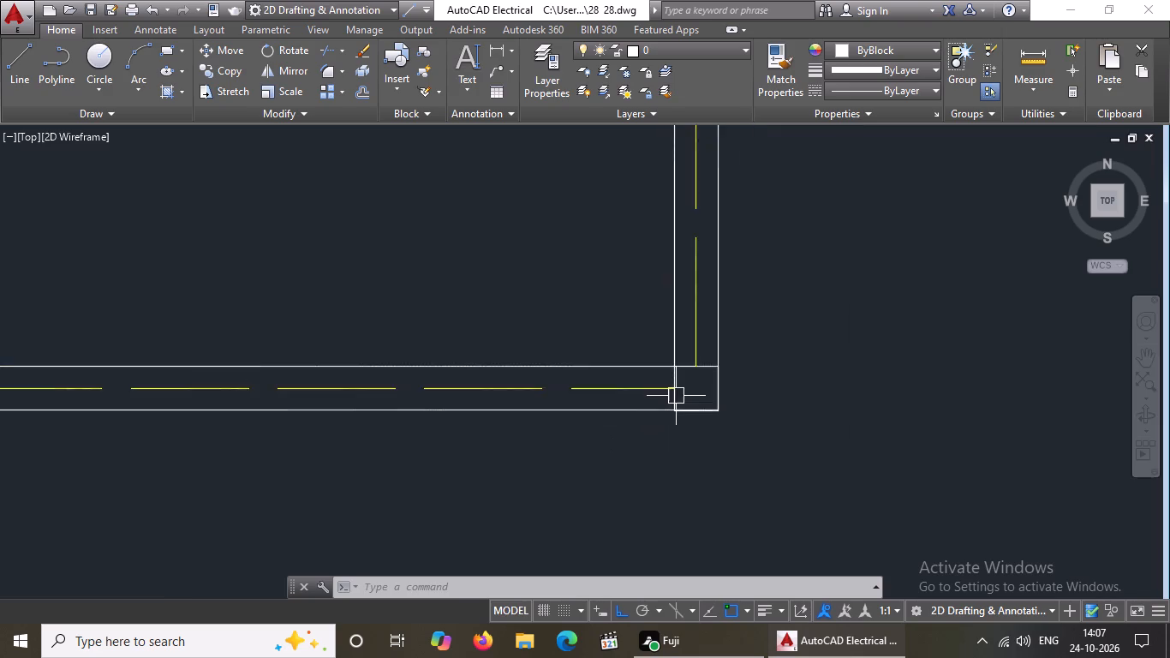
{"action": "scroll", "coordinate": [676, 396], "scroll_direction": "down", "scroll_amount": 2}
{"action": "scroll", "coordinate": [477, 285], "scroll_direction": "up", "scroll_amount": 3}
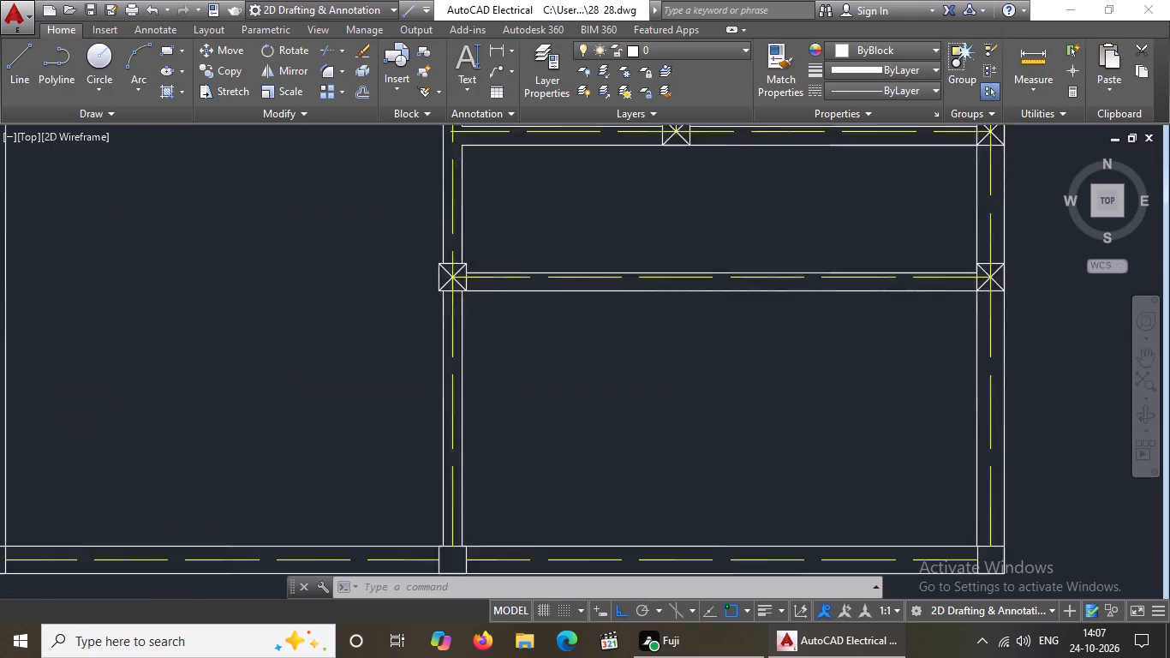
{"action": "scroll", "coordinate": [384, 263], "scroll_direction": "up", "scroll_amount": 3}
{"action": "left_click", "coordinate": [533, 258]}
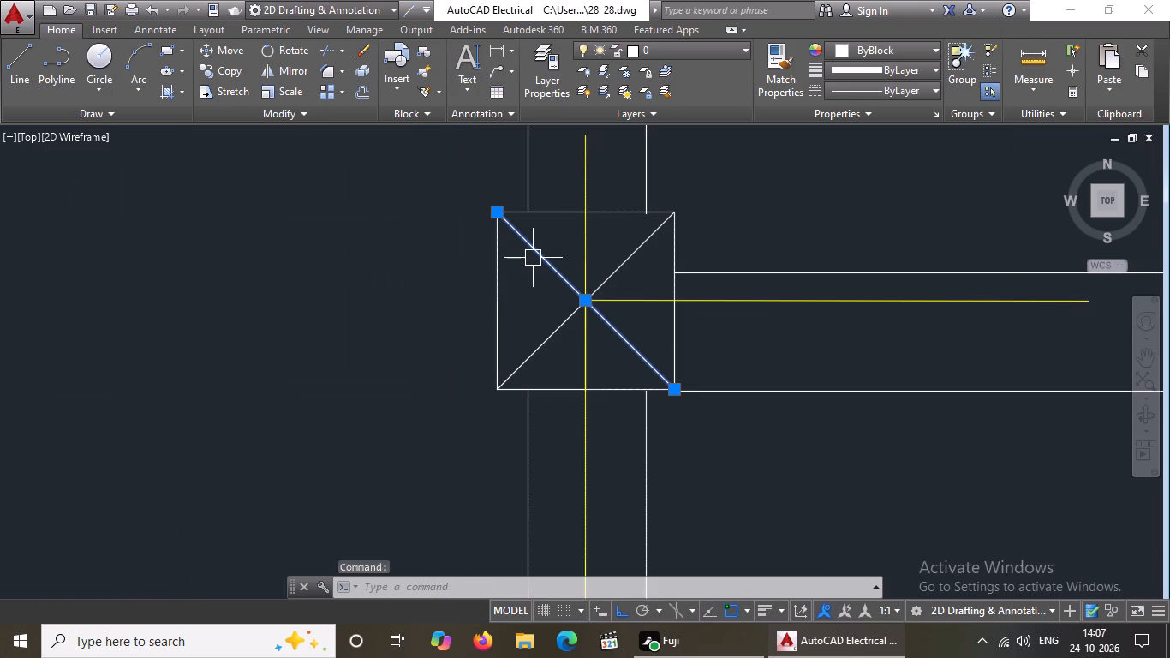
{"action": "key", "text": "Delete"}
{"action": "left_click_drag", "start_coordinate": [539, 327], "coordinate": [540, 337]}
{"action": "left_click", "coordinate": [550, 350]}
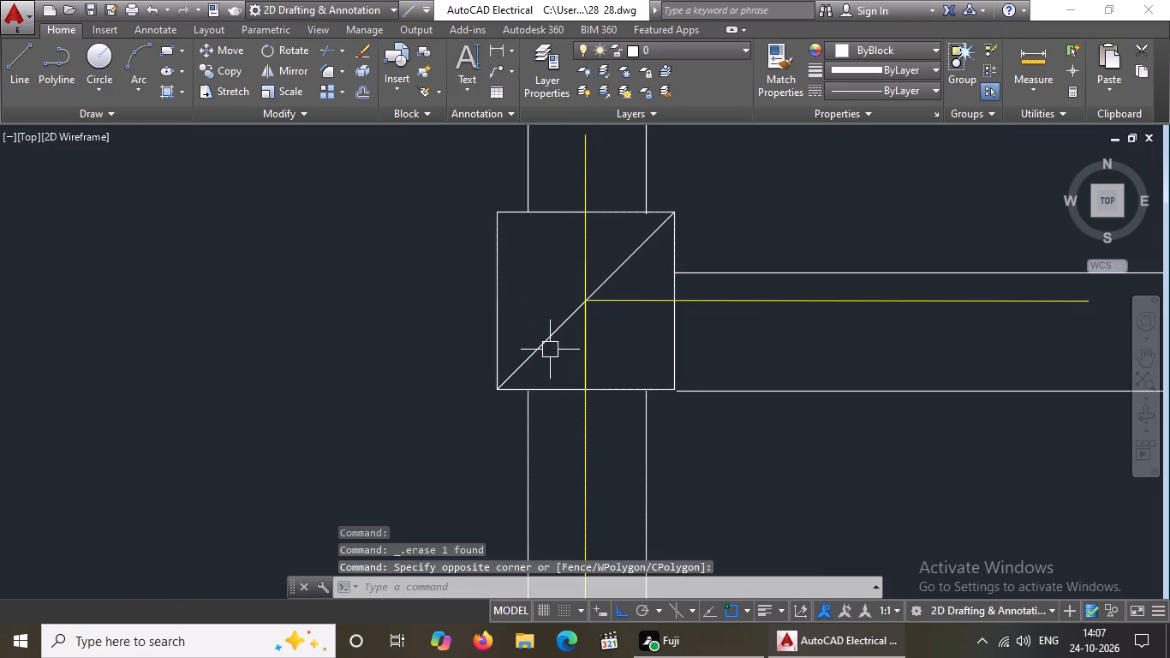
{"action": "left_click", "coordinate": [550, 343]}
{"action": "key", "text": "Delete"}
{"action": "key", "text": "Escape"}
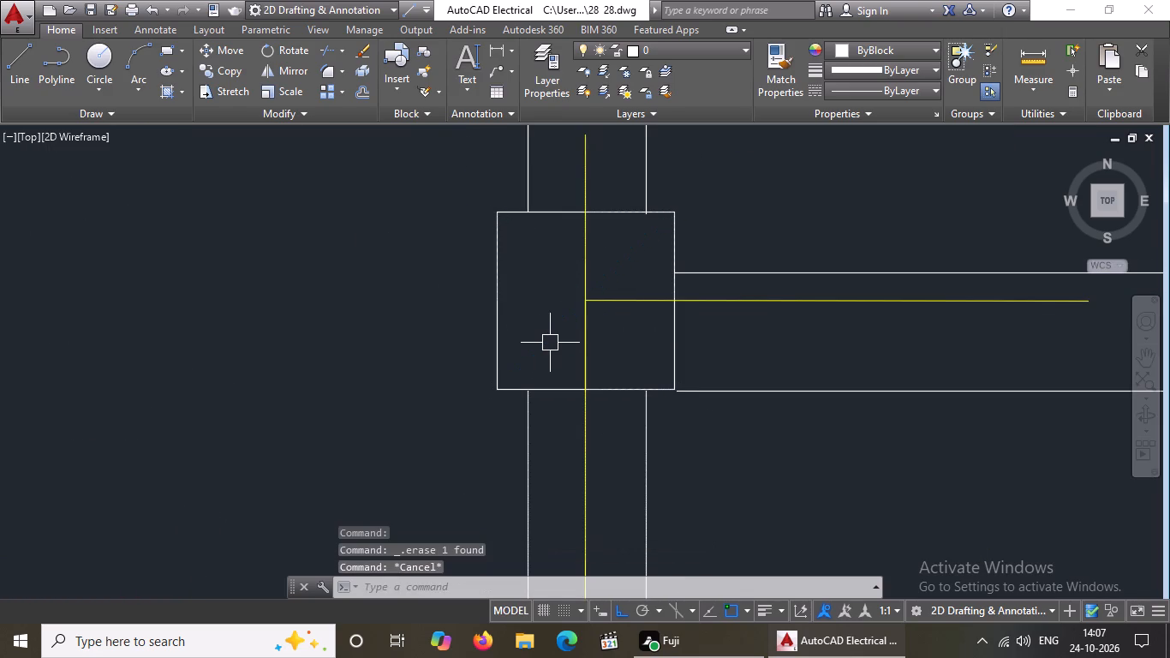
Trim the horizontal and vertical yellow centre lines inside the interior column square at the bottom-right room's top-left corner.
{"action": "type", "text": "TR"}
{"action": "key", "text": "Return"}
{"action": "key", "text": "Return"}
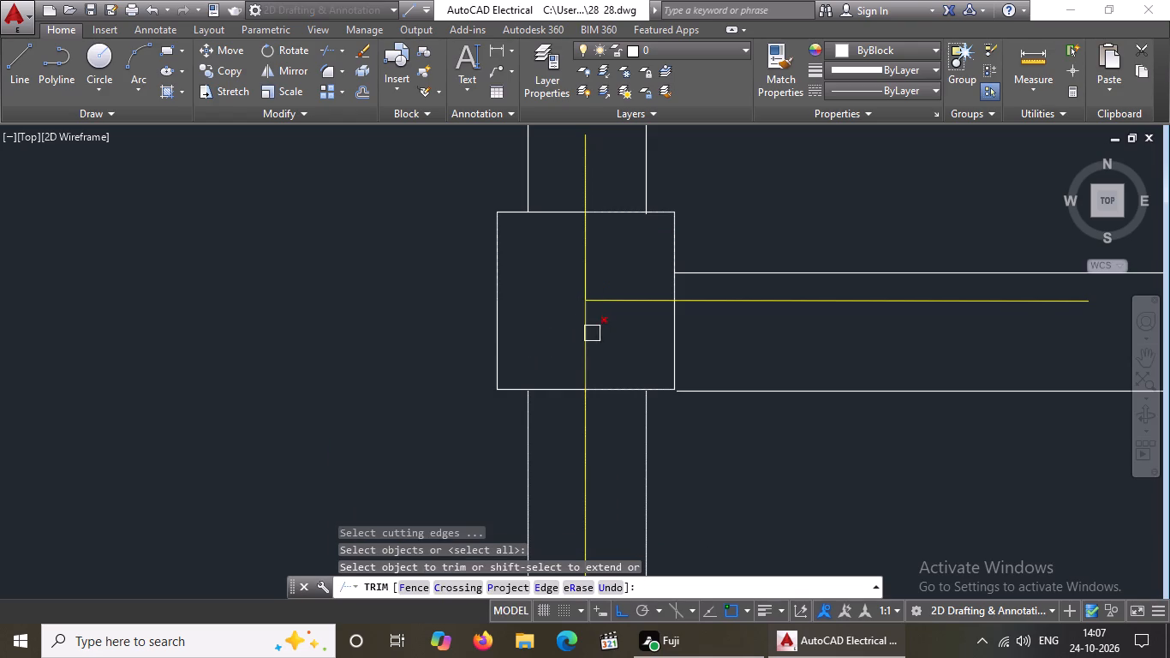
{"action": "left_click", "coordinate": [583, 361]}
{"action": "left_click", "coordinate": [582, 351]}
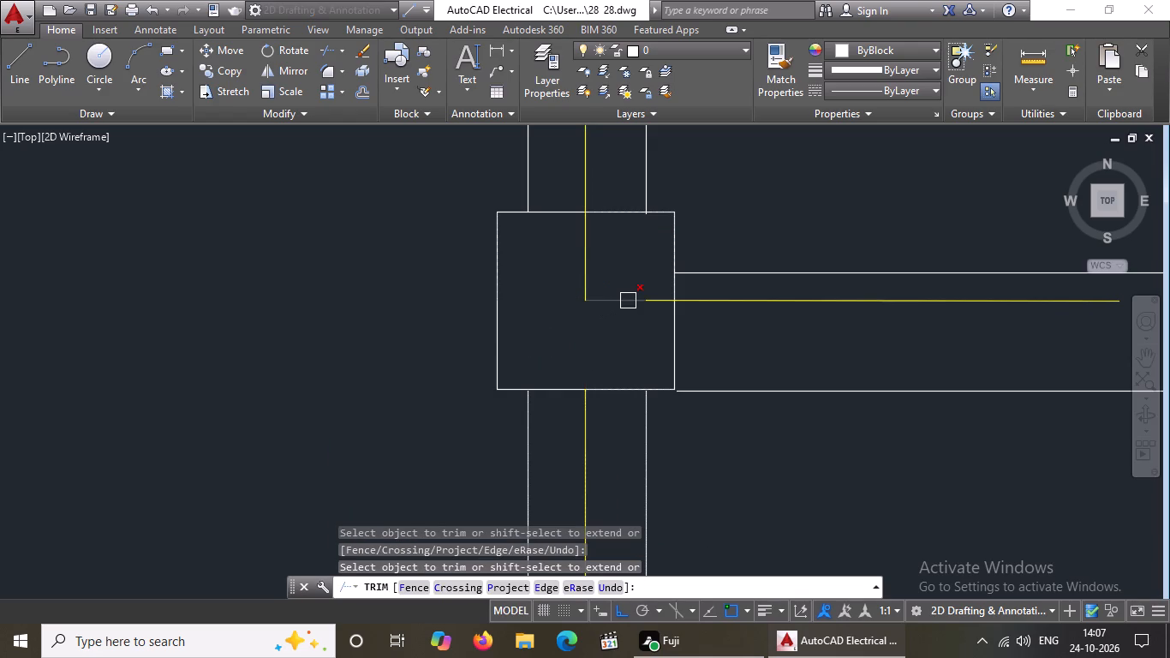
{"action": "left_click", "coordinate": [624, 302]}
{"action": "left_click", "coordinate": [645, 296]}
{"action": "left_click", "coordinate": [582, 302]}
{"action": "left_click", "coordinate": [585, 270]}
Trim the yellow centre lines inside the right outer wall's column square at the top of the bottom-right room.
{"action": "scroll", "coordinate": [586, 270], "scroll_direction": "down", "scroll_amount": 5}
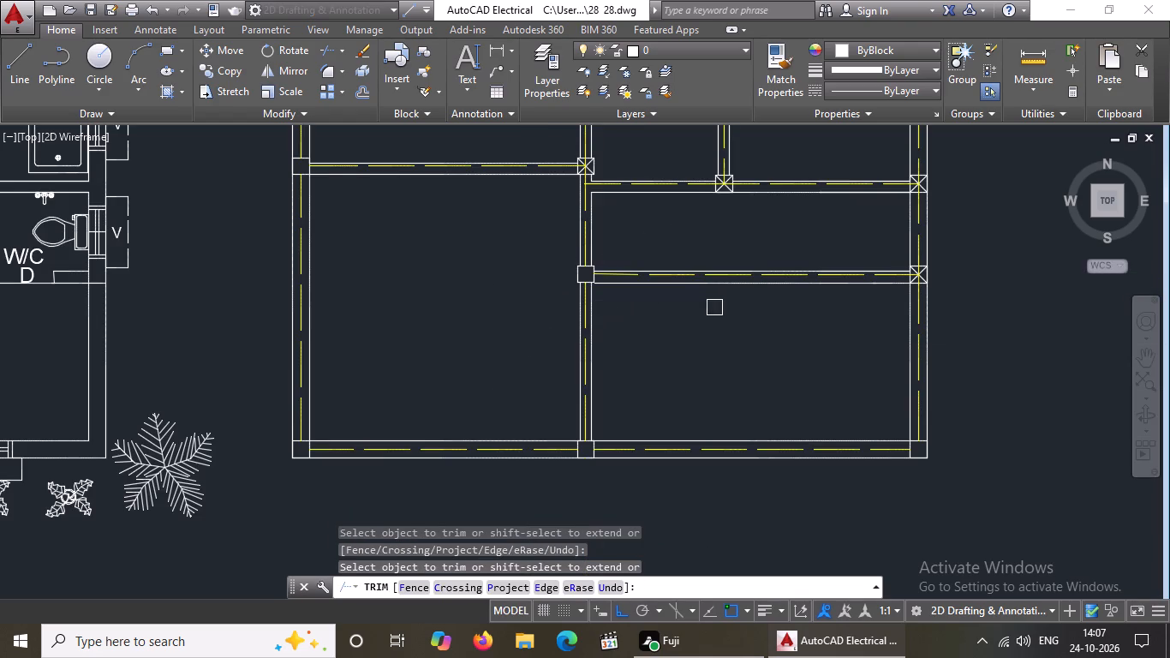
{"action": "scroll", "coordinate": [957, 288], "scroll_direction": "up", "scroll_amount": 2}
{"action": "scroll", "coordinate": [828, 264], "scroll_direction": "up", "scroll_amount": 2}
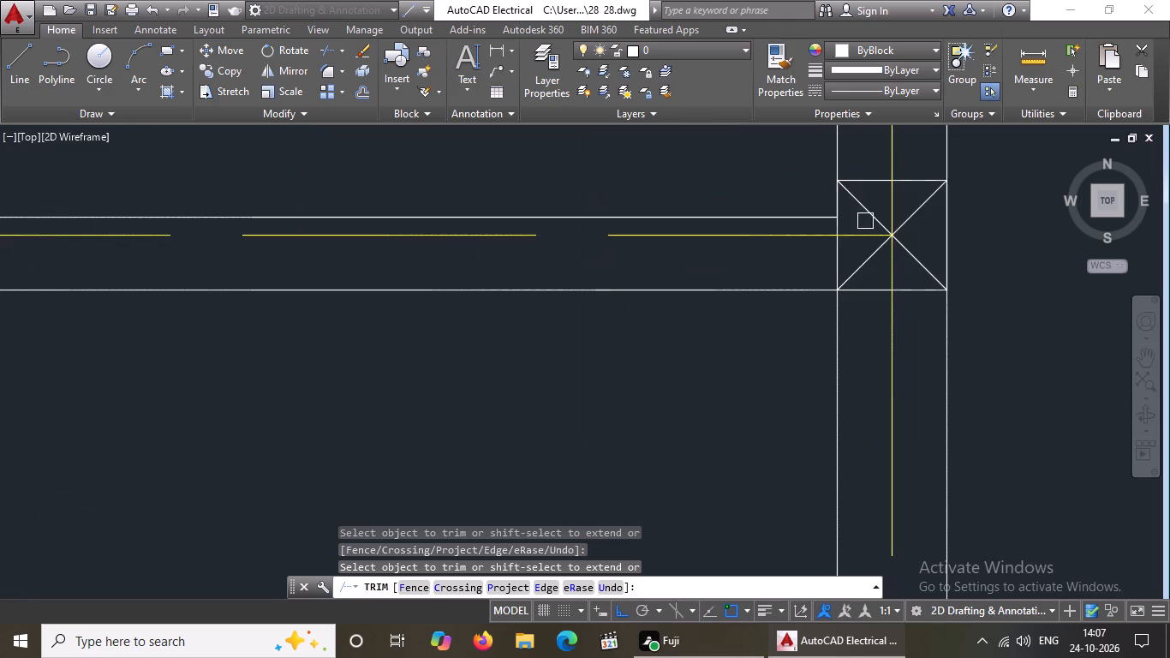
{"action": "left_click", "coordinate": [866, 240]}
{"action": "left_click", "coordinate": [898, 206]}
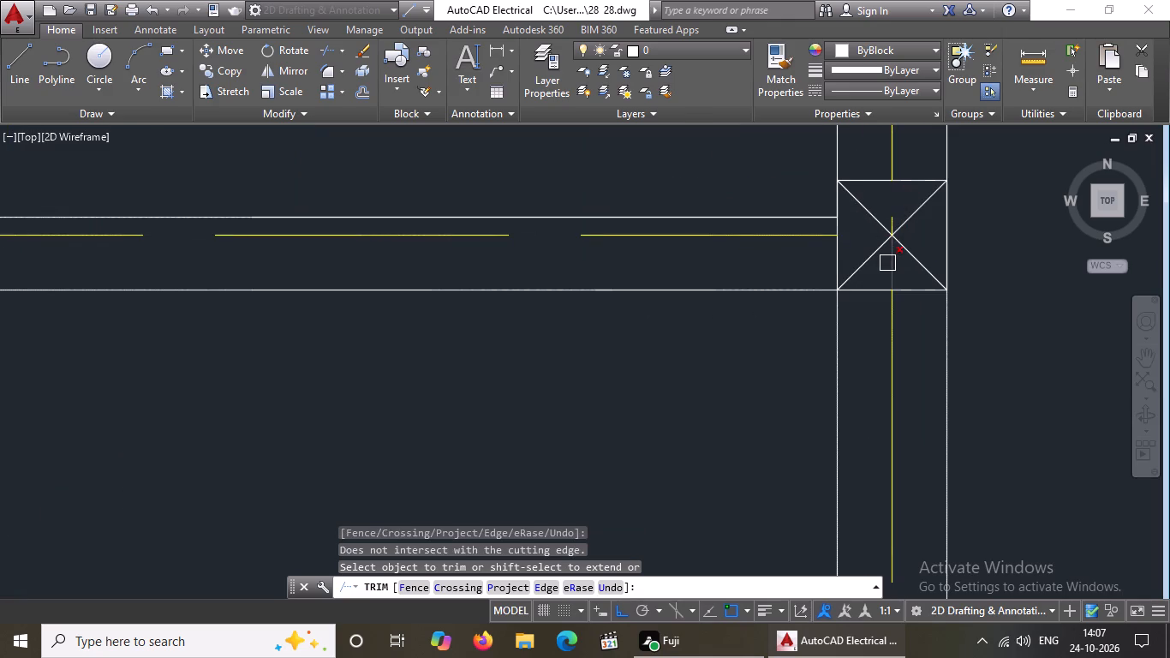
{"action": "left_click", "coordinate": [887, 263]}
{"action": "key", "text": "Escape"}
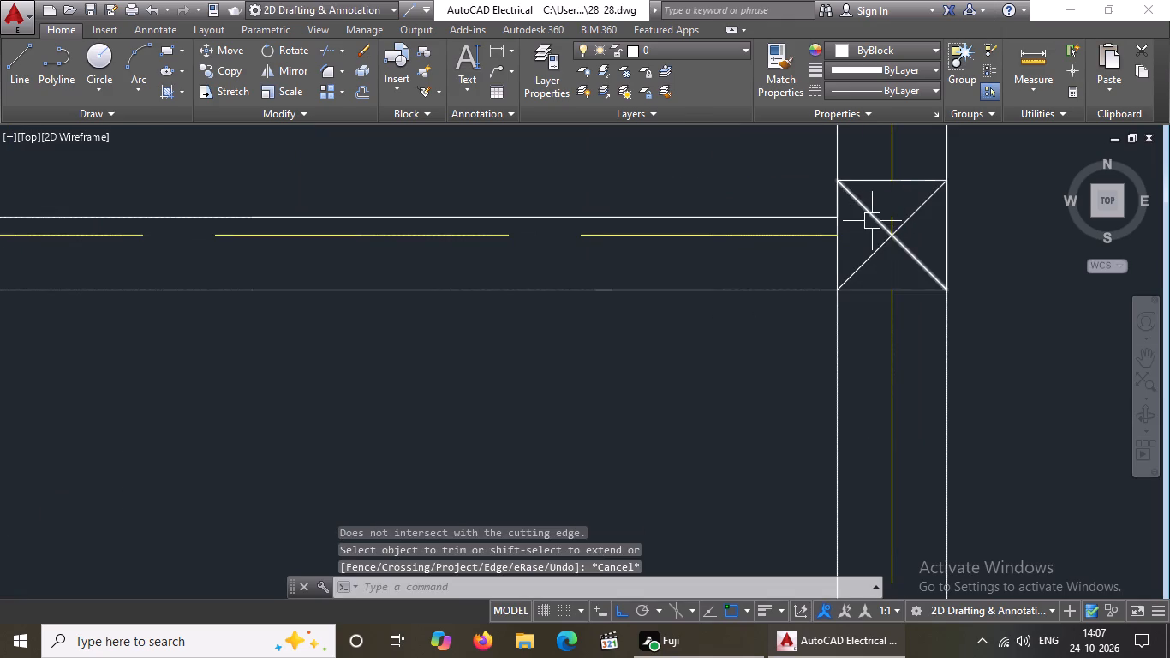
Erase both diagonal cross lines and the leftover vertical yellow fragment inside the same right outer wall column square.
{"action": "left_click", "coordinate": [872, 221]}
{"action": "key", "text": "Delete"}
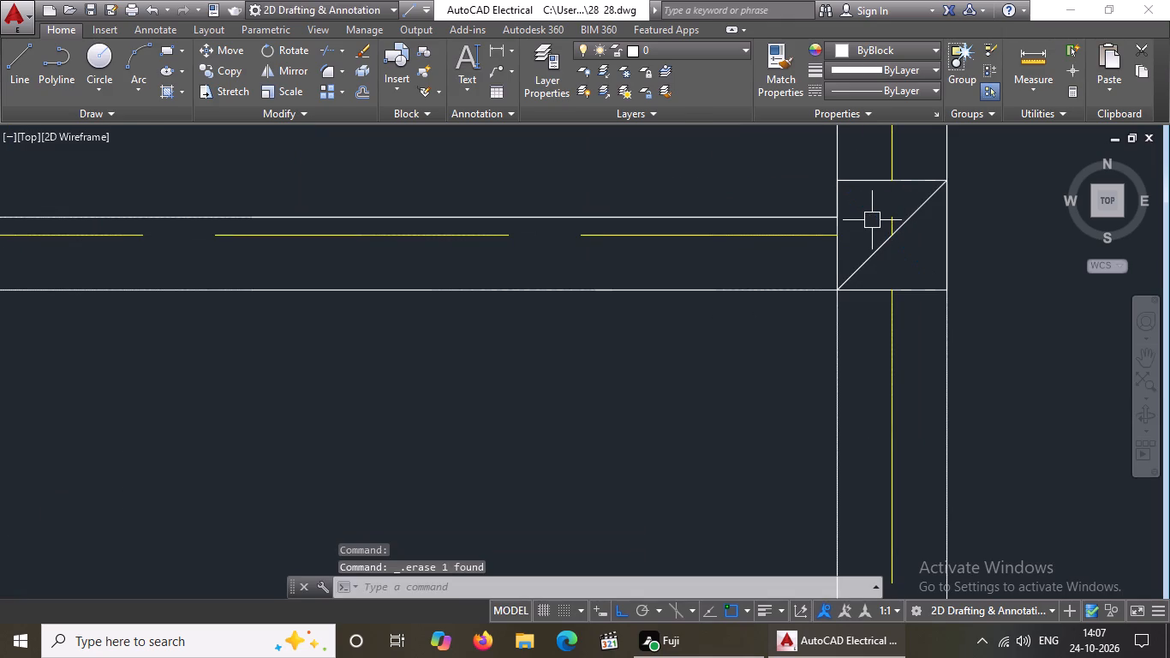
{"action": "left_click", "coordinate": [878, 244]}
{"action": "key", "text": "Delete"}
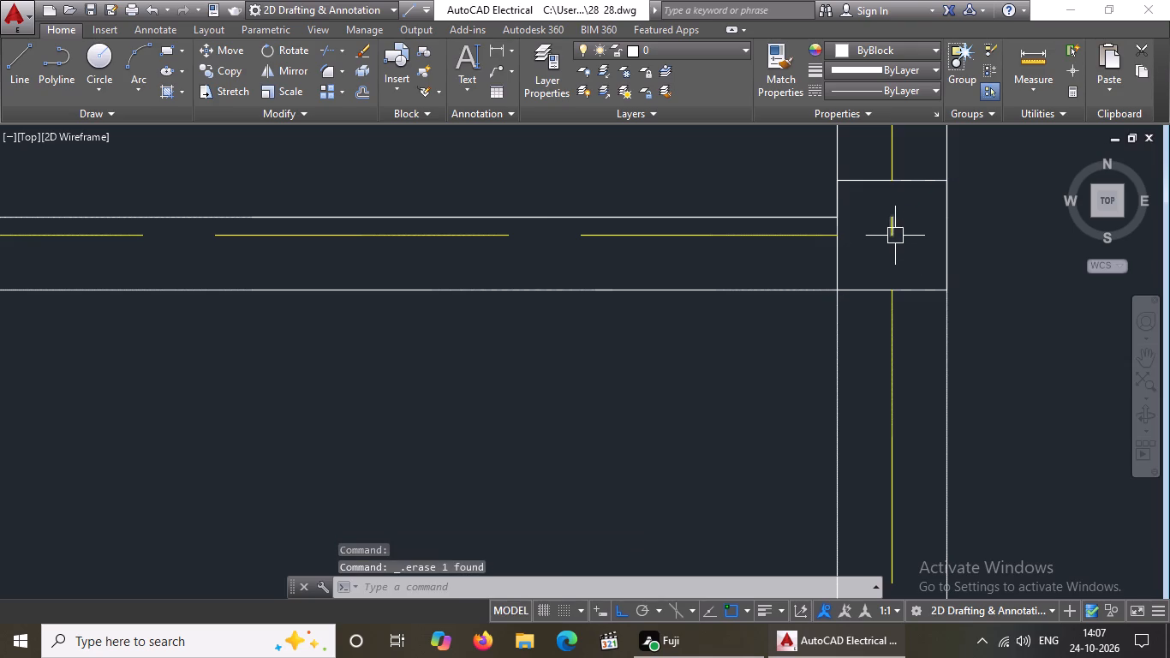
{"action": "left_click", "coordinate": [890, 231]}
{"action": "key", "text": "Delete"}
Erase both diagonal cross lines of the interior column at the top-right corner of the bottom-left room.
{"action": "scroll", "coordinate": [891, 235], "scroll_direction": "down", "scroll_amount": 6}
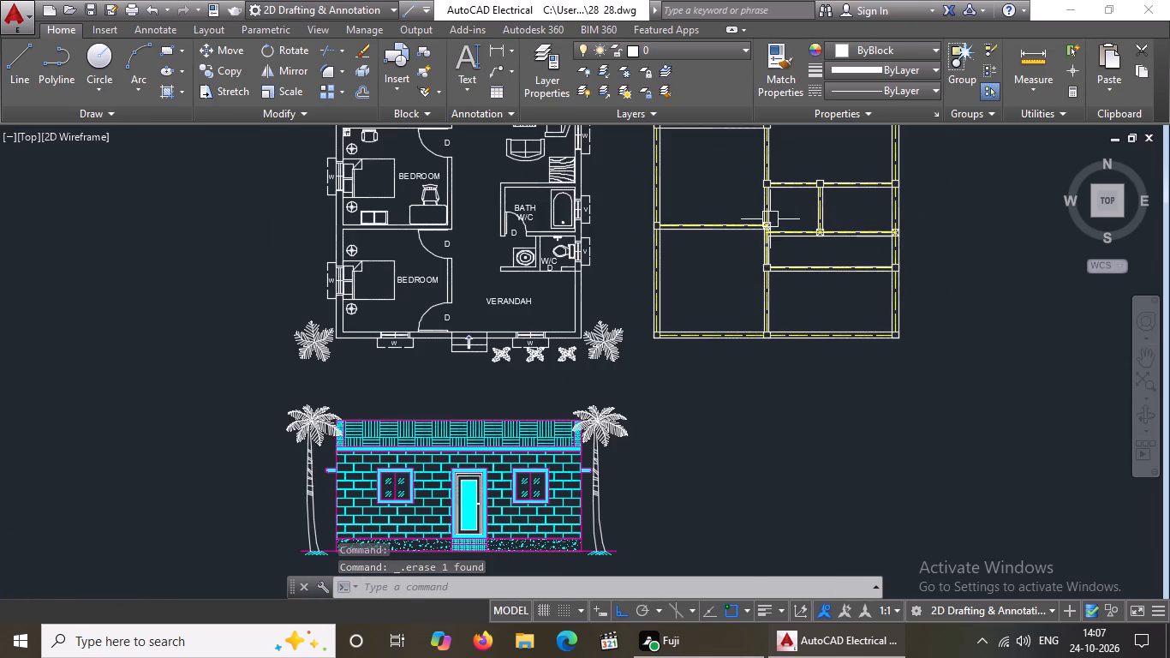
{"action": "scroll", "coordinate": [770, 218], "scroll_direction": "up", "scroll_amount": 6}
{"action": "left_click", "coordinate": [647, 288]}
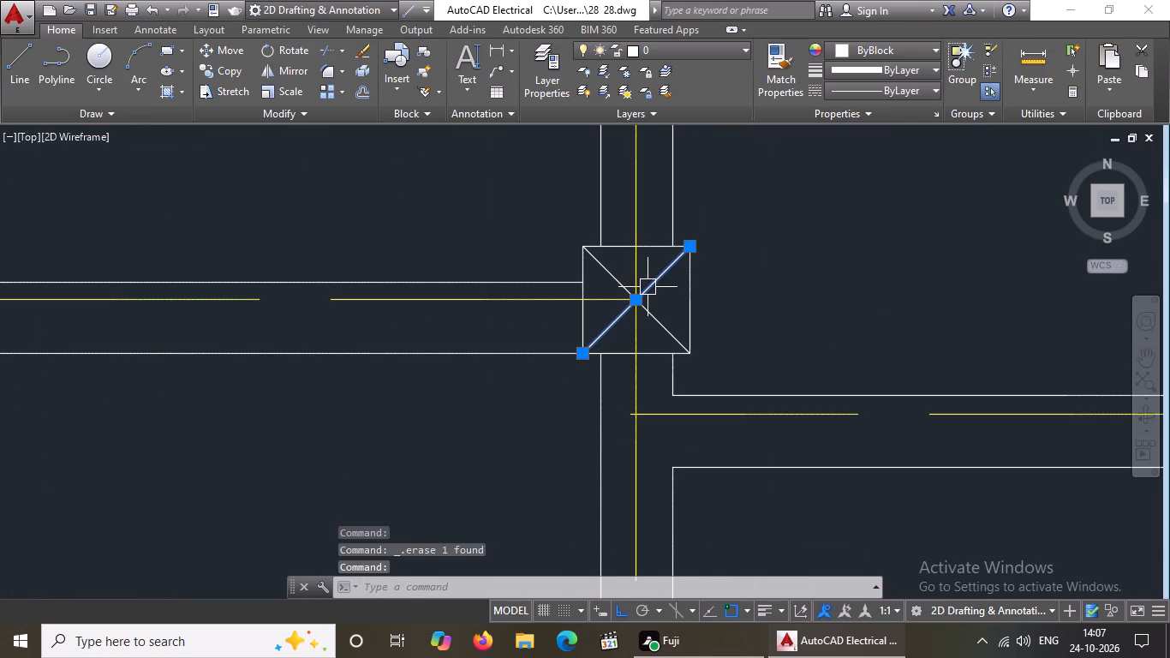
{"action": "key", "text": "Delete"}
{"action": "left_click", "coordinate": [648, 322]}
{"action": "key", "text": "Delete"}
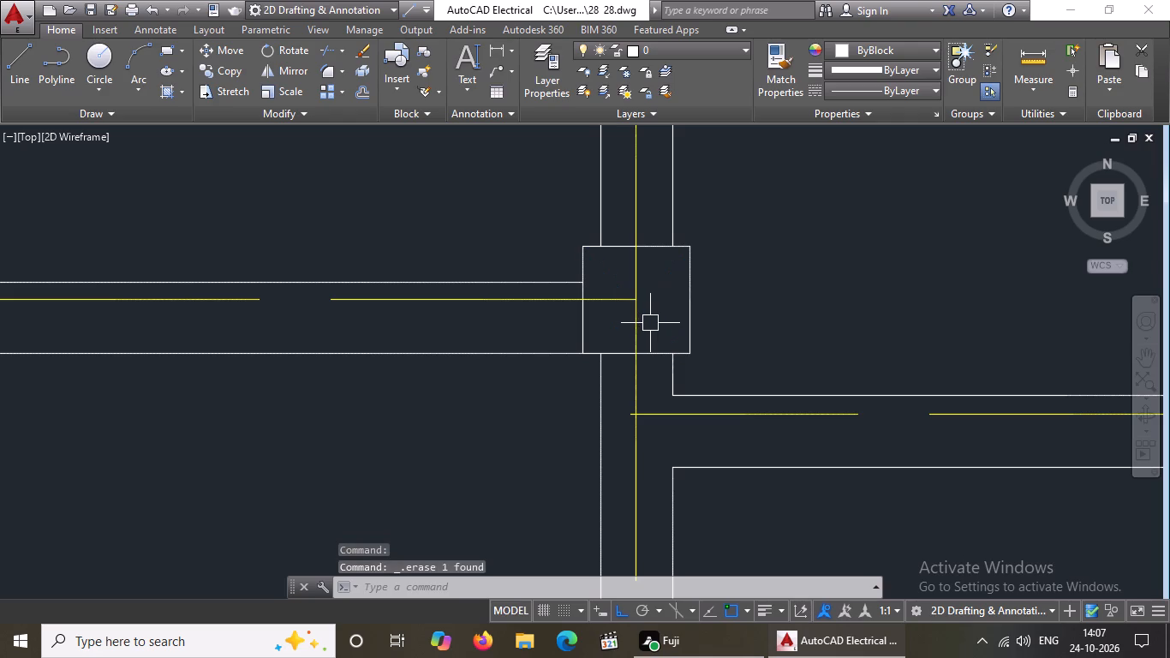
{"action": "key", "text": "Escape"}
Trim the horizontal and vertical yellow centre lines inside the interior column square at the bottom-left room's top-right corner.
{"action": "type", "text": "TR"}
{"action": "key", "text": "Return"}
{"action": "key", "text": "Return"}
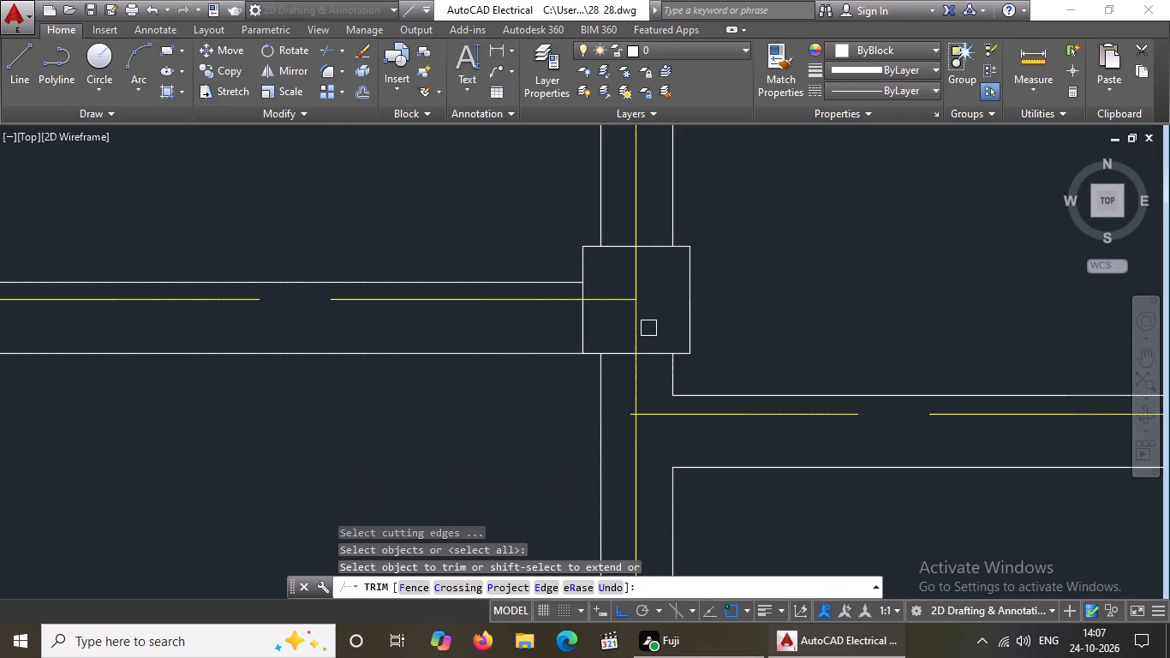
{"action": "left_click", "coordinate": [641, 339]}
{"action": "left_click", "coordinate": [612, 302]}
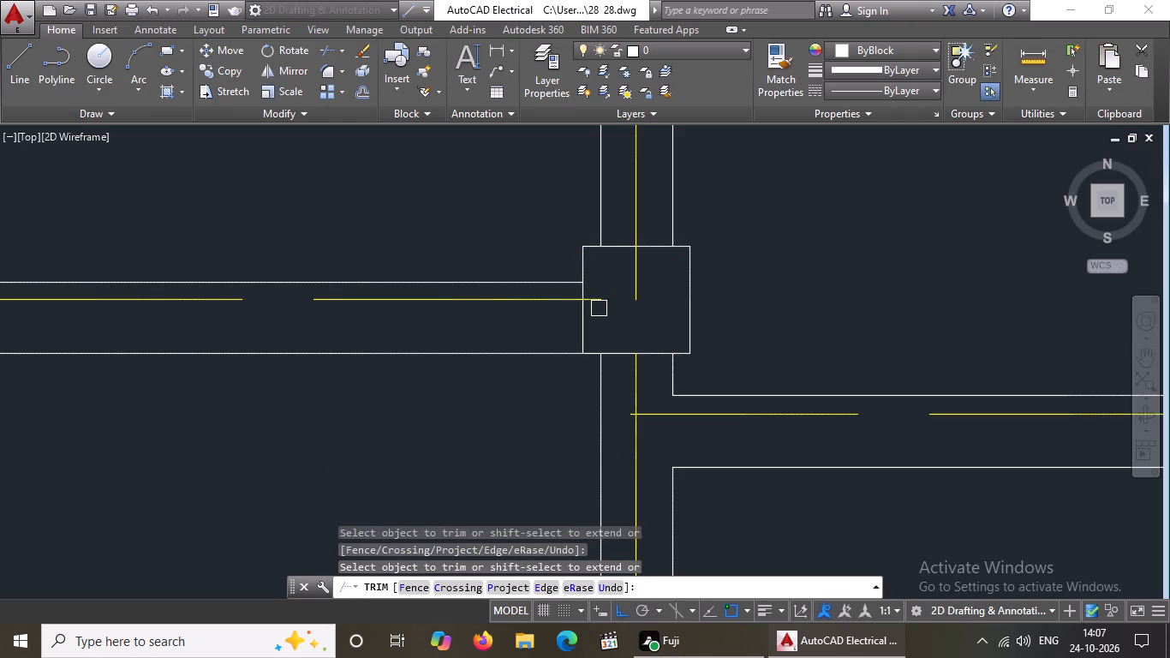
{"action": "left_click", "coordinate": [597, 307]}
{"action": "left_click", "coordinate": [639, 301]}
{"action": "left_click", "coordinate": [639, 278]}
Trim the yellow centre lines inside the column square at the lower end of the partition between the two small rooms.
{"action": "scroll", "coordinate": [638, 278], "scroll_direction": "down", "scroll_amount": 6}
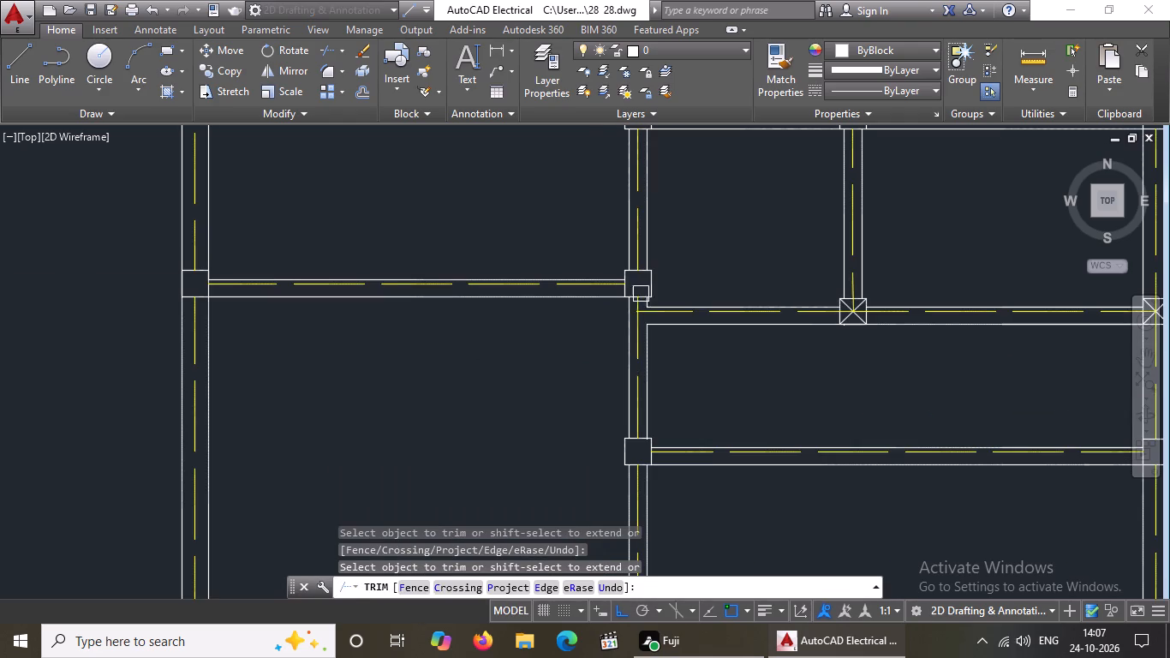
{"action": "scroll", "coordinate": [648, 302], "scroll_direction": "down", "scroll_amount": 3}
{"action": "scroll", "coordinate": [703, 279], "scroll_direction": "up", "scroll_amount": 2}
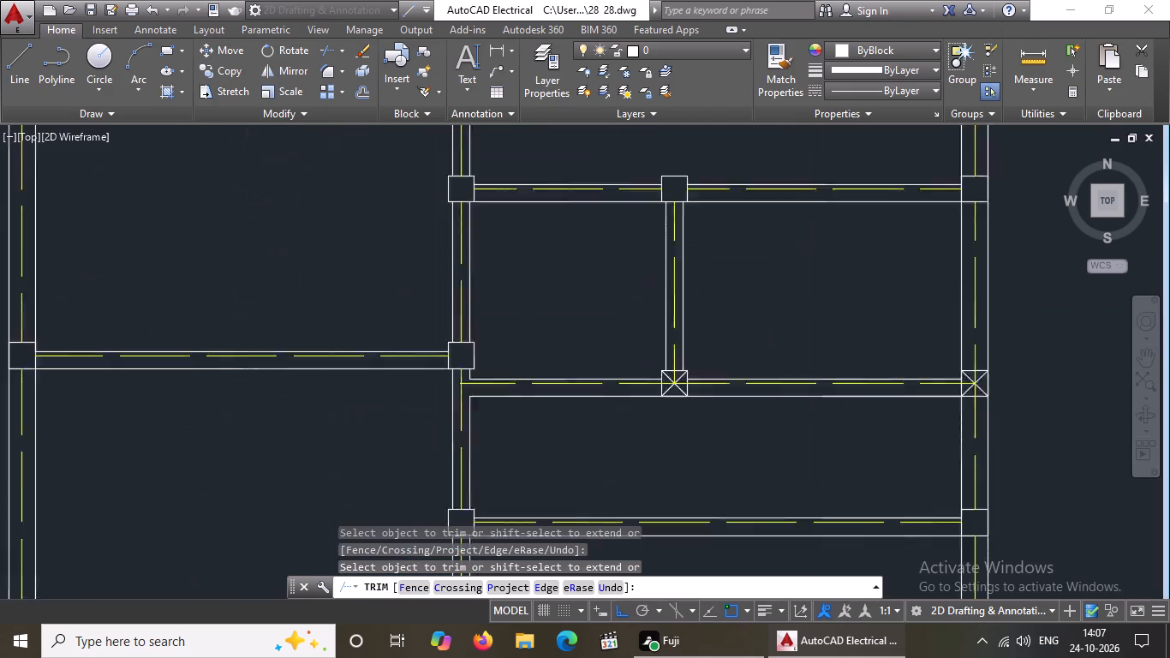
{"action": "scroll", "coordinate": [703, 279], "scroll_direction": "up", "scroll_amount": 2}
{"action": "scroll", "coordinate": [657, 426], "scroll_direction": "up", "scroll_amount": 3}
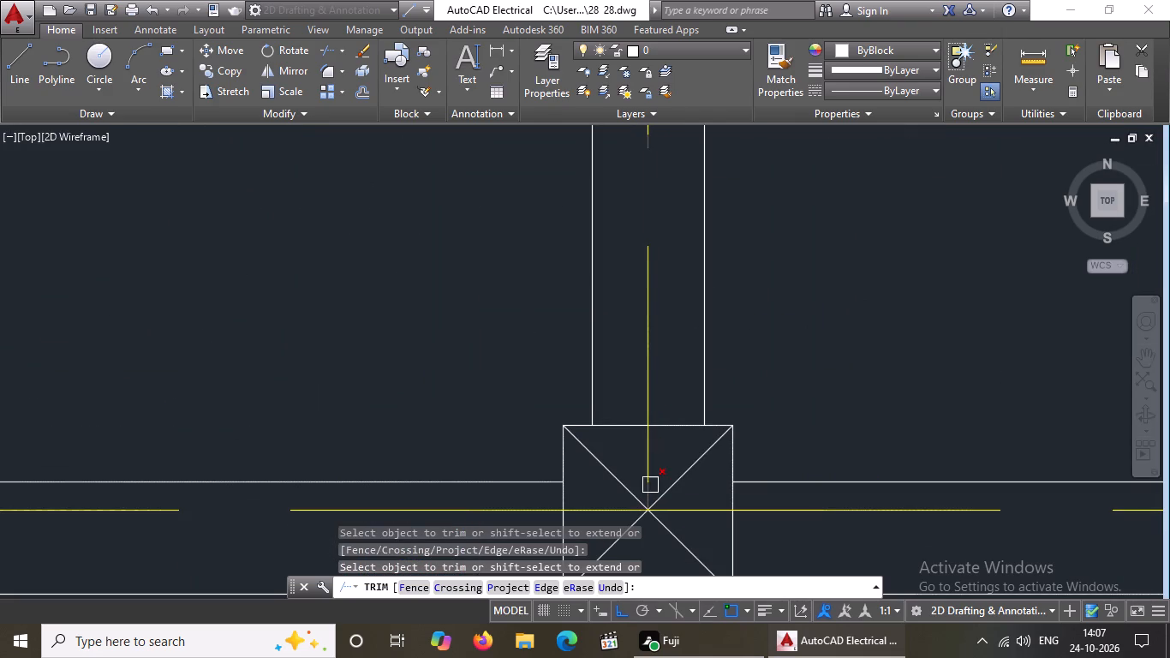
{"action": "left_click", "coordinate": [650, 488]}
{"action": "left_click", "coordinate": [645, 476]}
{"action": "left_click", "coordinate": [624, 518]}
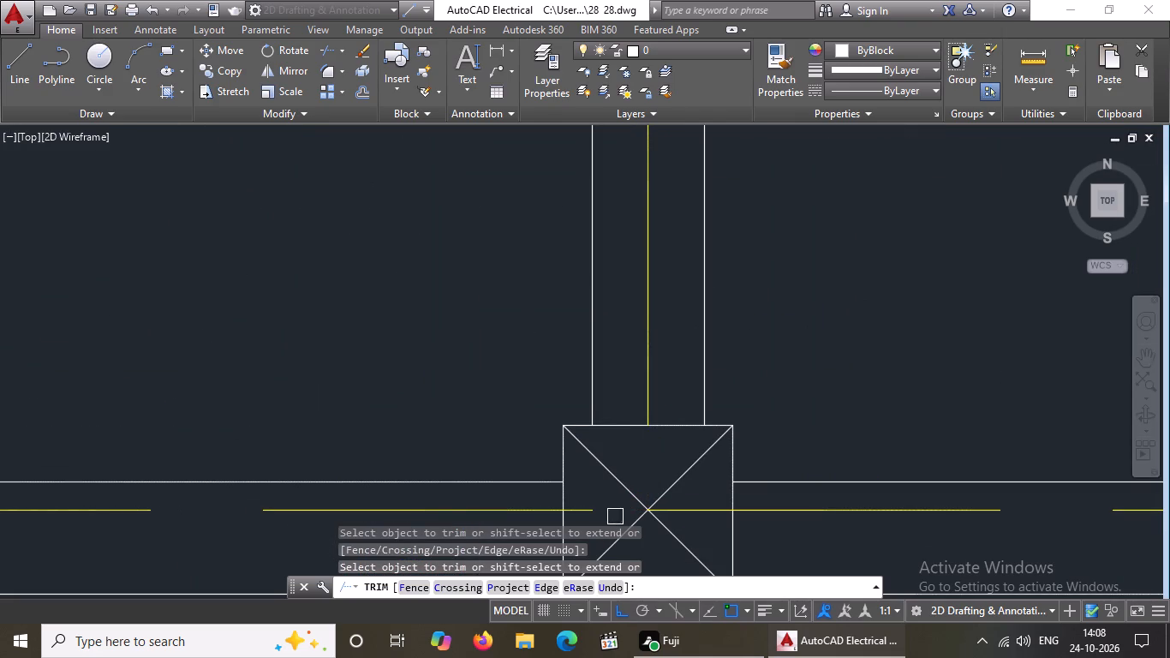
{"action": "left_click_drag", "start_coordinate": [591, 516], "coordinate": [607, 512]}
{"action": "left_click", "coordinate": [670, 511]}
{"action": "left_click", "coordinate": [707, 510]}
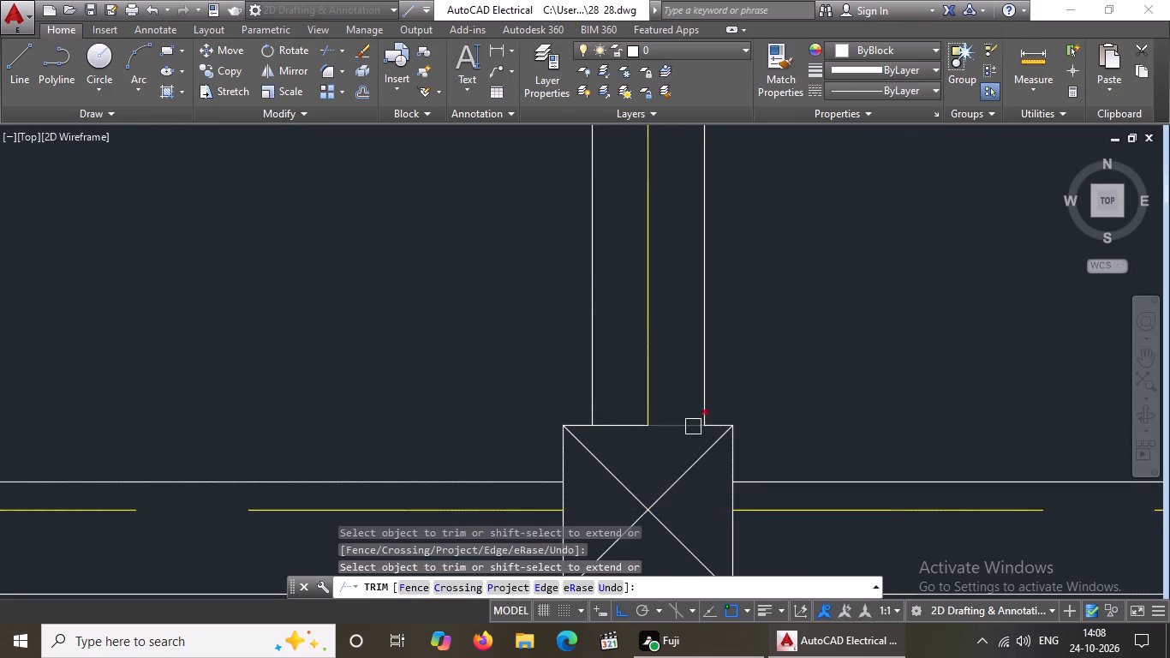
{"action": "scroll", "coordinate": [693, 420], "scroll_direction": "down", "scroll_amount": 4}
{"action": "scroll", "coordinate": [698, 450], "scroll_direction": "up", "scroll_amount": 4}
{"action": "key", "text": "Escape"}
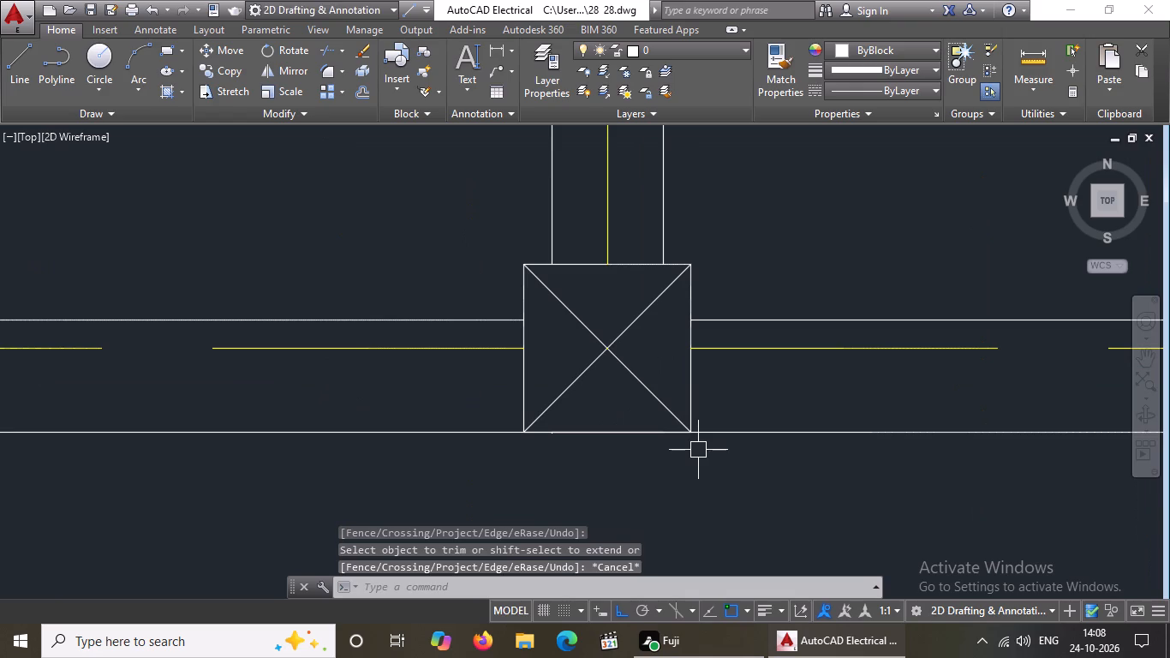
Erase both diagonal cross lines of the column at the lower end of the small rooms' partition.
{"action": "left_click", "coordinate": [654, 399]}
{"action": "key", "text": "Return"}
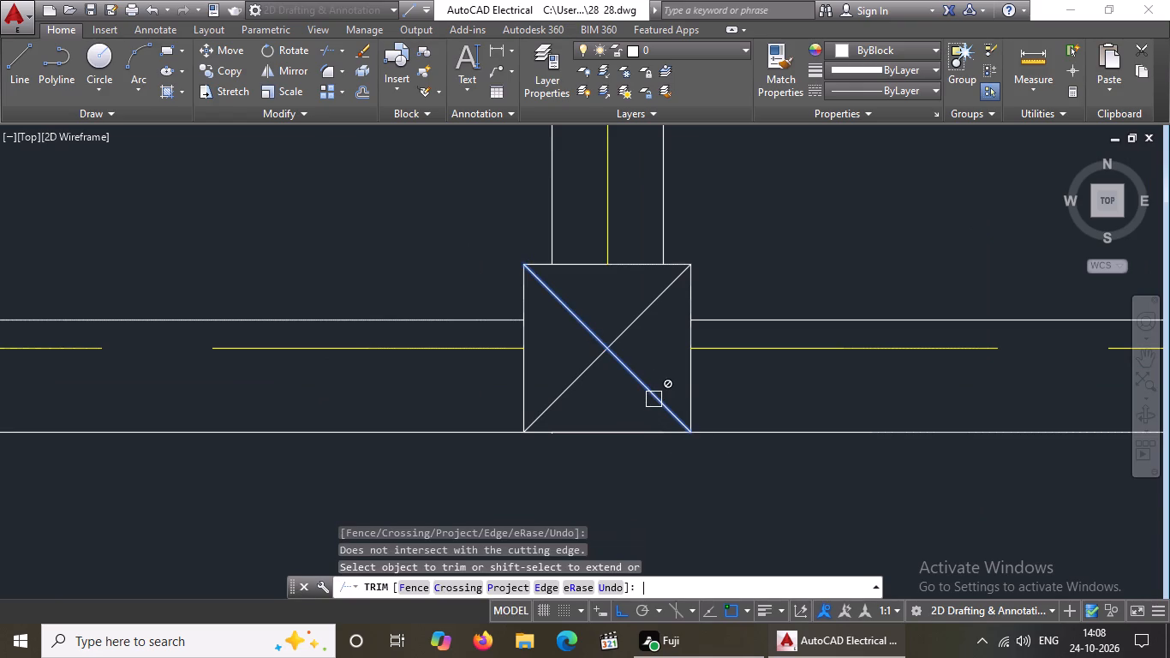
{"action": "key", "text": "Escape"}
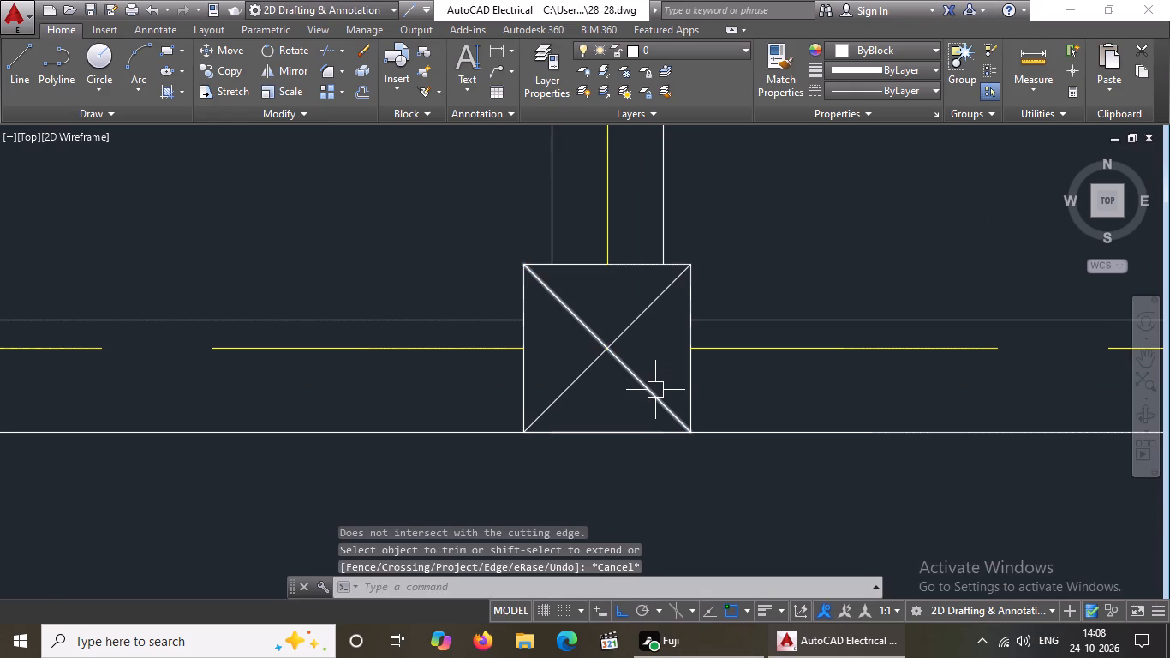
{"action": "left_click", "coordinate": [645, 386]}
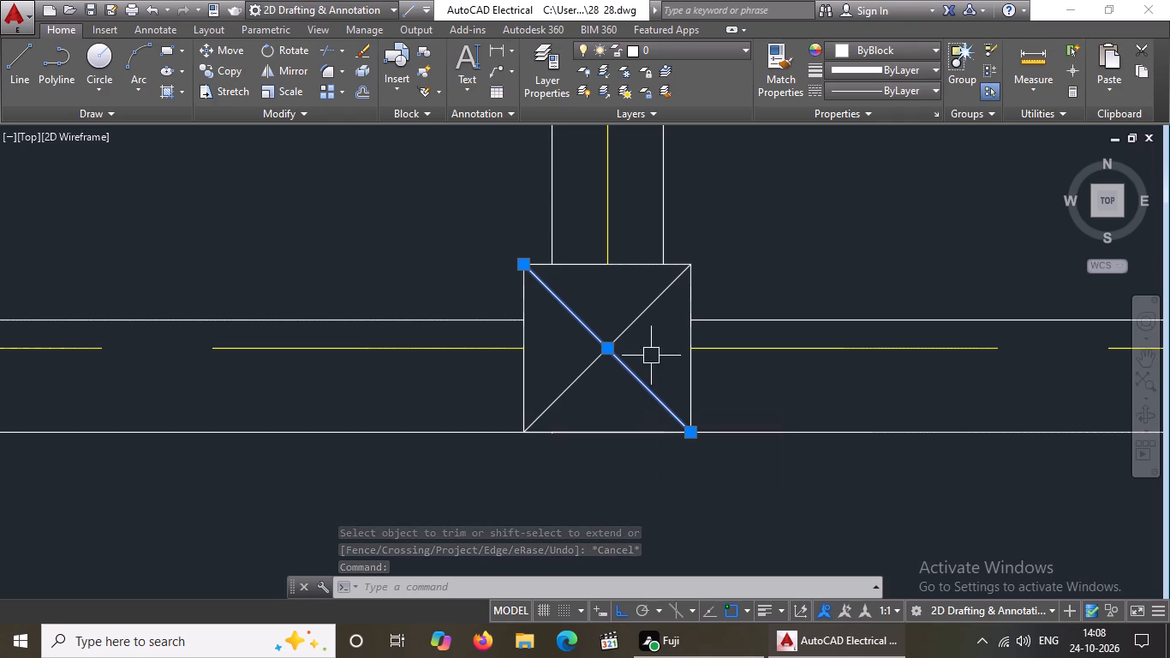
{"action": "key", "text": "Delete"}
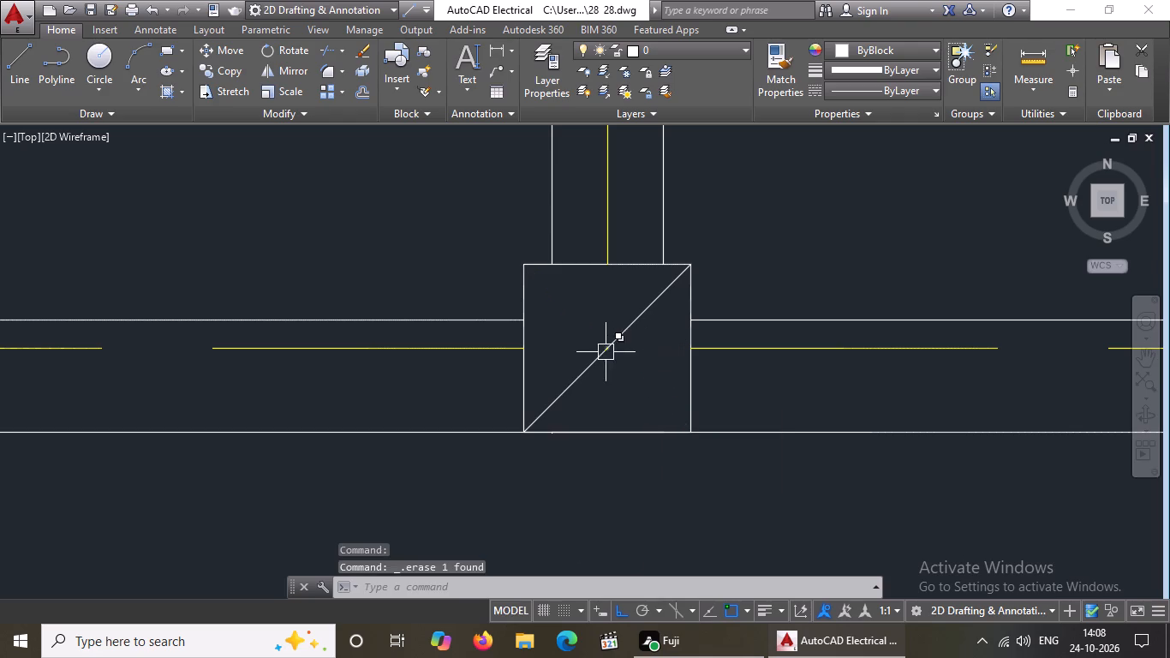
{"action": "left_click", "coordinate": [606, 351]}
{"action": "key", "text": "Delete"}
{"action": "key", "text": "Delete"}
{"action": "left_click", "coordinate": [585, 364]}
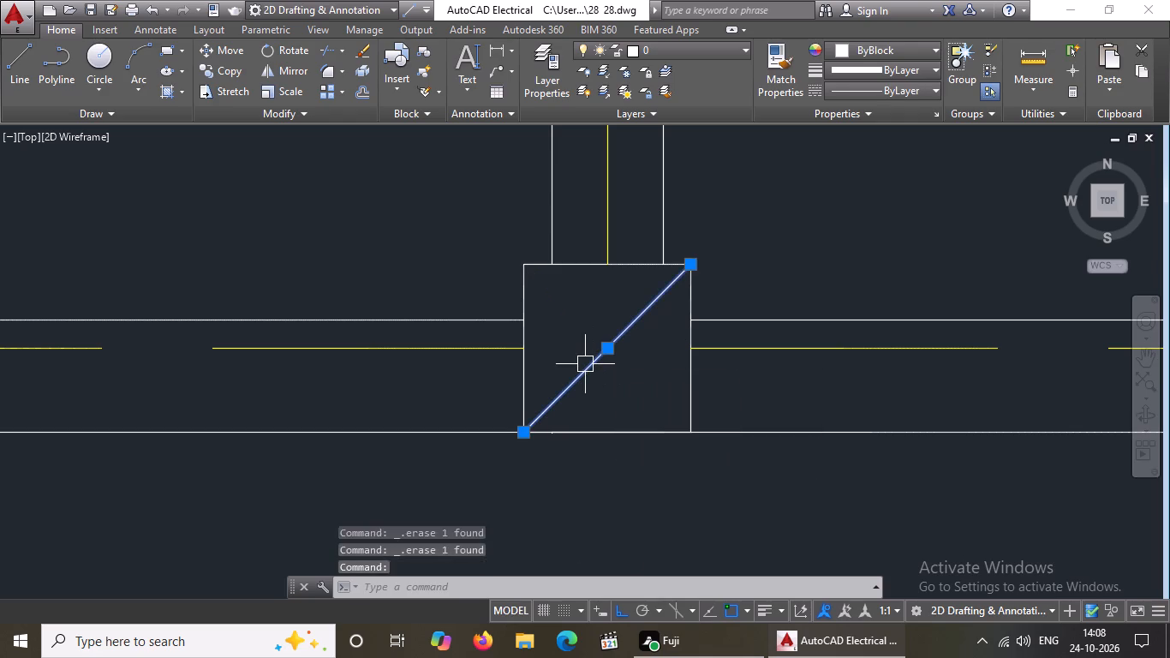
{"action": "key", "text": "Delete"}
Erase the tiny leftover centre-line fragment in the middle of that same partition column square.
{"action": "scroll", "coordinate": [605, 353], "scroll_direction": "down", "scroll_amount": 6}
{"action": "scroll", "coordinate": [619, 374], "scroll_direction": "up", "scroll_amount": 6}
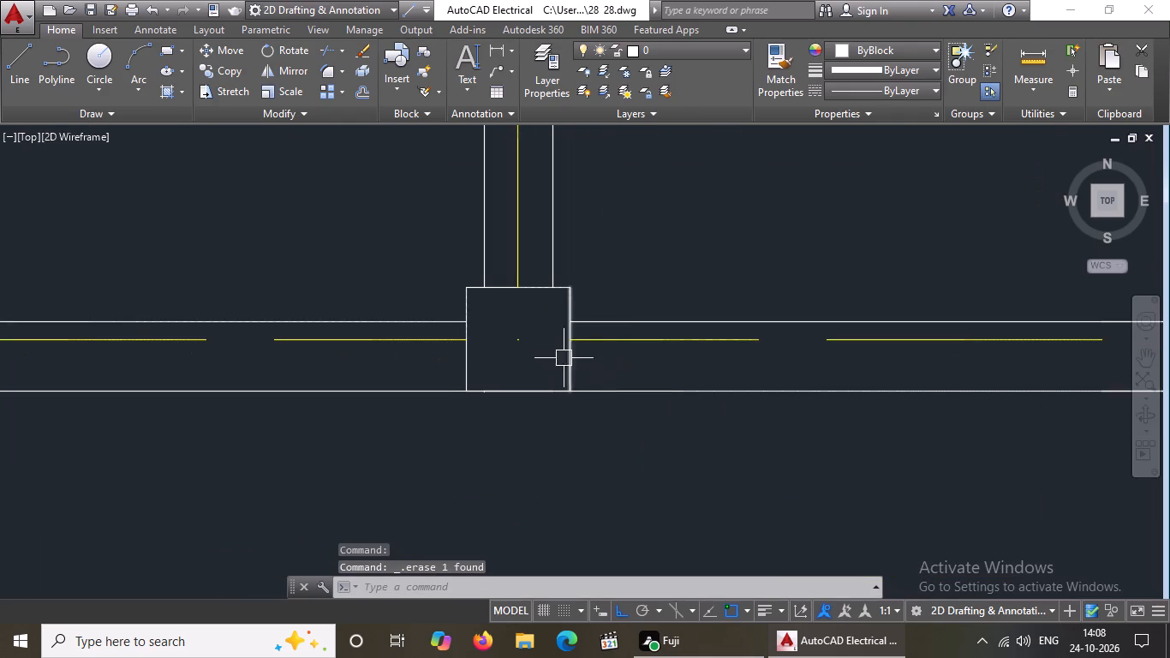
{"action": "left_click_drag", "start_coordinate": [510, 329], "coordinate": [511, 337]}
{"action": "left_click", "coordinate": [526, 362]}
{"action": "key", "text": "Delete"}
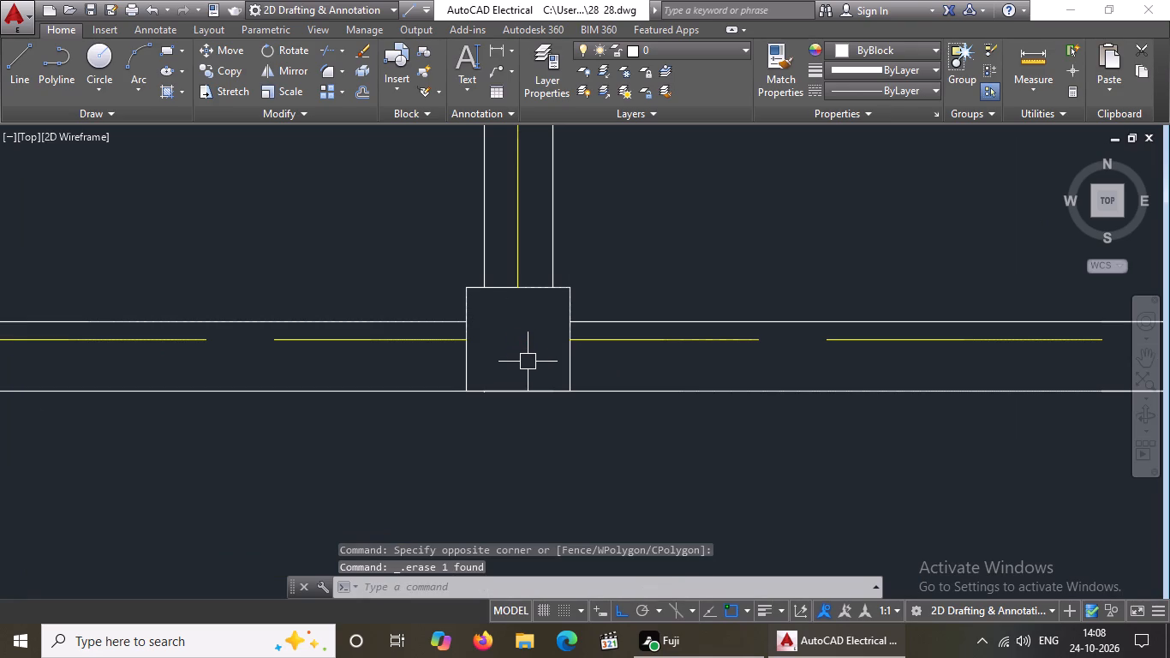
Erase both diagonal cross lines of the right outer wall's column at the lower corner of the right-hand small room.
{"action": "scroll", "coordinate": [534, 357], "scroll_direction": "down", "scroll_amount": 4}
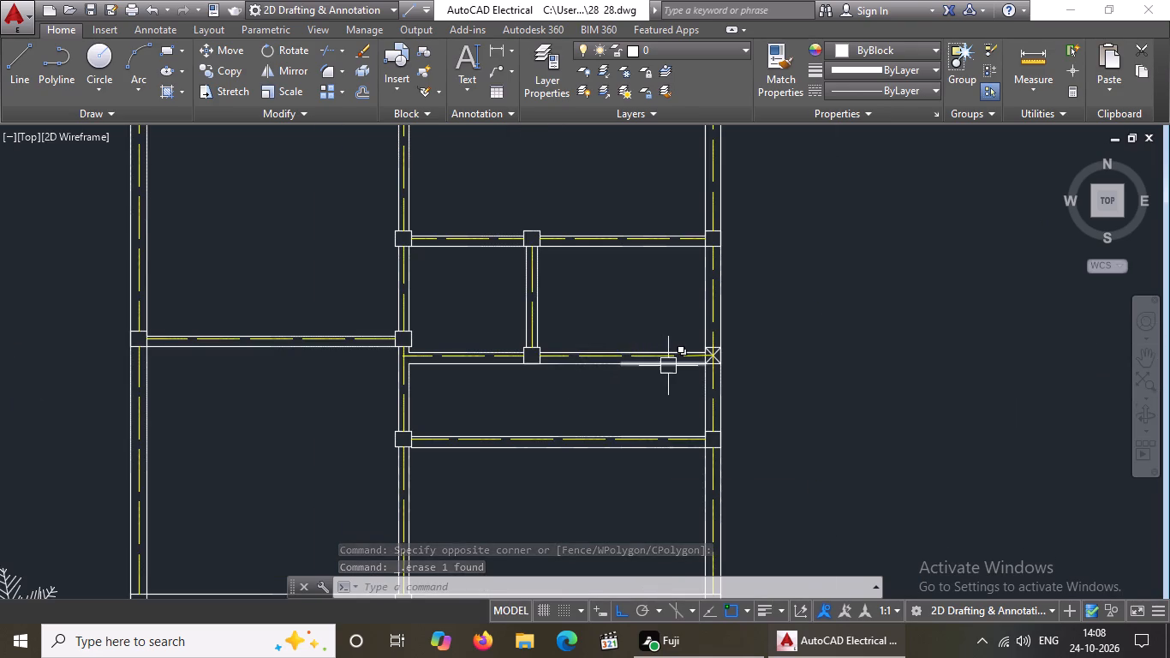
{"action": "scroll", "coordinate": [668, 366], "scroll_direction": "up", "scroll_amount": 3}
{"action": "scroll", "coordinate": [760, 320], "scroll_direction": "down", "scroll_amount": 2}
{"action": "scroll", "coordinate": [777, 317], "scroll_direction": "up", "scroll_amount": 3}
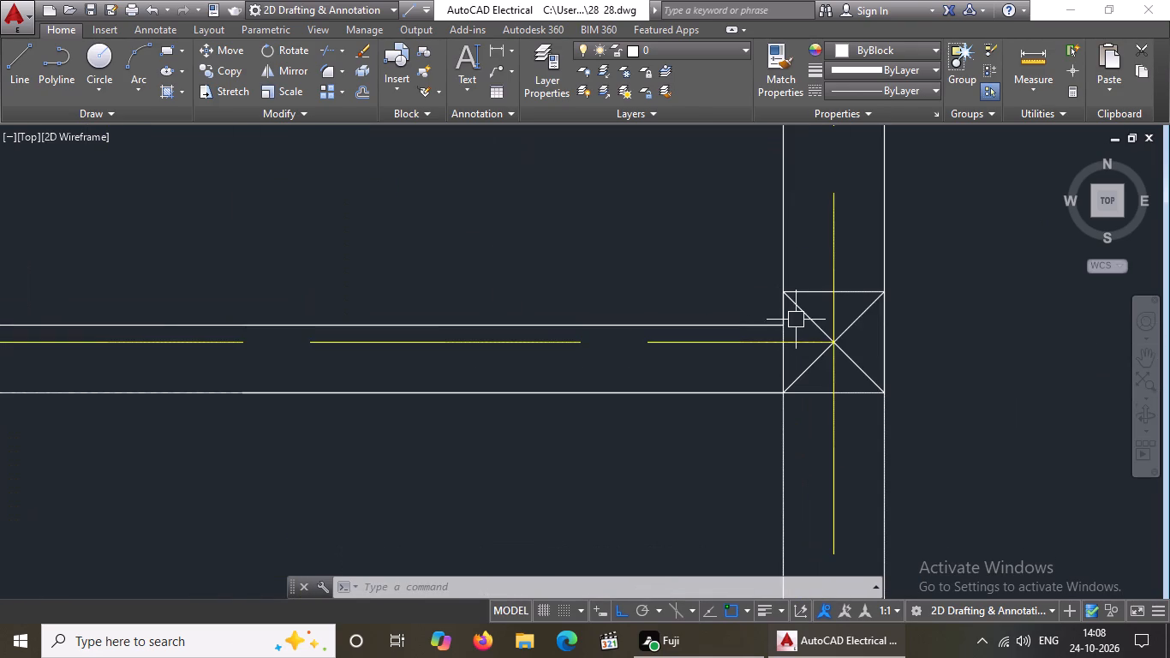
{"action": "left_click", "coordinate": [797, 314]}
{"action": "key", "text": "Delete"}
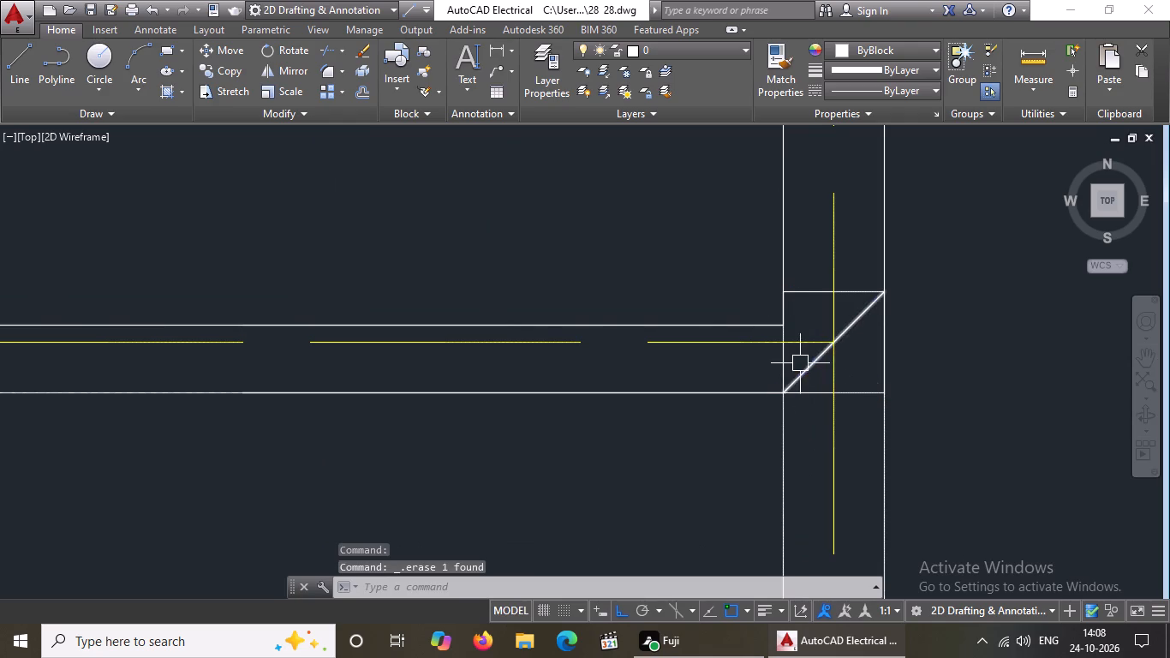
{"action": "left_click", "coordinate": [800, 363]}
{"action": "key", "text": "Delete"}
{"action": "key", "text": "Escape"}
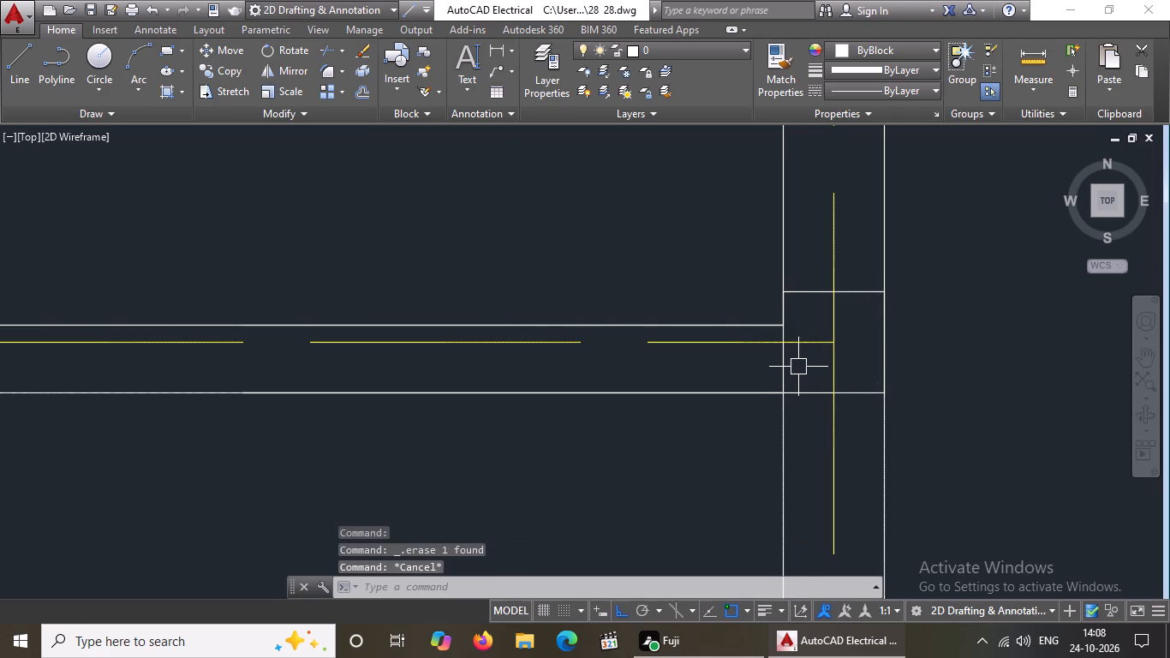
Trim the yellow centre lines inside the same right outer wall column square and erase the leftover vertical fragment.
{"action": "key", "text": "t"}
{"action": "key", "text": "r"}
{"action": "key", "text": "Return"}
{"action": "key", "text": "Return"}
{"action": "left_click", "coordinate": [789, 338]}
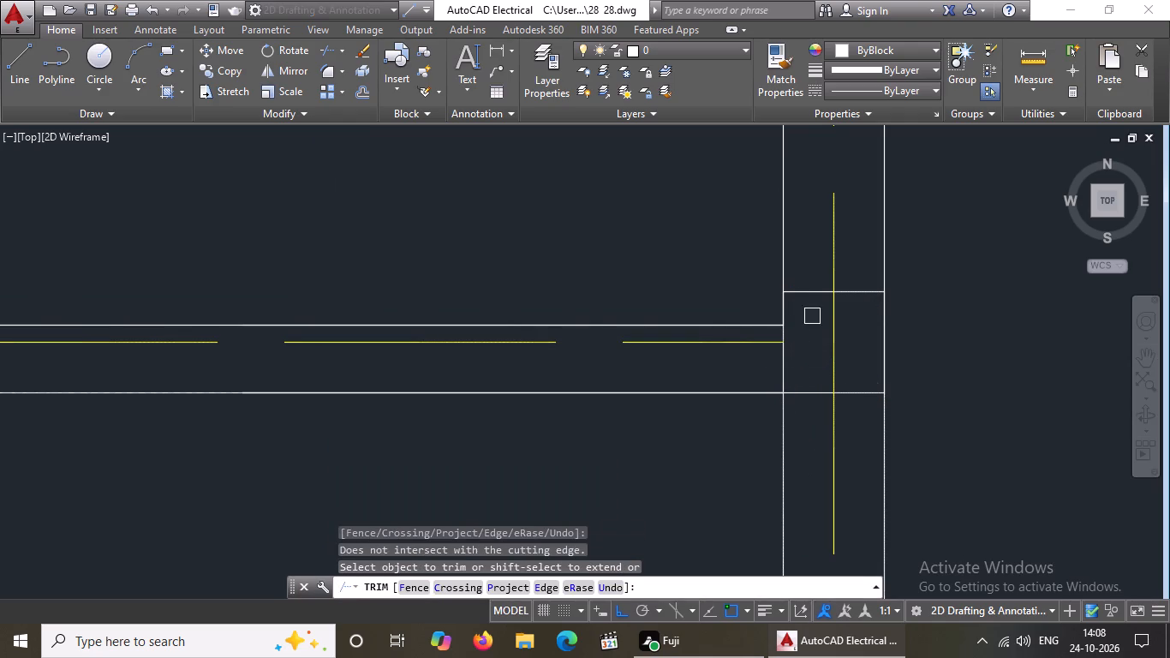
{"action": "left_click_drag", "start_coordinate": [828, 302], "coordinate": [832, 311]}
{"action": "left_click", "coordinate": [835, 328]}
{"action": "left_click", "coordinate": [833, 386]}
{"action": "key", "text": "Escape"}
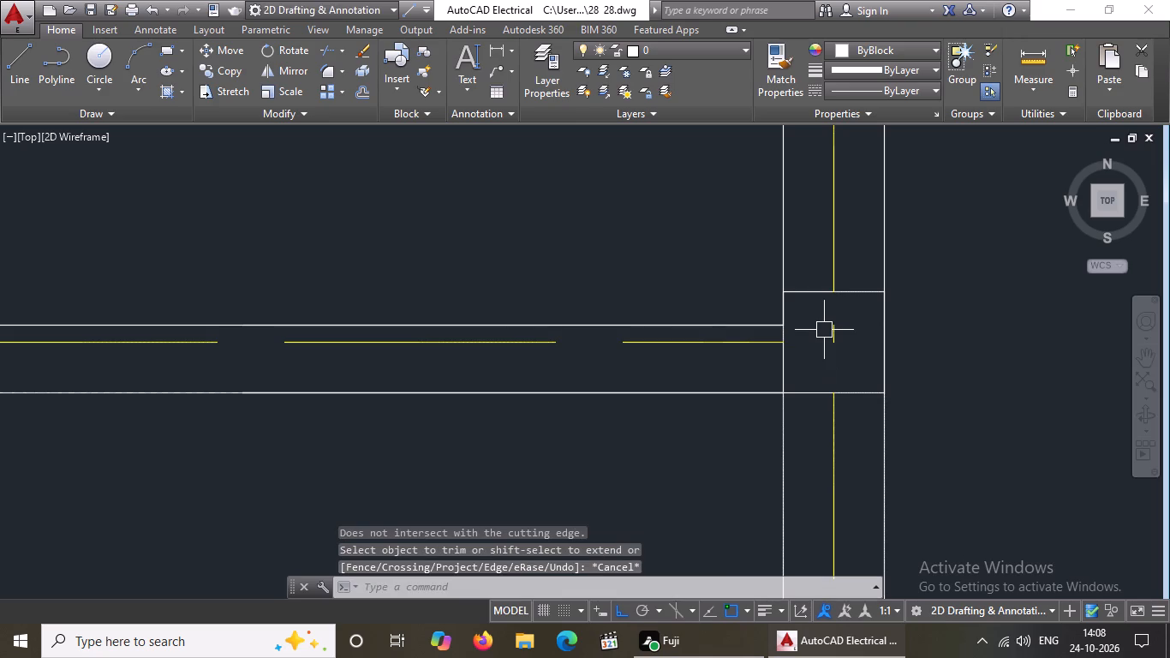
{"action": "left_click_drag", "start_coordinate": [825, 321], "coordinate": [829, 337]}
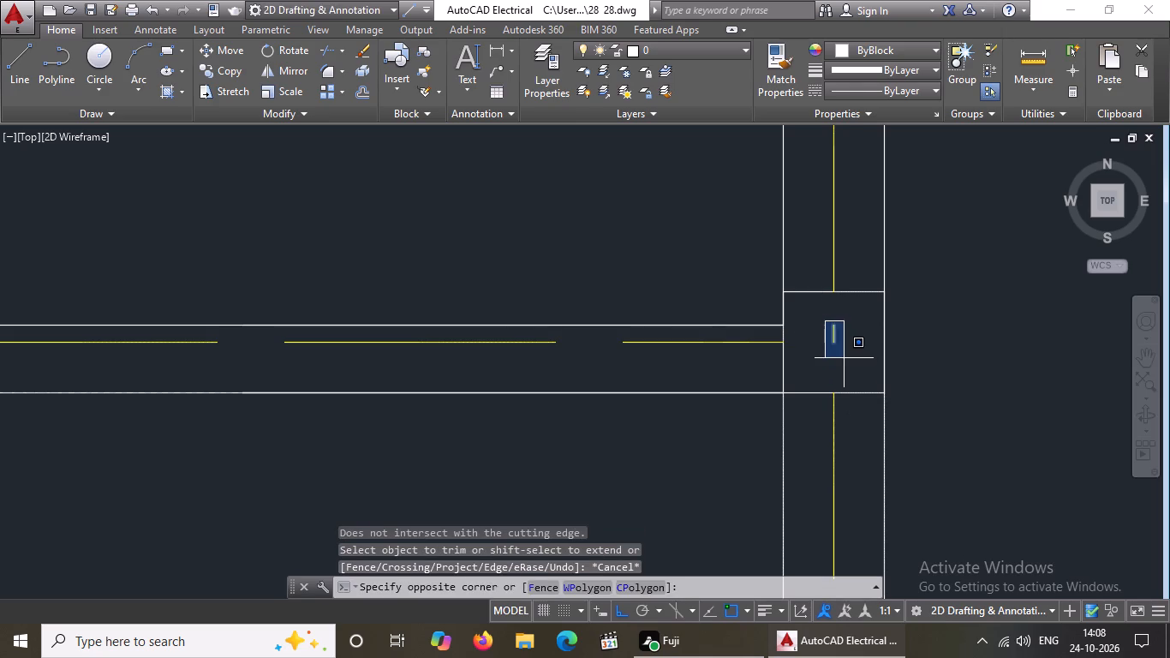
{"action": "left_click", "coordinate": [844, 358]}
{"action": "key", "text": "Delete"}
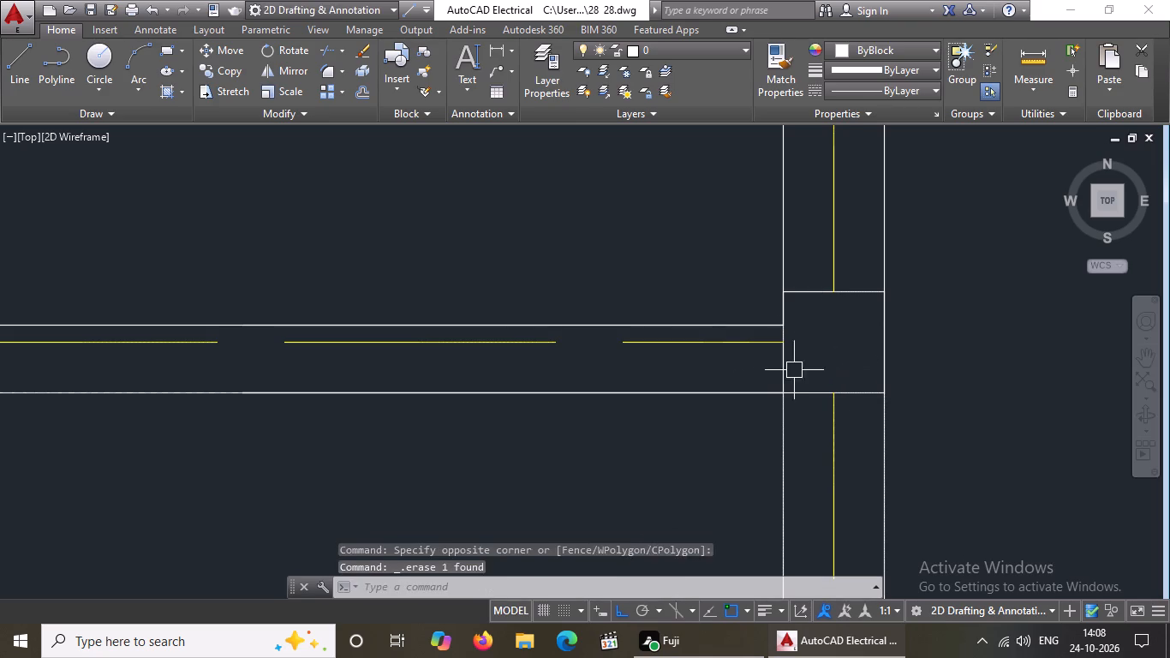
Examine the whole column layout plan for remaining diagonal crosses or centre lines inside the column squares.
{"action": "scroll", "coordinate": [766, 358], "scroll_direction": "down", "scroll_amount": 9}
{"action": "scroll", "coordinate": [764, 319], "scroll_direction": "up", "scroll_amount": 2}
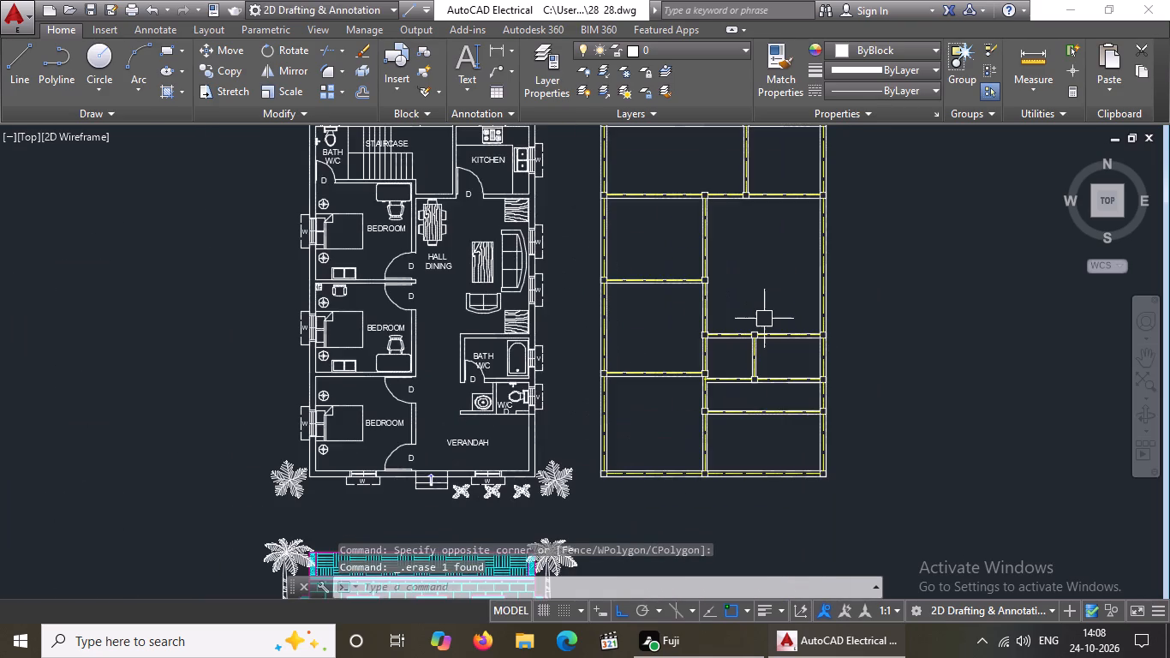
{"action": "scroll", "coordinate": [764, 319], "scroll_direction": "up", "scroll_amount": 1}
{"action": "scroll", "coordinate": [764, 319], "scroll_direction": "down", "scroll_amount": 2}
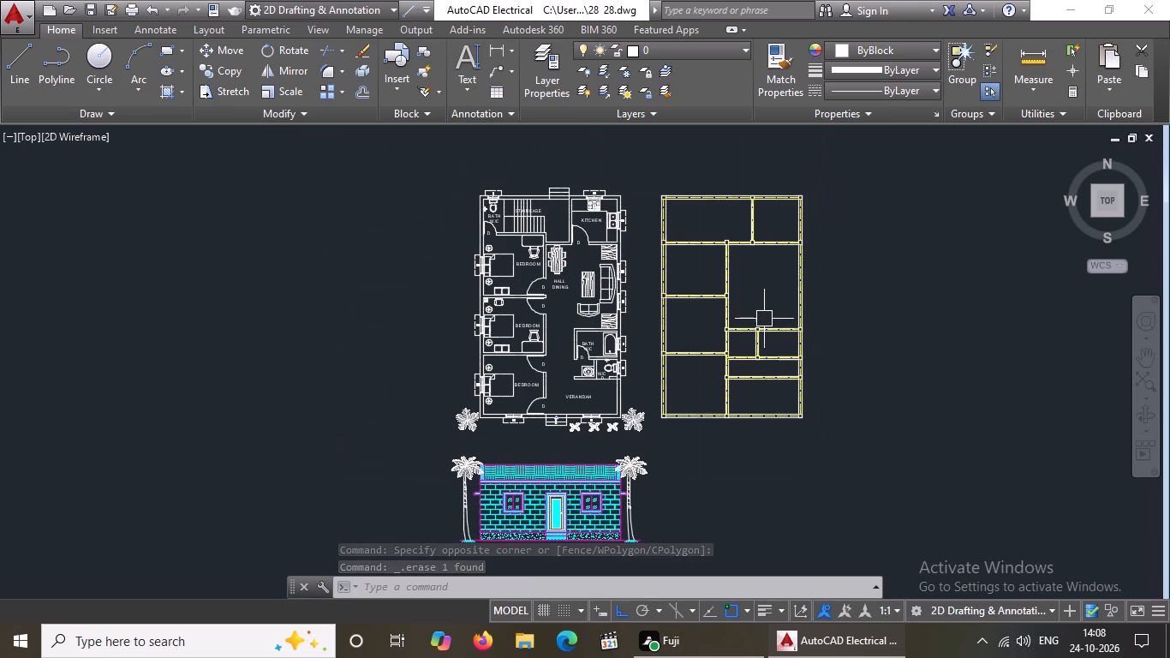
{"action": "scroll", "coordinate": [768, 322], "scroll_direction": "up", "scroll_amount": 1}
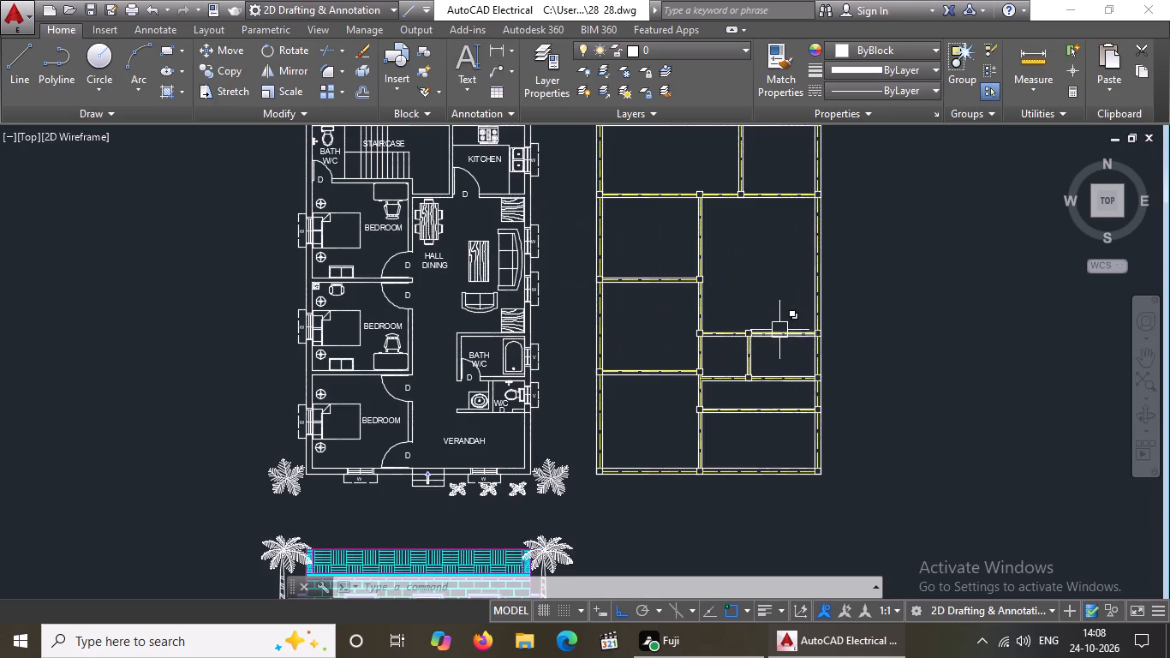
{"action": "middle_click_drag", "start_coordinate": [802, 446], "coordinate": [802, 457]}
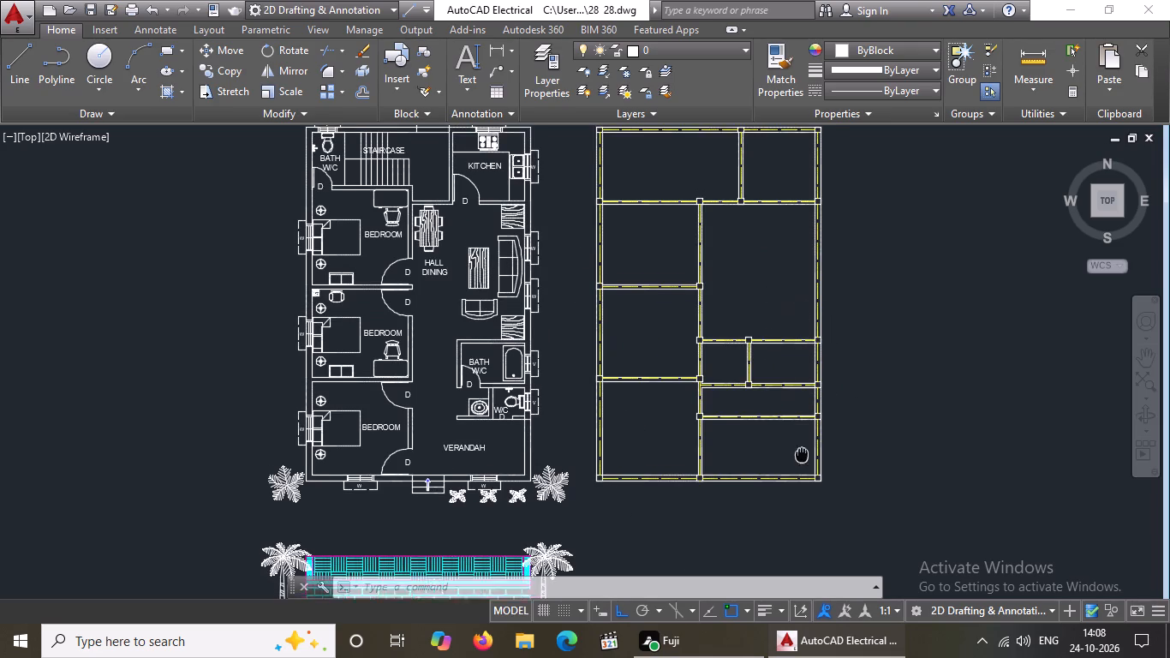
{"action": "middle_click_drag", "start_coordinate": [802, 457], "coordinate": [802, 467]}
{"action": "scroll", "coordinate": [773, 438], "scroll_direction": "up", "scroll_amount": 2}
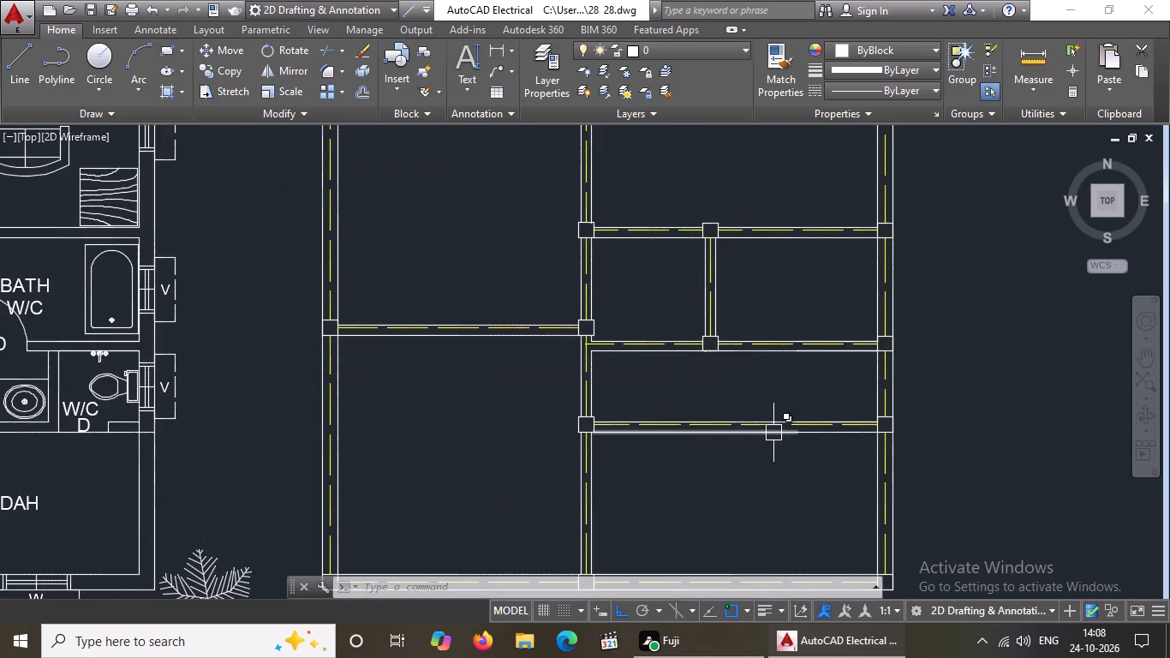
{"action": "scroll", "coordinate": [773, 433], "scroll_direction": "down", "scroll_amount": 2}
{"action": "scroll", "coordinate": [773, 432], "scroll_direction": "up", "scroll_amount": 4}
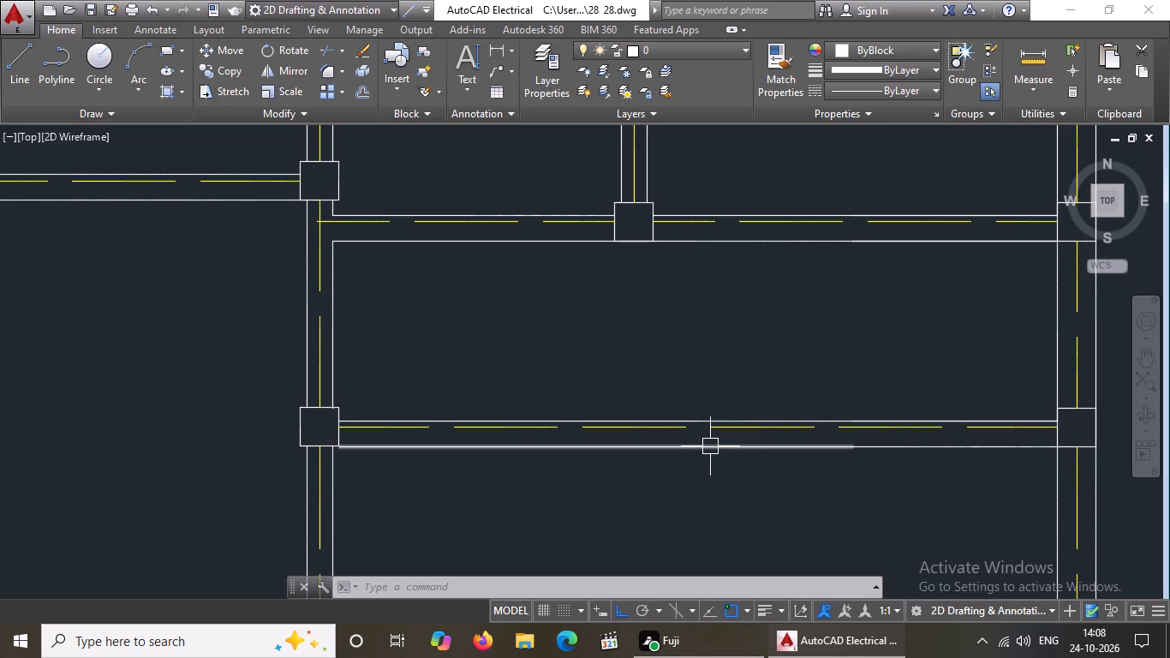
{"action": "scroll", "coordinate": [710, 443], "scroll_direction": "down", "scroll_amount": 4}
{"action": "scroll", "coordinate": [687, 517], "scroll_direction": "up", "scroll_amount": 3}
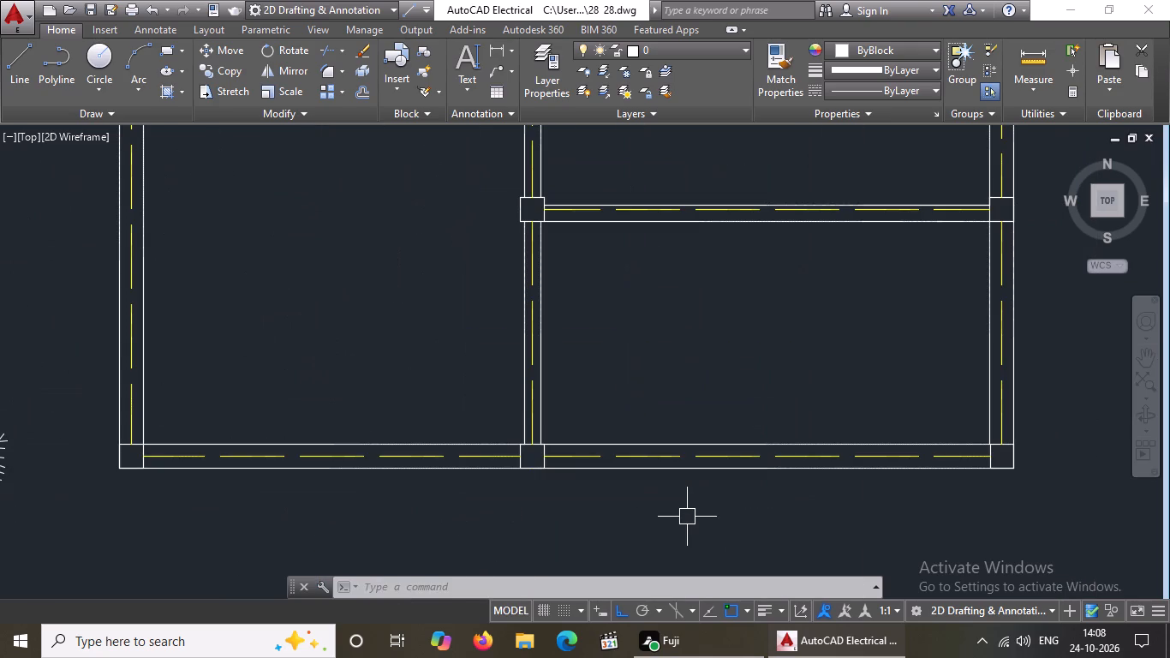
{"action": "scroll", "coordinate": [687, 513], "scroll_direction": "down", "scroll_amount": 3}
{"action": "scroll", "coordinate": [582, 204], "scroll_direction": "up", "scroll_amount": 2}
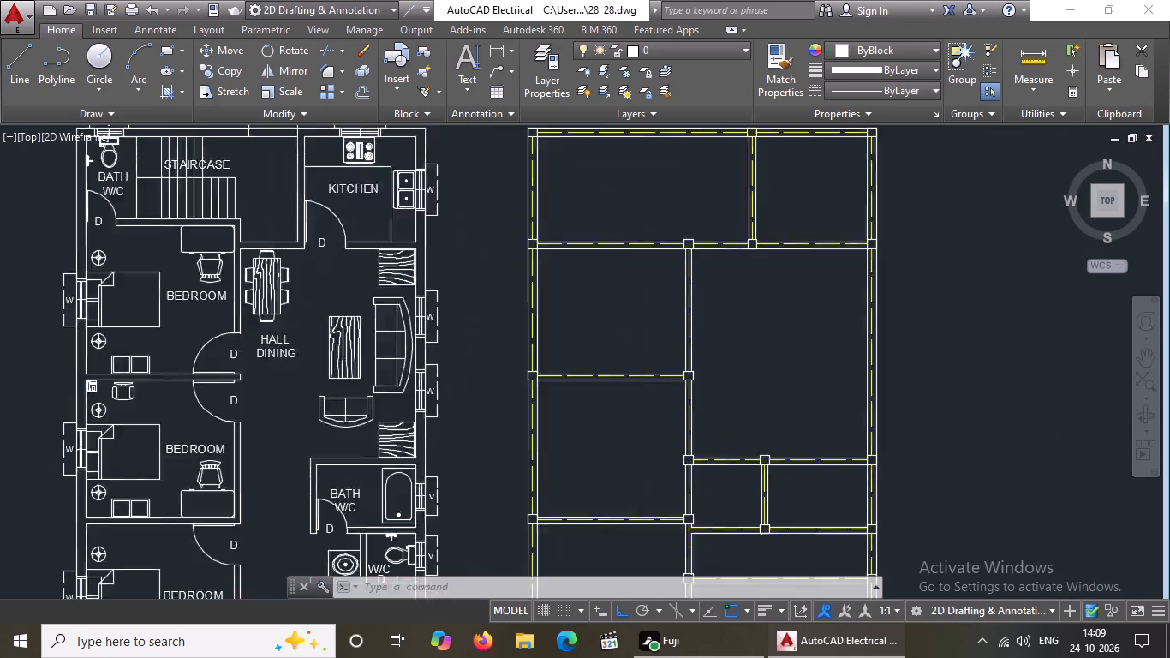
{"action": "scroll", "coordinate": [586, 211], "scroll_direction": "down", "scroll_amount": 1}
{"action": "middle_click_drag", "start_coordinate": [590, 217], "coordinate": [595, 296]}
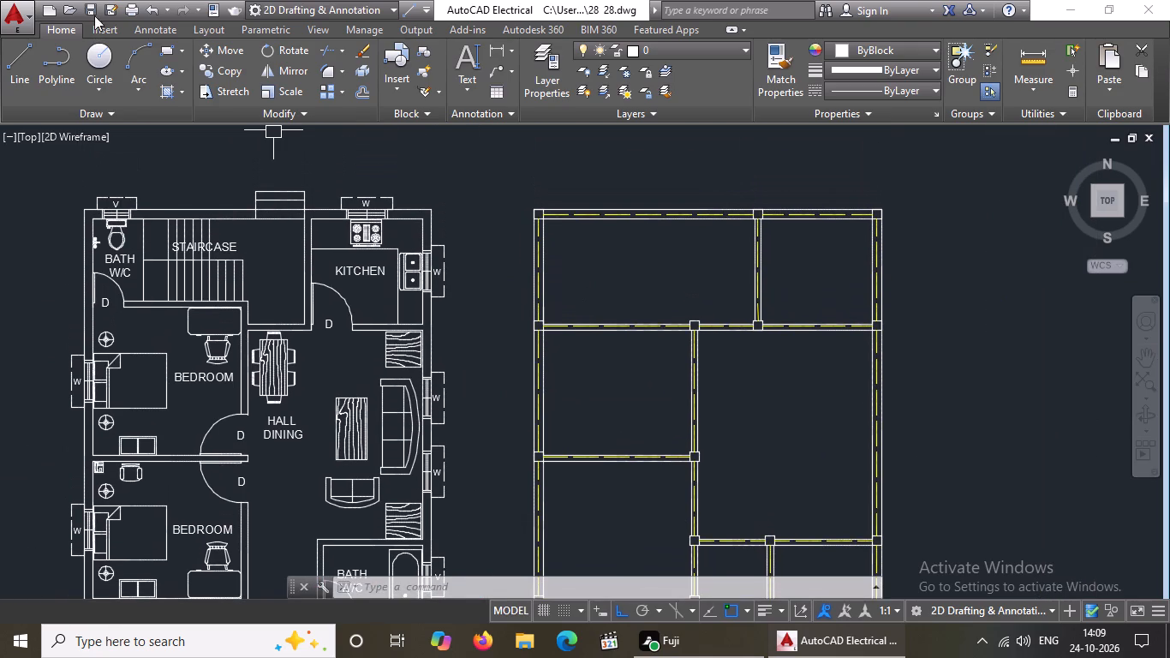
With Ortho off, draw a diagonal line across the large upper-left room, from its upper-left inner corner to the partition column's corner at lower right.
{"action": "left_click", "coordinate": [26, 62]}
{"action": "scroll", "coordinate": [588, 192], "scroll_direction": "up", "scroll_amount": 1}
{"action": "scroll", "coordinate": [520, 249], "scroll_direction": "up", "scroll_amount": 3}
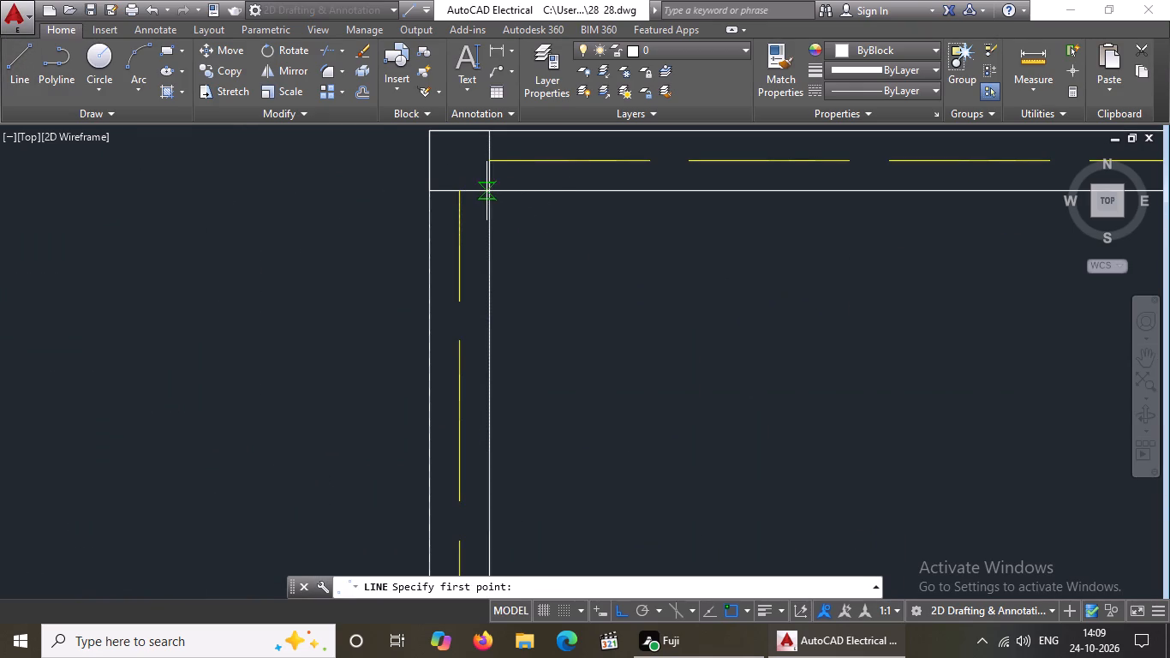
{"action": "left_click", "coordinate": [491, 190]}
{"action": "scroll", "coordinate": [532, 215], "scroll_direction": "down", "scroll_amount": 4}
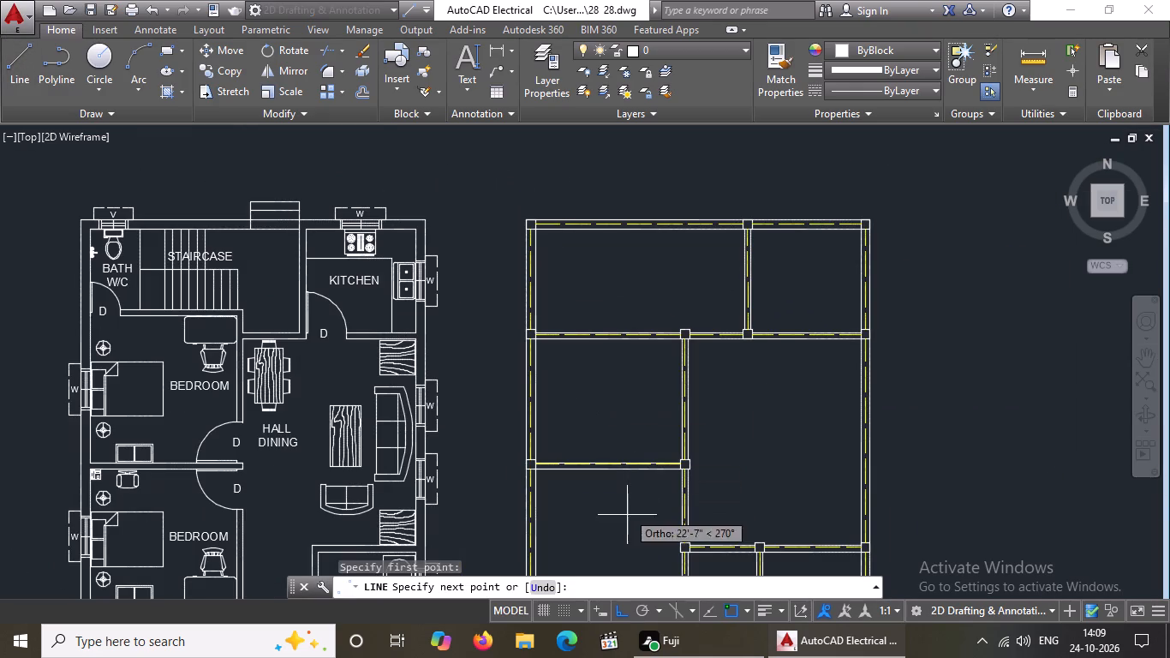
{"action": "left_click", "coordinate": [624, 610]}
{"action": "scroll", "coordinate": [732, 350], "scroll_direction": "up", "scroll_amount": 3}
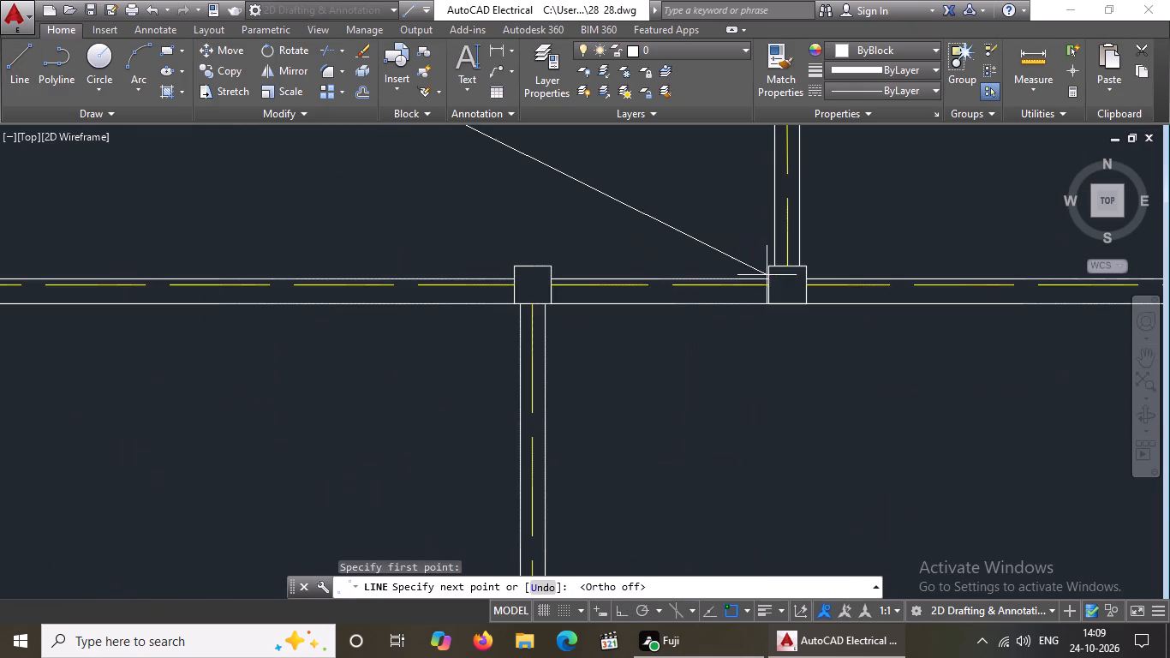
{"action": "left_click", "coordinate": [763, 266]}
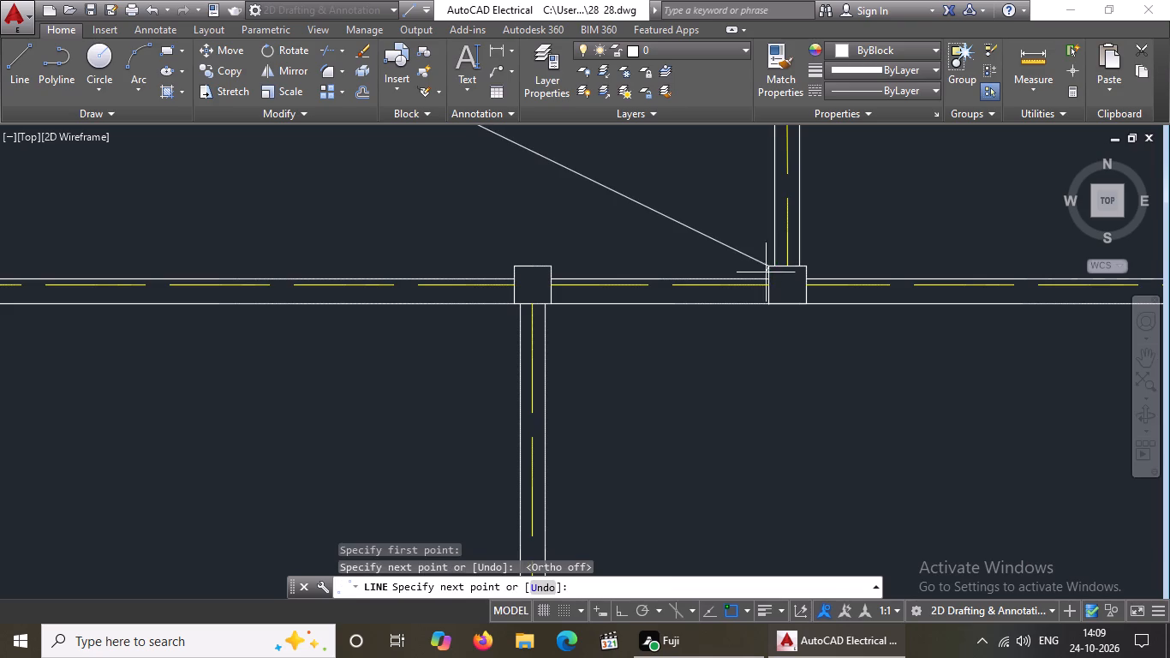
{"action": "scroll", "coordinate": [779, 298], "scroll_direction": "down", "scroll_amount": 4}
{"action": "key", "text": "Return"}
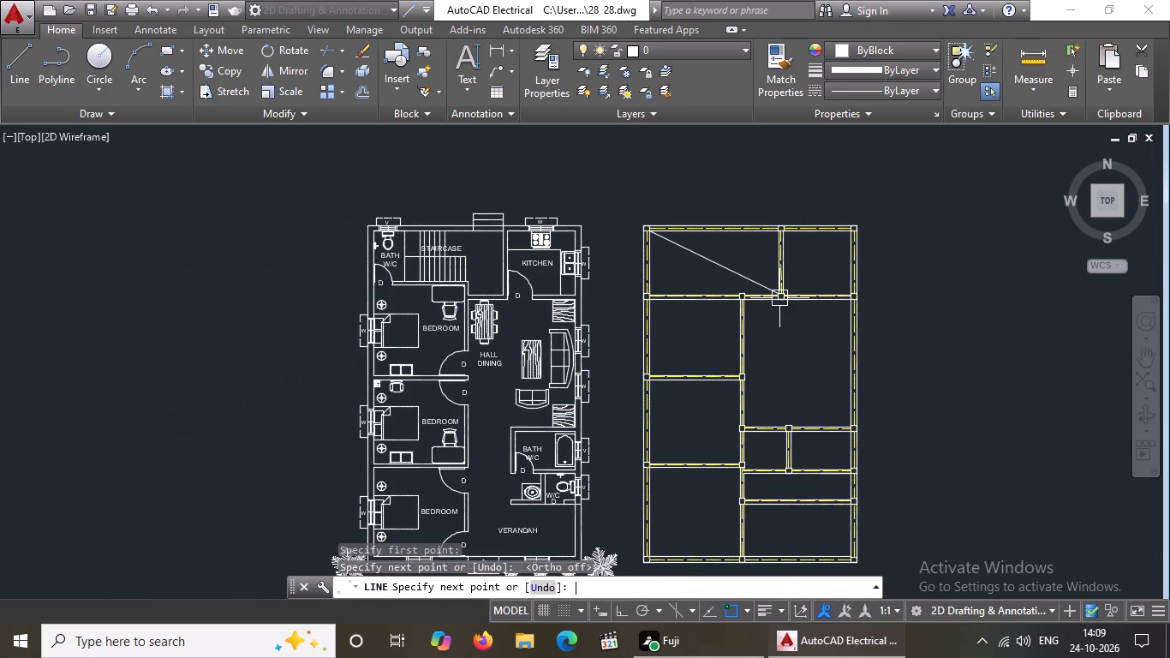
Draw a crossing line from the same room's lower-left column corner towards its upper-right corner, ending at a free point inside the room.
{"action": "left_click_drag", "start_coordinate": [25, 69], "coordinate": [36, 70]}
{"action": "scroll", "coordinate": [818, 221], "scroll_direction": "up", "scroll_amount": 1}
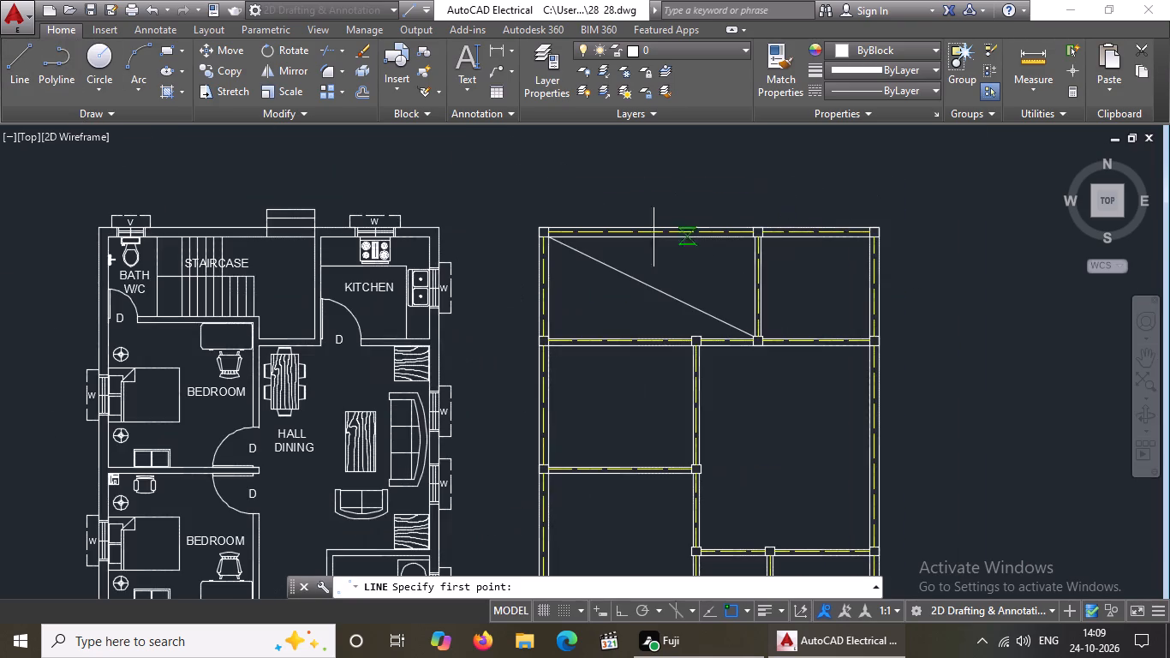
{"action": "scroll", "coordinate": [566, 319], "scroll_direction": "up", "scroll_amount": 2}
{"action": "left_click", "coordinate": [507, 368]}
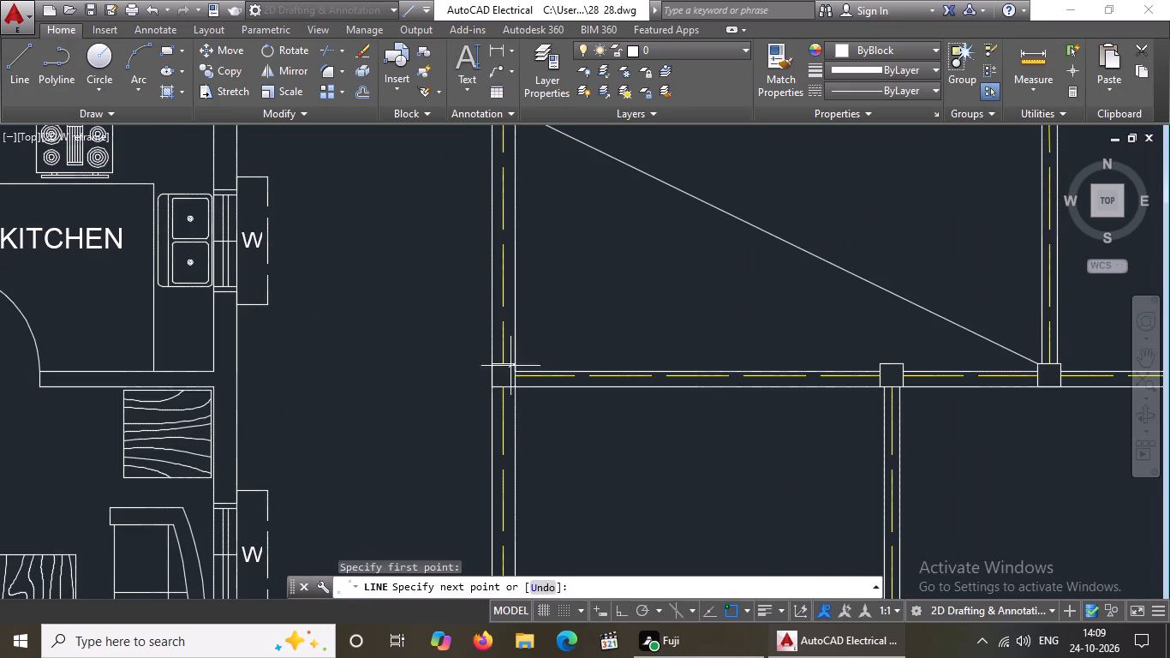
{"action": "scroll", "coordinate": [607, 314], "scroll_direction": "down", "scroll_amount": 3}
{"action": "scroll", "coordinate": [782, 241], "scroll_direction": "up", "scroll_amount": 6}
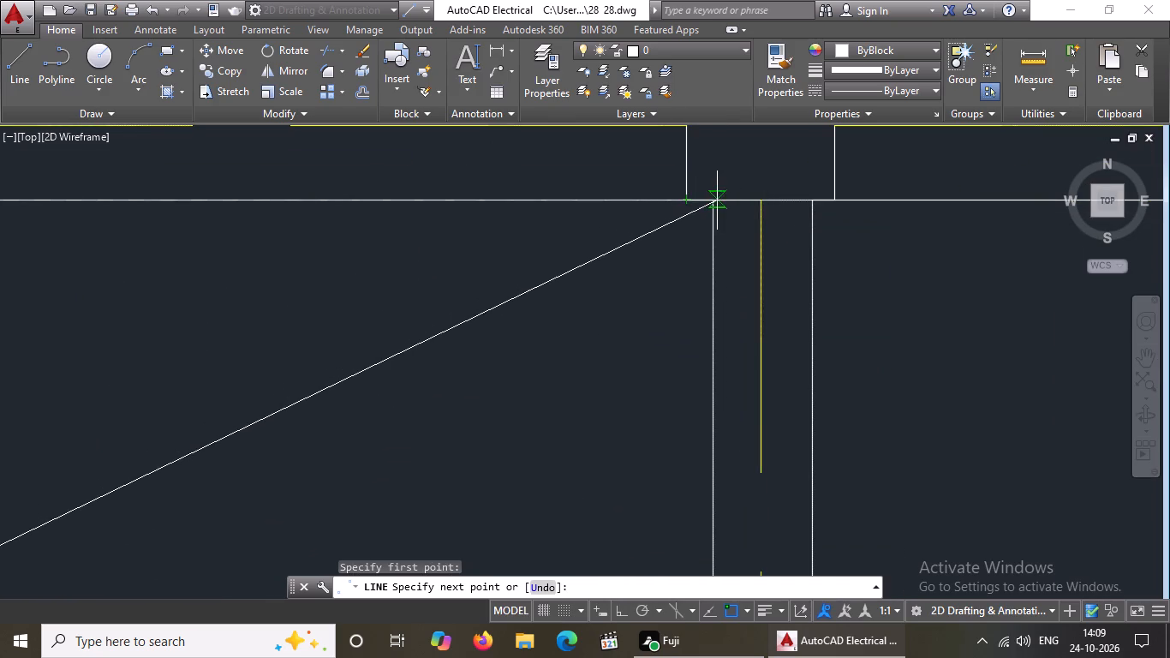
{"action": "scroll", "coordinate": [710, 205], "scroll_direction": "down", "scroll_amount": 4}
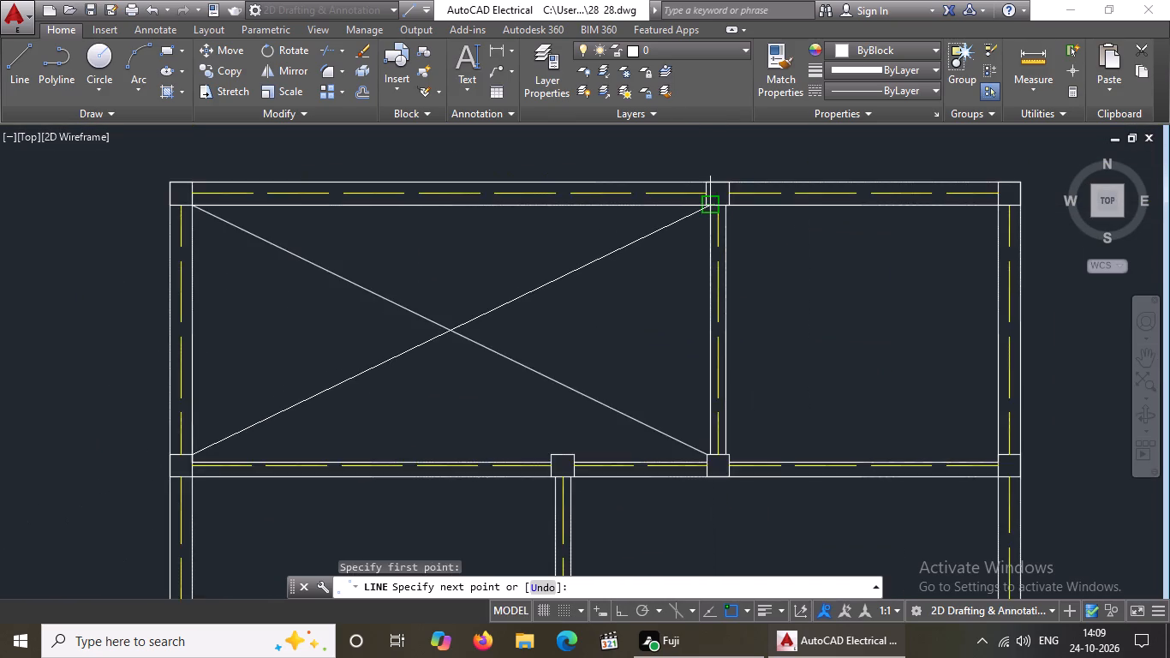
{"action": "scroll", "coordinate": [711, 206], "scroll_direction": "down", "scroll_amount": 4}
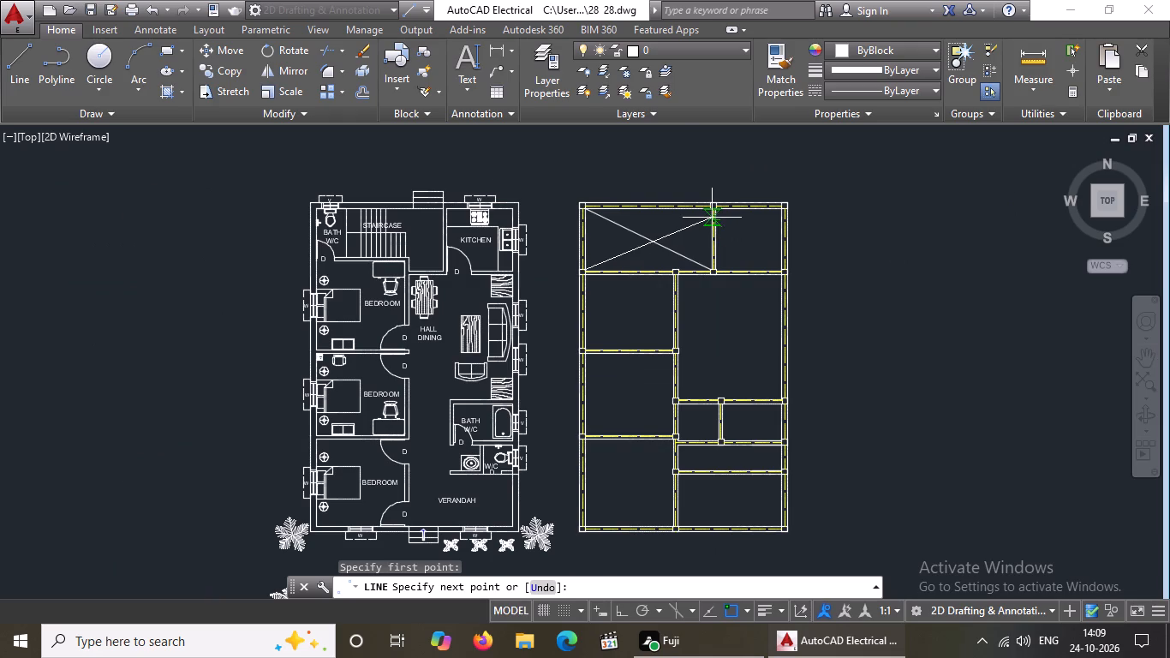
{"action": "scroll", "coordinate": [702, 218], "scroll_direction": "down", "scroll_amount": 4}
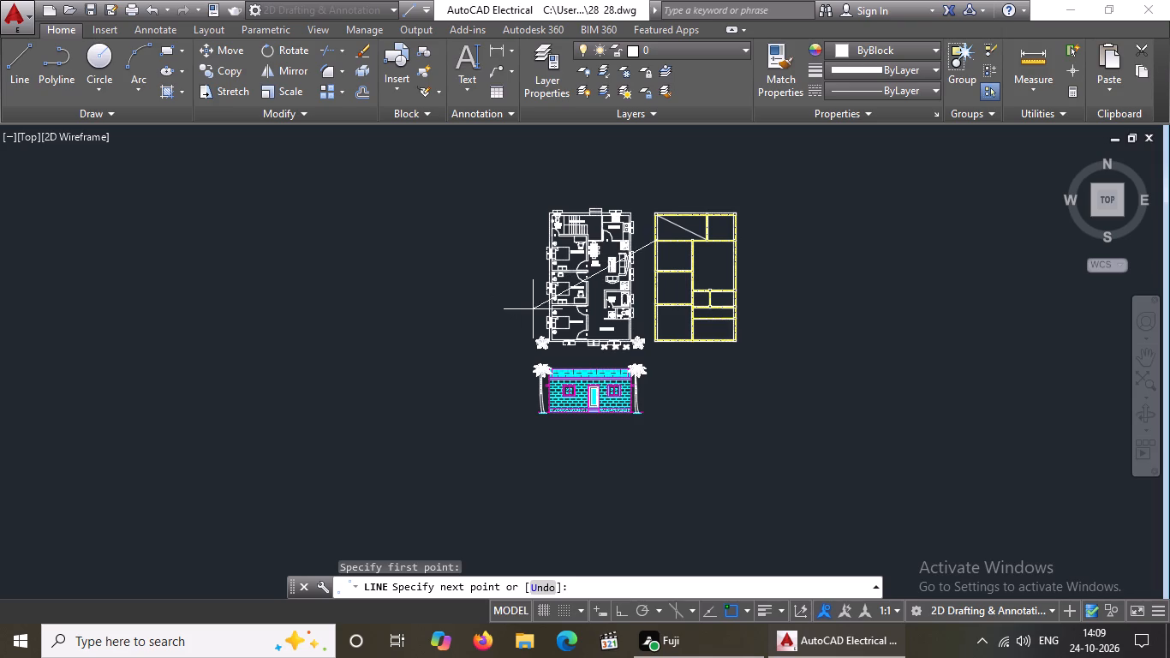
{"action": "scroll", "coordinate": [694, 224], "scroll_direction": "up", "scroll_amount": 3}
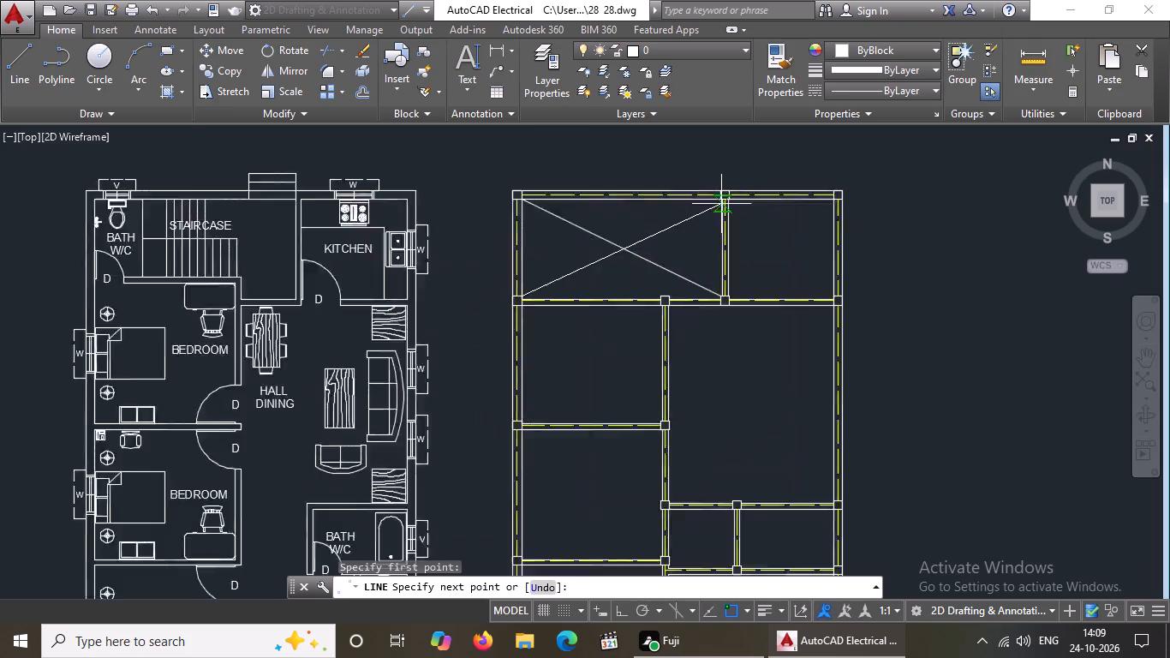
{"action": "scroll", "coordinate": [721, 204], "scroll_direction": "up", "scroll_amount": 2}
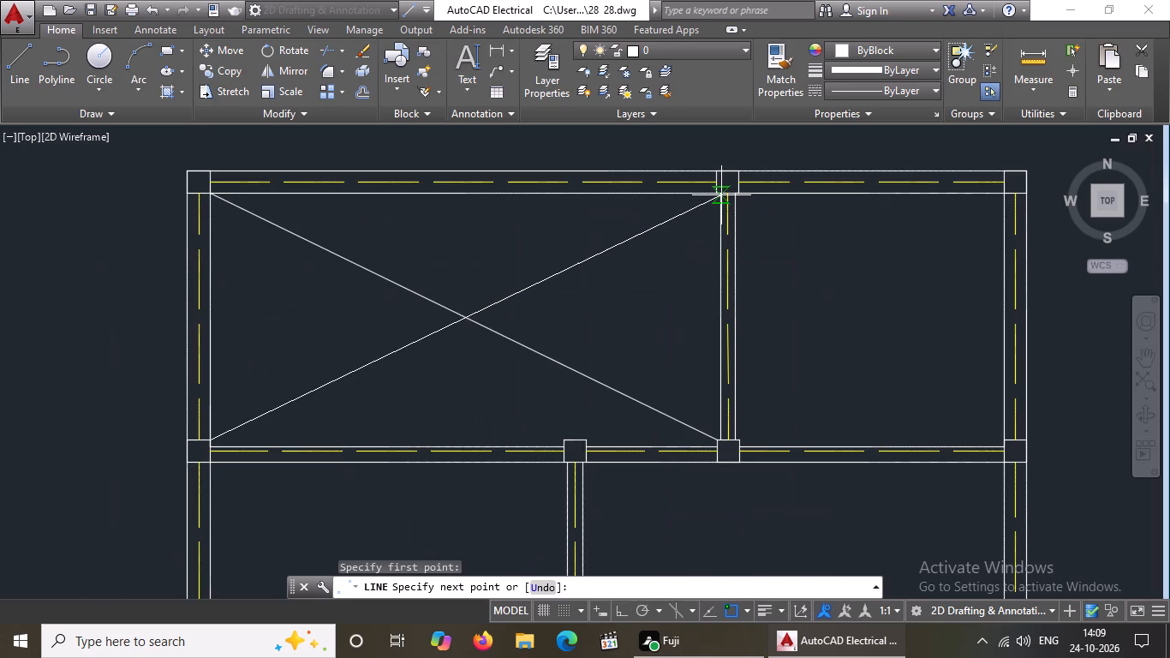
{"action": "left_click", "coordinate": [633, 267]}
{"action": "key", "text": "Escape"}
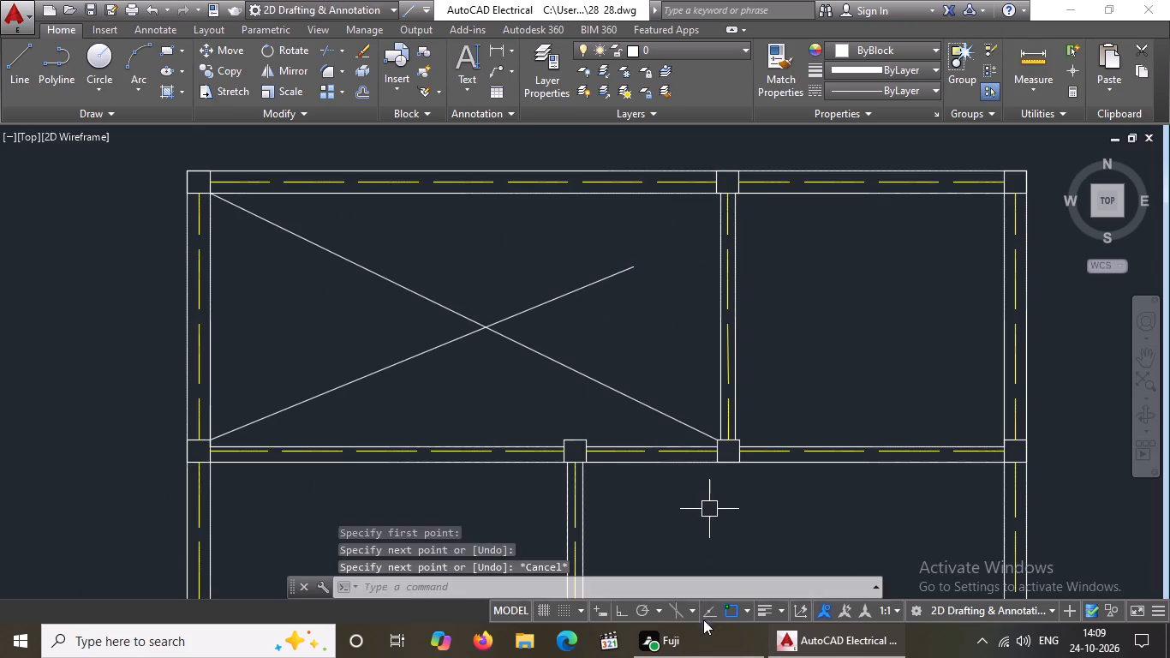
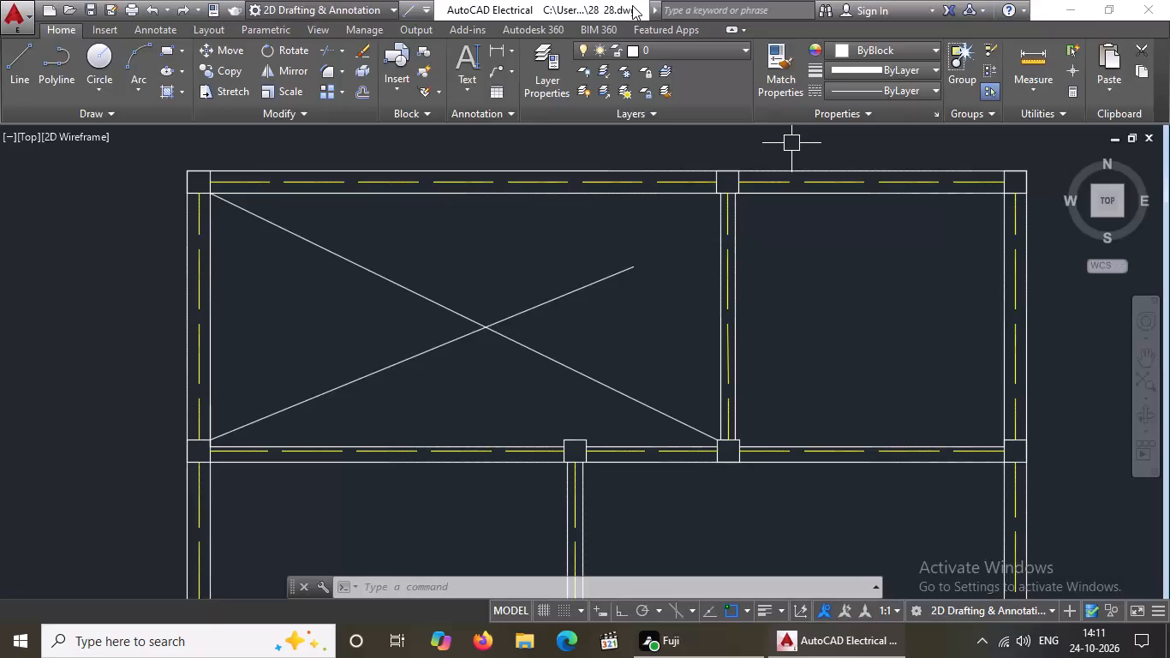
Erase the rising diagonal line in the large upper-left room that ends at a free point inside the room.
{"action": "left_click", "coordinate": [604, 279]}
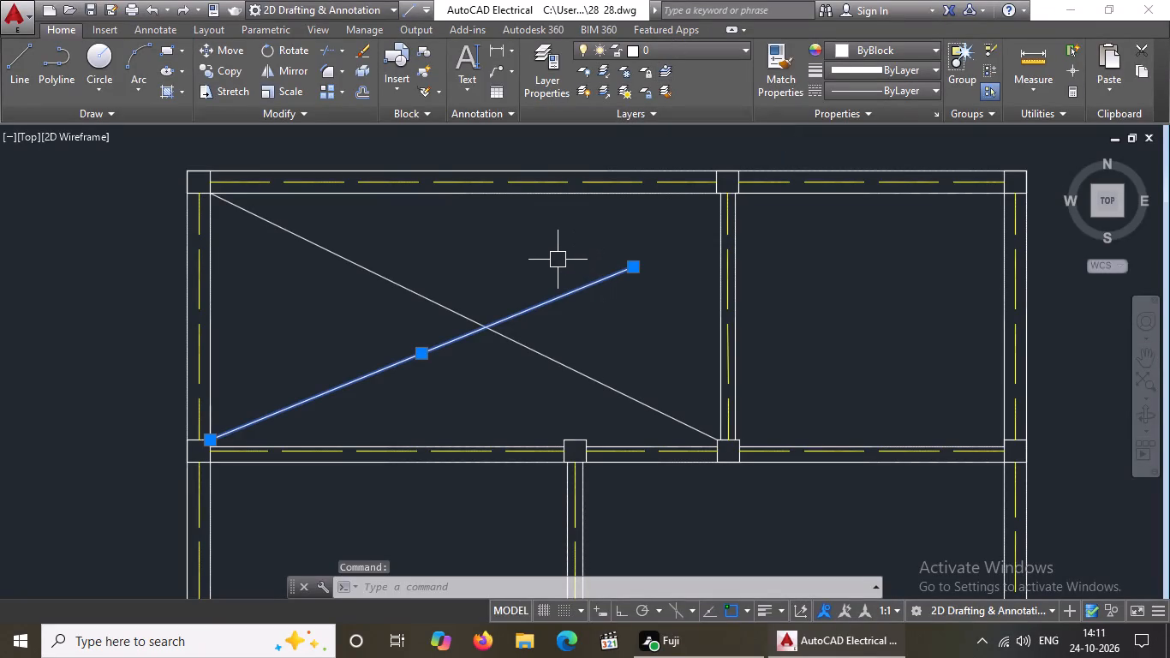
{"action": "key", "text": "Delete"}
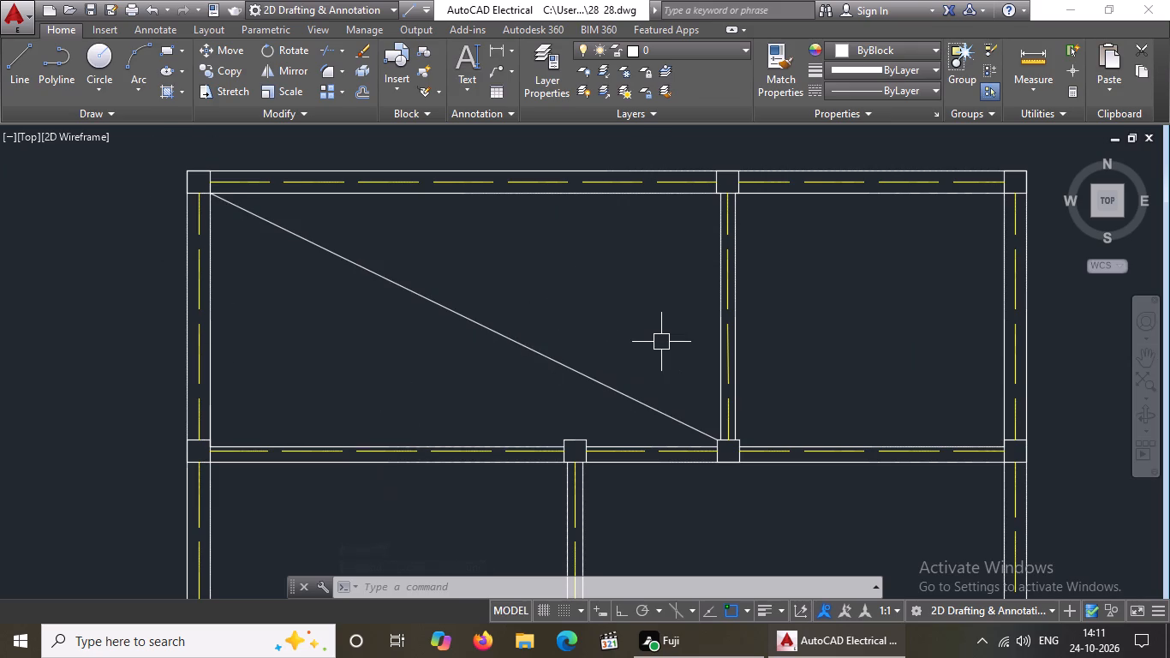
{"action": "key", "text": "Escape"}
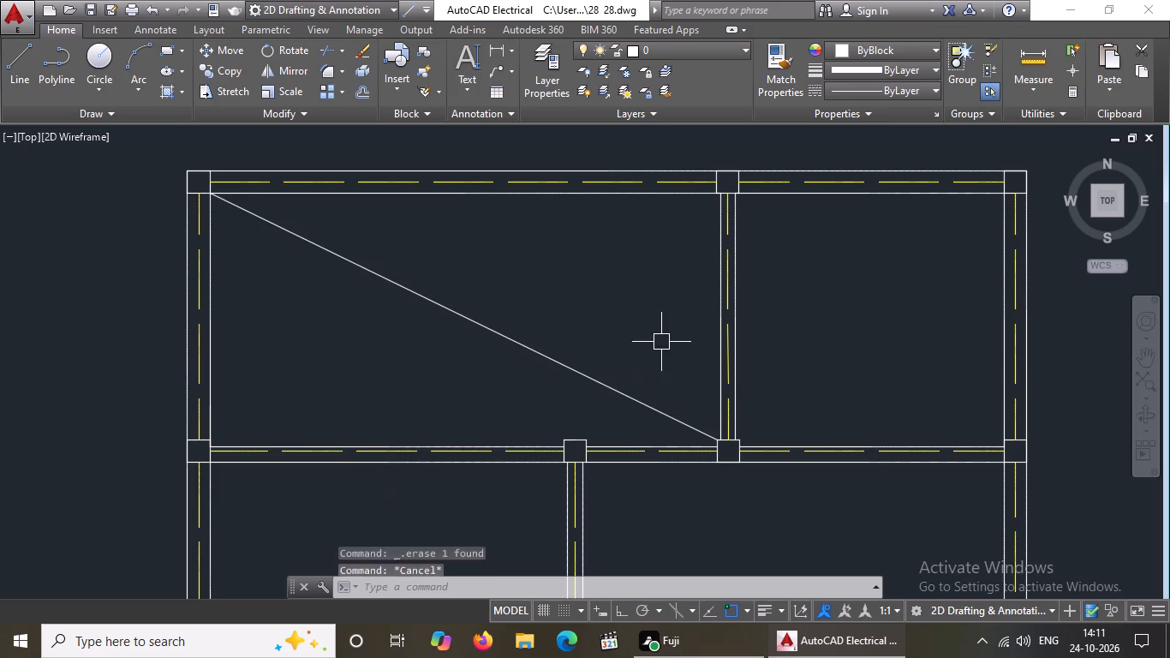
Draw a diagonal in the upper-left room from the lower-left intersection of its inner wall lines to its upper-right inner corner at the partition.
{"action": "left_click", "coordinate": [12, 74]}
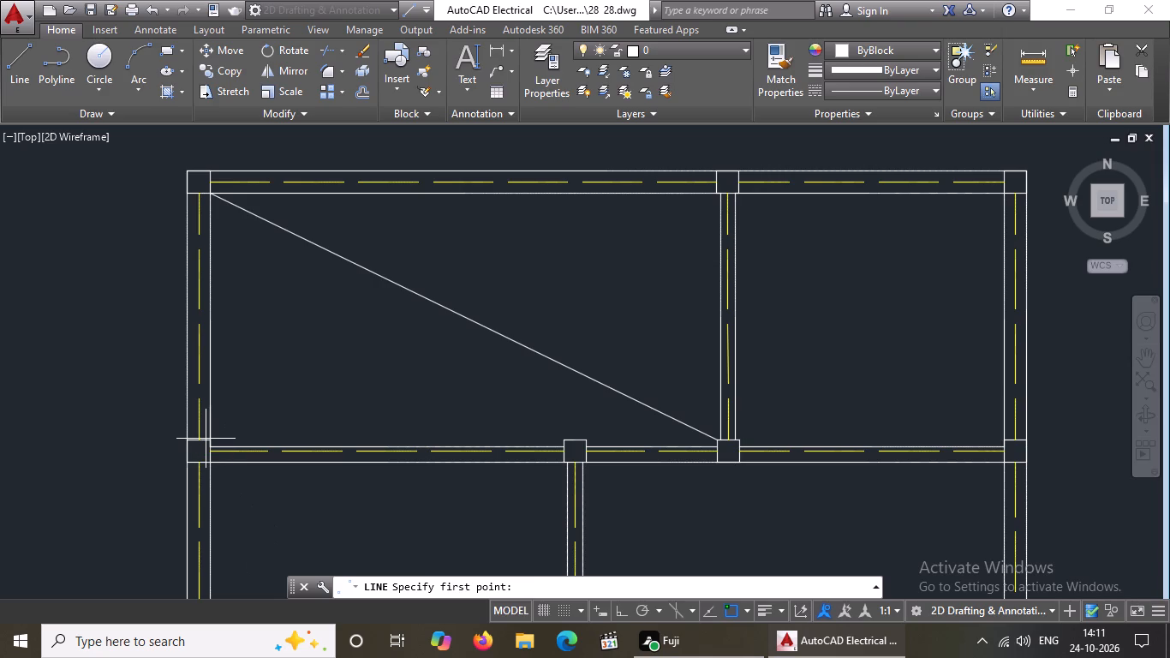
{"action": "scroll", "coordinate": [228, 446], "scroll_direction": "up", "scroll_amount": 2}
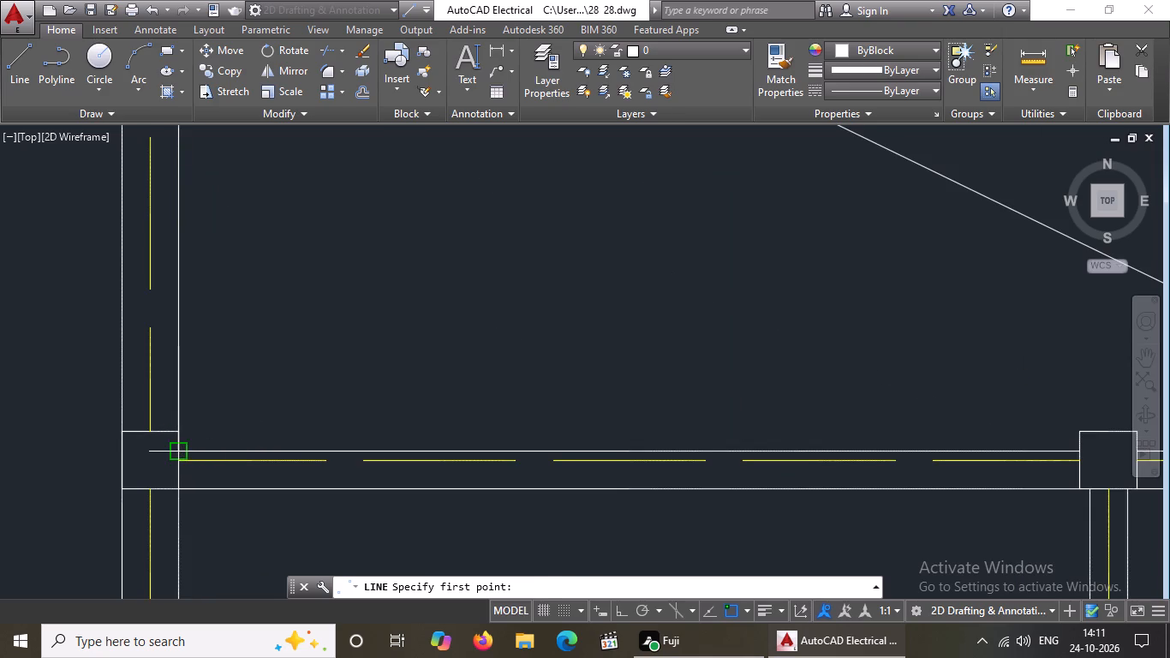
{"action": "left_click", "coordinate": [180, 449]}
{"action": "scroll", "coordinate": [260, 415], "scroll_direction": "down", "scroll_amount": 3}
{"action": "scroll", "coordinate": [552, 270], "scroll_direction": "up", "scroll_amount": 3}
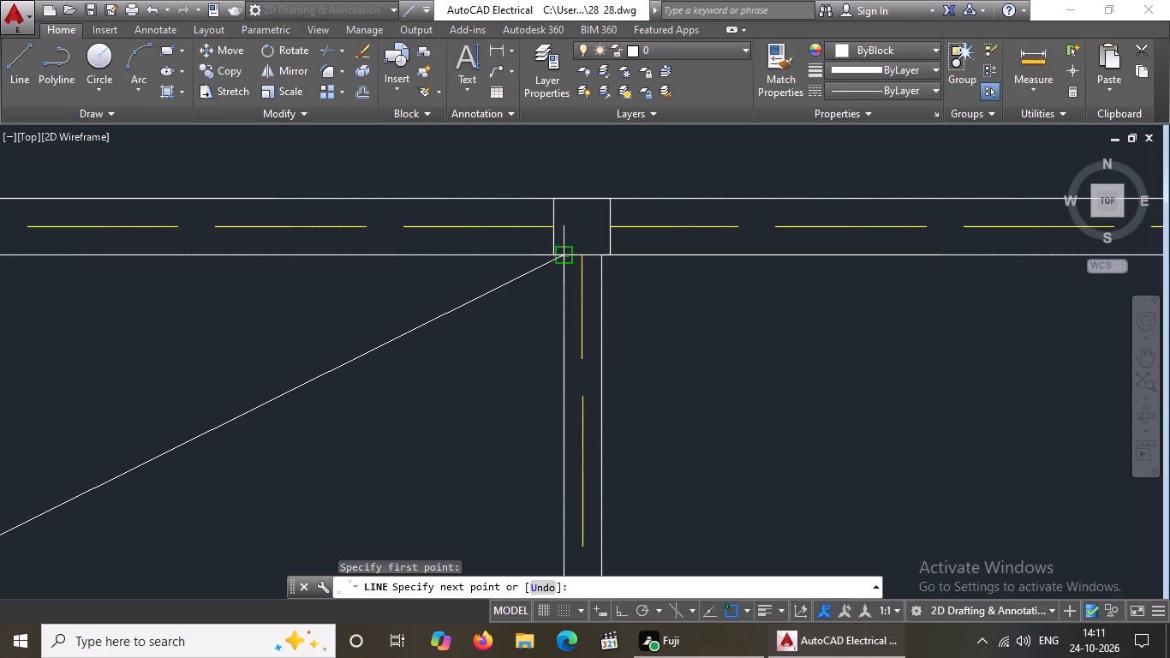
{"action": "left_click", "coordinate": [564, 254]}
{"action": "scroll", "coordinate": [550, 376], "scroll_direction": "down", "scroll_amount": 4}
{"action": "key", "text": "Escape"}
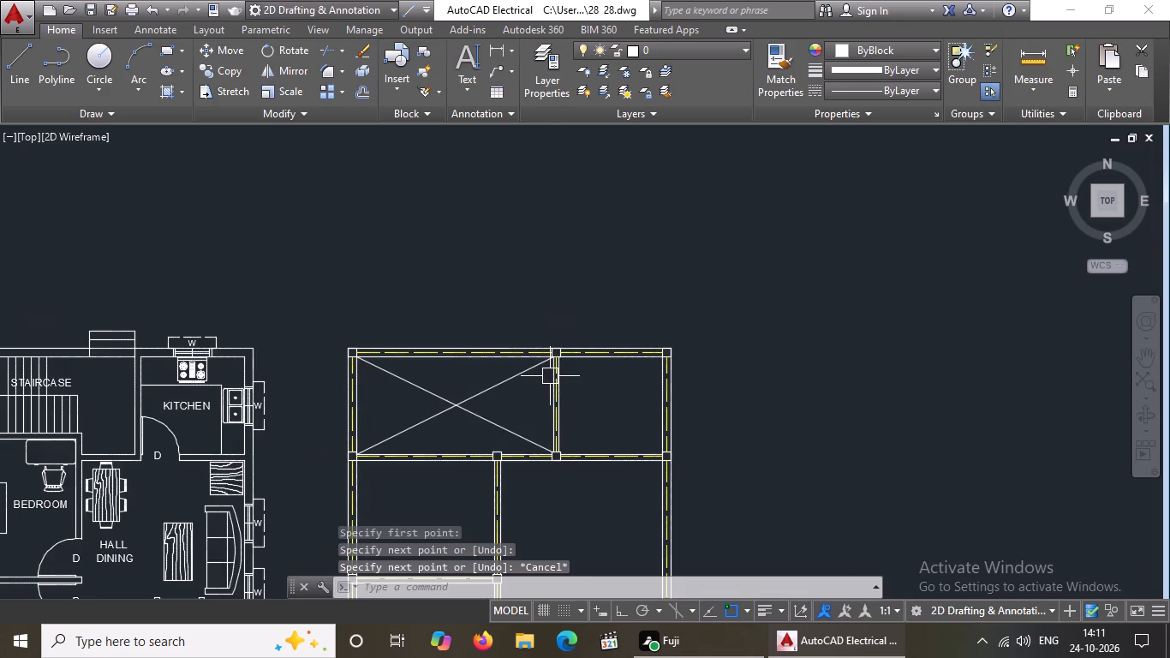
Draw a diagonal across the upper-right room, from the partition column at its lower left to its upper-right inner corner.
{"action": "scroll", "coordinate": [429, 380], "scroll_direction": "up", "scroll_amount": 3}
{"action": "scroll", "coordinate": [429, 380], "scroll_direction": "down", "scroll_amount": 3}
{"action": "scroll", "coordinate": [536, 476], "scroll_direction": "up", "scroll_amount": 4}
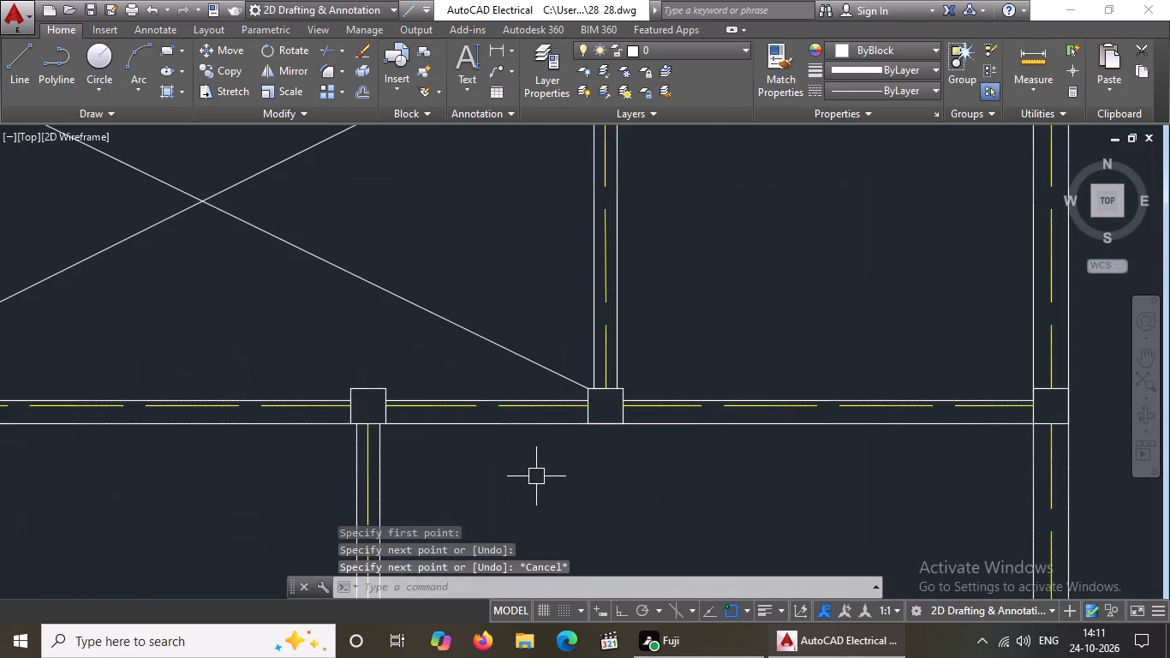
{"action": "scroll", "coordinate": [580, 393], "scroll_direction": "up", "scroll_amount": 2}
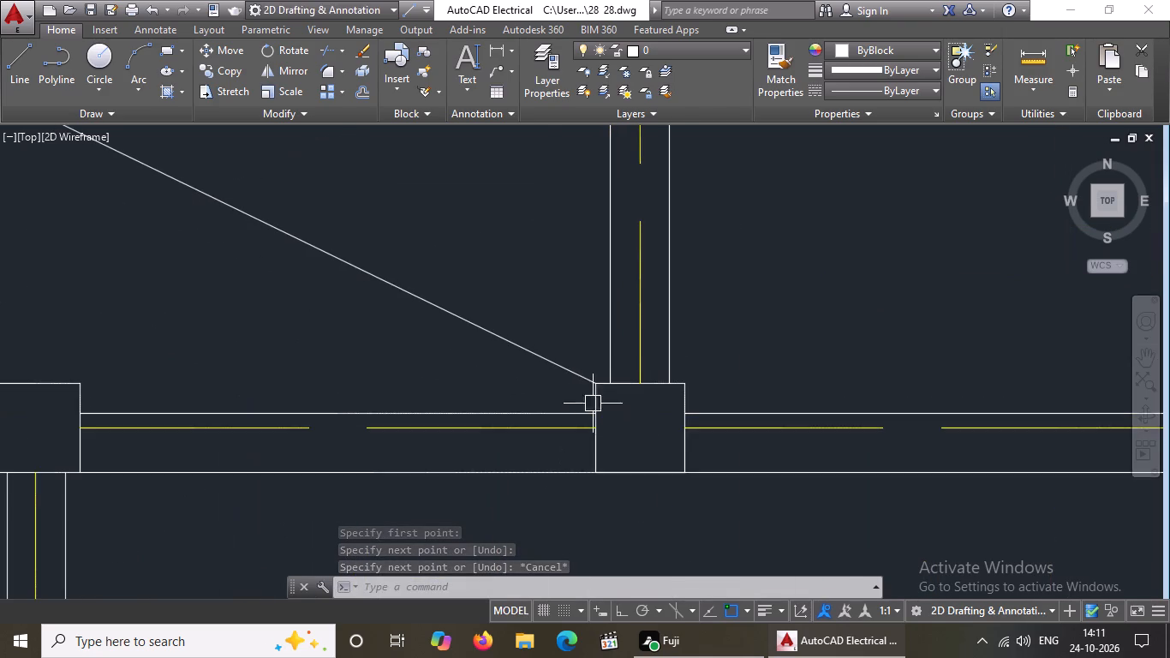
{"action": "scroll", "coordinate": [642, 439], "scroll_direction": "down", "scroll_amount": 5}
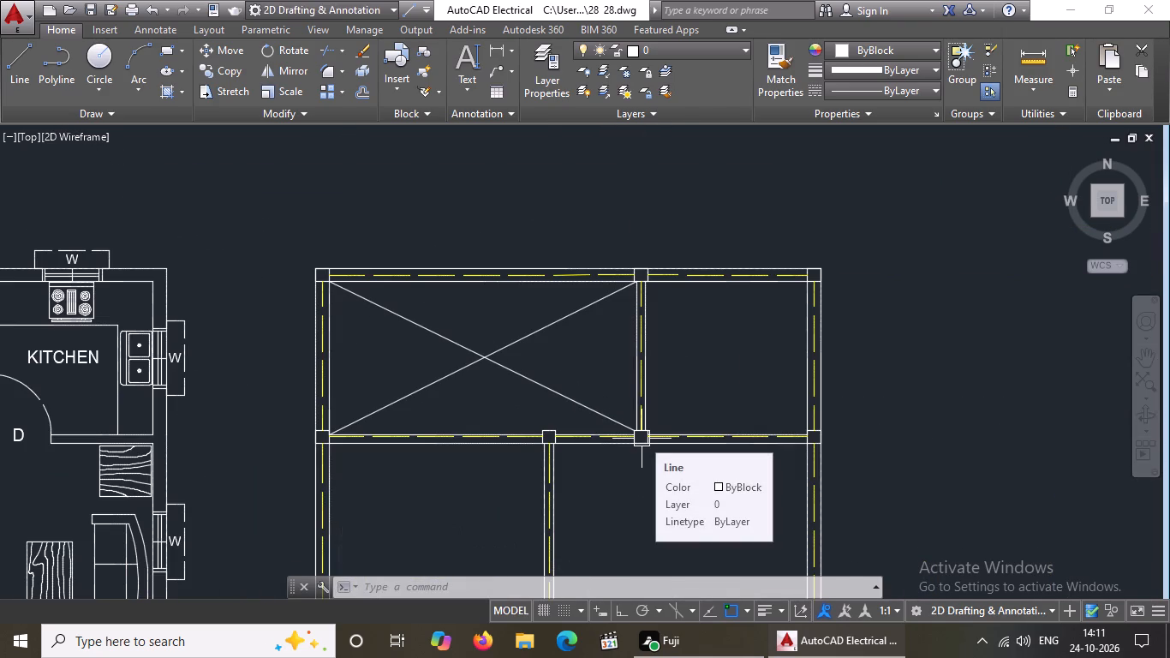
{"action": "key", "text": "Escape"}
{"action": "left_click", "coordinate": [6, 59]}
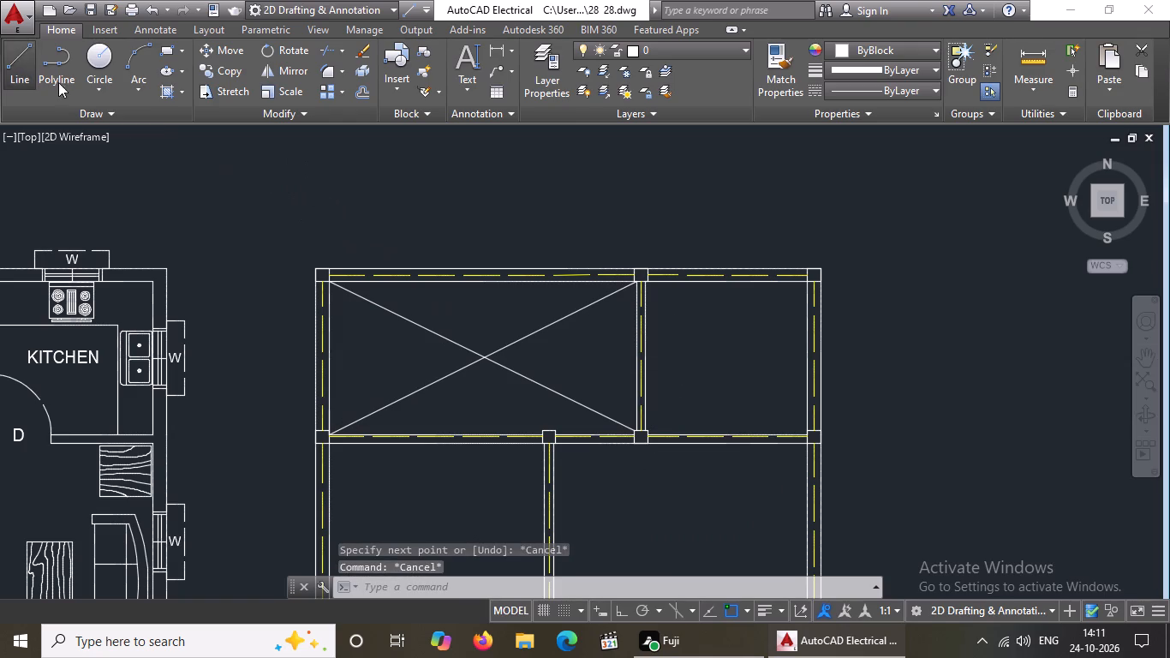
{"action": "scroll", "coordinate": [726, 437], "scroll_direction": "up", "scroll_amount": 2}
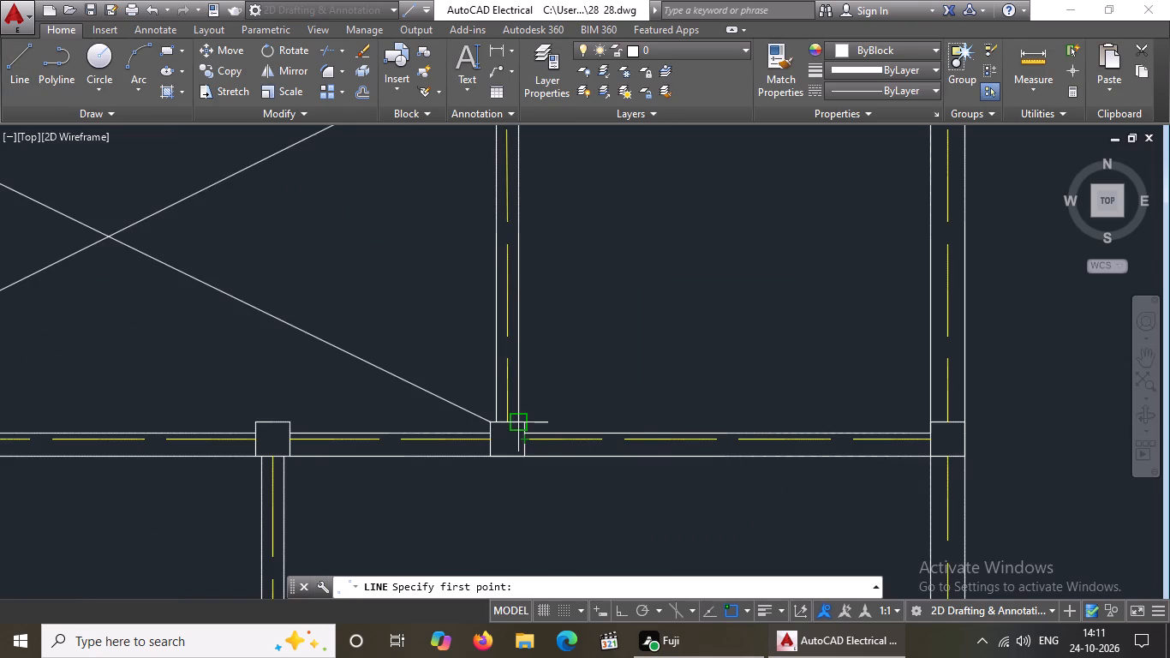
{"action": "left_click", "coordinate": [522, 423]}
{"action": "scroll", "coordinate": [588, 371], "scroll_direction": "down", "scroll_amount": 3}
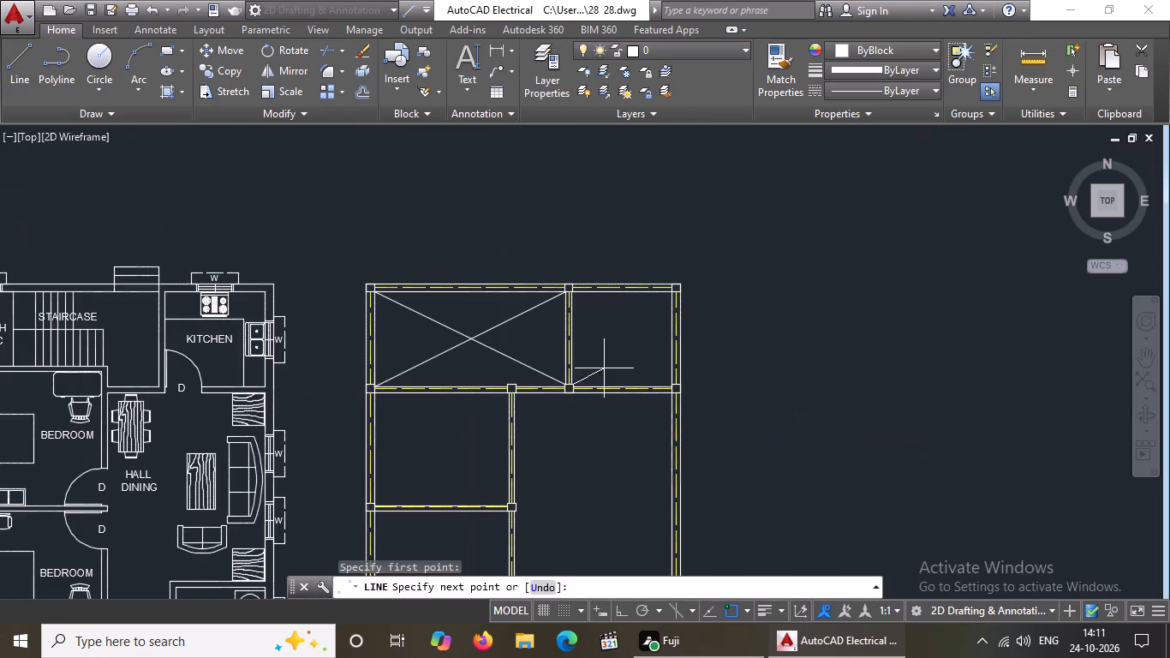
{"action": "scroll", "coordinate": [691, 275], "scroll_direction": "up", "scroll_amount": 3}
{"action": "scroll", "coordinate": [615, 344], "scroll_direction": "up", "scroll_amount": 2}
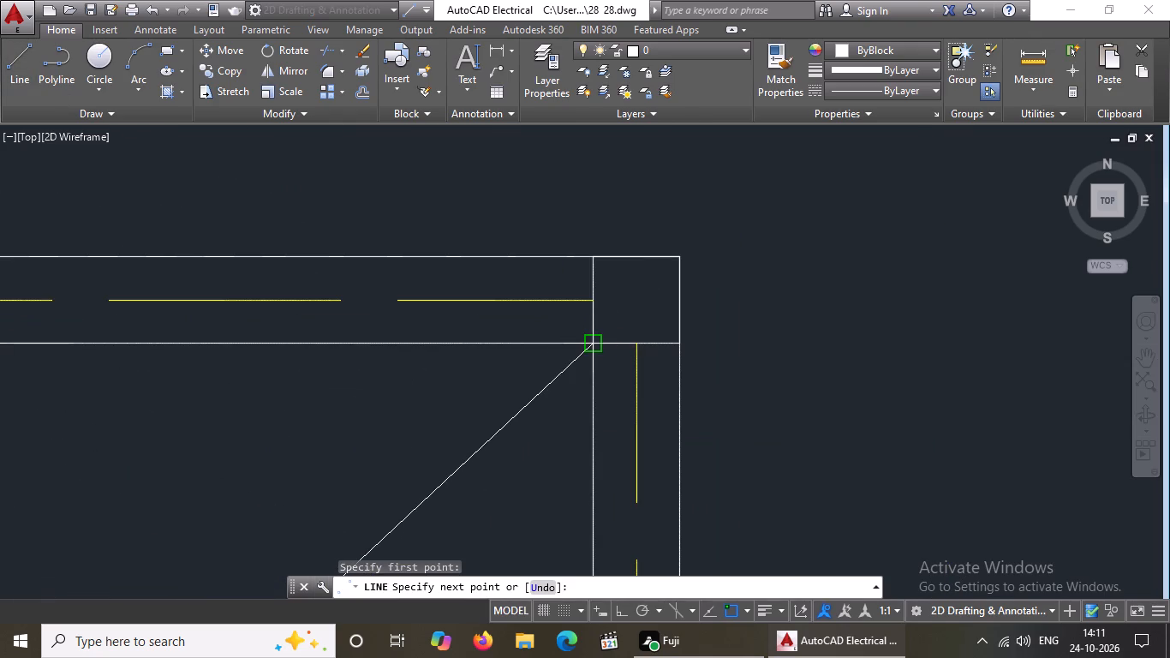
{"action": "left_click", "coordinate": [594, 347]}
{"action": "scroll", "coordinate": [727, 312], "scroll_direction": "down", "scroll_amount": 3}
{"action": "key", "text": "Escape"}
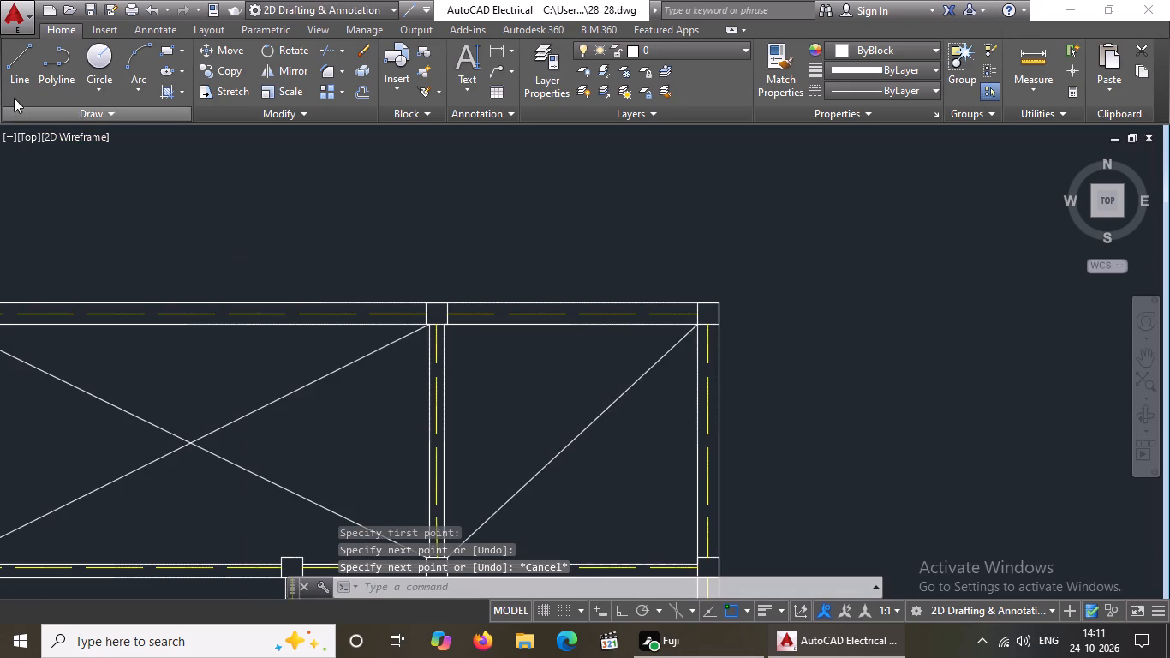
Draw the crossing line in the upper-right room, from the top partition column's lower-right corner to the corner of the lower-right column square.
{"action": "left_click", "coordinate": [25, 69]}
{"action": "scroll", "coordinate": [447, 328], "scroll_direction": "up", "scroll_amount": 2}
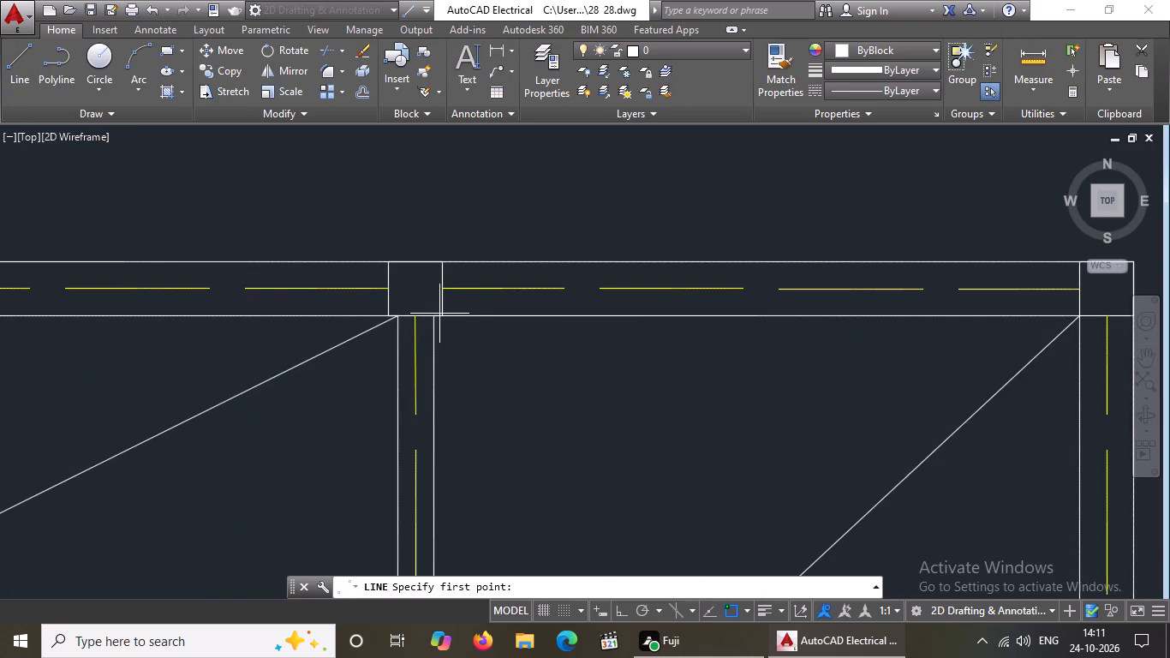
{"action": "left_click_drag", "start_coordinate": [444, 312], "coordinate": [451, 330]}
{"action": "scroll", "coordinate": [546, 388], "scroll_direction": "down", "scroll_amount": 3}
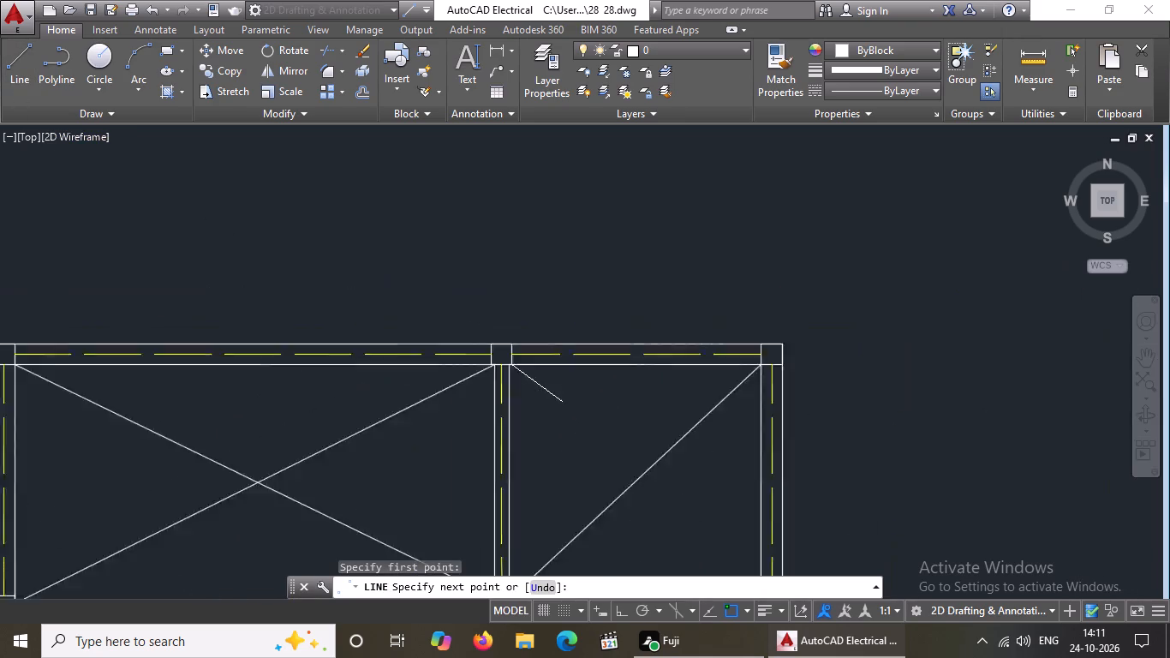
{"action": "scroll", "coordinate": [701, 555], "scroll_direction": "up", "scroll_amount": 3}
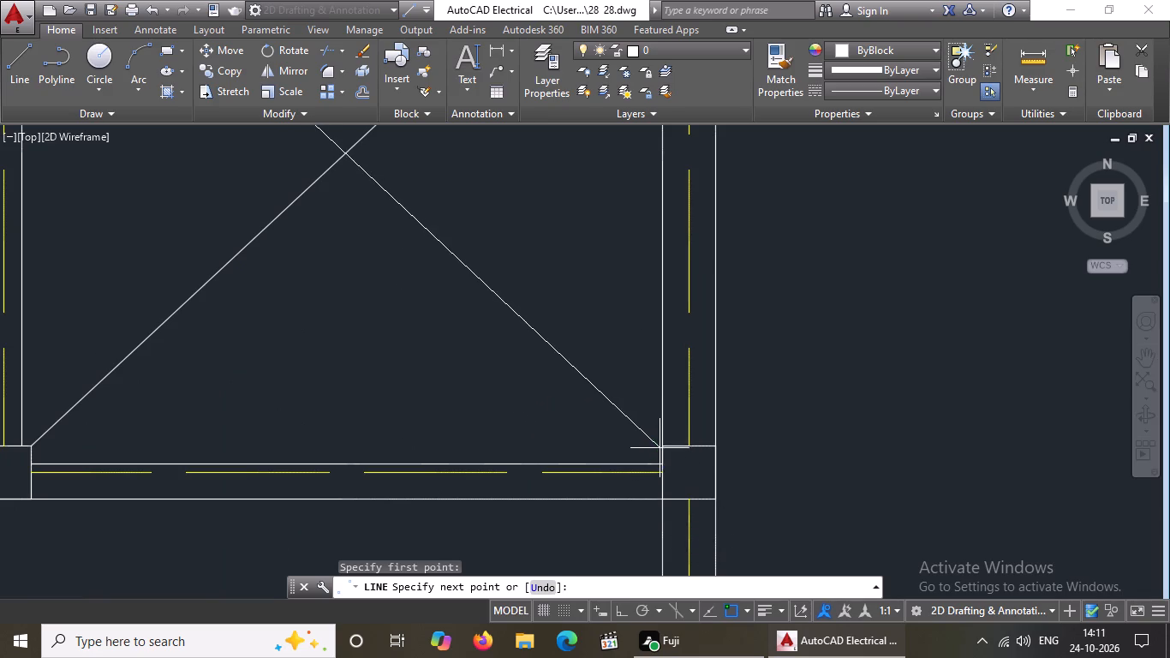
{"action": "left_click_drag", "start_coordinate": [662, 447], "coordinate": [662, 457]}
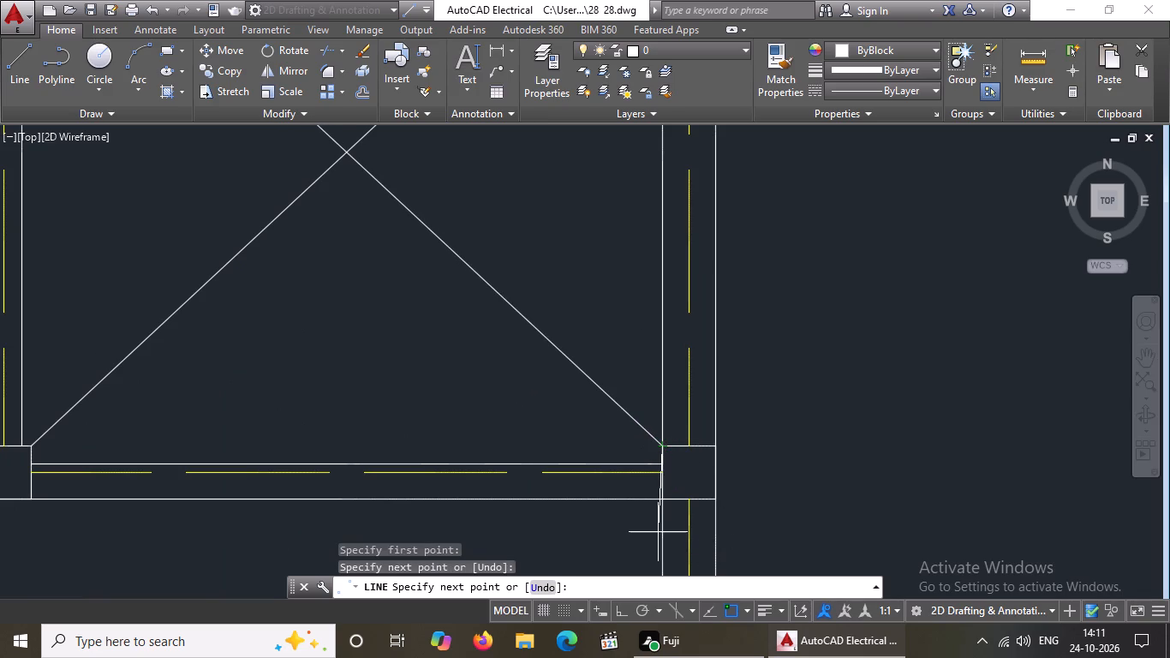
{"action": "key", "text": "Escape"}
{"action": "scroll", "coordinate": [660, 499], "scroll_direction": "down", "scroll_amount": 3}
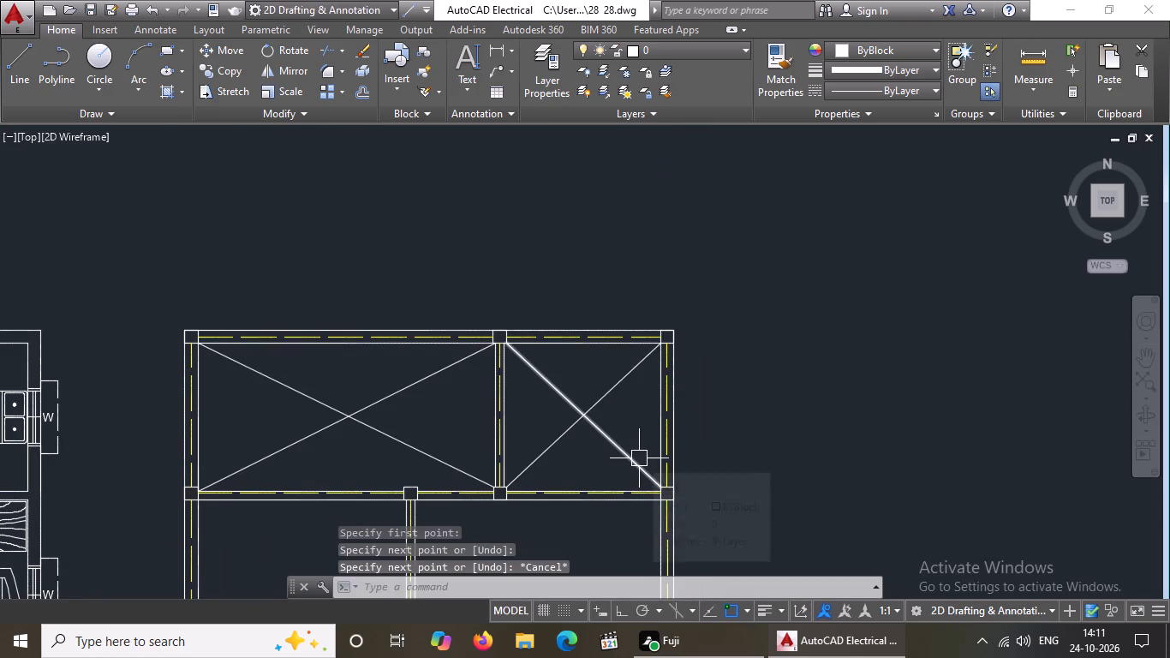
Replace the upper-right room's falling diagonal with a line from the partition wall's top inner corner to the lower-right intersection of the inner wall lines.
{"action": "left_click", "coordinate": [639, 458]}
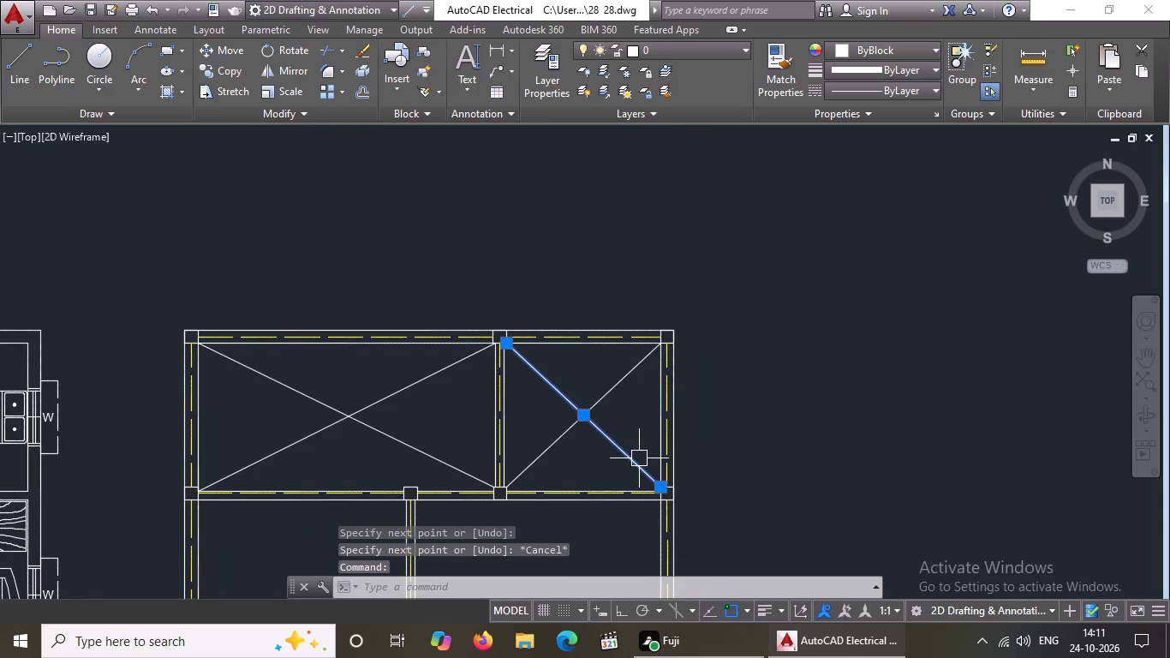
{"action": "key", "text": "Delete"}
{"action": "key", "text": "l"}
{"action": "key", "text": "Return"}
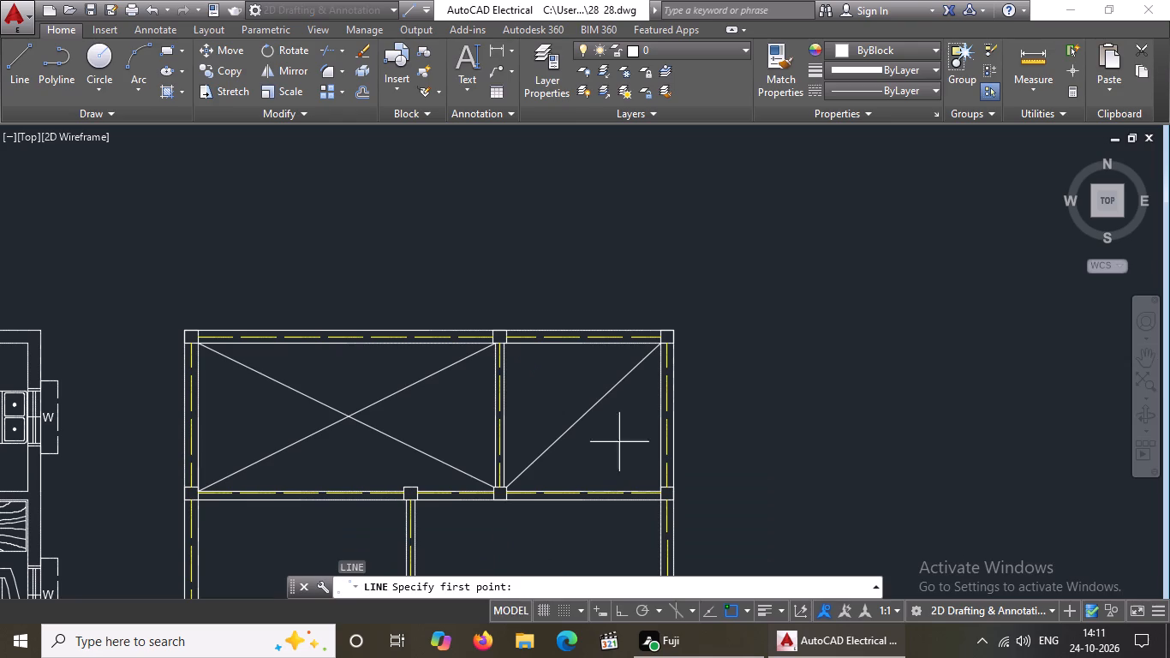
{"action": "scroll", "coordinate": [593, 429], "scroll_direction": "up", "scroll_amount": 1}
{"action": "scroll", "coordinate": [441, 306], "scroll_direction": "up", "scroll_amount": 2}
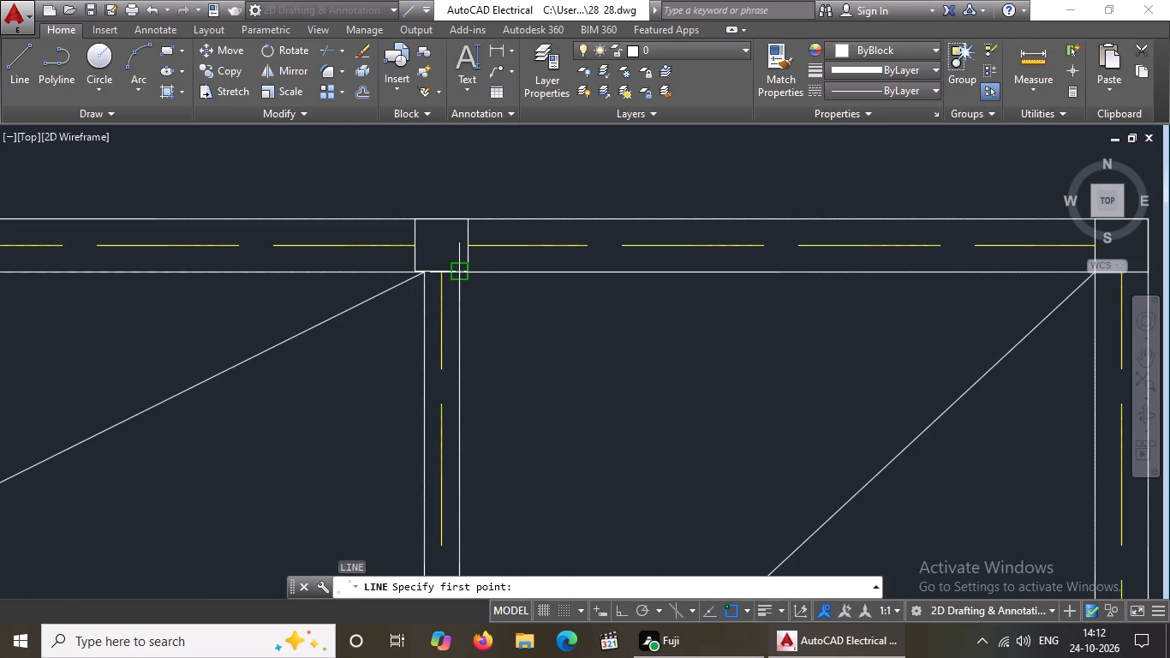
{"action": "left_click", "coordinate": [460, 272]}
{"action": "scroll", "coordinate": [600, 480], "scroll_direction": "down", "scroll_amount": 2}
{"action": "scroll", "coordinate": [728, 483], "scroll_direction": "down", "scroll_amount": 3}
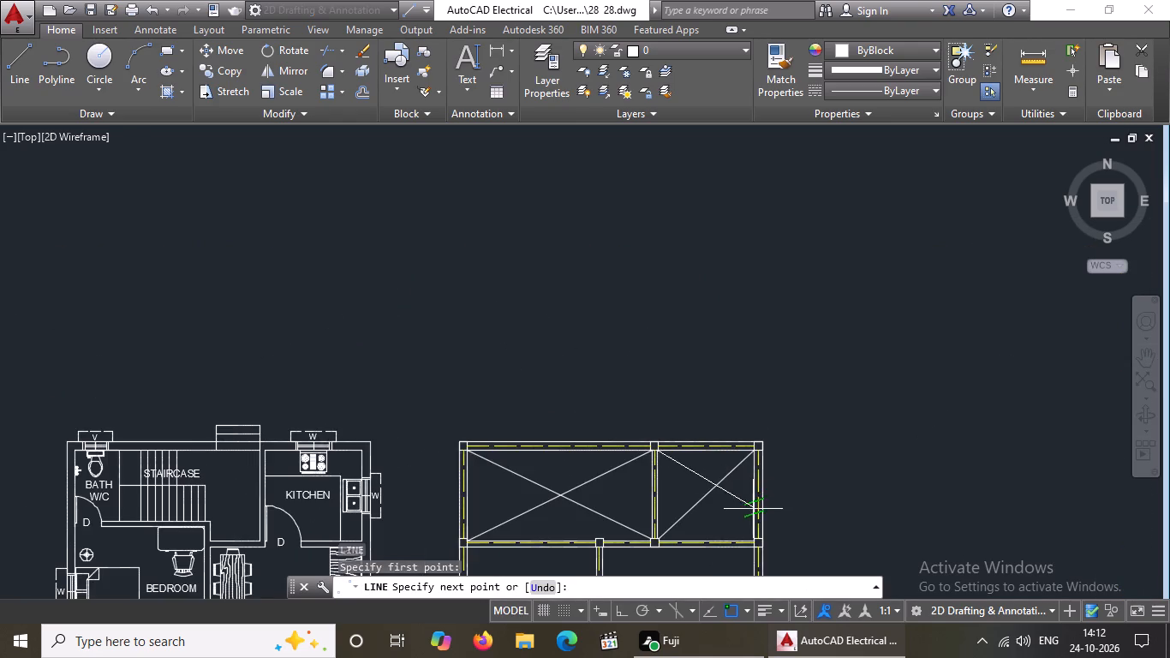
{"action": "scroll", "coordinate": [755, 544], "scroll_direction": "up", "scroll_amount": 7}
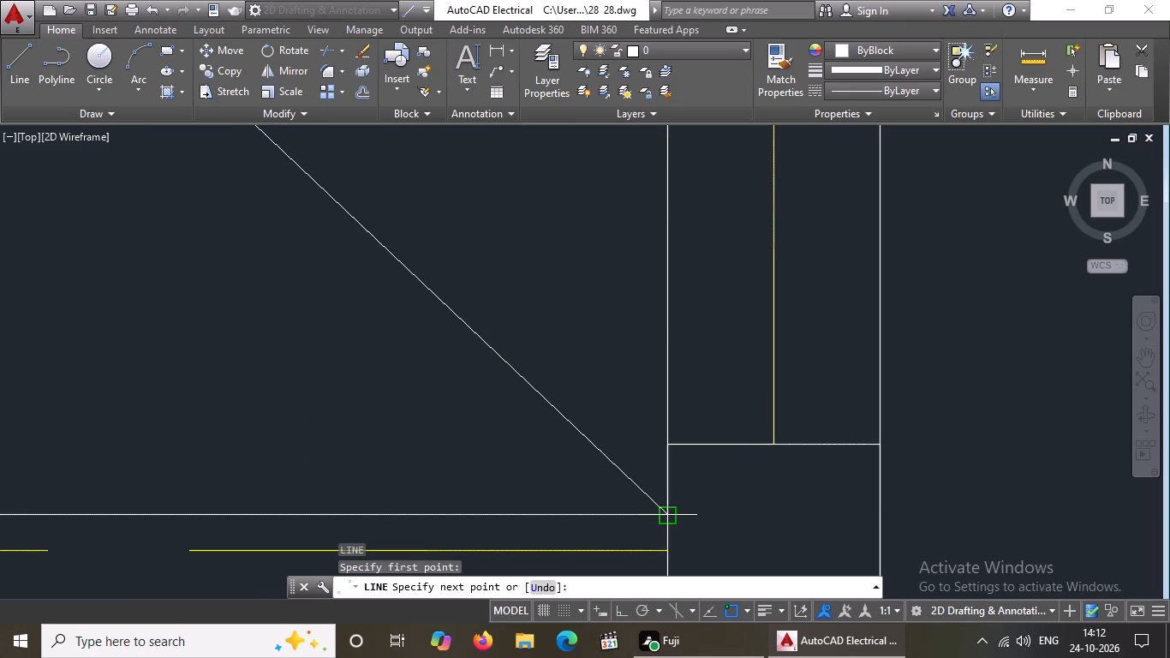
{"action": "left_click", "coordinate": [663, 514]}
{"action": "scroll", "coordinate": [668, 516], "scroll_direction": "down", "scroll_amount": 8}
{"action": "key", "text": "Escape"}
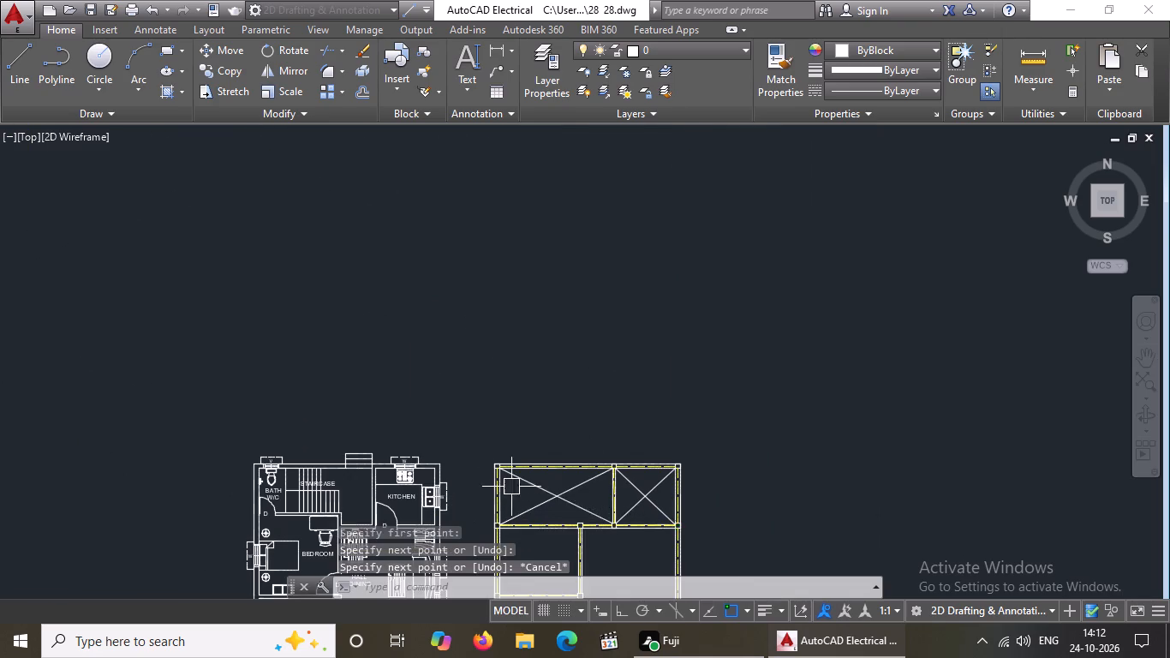
Erase both crossing diagonals from the large upper-left room.
{"action": "scroll", "coordinate": [526, 487], "scroll_direction": "up", "scroll_amount": 3}
{"action": "left_click", "coordinate": [535, 478]}
{"action": "key", "text": "Delete"}
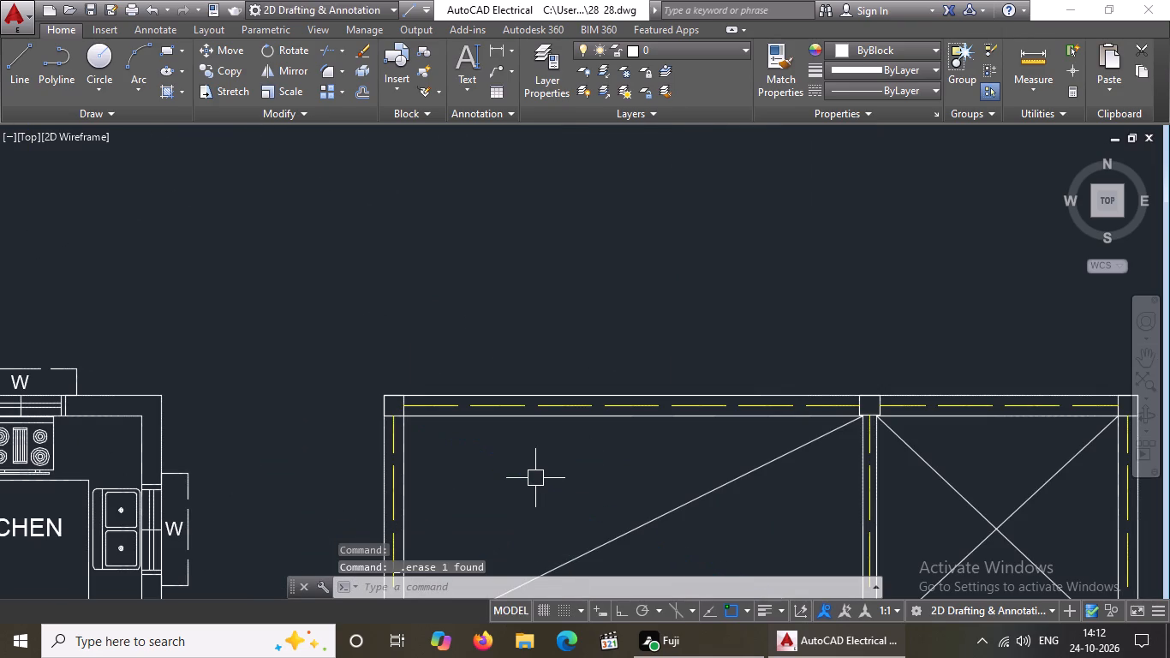
{"action": "left_click", "coordinate": [618, 530]}
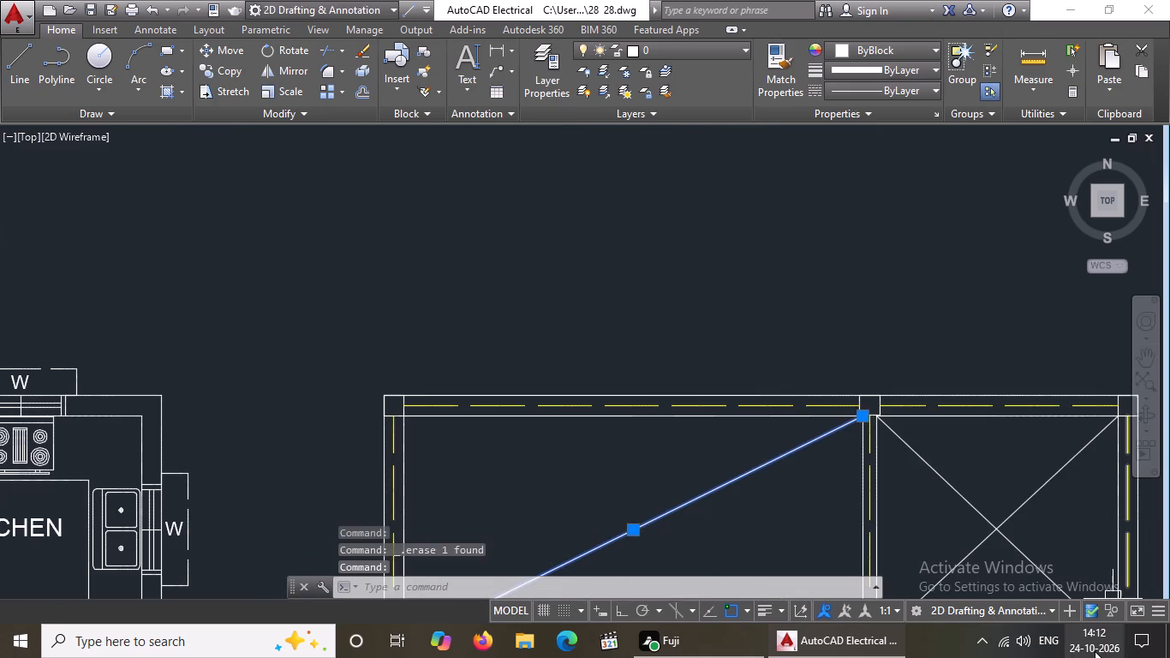
{"action": "key", "text": "Delete"}
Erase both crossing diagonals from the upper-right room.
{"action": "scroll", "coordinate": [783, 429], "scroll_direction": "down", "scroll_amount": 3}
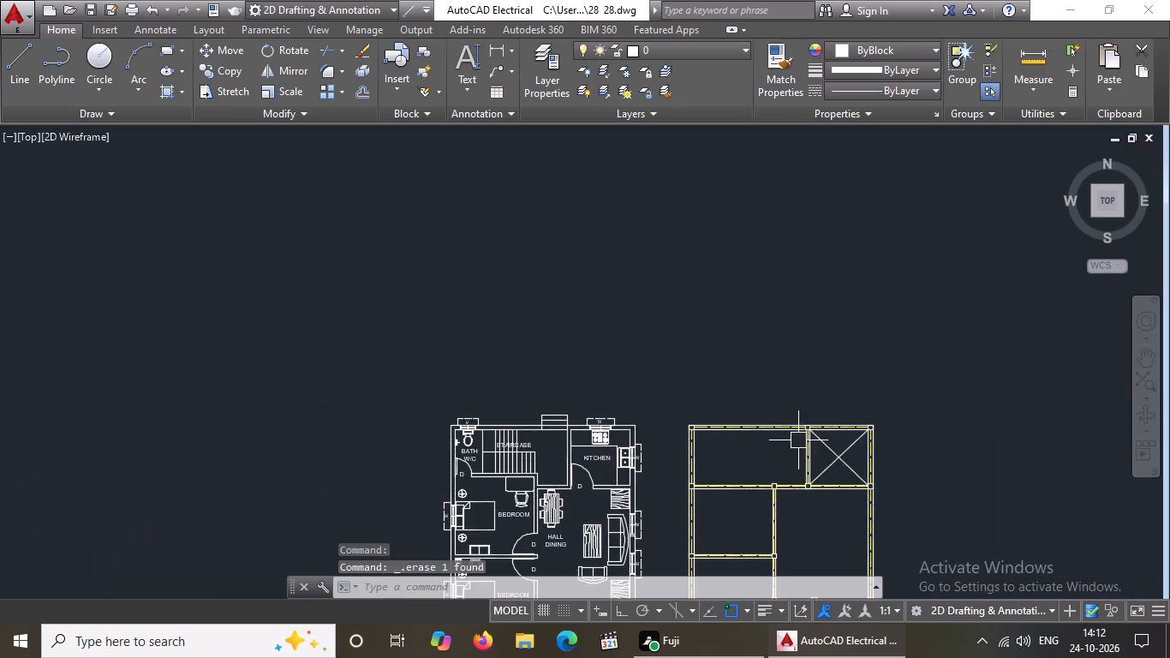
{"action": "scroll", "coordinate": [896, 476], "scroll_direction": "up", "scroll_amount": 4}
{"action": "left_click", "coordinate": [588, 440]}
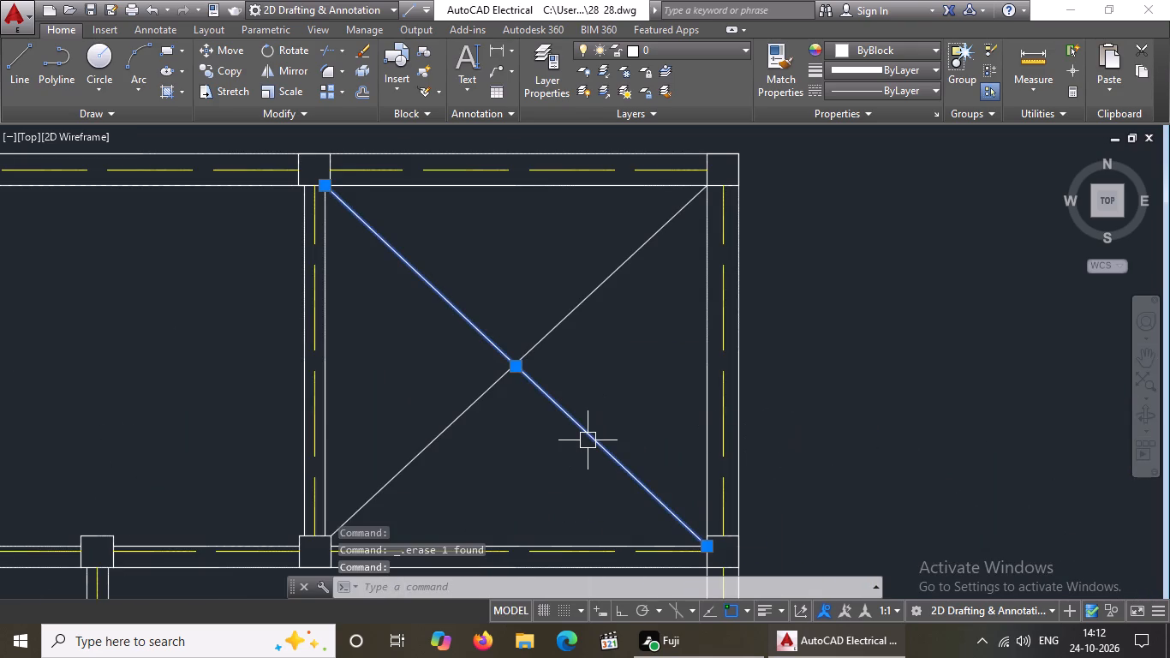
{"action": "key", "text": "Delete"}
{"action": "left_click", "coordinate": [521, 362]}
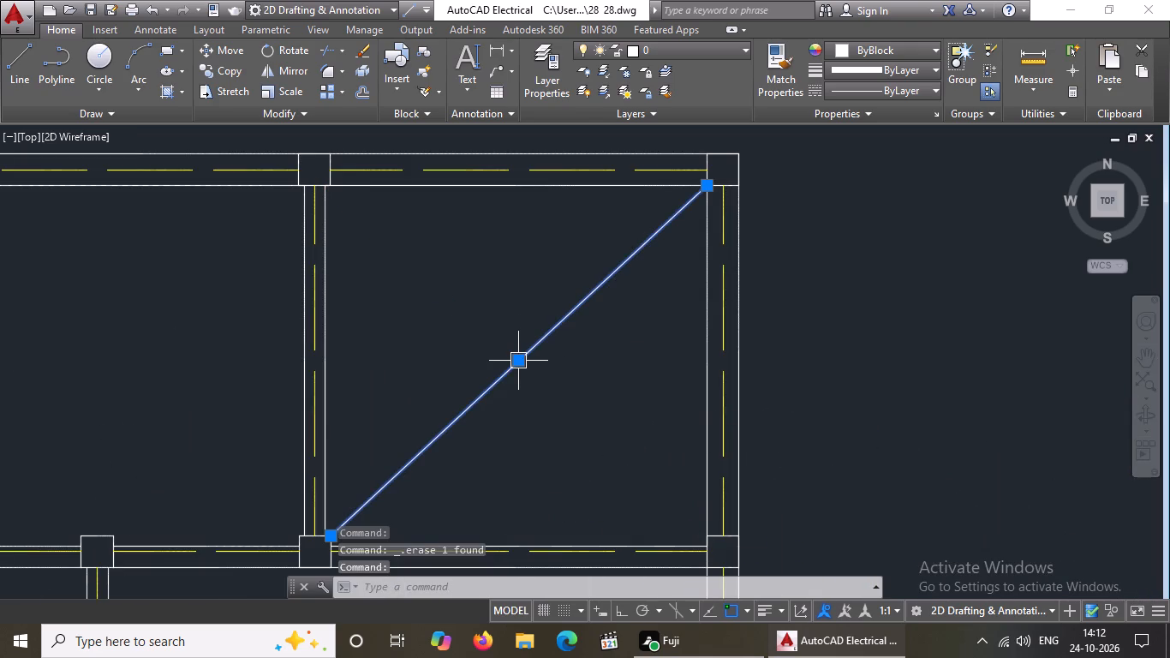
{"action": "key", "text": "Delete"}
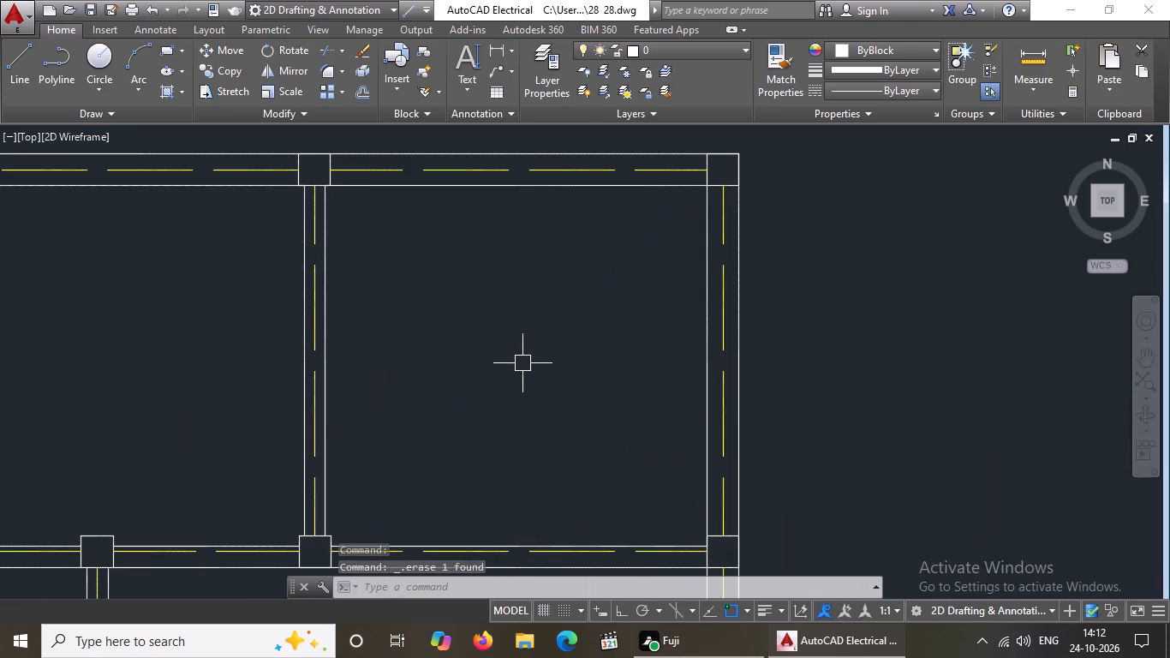
Draw the large upper-left room's rising diagonal from the lower-left inner wall-line intersection to the partition wall's top inner corner.
{"action": "key", "text": "l"}
{"action": "key", "text": "Return"}
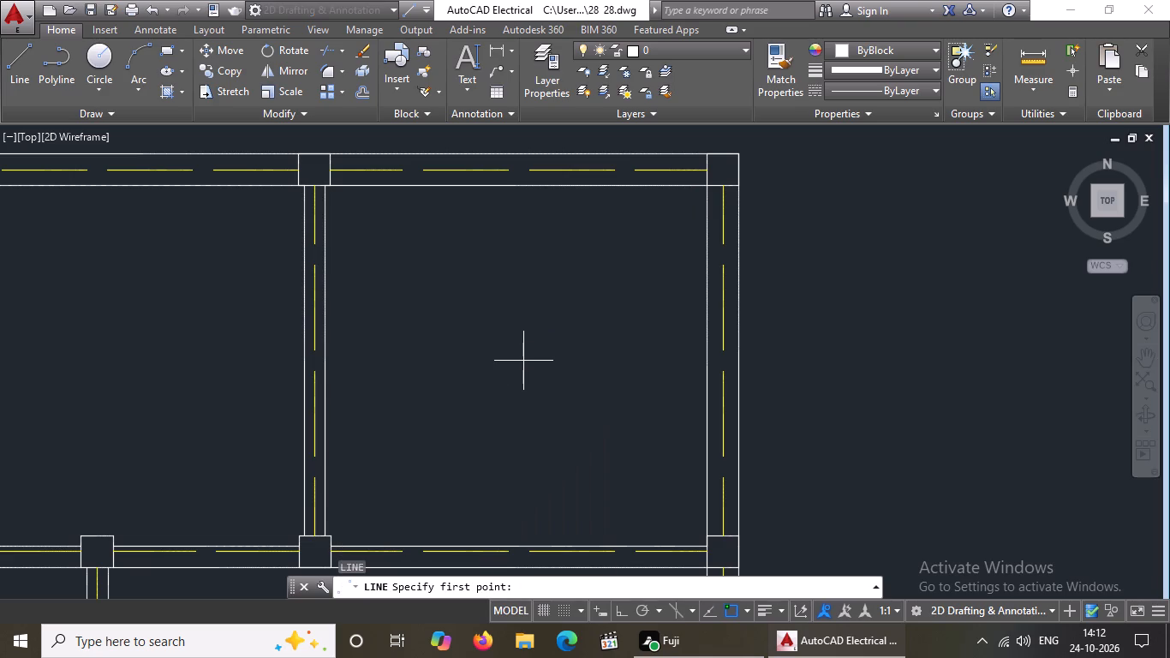
{"action": "scroll", "coordinate": [398, 356], "scroll_direction": "down", "scroll_amount": 4}
{"action": "scroll", "coordinate": [267, 384], "scroll_direction": "up", "scroll_amount": 4}
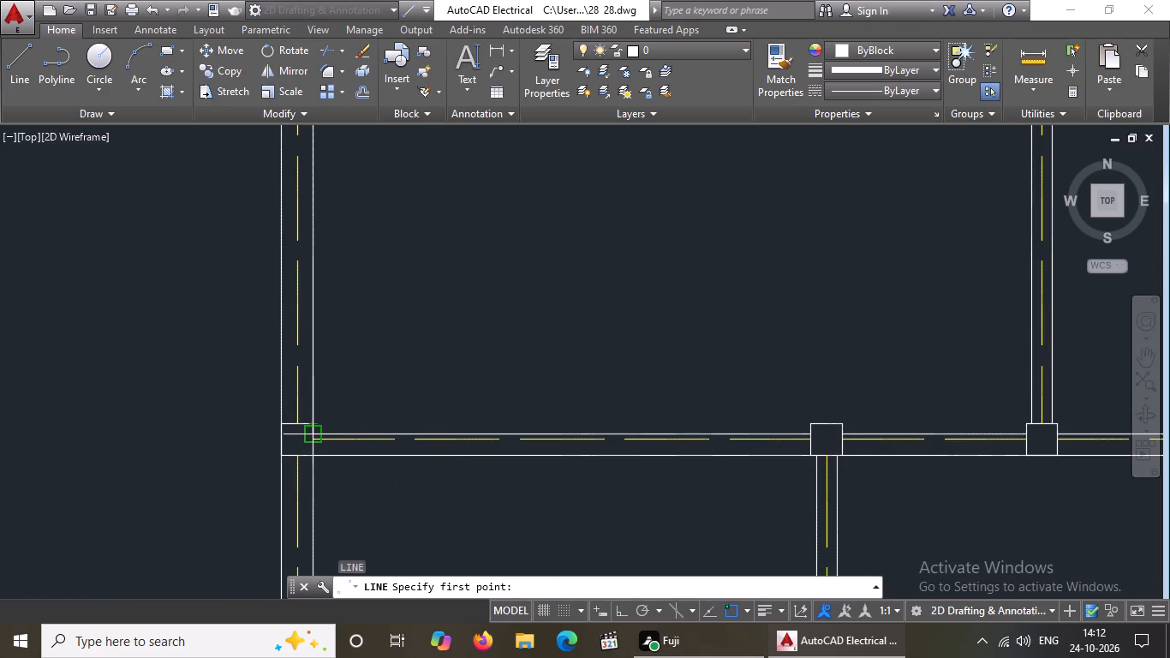
{"action": "left_click", "coordinate": [313, 434]}
{"action": "scroll", "coordinate": [582, 302], "scroll_direction": "down", "scroll_amount": 4}
{"action": "scroll", "coordinate": [651, 266], "scroll_direction": "up", "scroll_amount": 7}
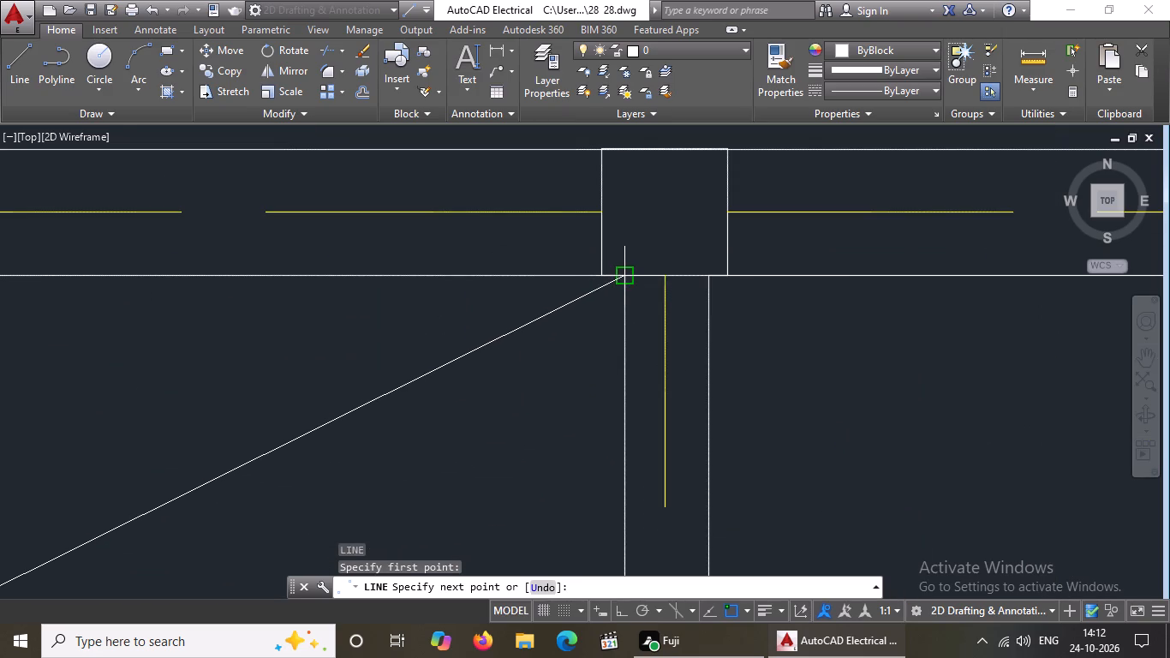
{"action": "left_click", "coordinate": [624, 278]}
{"action": "scroll", "coordinate": [630, 289], "scroll_direction": "up", "scroll_amount": 2}
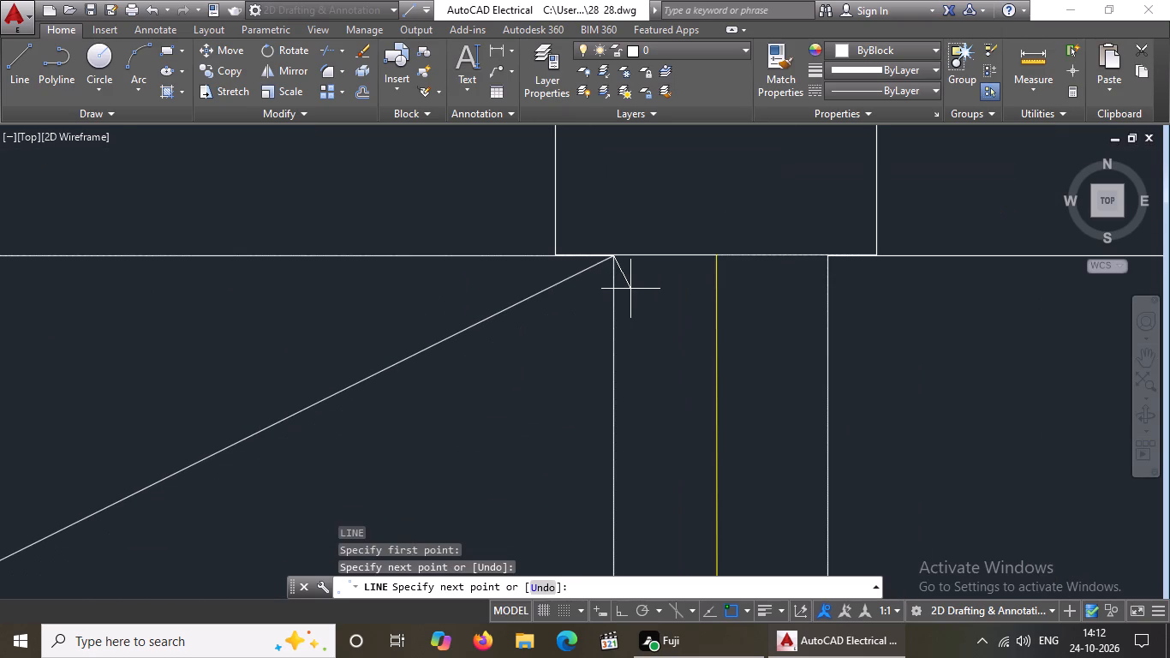
{"action": "key", "text": "Escape"}
{"action": "scroll", "coordinate": [654, 320], "scroll_direction": "down", "scroll_amount": 4}
{"action": "scroll", "coordinate": [532, 352], "scroll_direction": "down", "scroll_amount": 3}
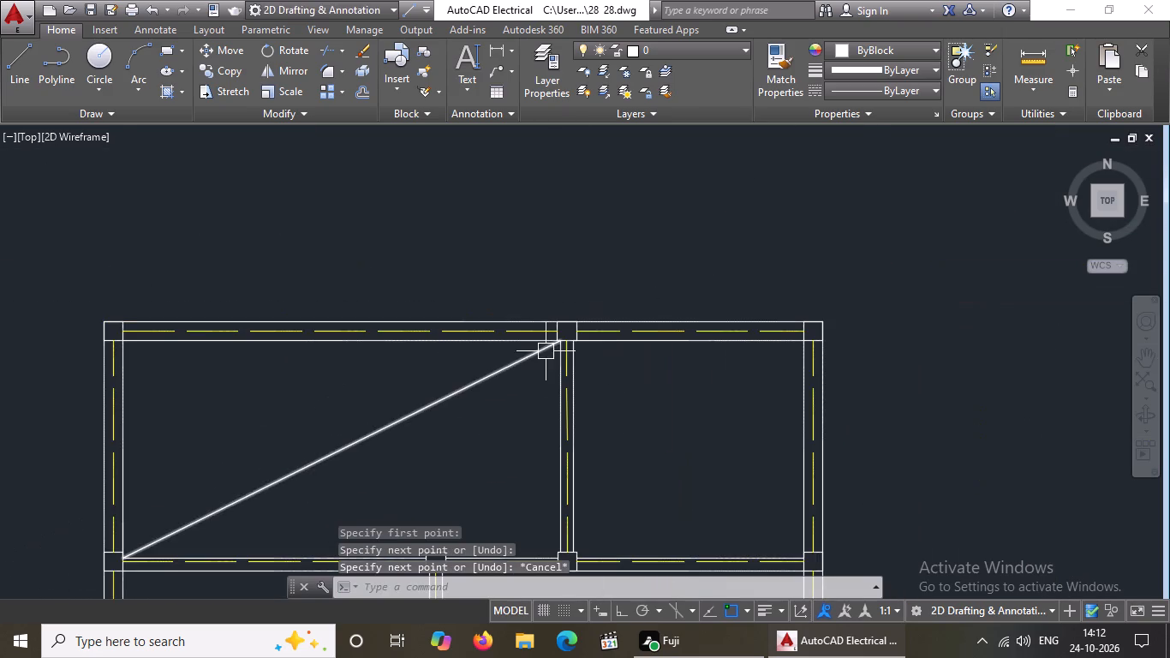
{"action": "key", "text": "Escape"}
Draw the large upper-left room's falling diagonal from its upper-left inner corner to the upper-left corner of the lower partition column.
{"action": "key", "text": "l"}
{"action": "key", "text": "Return"}
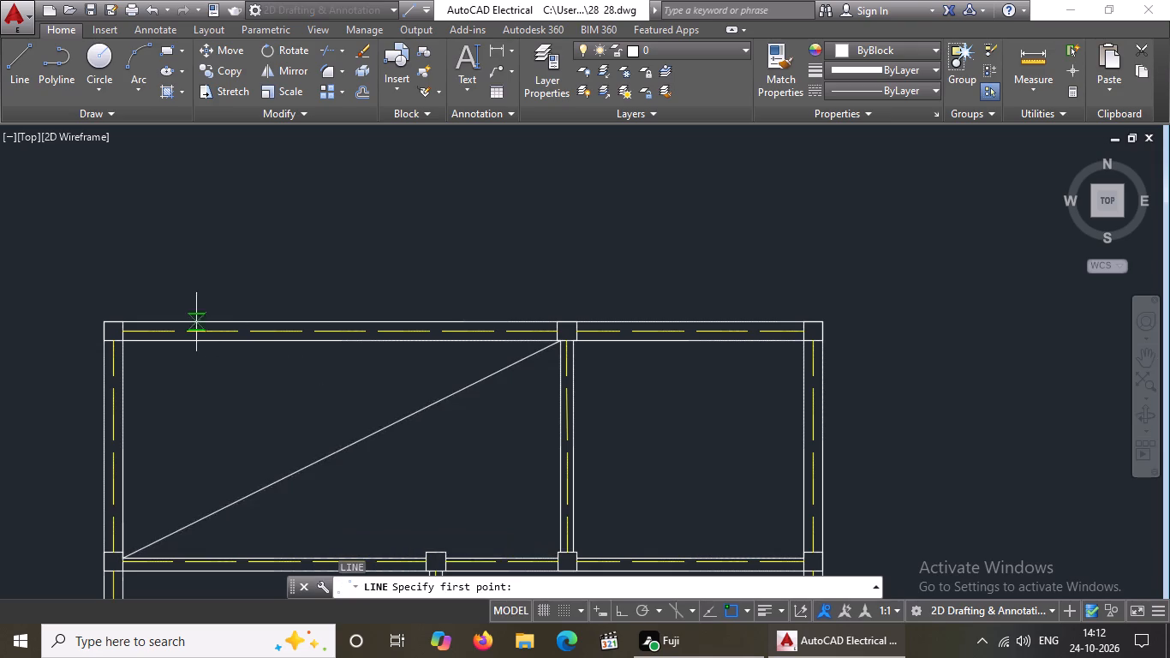
{"action": "scroll", "coordinate": [144, 346], "scroll_direction": "up", "scroll_amount": 4}
{"action": "scroll", "coordinate": [21, 308], "scroll_direction": "down", "scroll_amount": 6}
{"action": "scroll", "coordinate": [29, 322], "scroll_direction": "up", "scroll_amount": 4}
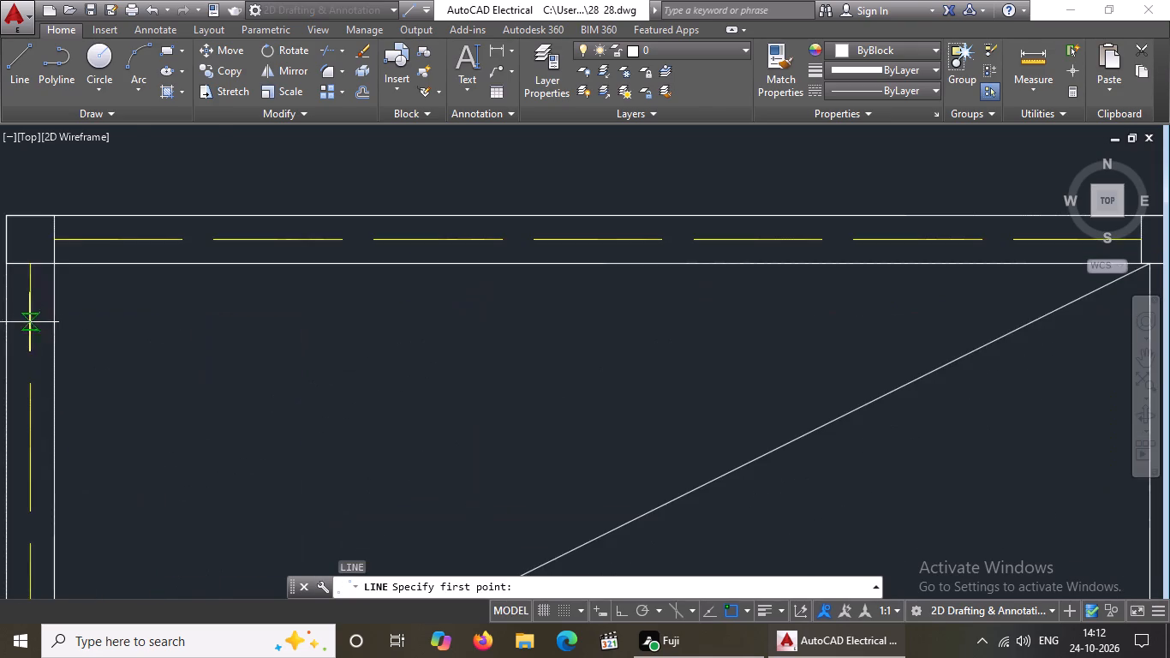
{"action": "scroll", "coordinate": [64, 270], "scroll_direction": "up", "scroll_amount": 1}
{"action": "left_click_drag", "start_coordinate": [47, 257], "coordinate": [71, 274]}
{"action": "scroll", "coordinate": [167, 322], "scroll_direction": "down", "scroll_amount": 6}
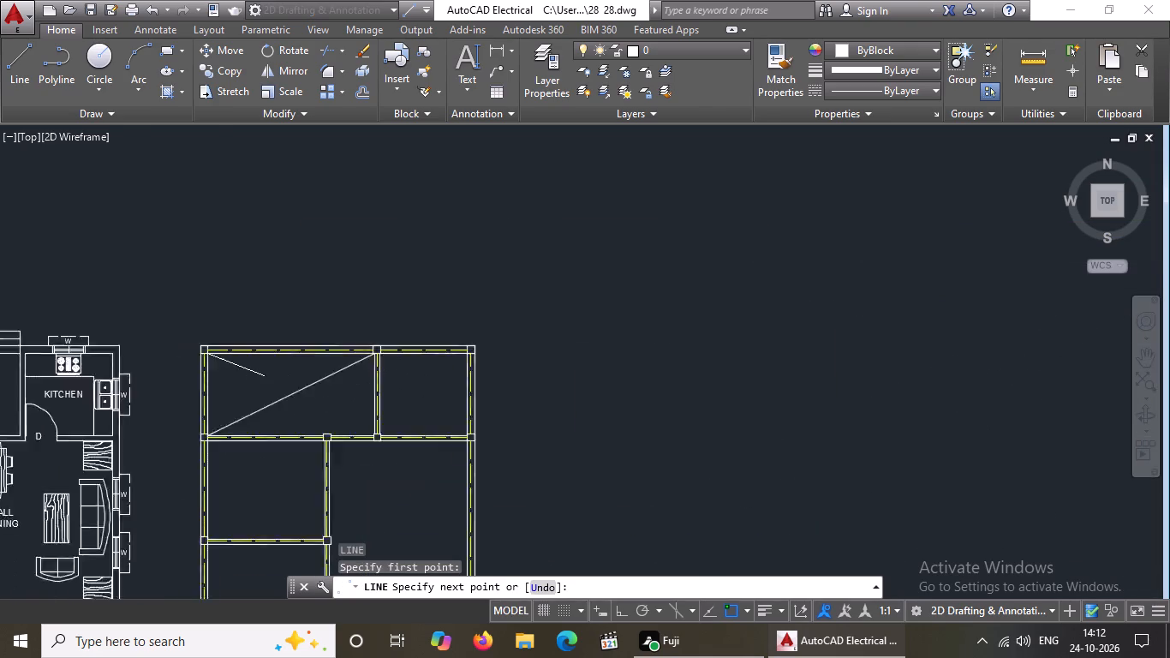
{"action": "scroll", "coordinate": [273, 381], "scroll_direction": "down", "scroll_amount": 1}
{"action": "scroll", "coordinate": [289, 391], "scroll_direction": "up", "scroll_amount": 9}
{"action": "scroll", "coordinate": [619, 457], "scroll_direction": "down", "scroll_amount": 5}
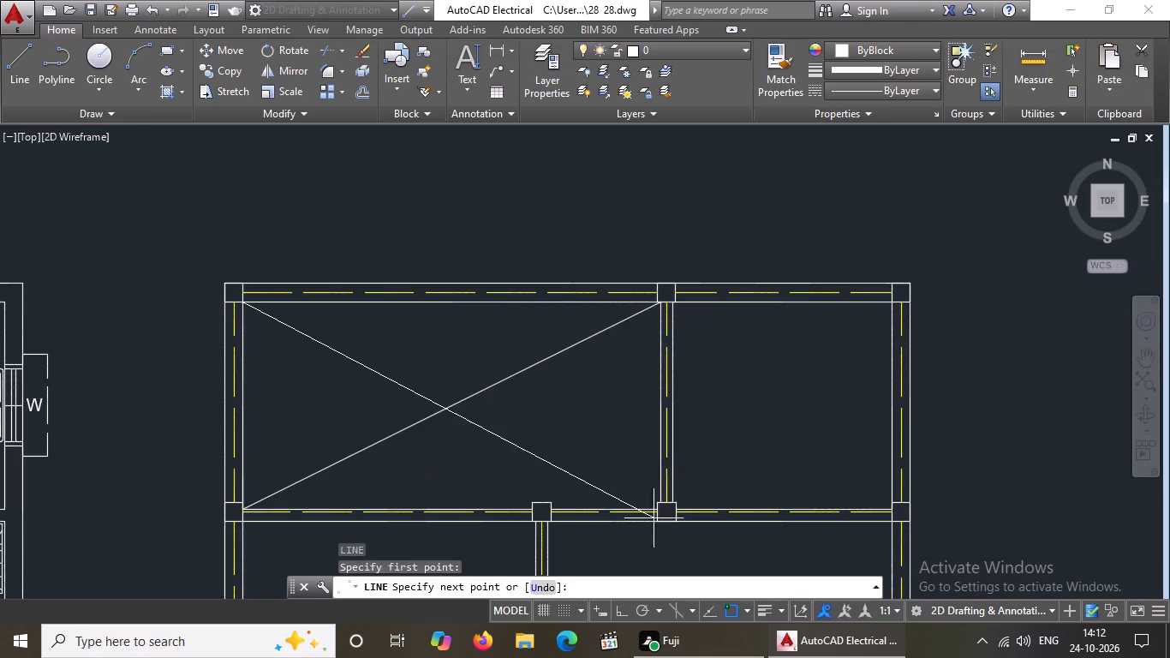
{"action": "scroll", "coordinate": [662, 512], "scroll_direction": "up", "scroll_amount": 4}
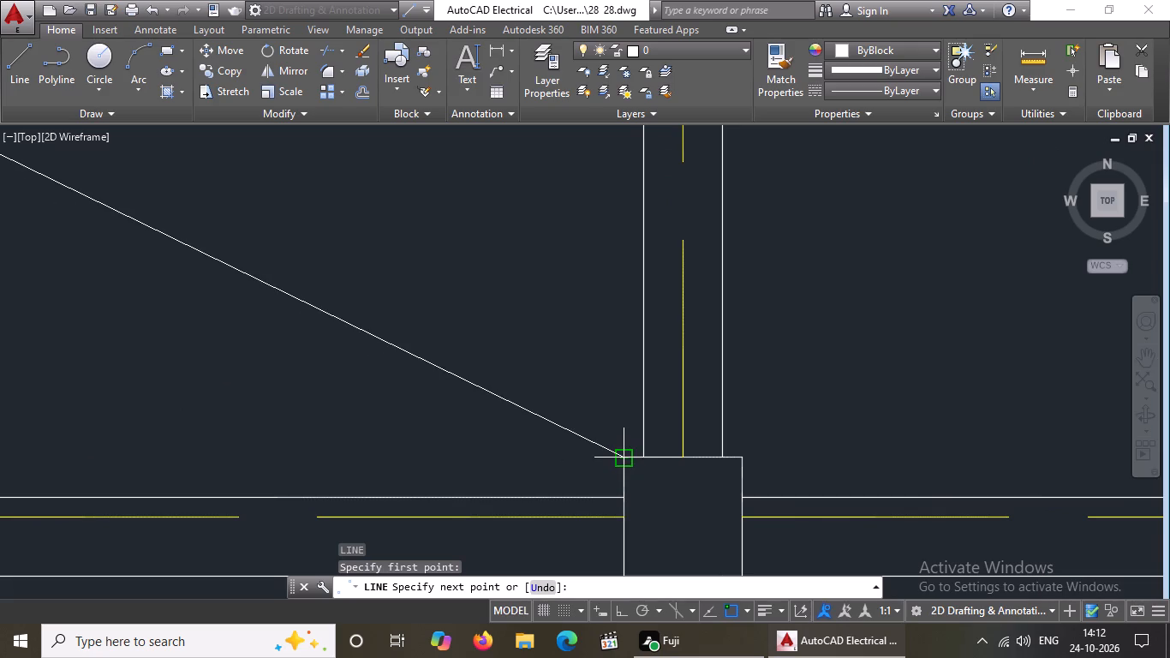
{"action": "left_click", "coordinate": [625, 456]}
{"action": "scroll", "coordinate": [636, 452], "scroll_direction": "down", "scroll_amount": 6}
{"action": "key", "text": "Escape"}
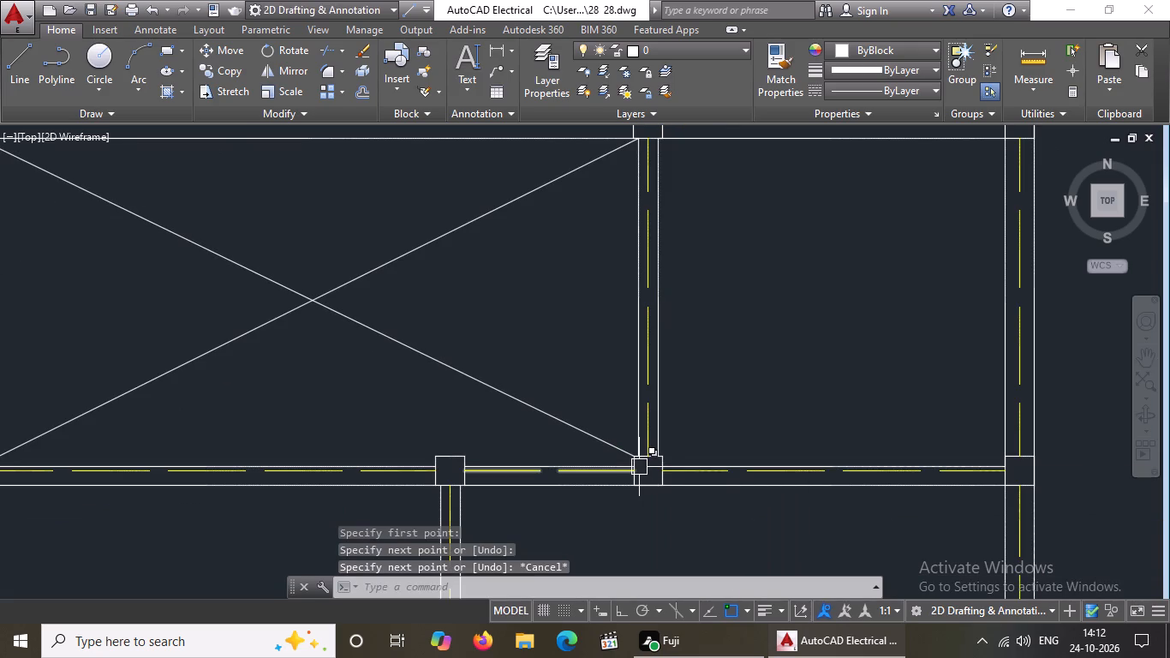
Draw the upper-right room's falling diagonal from the partition wall's top inner corner to the lower-right inner wall-line intersection.
{"action": "scroll", "coordinate": [647, 434], "scroll_direction": "down", "scroll_amount": 4}
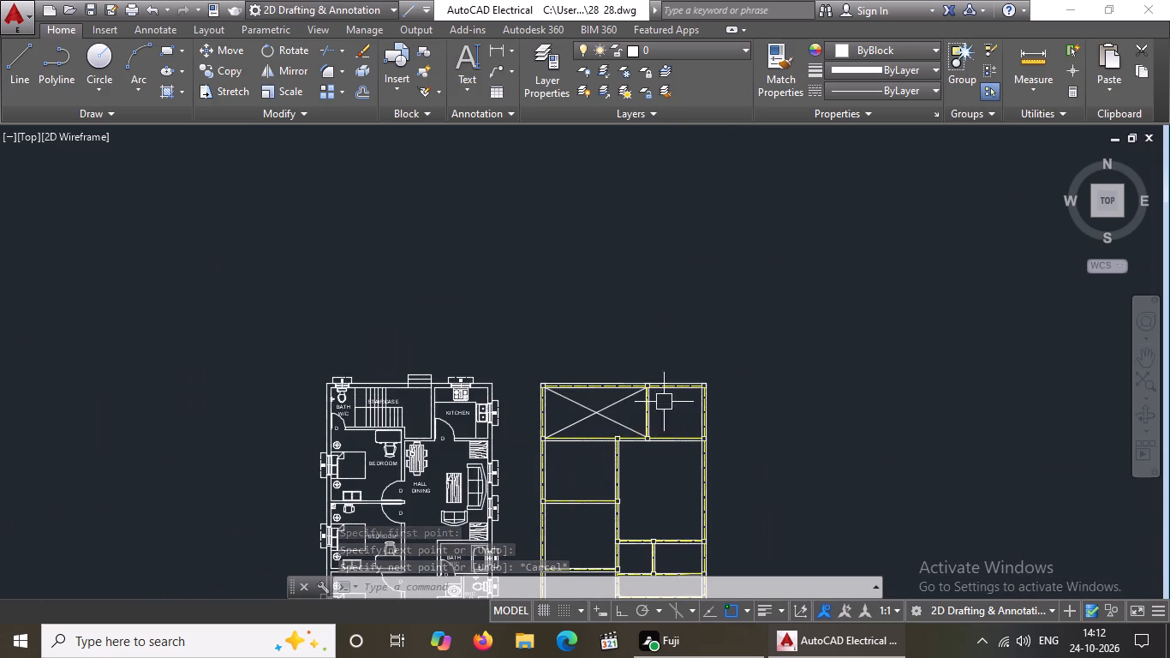
{"action": "scroll", "coordinate": [639, 386], "scroll_direction": "up", "scroll_amount": 5}
{"action": "key", "text": "Escape"}
{"action": "key", "text": "l"}
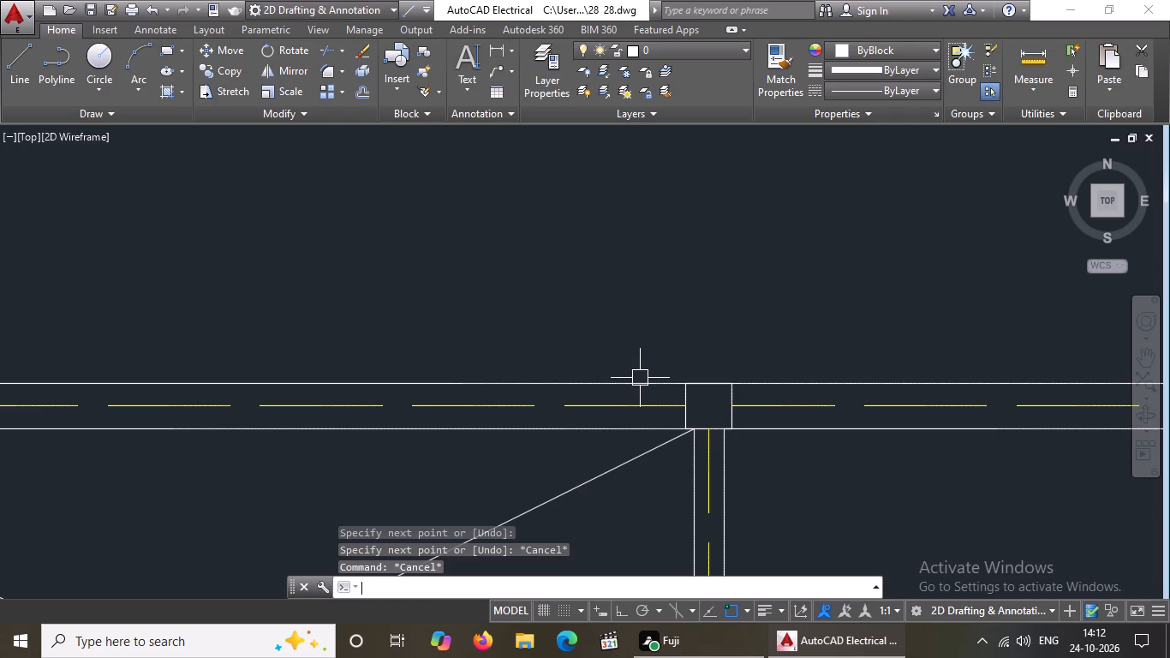
{"action": "key", "text": "Return"}
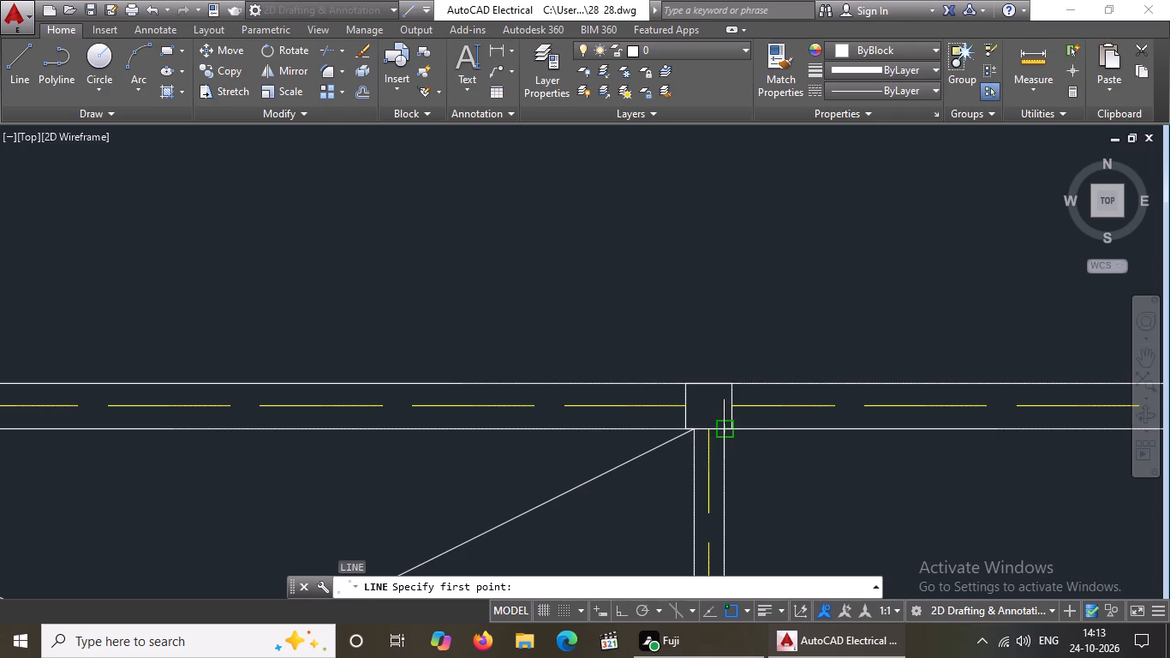
{"action": "left_click", "coordinate": [721, 429]}
{"action": "scroll", "coordinate": [742, 423], "scroll_direction": "down", "scroll_amount": 4}
{"action": "scroll", "coordinate": [823, 498], "scroll_direction": "up", "scroll_amount": 4}
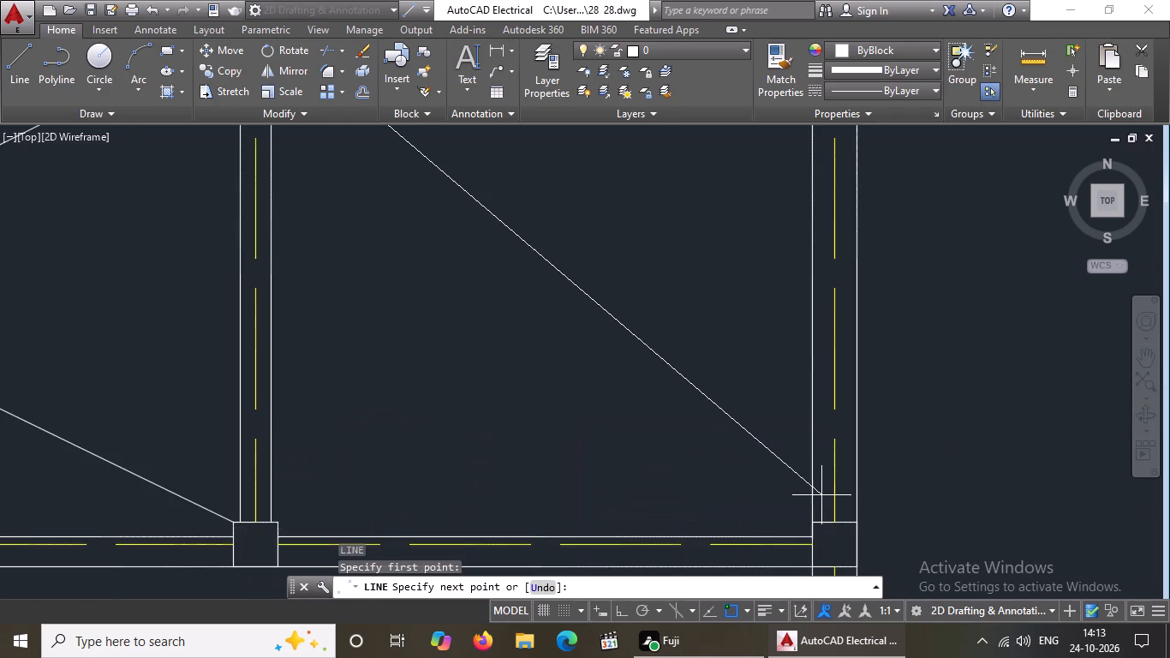
{"action": "scroll", "coordinate": [819, 494], "scroll_direction": "down", "scroll_amount": 3}
{"action": "scroll", "coordinate": [820, 501], "scroll_direction": "up", "scroll_amount": 4}
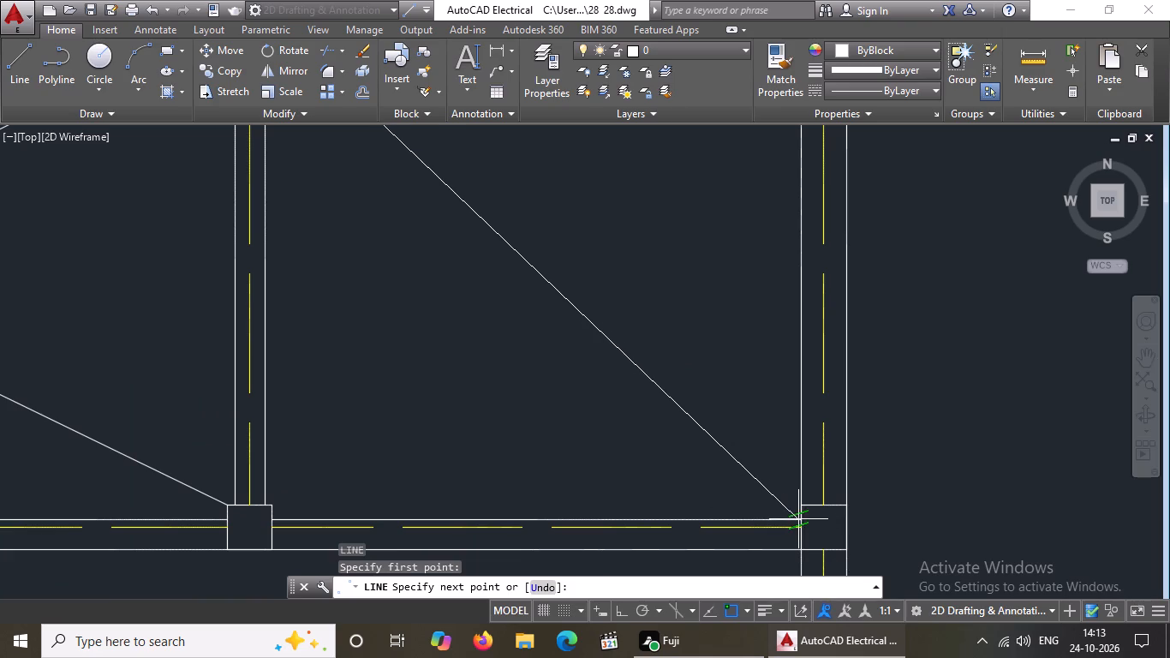
{"action": "left_click", "coordinate": [803, 522]}
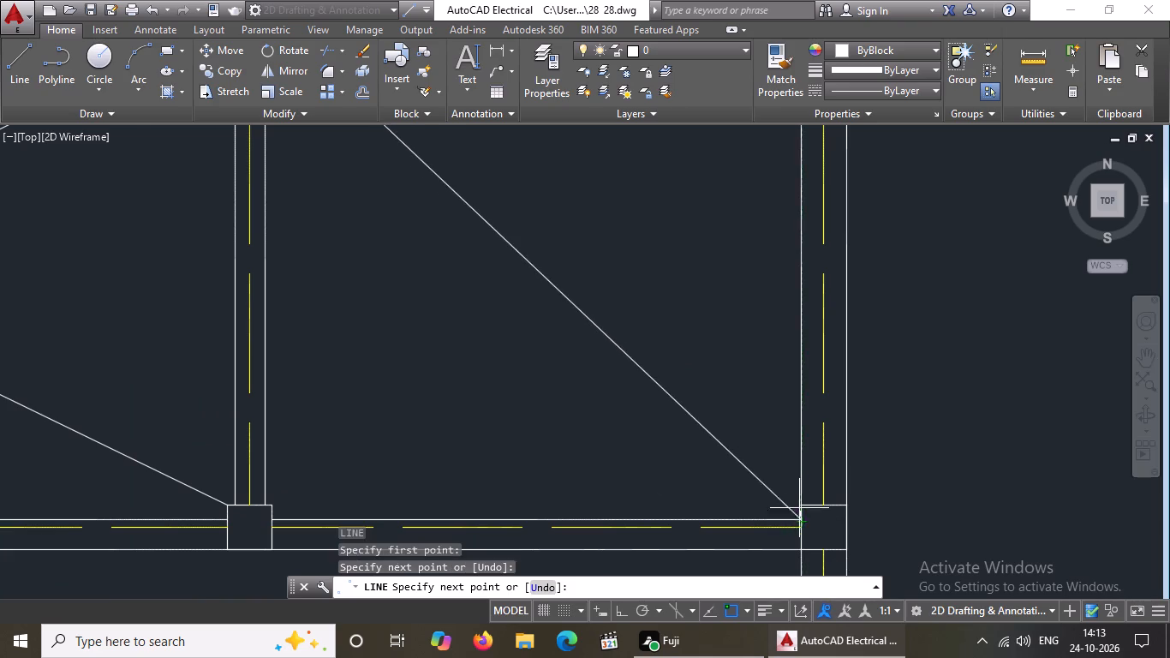
{"action": "scroll", "coordinate": [795, 497], "scroll_direction": "up", "scroll_amount": 1}
{"action": "scroll", "coordinate": [795, 497], "scroll_direction": "down", "scroll_amount": 5}
{"action": "key", "text": "Escape"}
Draw the upper-right room's rising diagonal from the lower partition column's upper-right corner to the room's upper-right inner corner.
{"action": "key", "text": "l"}
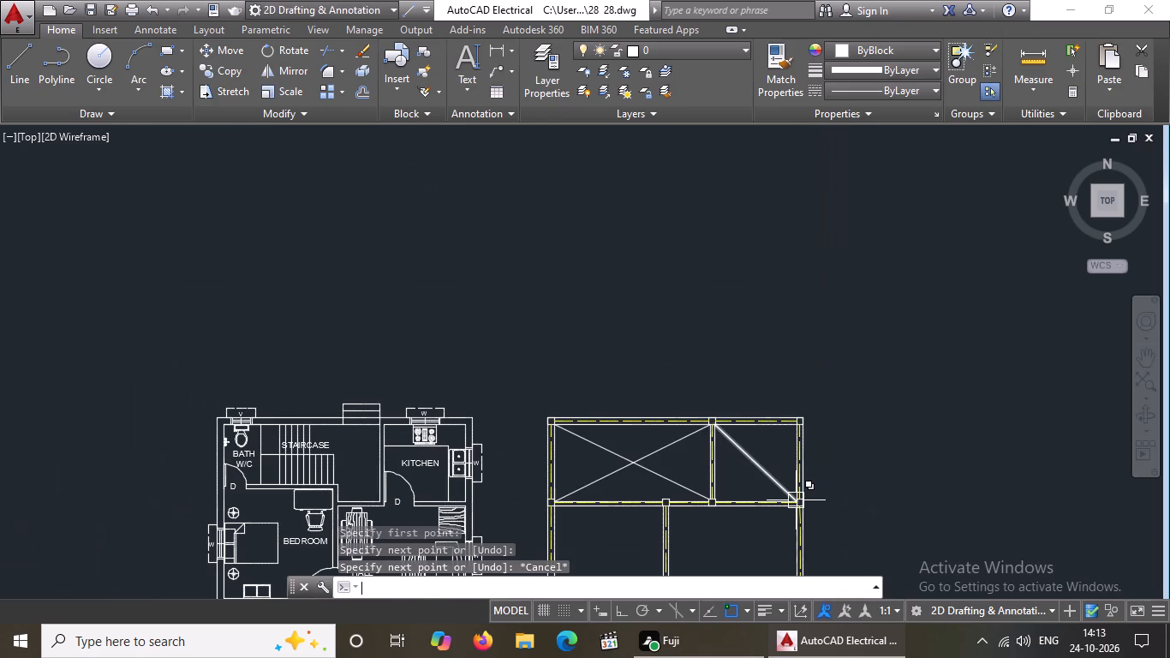
{"action": "key", "text": "Return"}
{"action": "scroll", "coordinate": [792, 495], "scroll_direction": "up", "scroll_amount": 3}
{"action": "scroll", "coordinate": [588, 453], "scroll_direction": "up", "scroll_amount": 3}
{"action": "scroll", "coordinate": [552, 448], "scroll_direction": "down", "scroll_amount": 4}
{"action": "scroll", "coordinate": [469, 482], "scroll_direction": "up", "scroll_amount": 2}
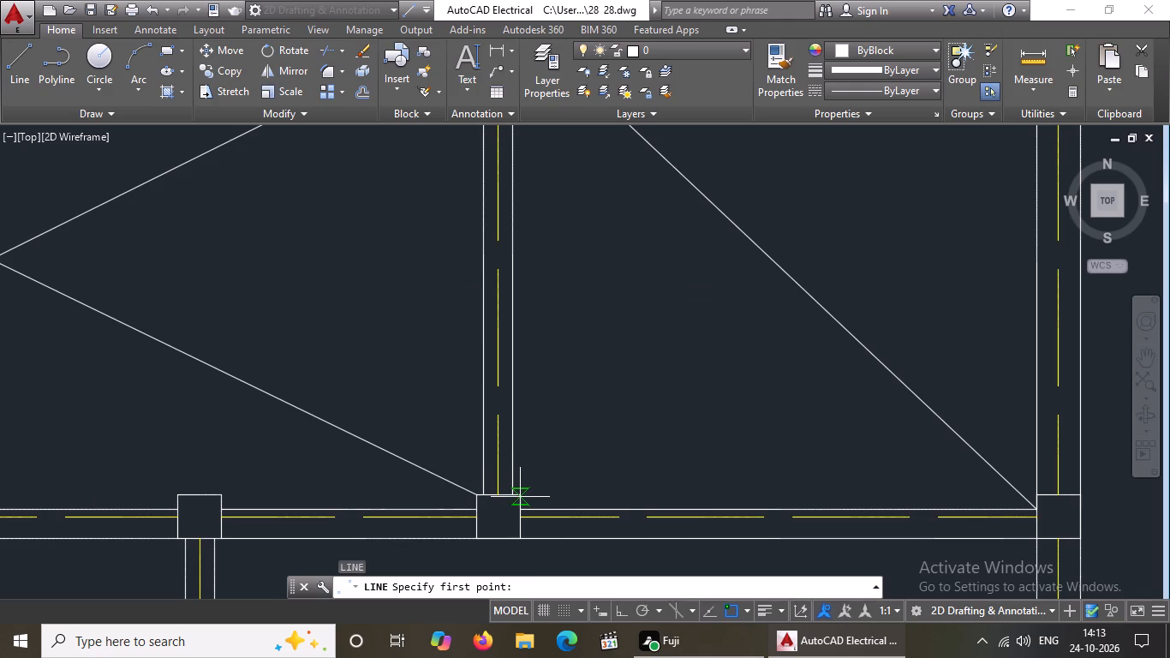
{"action": "left_click_drag", "start_coordinate": [521, 493], "coordinate": [528, 493]}
{"action": "scroll", "coordinate": [638, 457], "scroll_direction": "down", "scroll_amount": 4}
{"action": "scroll", "coordinate": [696, 383], "scroll_direction": "up", "scroll_amount": 4}
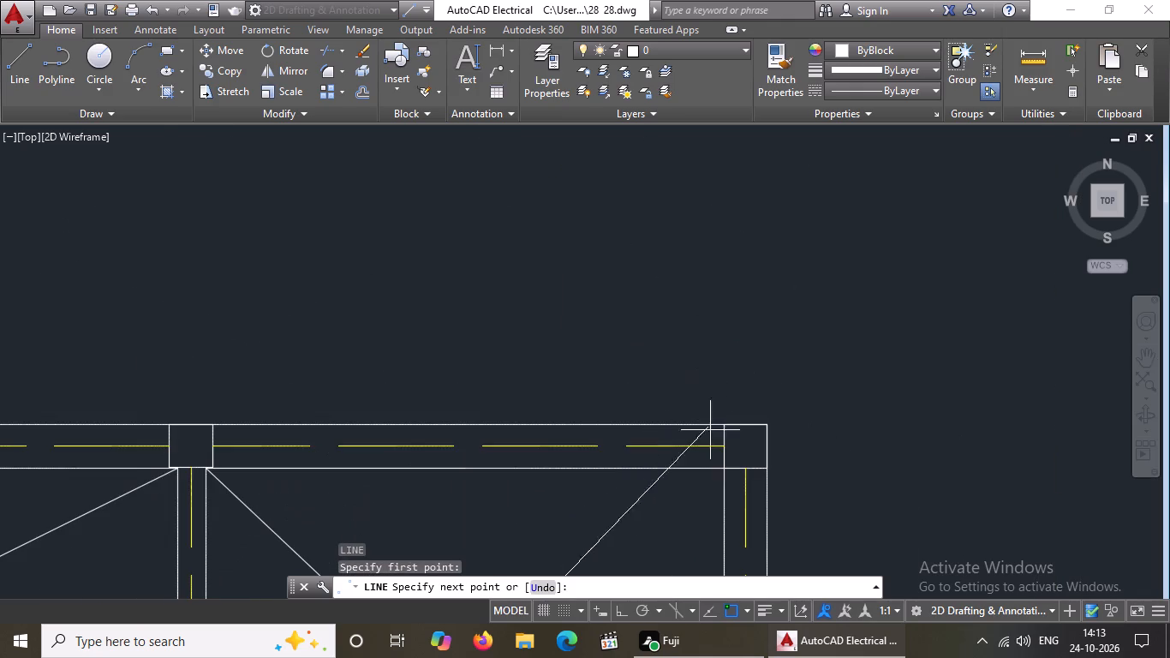
{"action": "scroll", "coordinate": [722, 473], "scroll_direction": "up", "scroll_amount": 3}
{"action": "left_click", "coordinate": [724, 462]}
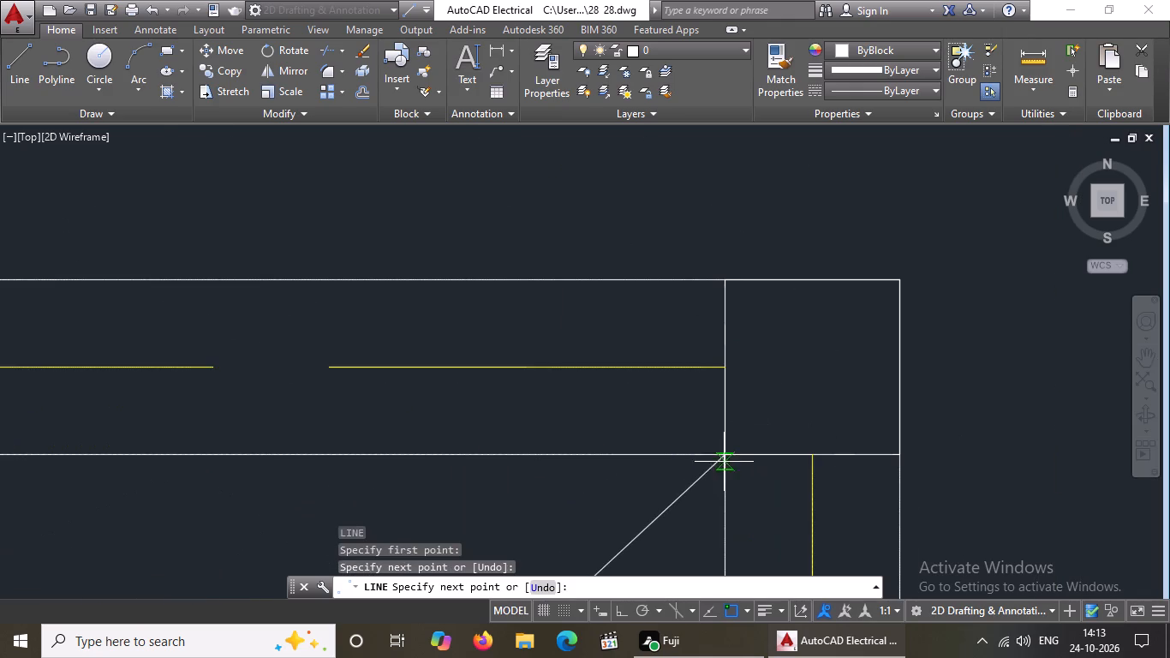
{"action": "scroll", "coordinate": [779, 434], "scroll_direction": "down", "scroll_amount": 8}
{"action": "key", "text": "Escape"}
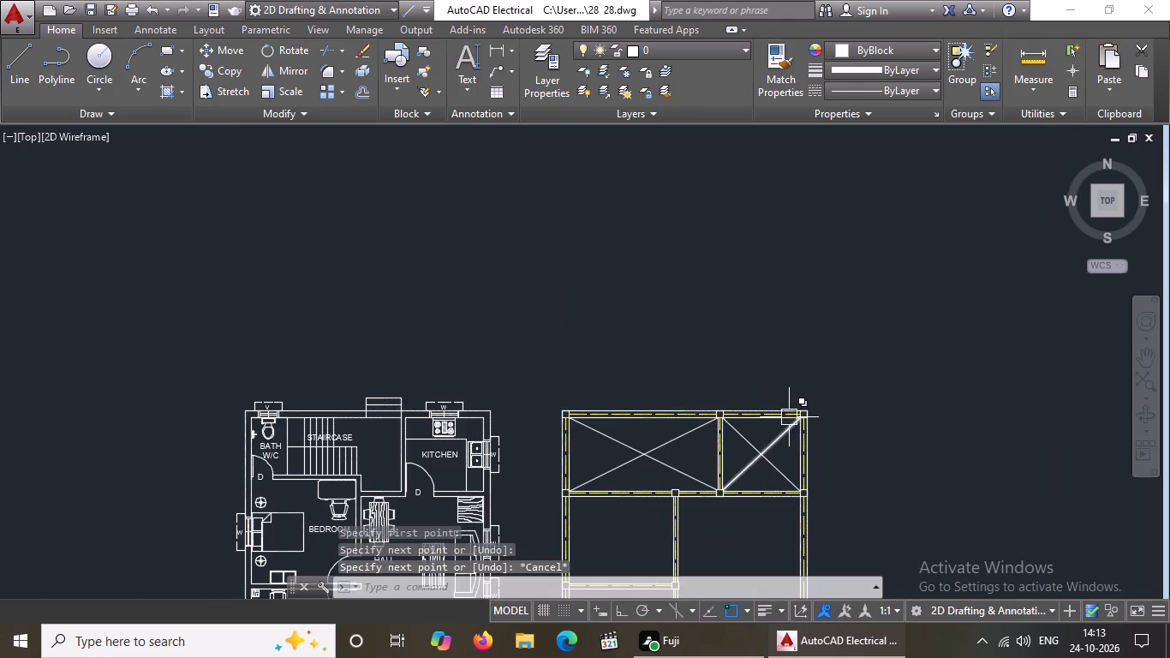
Draw the rising diagonal in the second-row left room, from the lower-left inner wall-line intersection to the partition wall's top inner corner.
{"action": "scroll", "coordinate": [788, 408], "scroll_direction": "down", "scroll_amount": 4}
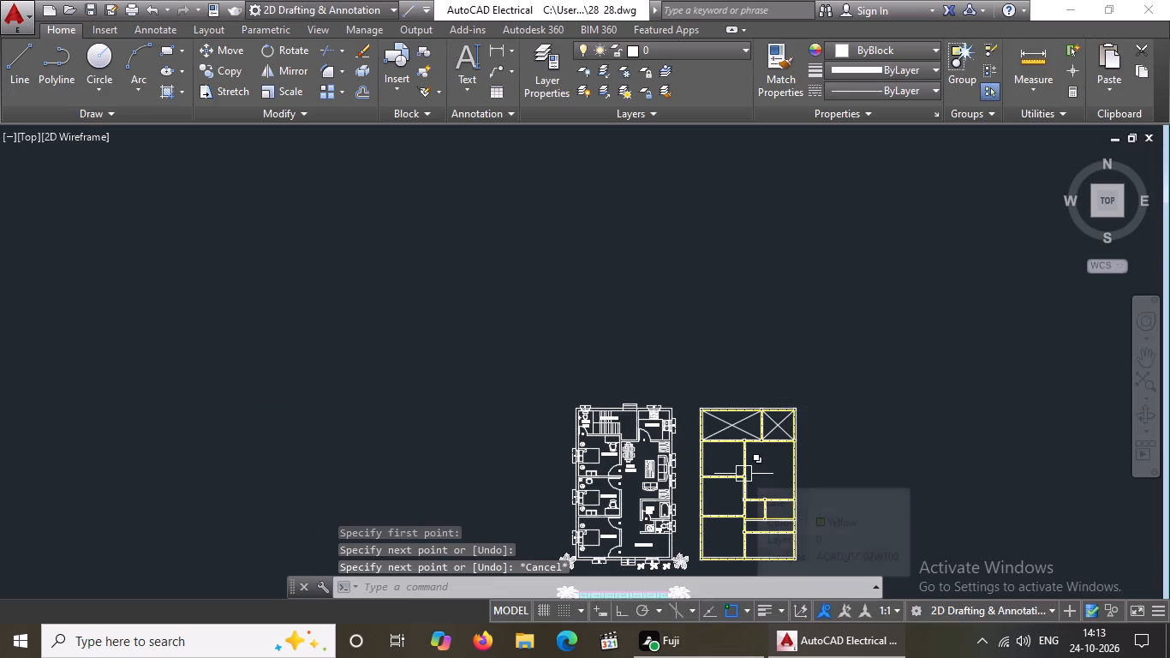
{"action": "key", "text": "l"}
{"action": "key", "text": "Return"}
{"action": "scroll", "coordinate": [724, 473], "scroll_direction": "up", "scroll_amount": 3}
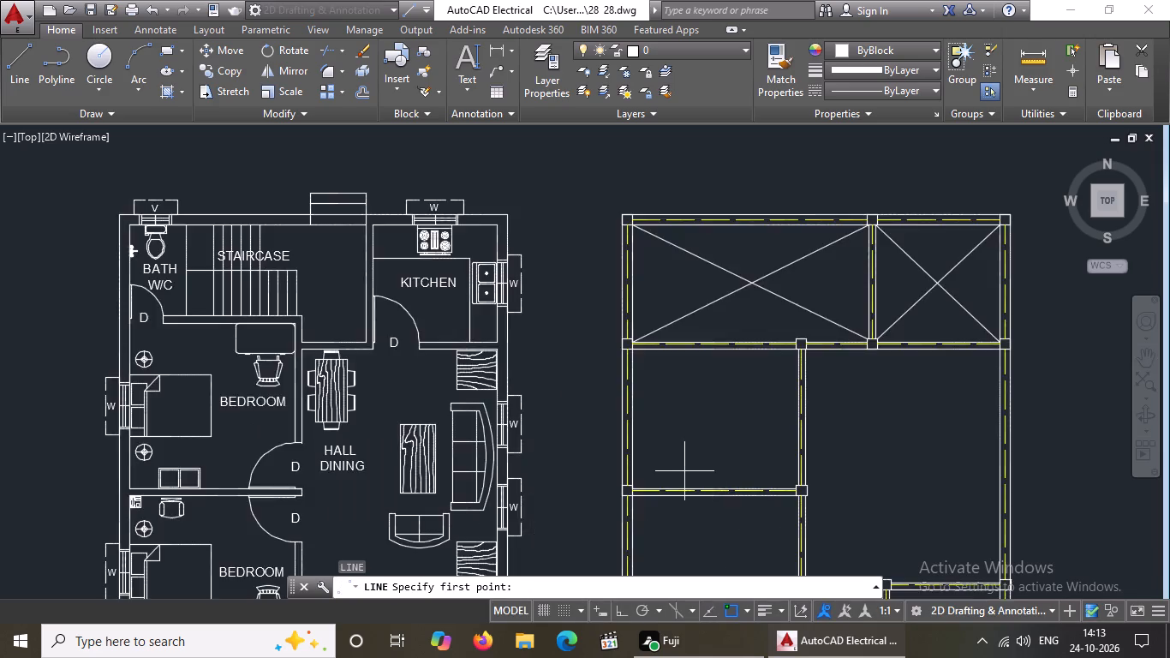
{"action": "scroll", "coordinate": [677, 471], "scroll_direction": "up", "scroll_amount": 3}
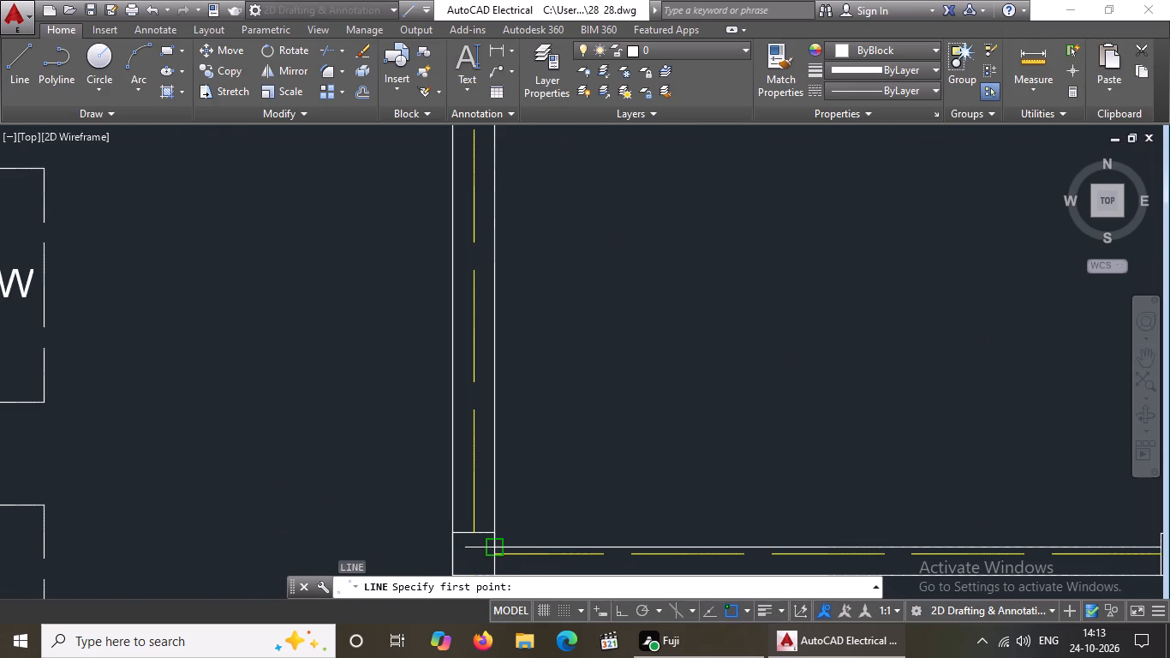
{"action": "left_click", "coordinate": [493, 547]}
{"action": "scroll", "coordinate": [618, 487], "scroll_direction": "down", "scroll_amount": 4}
{"action": "scroll", "coordinate": [675, 422], "scroll_direction": "up", "scroll_amount": 5}
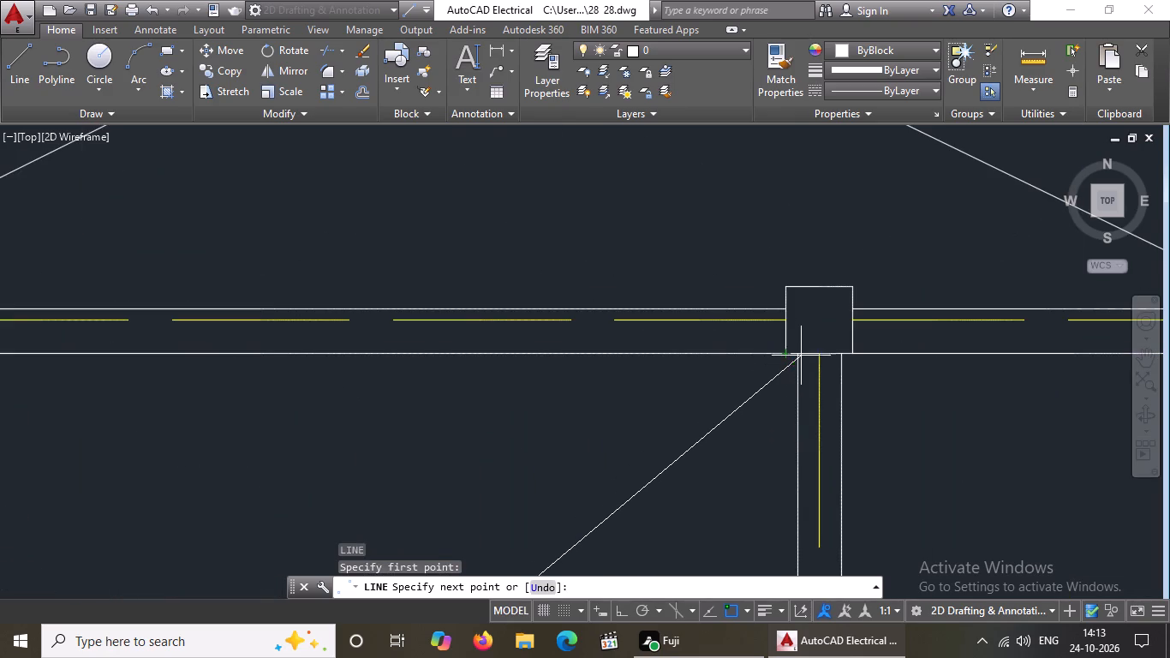
{"action": "left_click", "coordinate": [797, 354]}
{"action": "scroll", "coordinate": [837, 351], "scroll_direction": "down", "scroll_amount": 6}
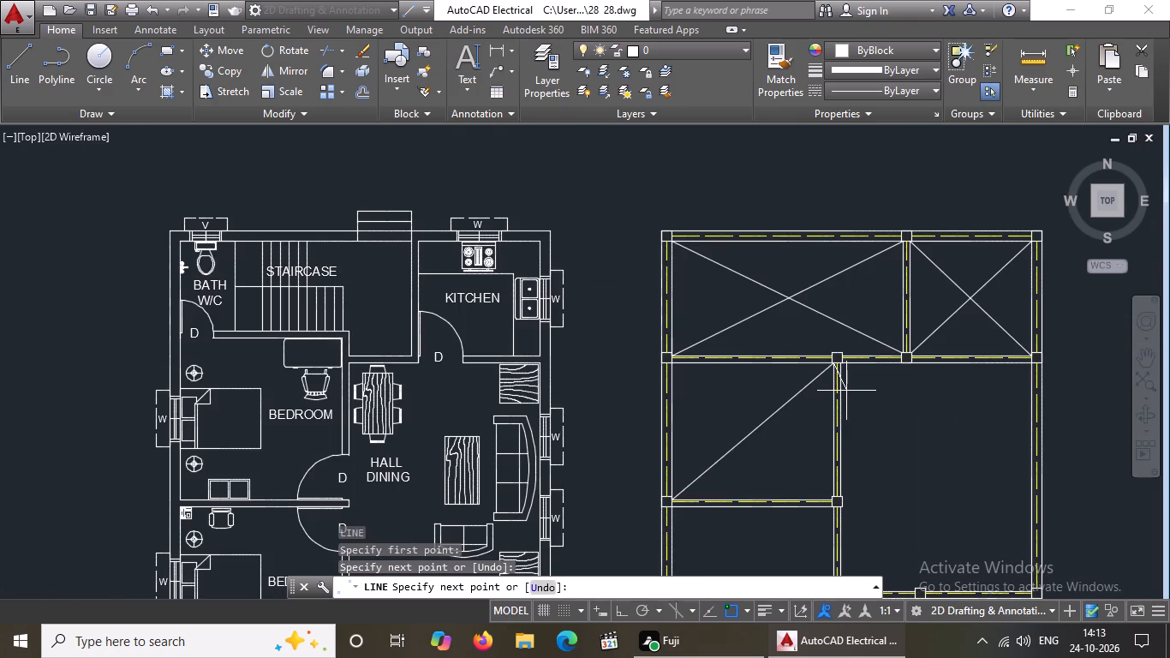
{"action": "key", "text": "Escape"}
Draw the second-row left room's falling diagonal from its upper-left inner corner to the lower-right column square's upper-left corner.
{"action": "key", "text": "l"}
{"action": "key", "text": "Return"}
{"action": "scroll", "coordinate": [725, 422], "scroll_direction": "up", "scroll_amount": 3}
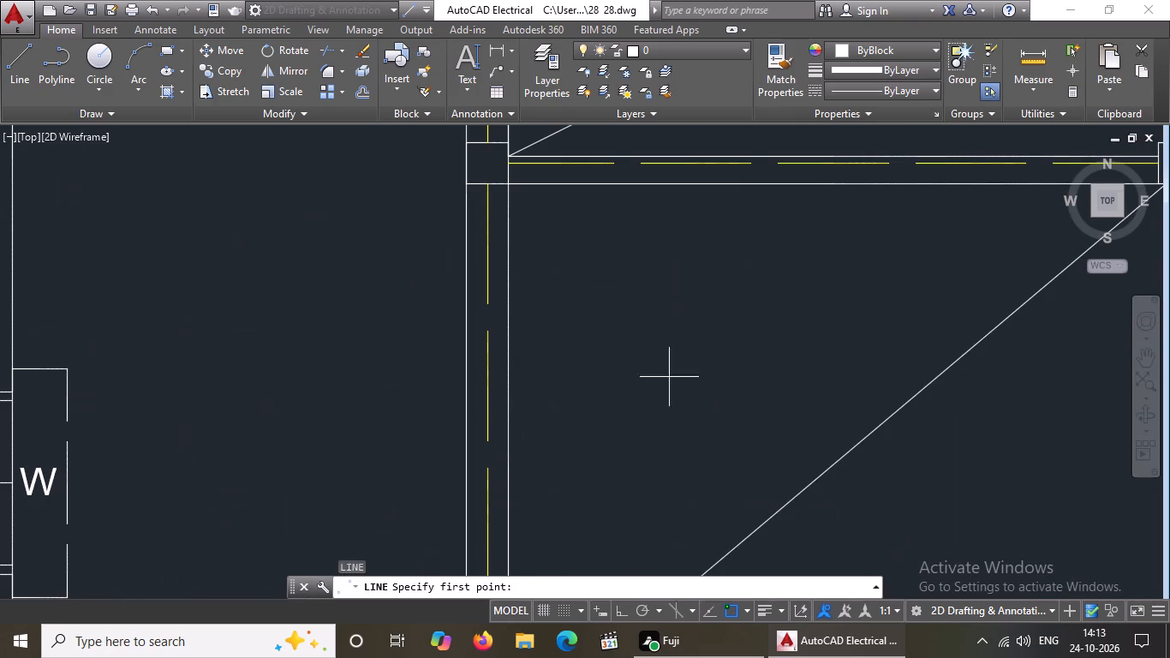
{"action": "left_click_drag", "start_coordinate": [507, 186], "coordinate": [524, 202]}
{"action": "scroll", "coordinate": [655, 277], "scroll_direction": "down", "scroll_amount": 3}
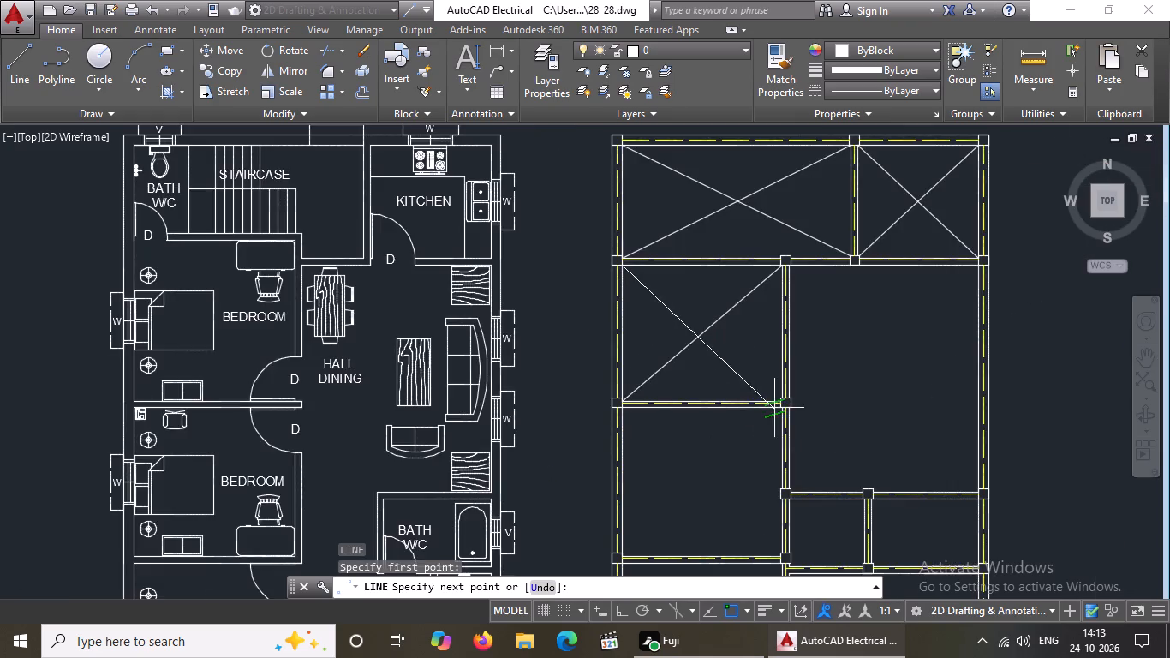
{"action": "scroll", "coordinate": [779, 410], "scroll_direction": "up", "scroll_amount": 4}
{"action": "left_click", "coordinate": [782, 346]}
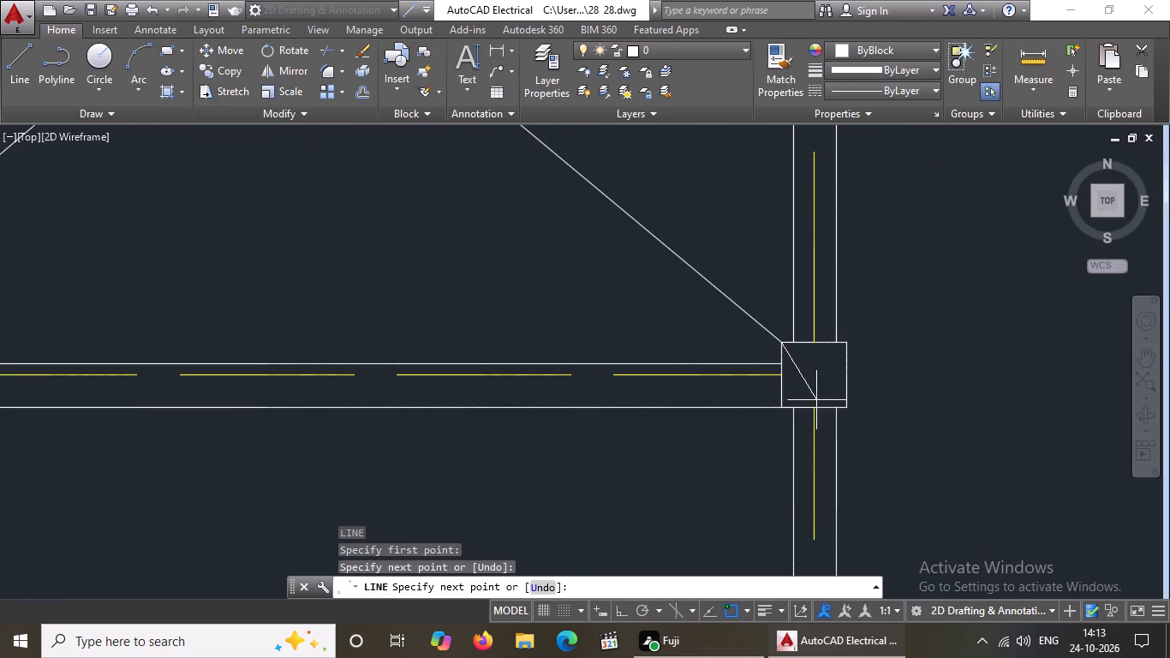
{"action": "key", "text": "Return"}
Draw the large right-hand hall's falling diagonal from the partition wall's top inner corner to the lower-right inner wall-line intersection.
{"action": "key", "text": "l"}
{"action": "key", "text": "Return"}
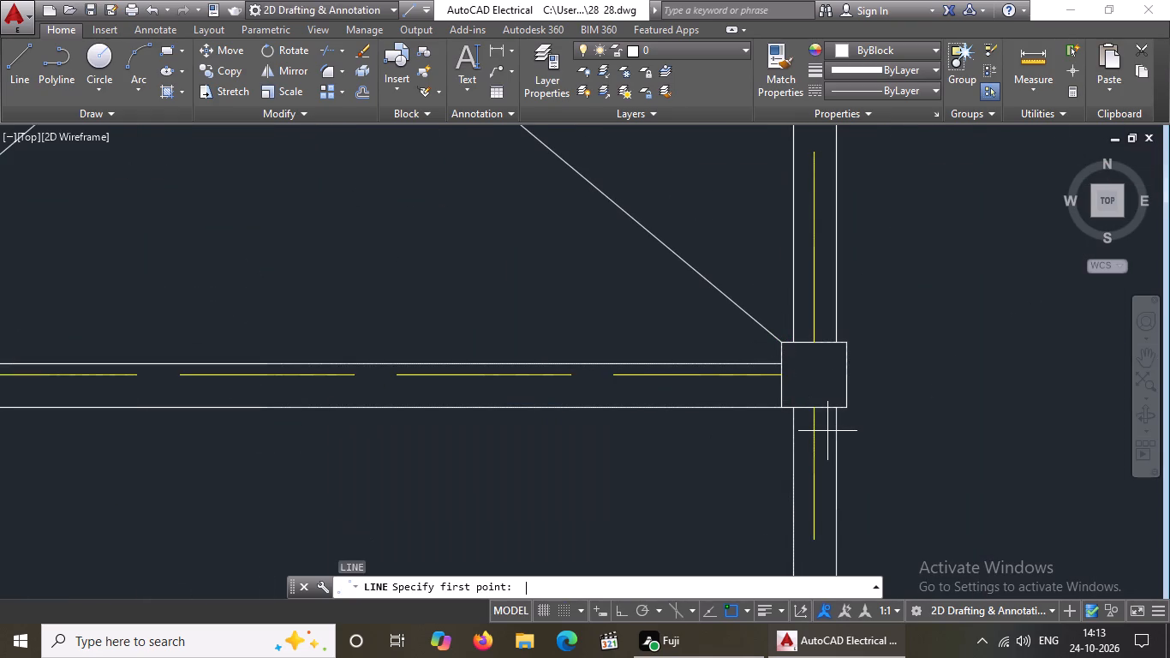
{"action": "scroll", "coordinate": [830, 435], "scroll_direction": "down", "scroll_amount": 4}
{"action": "scroll", "coordinate": [864, 288], "scroll_direction": "up", "scroll_amount": 2}
{"action": "scroll", "coordinate": [784, 307], "scroll_direction": "up", "scroll_amount": 3}
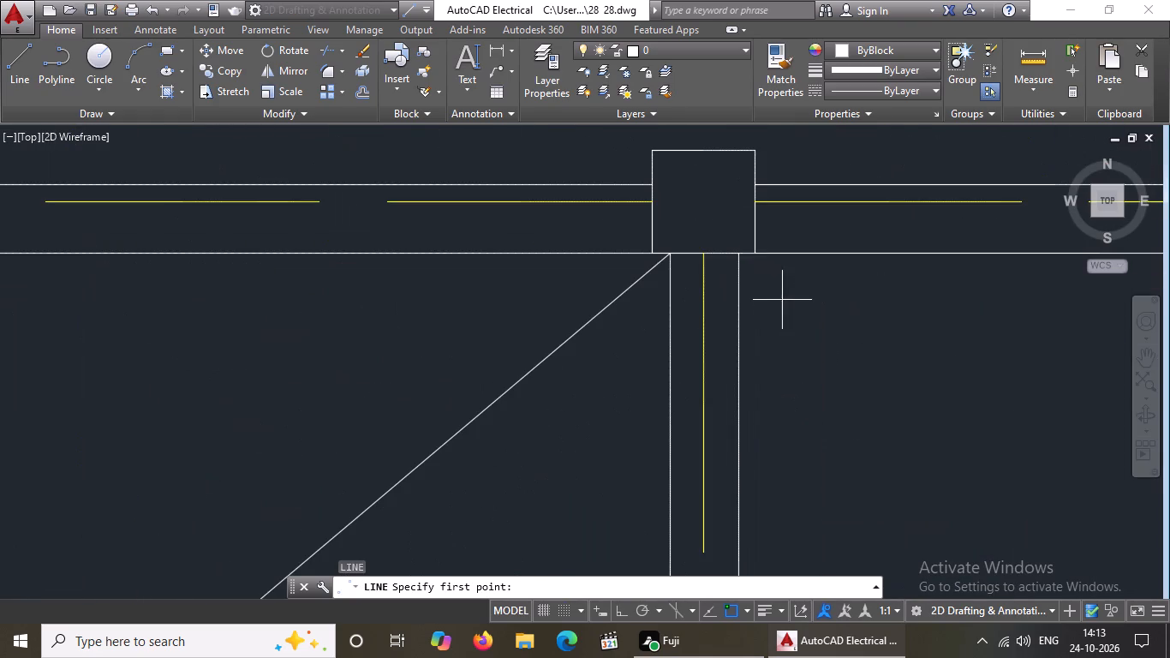
{"action": "left_click_drag", "start_coordinate": [739, 250], "coordinate": [757, 284]}
{"action": "scroll", "coordinate": [805, 323], "scroll_direction": "down", "scroll_amount": 3}
{"action": "scroll", "coordinate": [952, 432], "scroll_direction": "down", "scroll_amount": 4}
{"action": "scroll", "coordinate": [1024, 460], "scroll_direction": "down", "scroll_amount": 3}
{"action": "scroll", "coordinate": [1048, 515], "scroll_direction": "up", "scroll_amount": 2}
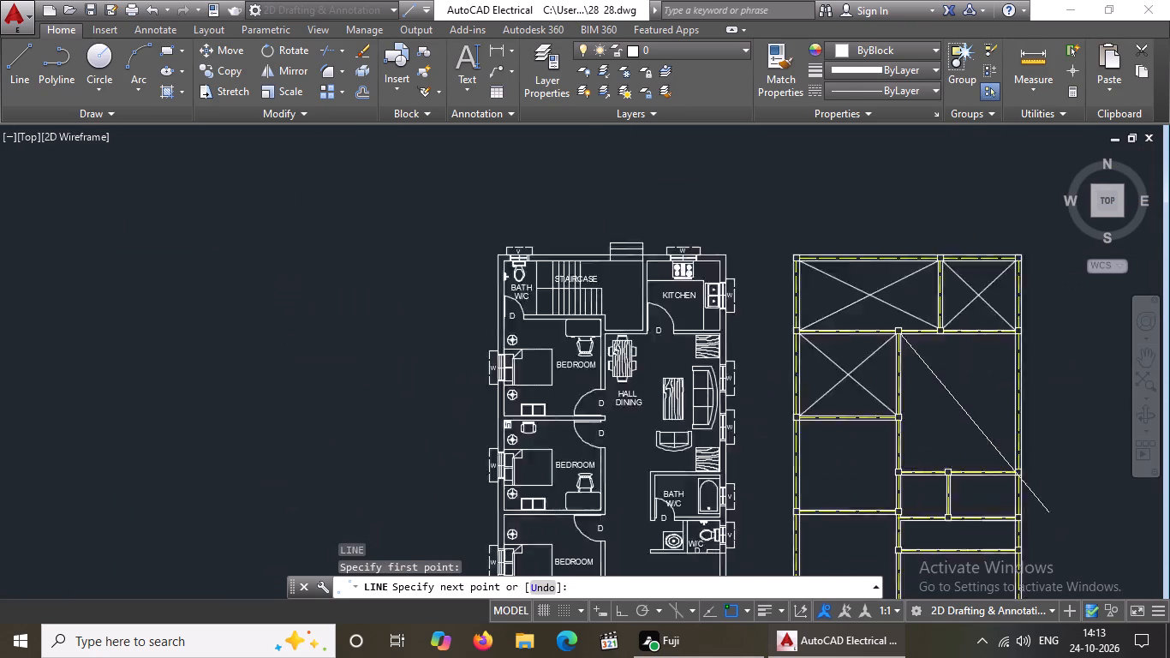
{"action": "scroll", "coordinate": [1048, 512], "scroll_direction": "up", "scroll_amount": 2}
{"action": "scroll", "coordinate": [965, 421], "scroll_direction": "up", "scroll_amount": 3}
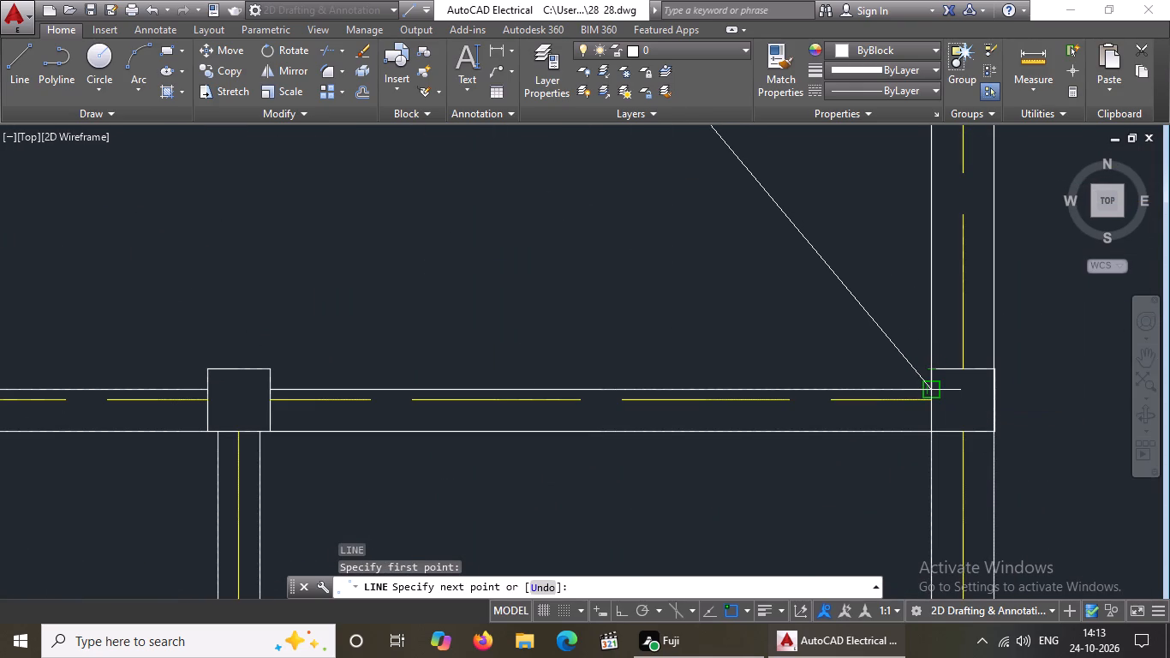
{"action": "left_click_drag", "start_coordinate": [928, 392], "coordinate": [934, 402]}
{"action": "scroll", "coordinate": [944, 404], "scroll_direction": "down", "scroll_amount": 5}
{"action": "key", "text": "Return"}
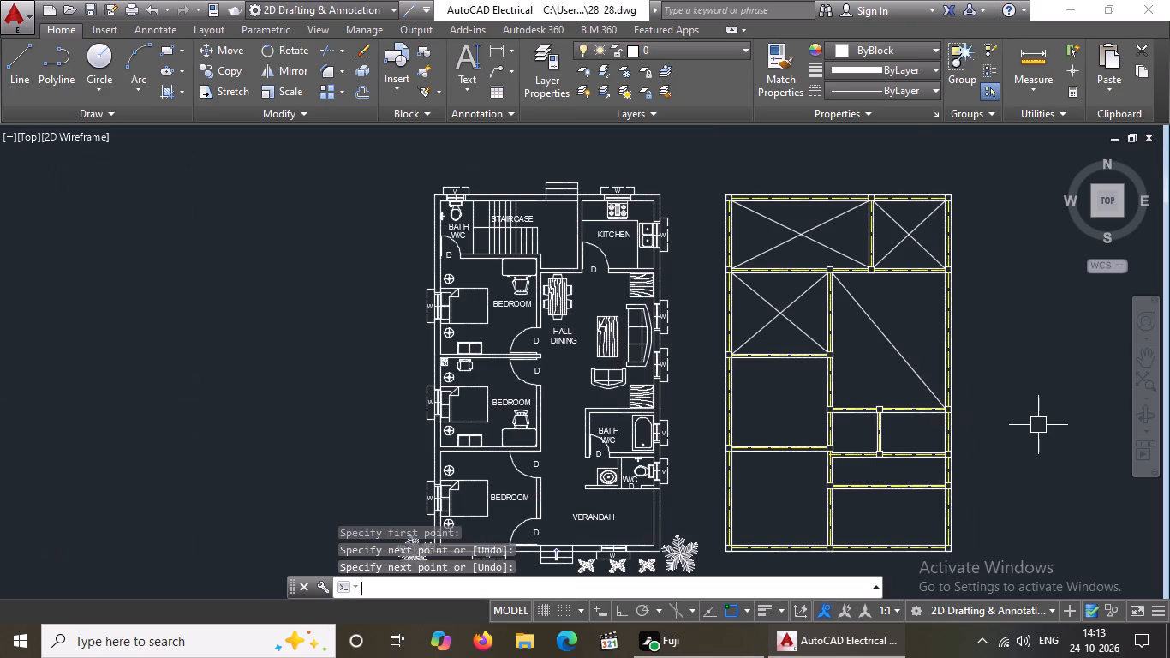
Draw the large right-hand hall's rising diagonal from the lower-left column square's upper-right corner to the hall's upper-right inner corner.
{"action": "key", "text": "l"}
{"action": "key", "text": "Return"}
{"action": "scroll", "coordinate": [934, 241], "scroll_direction": "up", "scroll_amount": 2}
{"action": "scroll", "coordinate": [884, 323], "scroll_direction": "down", "scroll_amount": 4}
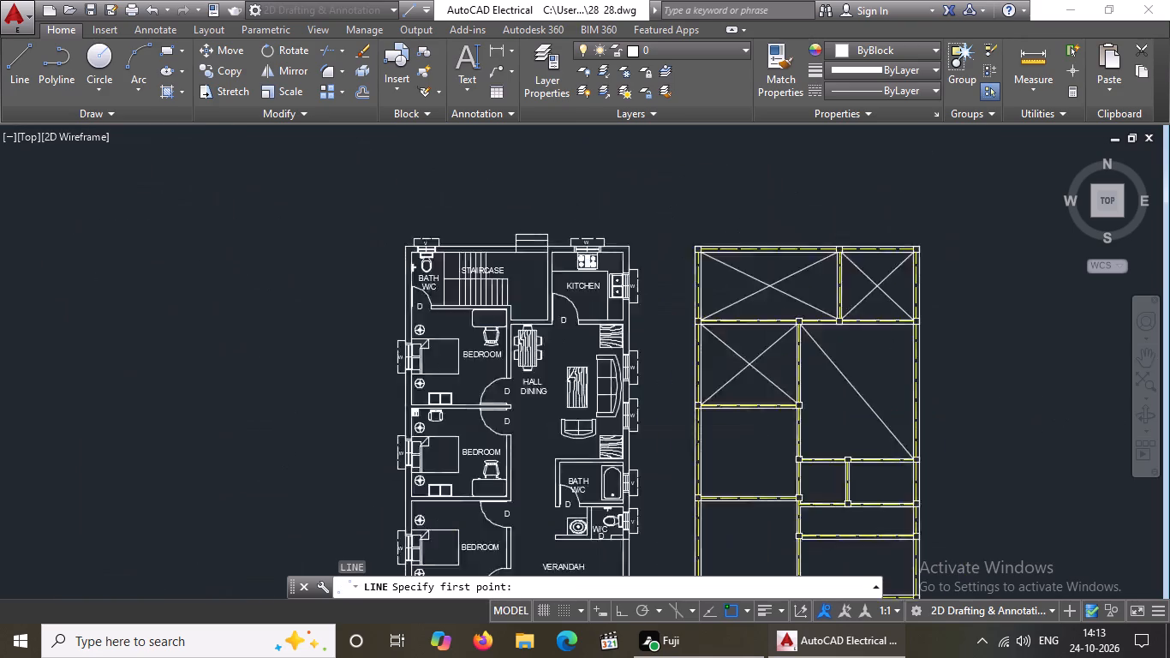
{"action": "scroll", "coordinate": [844, 405], "scroll_direction": "up", "scroll_amount": 7}
{"action": "scroll", "coordinate": [693, 450], "scroll_direction": "up", "scroll_amount": 2}
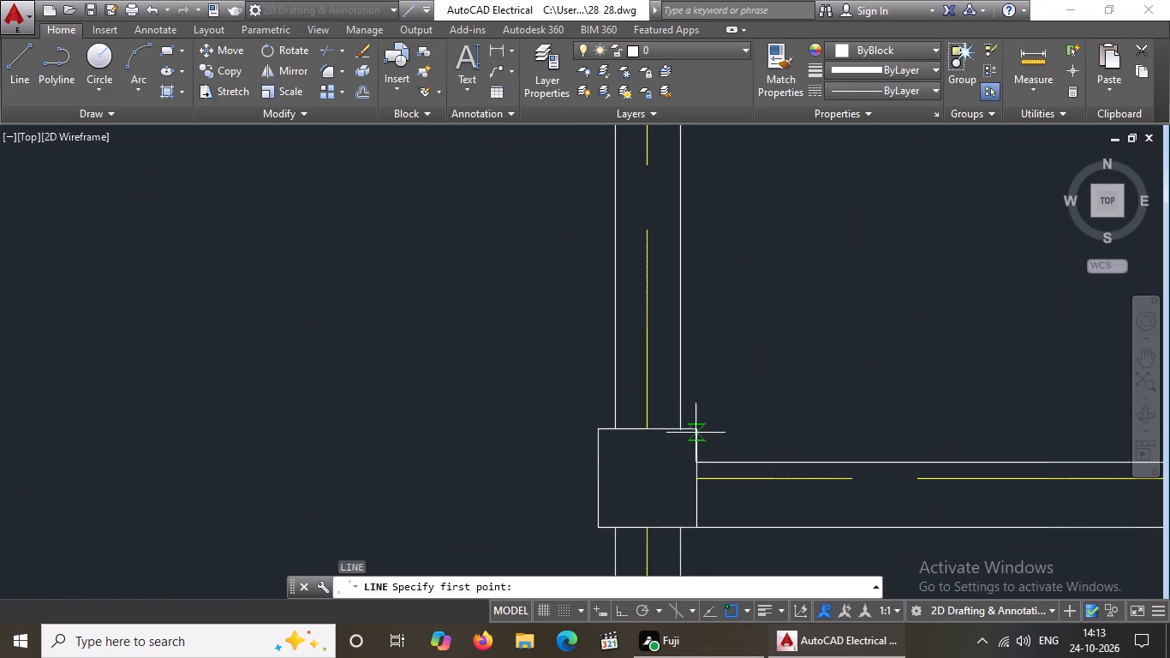
{"action": "left_click", "coordinate": [696, 428]}
{"action": "scroll", "coordinate": [763, 412], "scroll_direction": "down", "scroll_amount": 7}
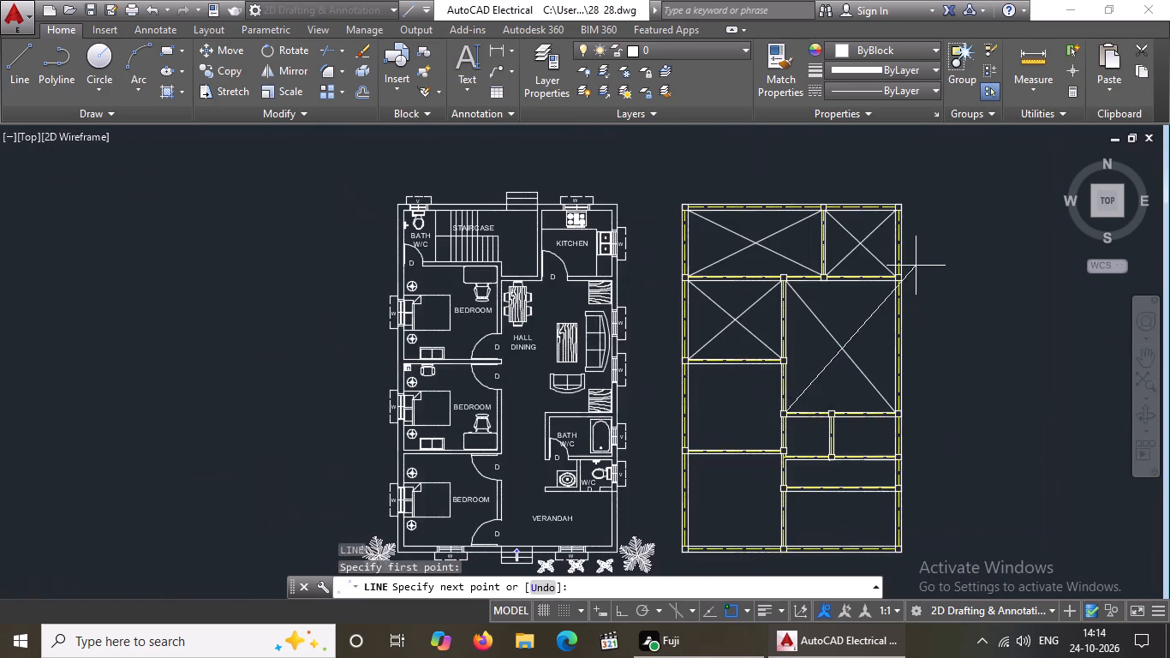
{"action": "scroll", "coordinate": [920, 261], "scroll_direction": "up", "scroll_amount": 3}
{"action": "scroll", "coordinate": [809, 338], "scroll_direction": "up", "scroll_amount": 3}
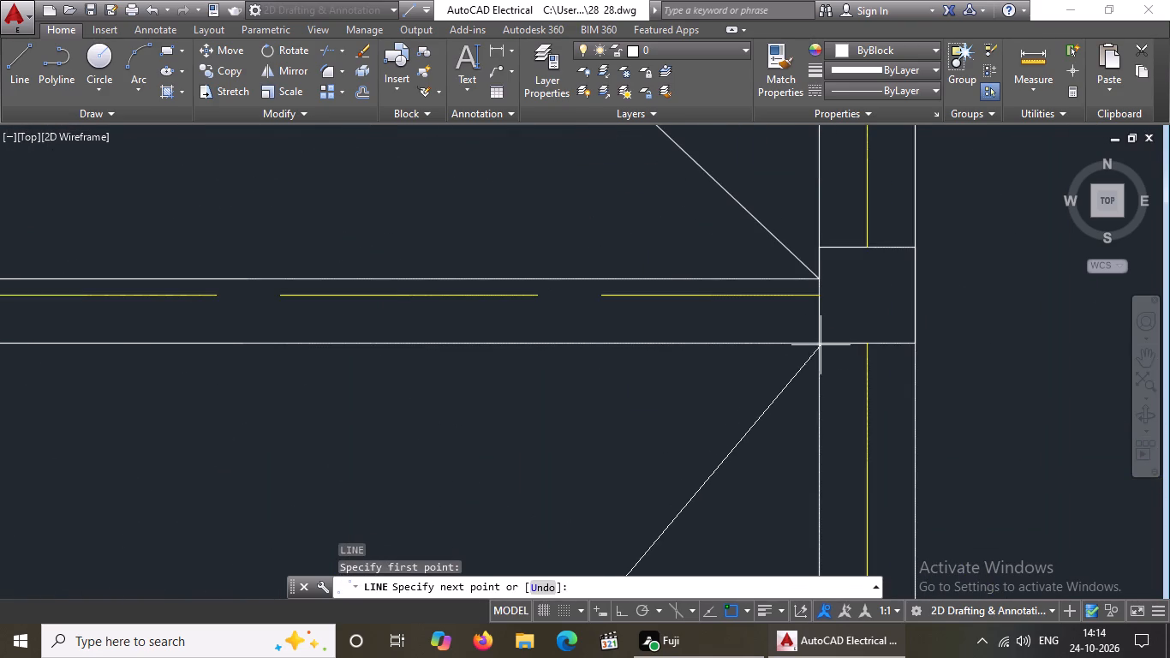
{"action": "left_click", "coordinate": [821, 343]}
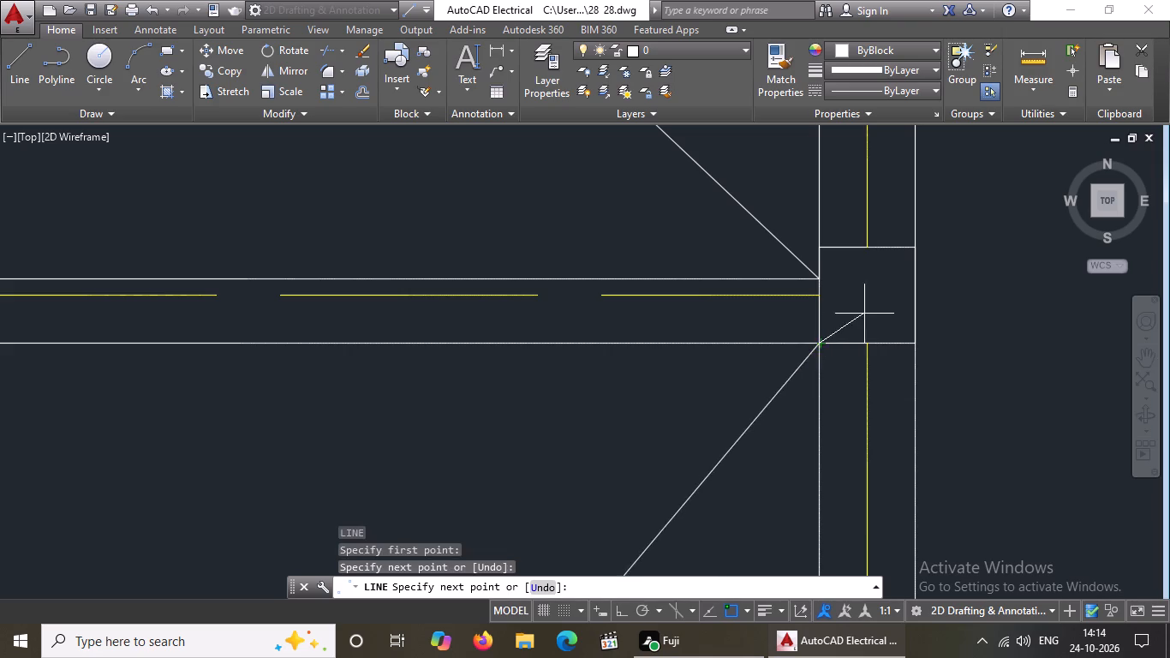
{"action": "scroll", "coordinate": [869, 332], "scroll_direction": "down", "scroll_amount": 5}
{"action": "scroll", "coordinate": [983, 314], "scroll_direction": "up", "scroll_amount": 4}
{"action": "key", "text": "Return"}
Draw the third-row left room's rising diagonal from its lower-left inner wall-line intersection to the partition wall's top inner corner.
{"action": "key", "text": "l"}
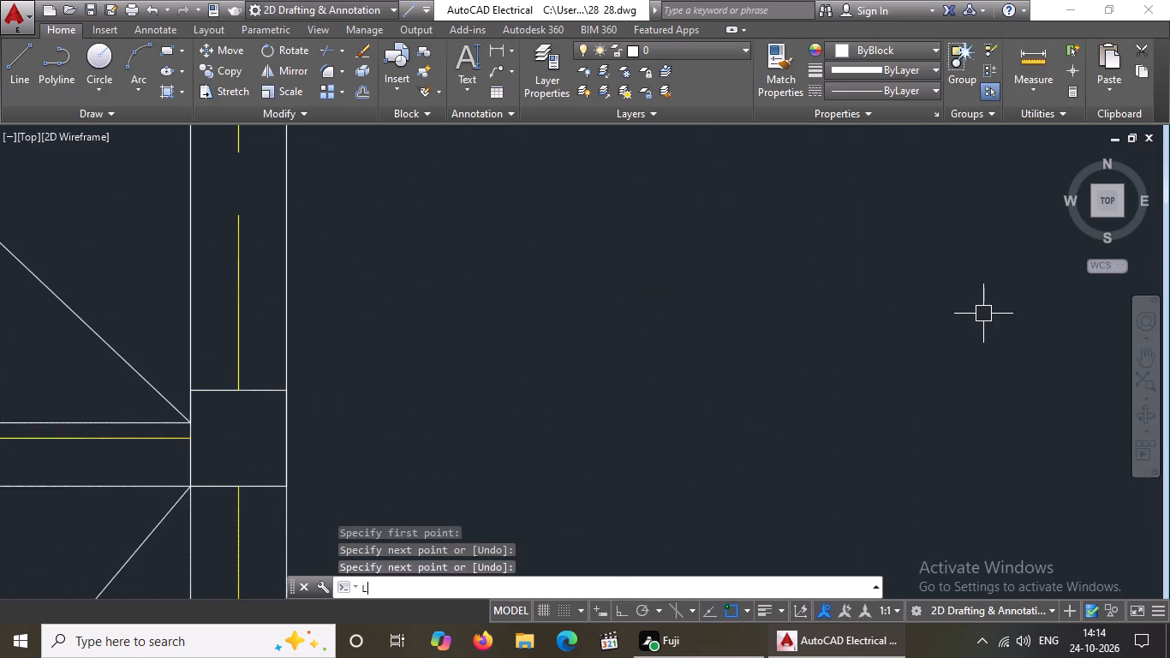
{"action": "key", "text": "Return"}
{"action": "scroll", "coordinate": [544, 411], "scroll_direction": "down", "scroll_amount": 7}
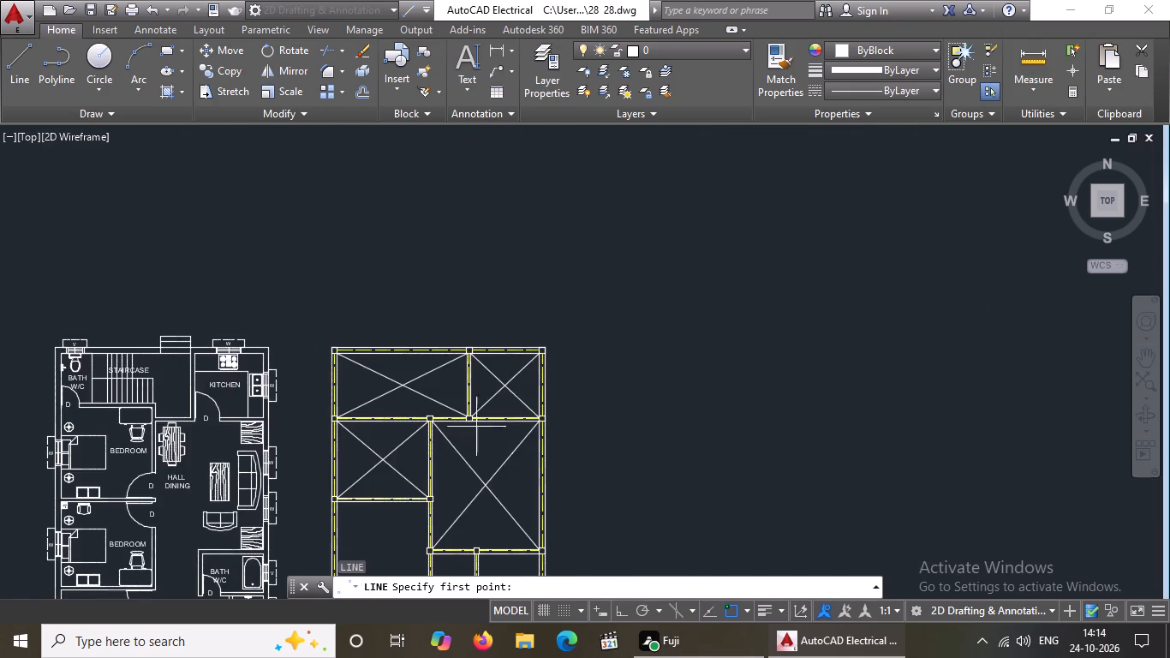
{"action": "middle_click_drag", "start_coordinate": [456, 434], "coordinate": [593, 381]}
{"action": "scroll", "coordinate": [470, 551], "scroll_direction": "up", "scroll_amount": 6}
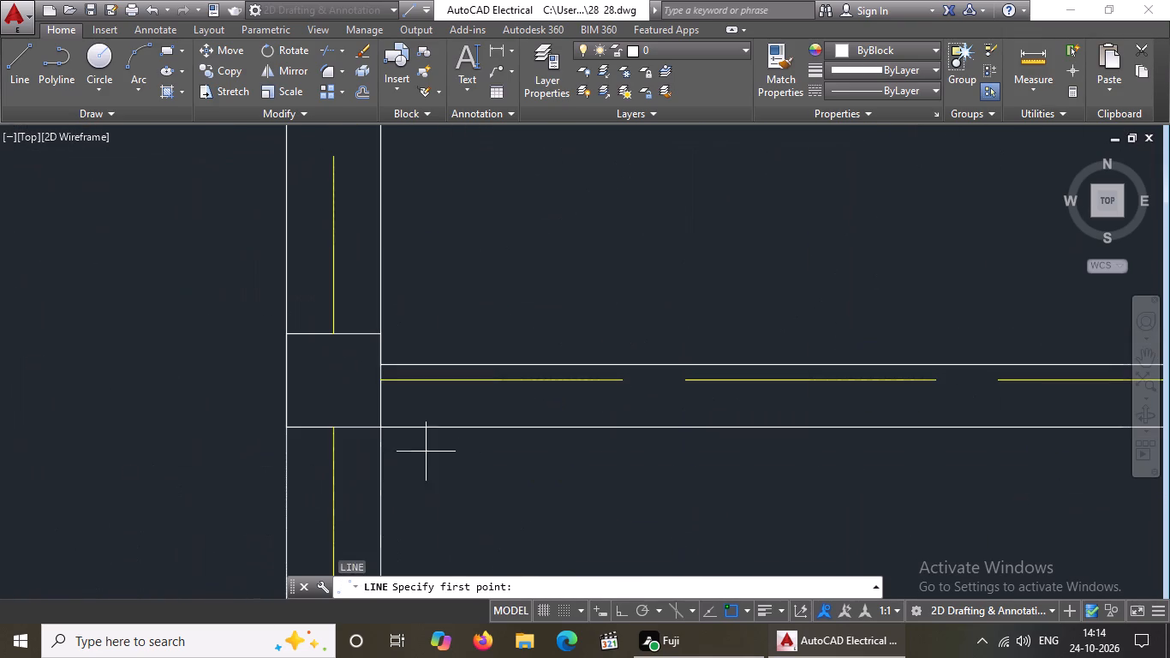
{"action": "left_click_drag", "start_coordinate": [373, 367], "coordinate": [393, 367]}
{"action": "scroll", "coordinate": [460, 341], "scroll_direction": "down", "scroll_amount": 5}
{"action": "scroll", "coordinate": [600, 193], "scroll_direction": "up", "scroll_amount": 6}
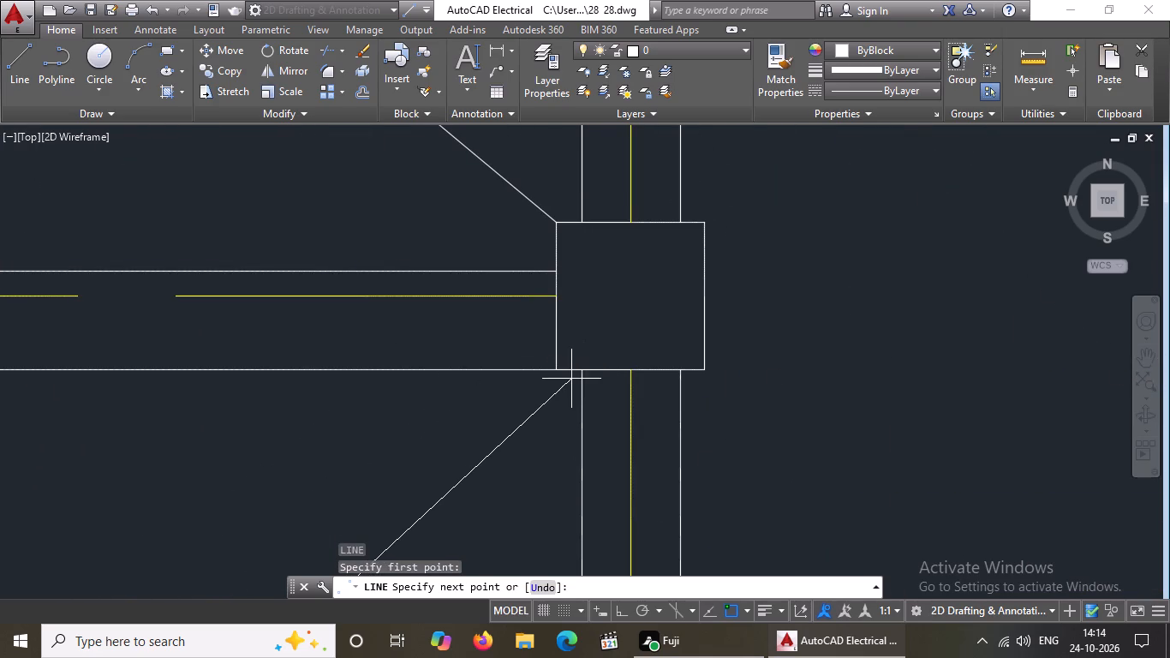
{"action": "left_click_drag", "start_coordinate": [580, 373], "coordinate": [588, 372]}
{"action": "scroll", "coordinate": [654, 341], "scroll_direction": "down", "scroll_amount": 5}
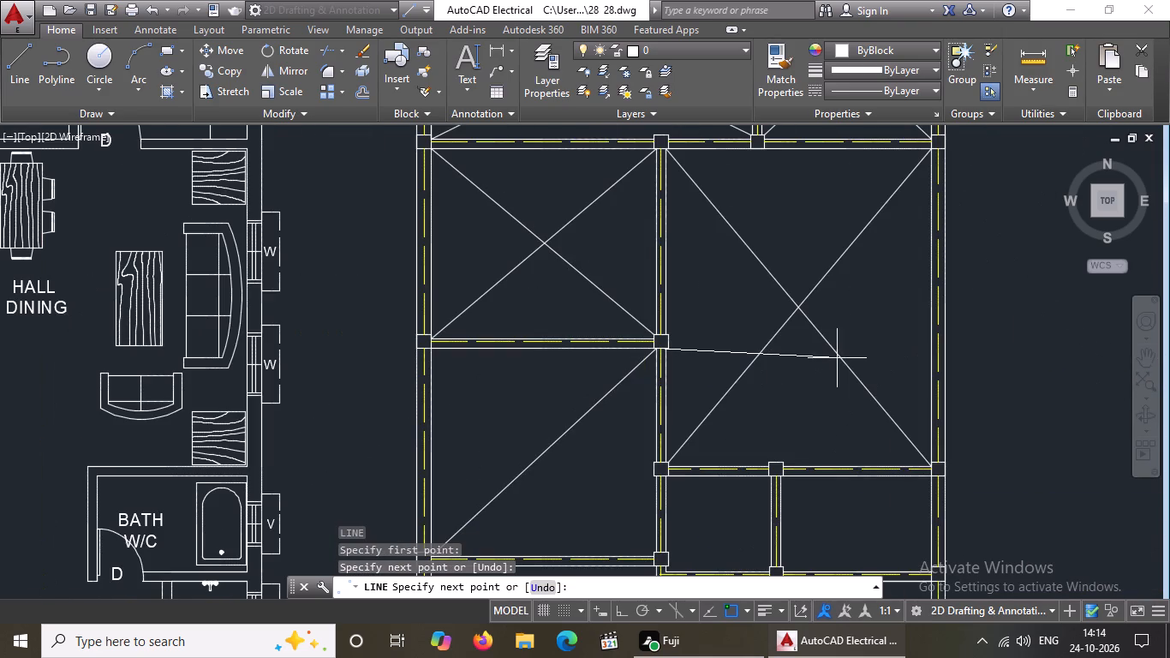
{"action": "key", "text": "Return"}
Draw the third-row left room's falling diagonal from its upper-left inner corner to the lower-right column square's upper-left corner.
{"action": "key", "text": "l"}
{"action": "key", "text": "Return"}
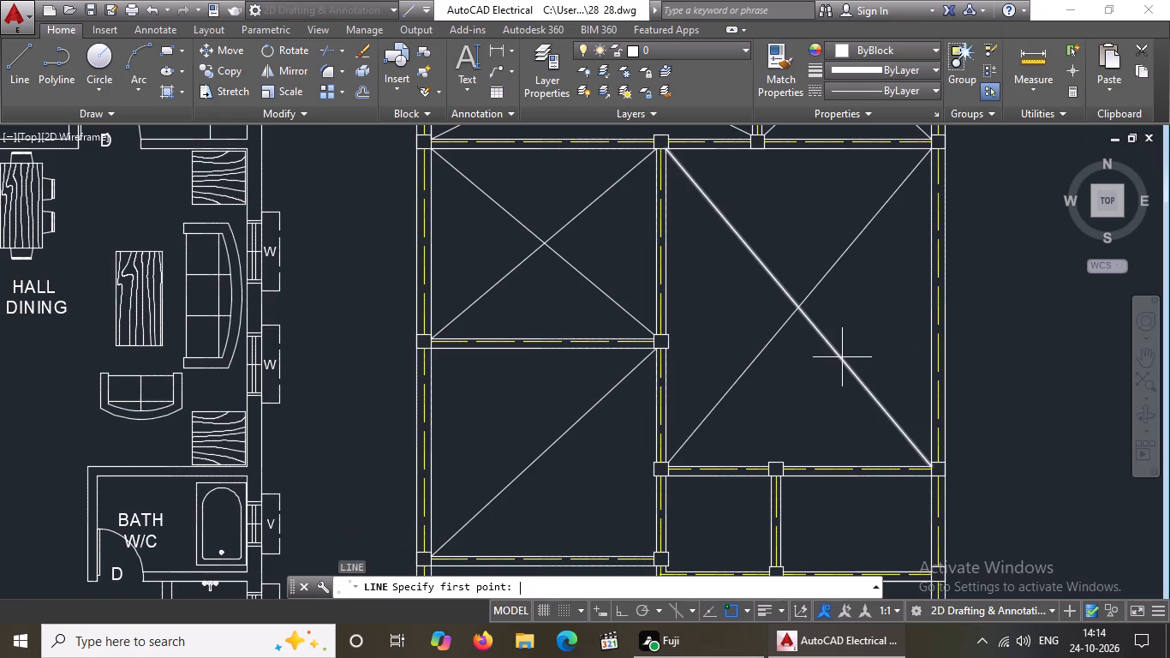
{"action": "scroll", "coordinate": [459, 375], "scroll_direction": "up", "scroll_amount": 3}
{"action": "scroll", "coordinate": [343, 280], "scroll_direction": "up", "scroll_amount": 1}
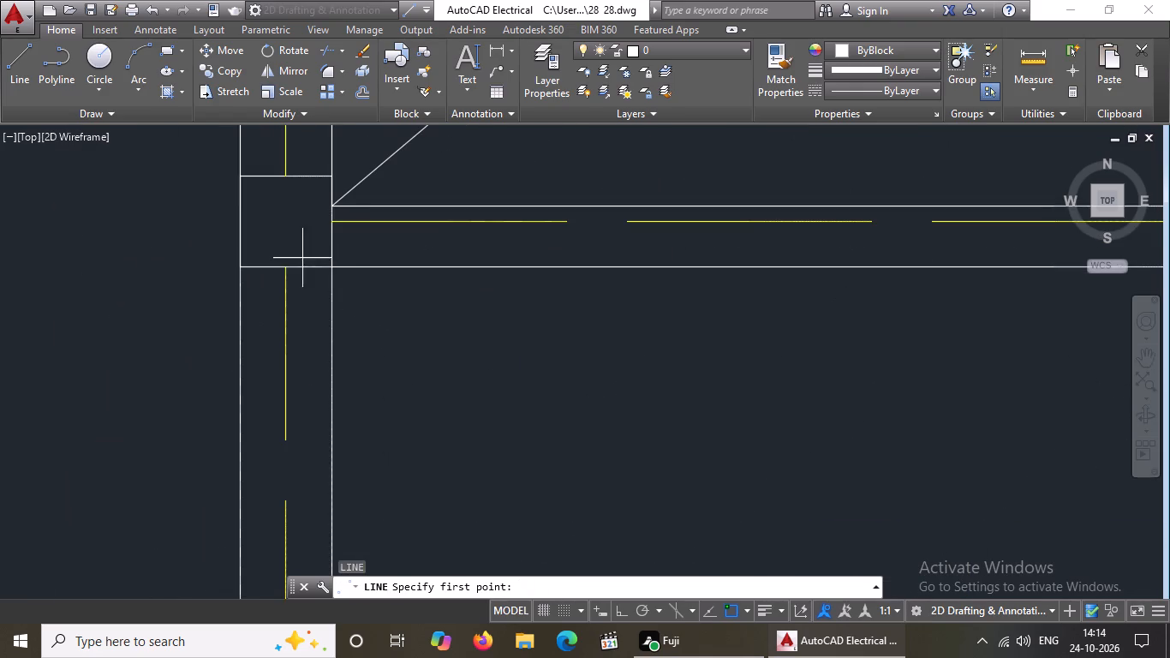
{"action": "left_click_drag", "start_coordinate": [333, 267], "coordinate": [349, 281]}
{"action": "scroll", "coordinate": [415, 344], "scroll_direction": "down", "scroll_amount": 4}
{"action": "scroll", "coordinate": [558, 440], "scroll_direction": "down", "scroll_amount": 4}
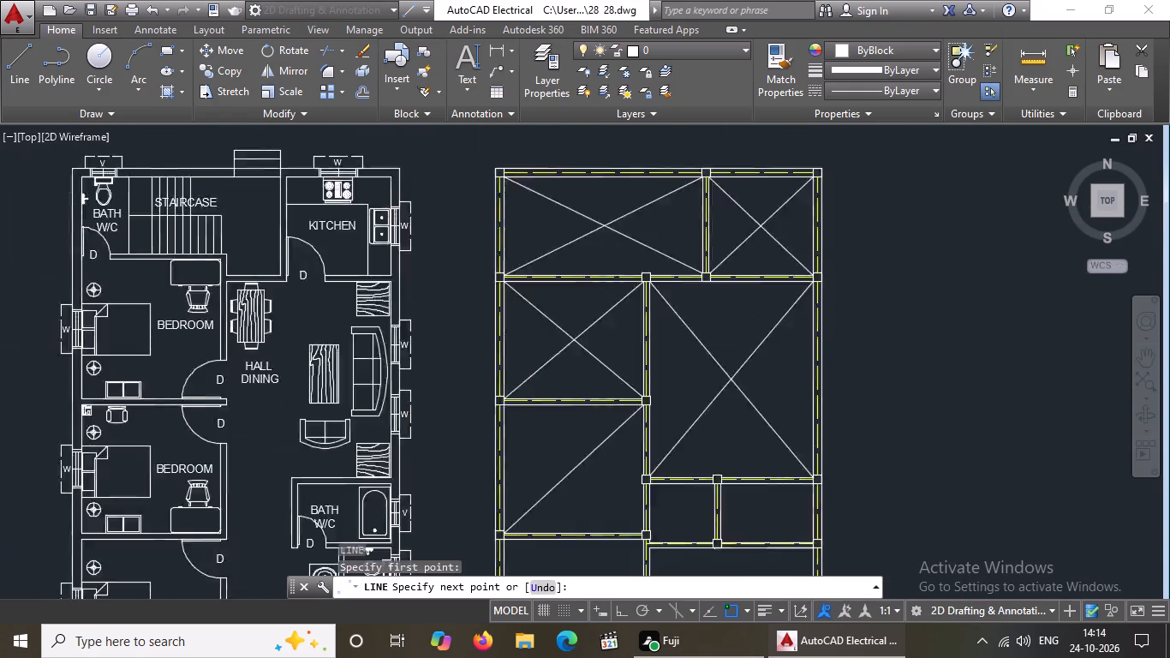
{"action": "scroll", "coordinate": [598, 477], "scroll_direction": "up", "scroll_amount": 7}
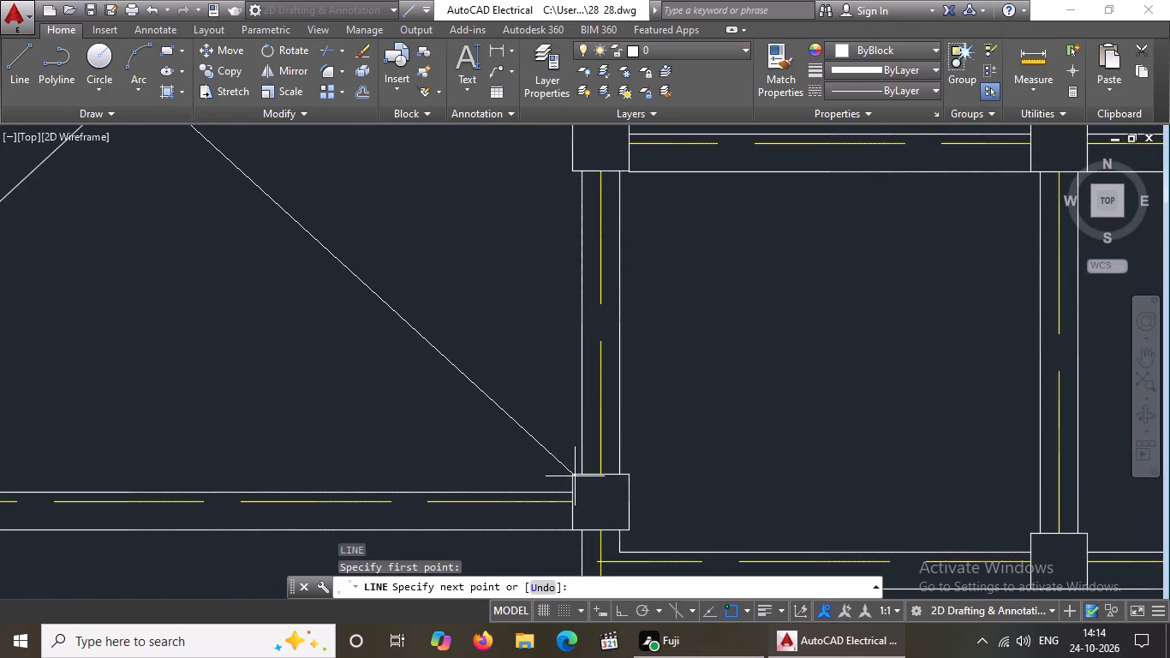
{"action": "left_click", "coordinate": [573, 472]}
{"action": "scroll", "coordinate": [625, 534], "scroll_direction": "down", "scroll_amount": 5}
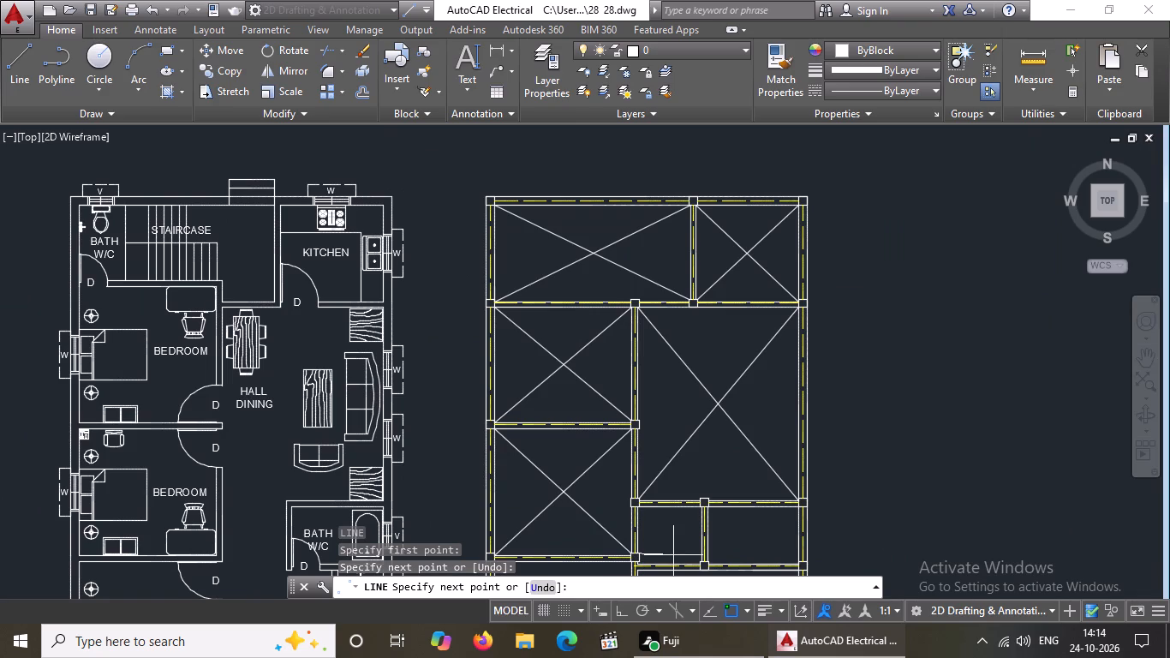
{"action": "key", "text": "Return"}
Draw the bottom-left room's rising diagonal from its lower-left inner corner to the partition wall's top inner corner.
{"action": "key", "text": "l"}
{"action": "key", "text": "Return"}
{"action": "scroll", "coordinate": [687, 452], "scroll_direction": "down", "scroll_amount": 3}
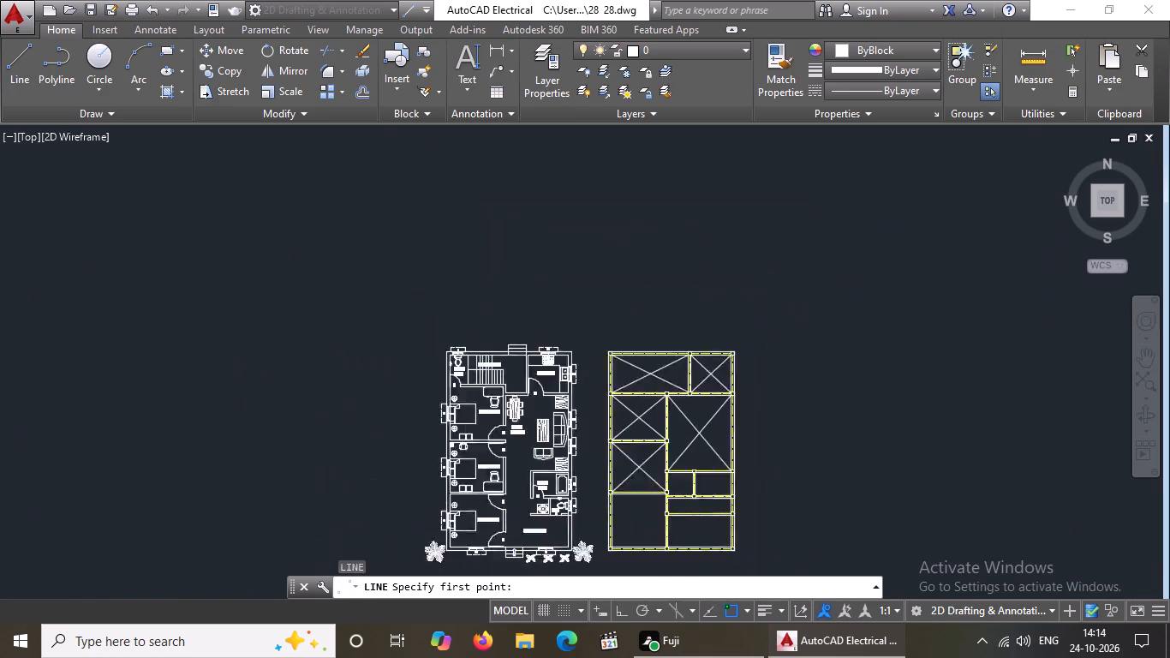
{"action": "scroll", "coordinate": [668, 520], "scroll_direction": "up", "scroll_amount": 3}
{"action": "scroll", "coordinate": [531, 473], "scroll_direction": "up", "scroll_amount": 2}
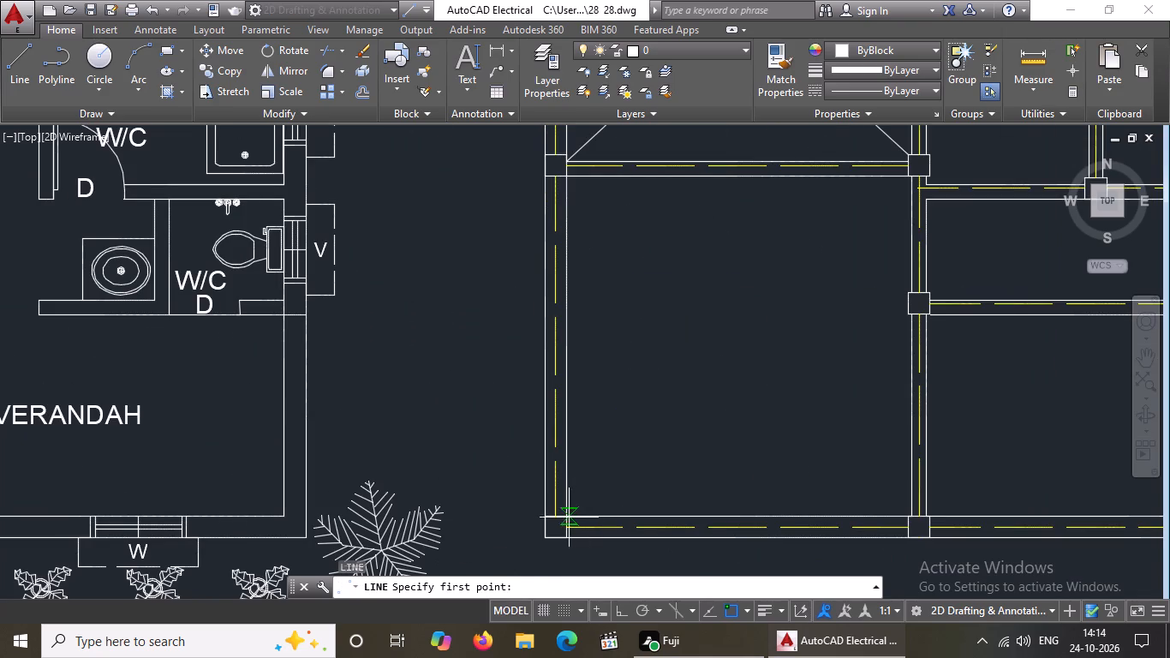
{"action": "left_click", "coordinate": [564, 518]}
{"action": "scroll", "coordinate": [910, 181], "scroll_direction": "up", "scroll_amount": 3}
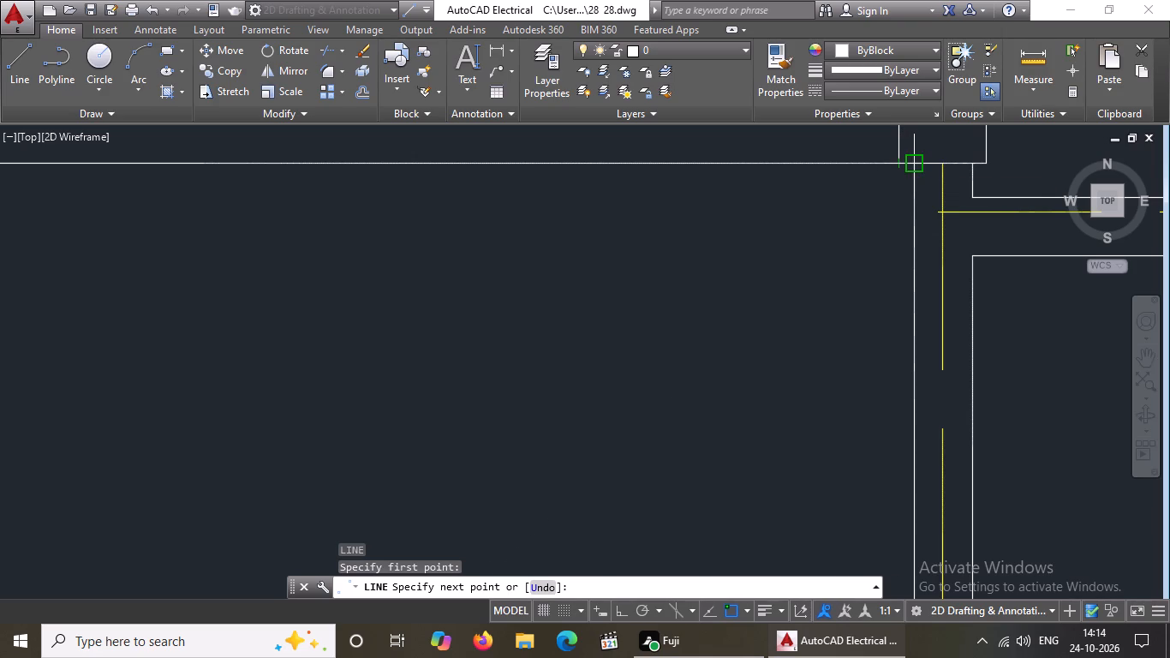
{"action": "left_click", "coordinate": [912, 164]}
{"action": "scroll", "coordinate": [914, 164], "scroll_direction": "down", "scroll_amount": 5}
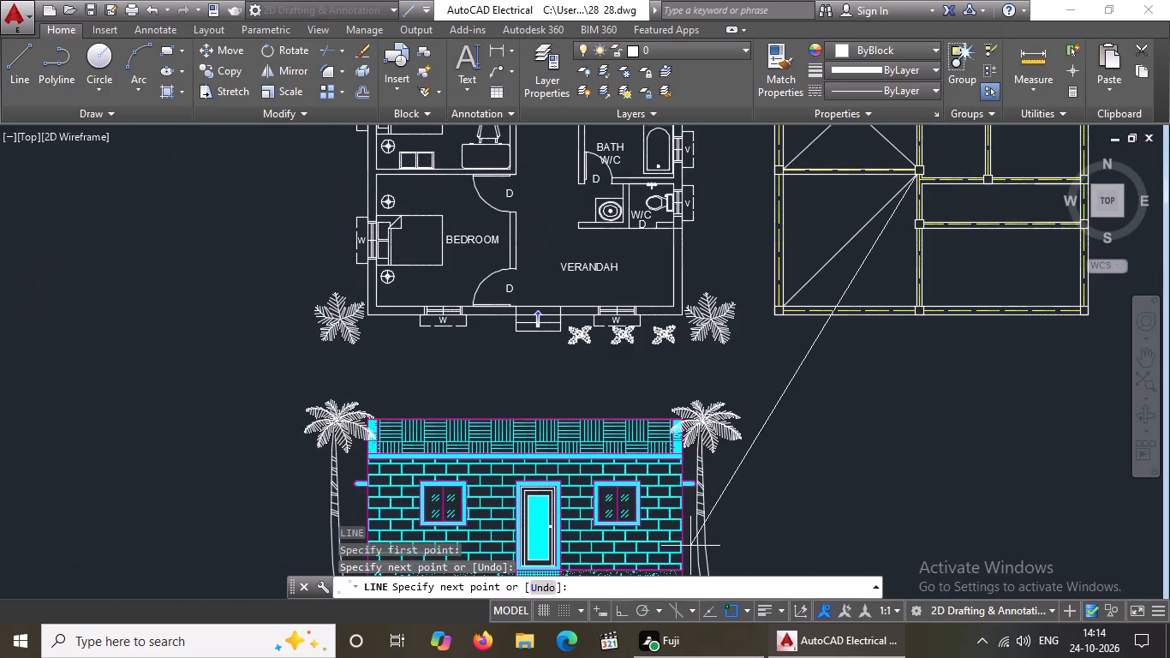
{"action": "key", "text": "Return"}
Draw the bottom-left room's falling diagonal from its upper-left inner corner to the lower-right column square's upper-left corner.
{"action": "key", "text": "l"}
{"action": "key", "text": "Return"}
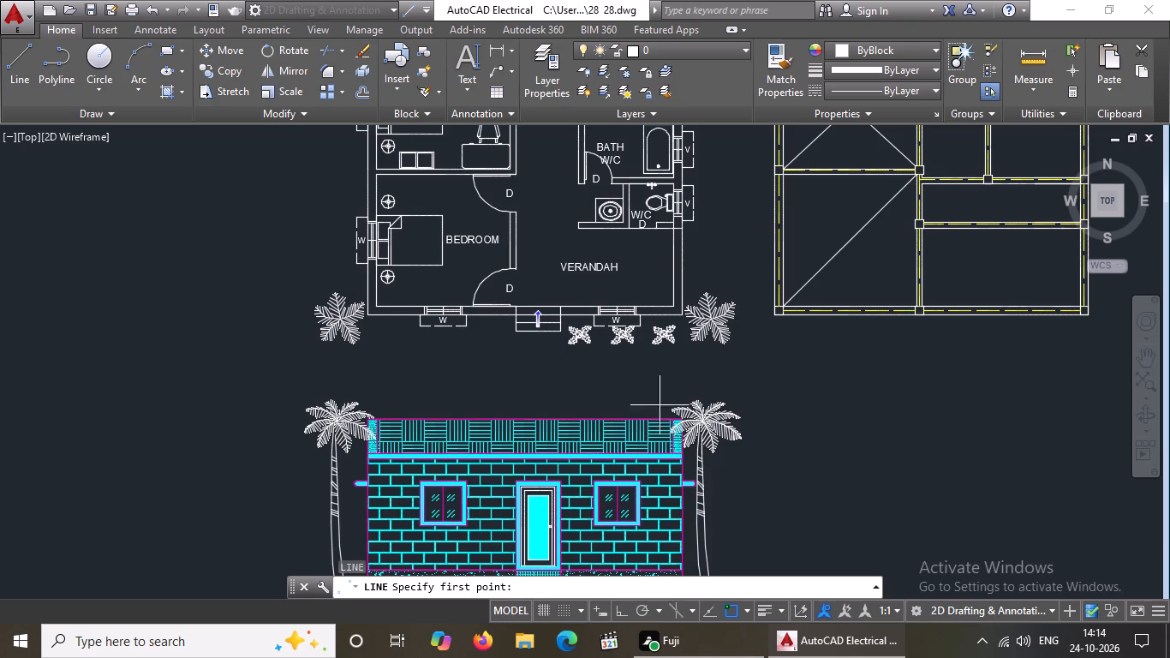
{"action": "scroll", "coordinate": [821, 204], "scroll_direction": "up", "scroll_amount": 3}
{"action": "scroll", "coordinate": [795, 201], "scroll_direction": "down", "scroll_amount": 3}
{"action": "scroll", "coordinate": [828, 149], "scroll_direction": "up", "scroll_amount": 3}
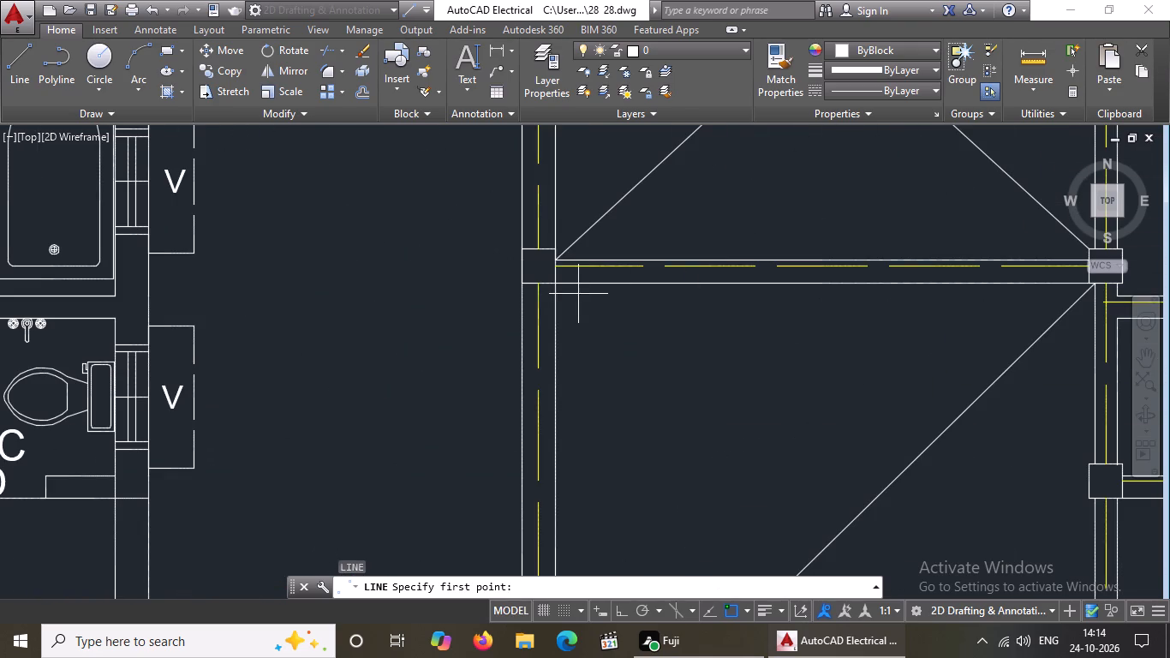
{"action": "left_click_drag", "start_coordinate": [559, 283], "coordinate": [572, 293]}
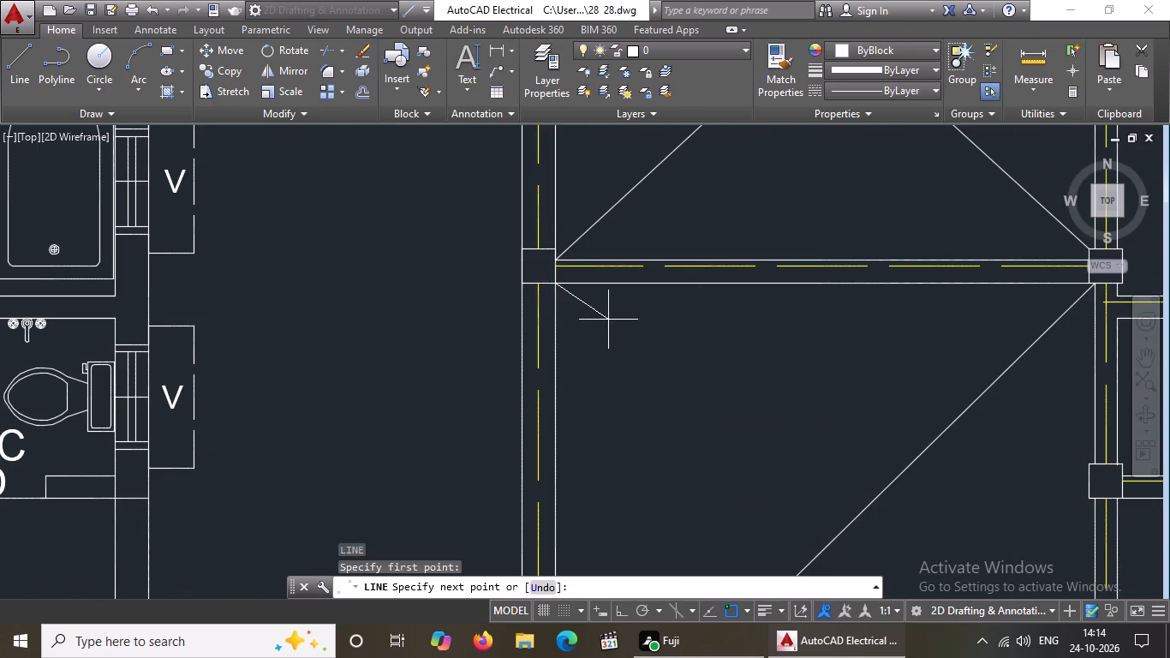
{"action": "scroll", "coordinate": [621, 332], "scroll_direction": "down", "scroll_amount": 3}
{"action": "scroll", "coordinate": [759, 462], "scroll_direction": "up", "scroll_amount": 3}
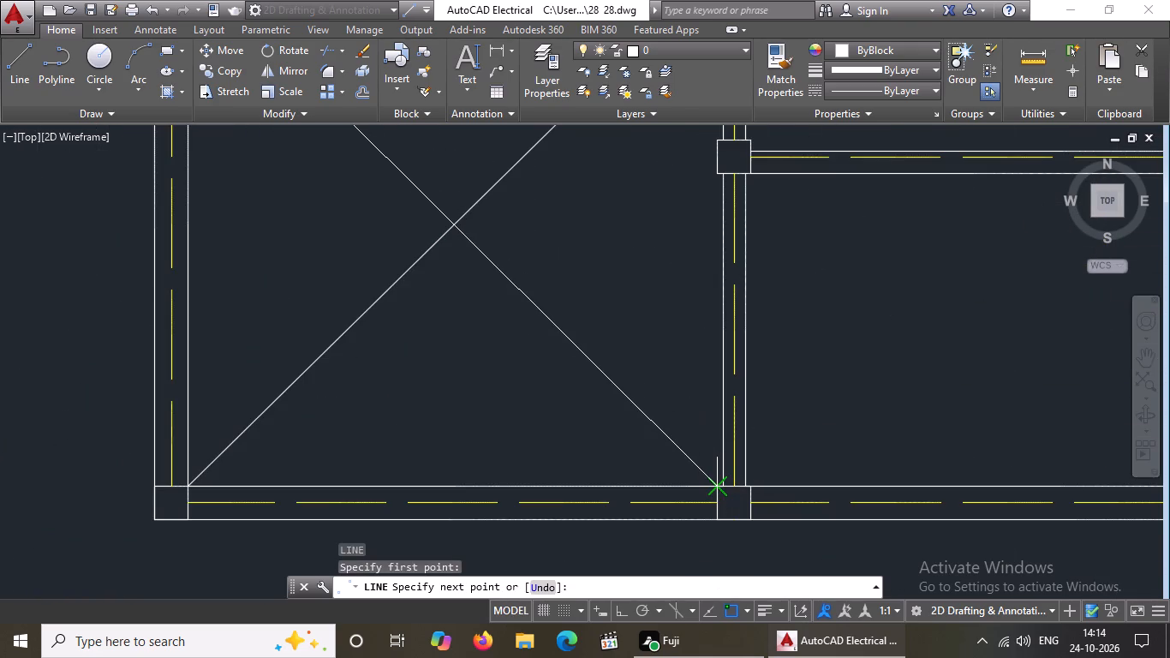
{"action": "left_click", "coordinate": [717, 493]}
{"action": "scroll", "coordinate": [774, 545], "scroll_direction": "down", "scroll_amount": 3}
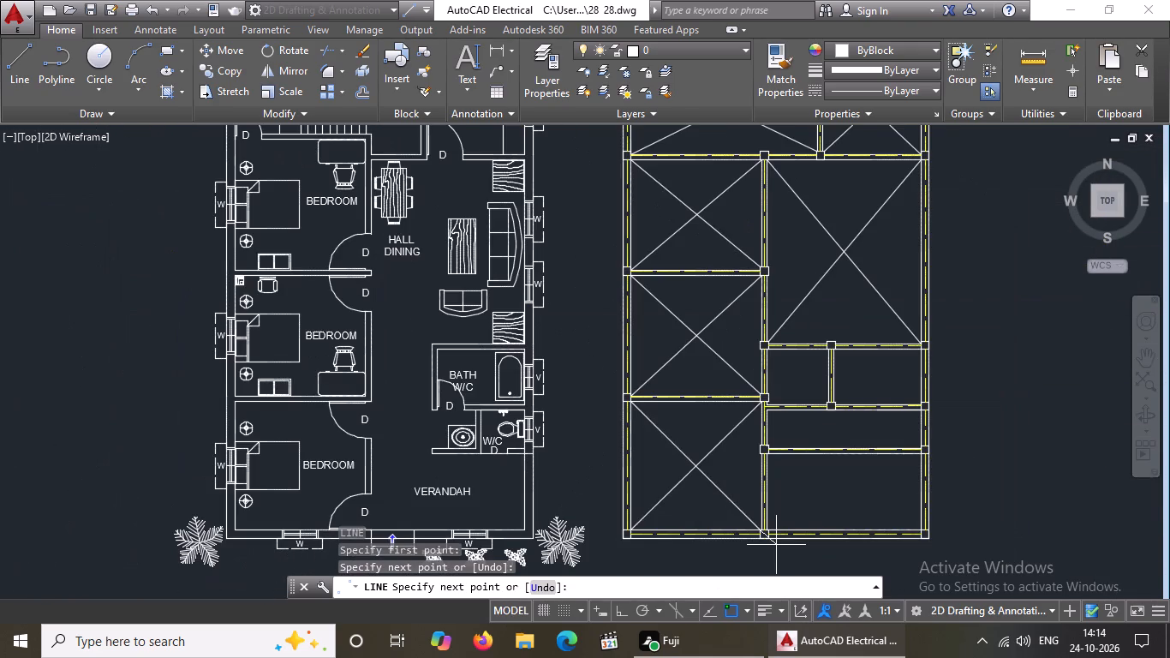
{"action": "key", "text": "Return"}
Draw the rising diagonal in the small room below the hall, left of the short partition, from its lower-left to upper-right inner corner.
{"action": "key", "text": "l"}
{"action": "key", "text": "Return"}
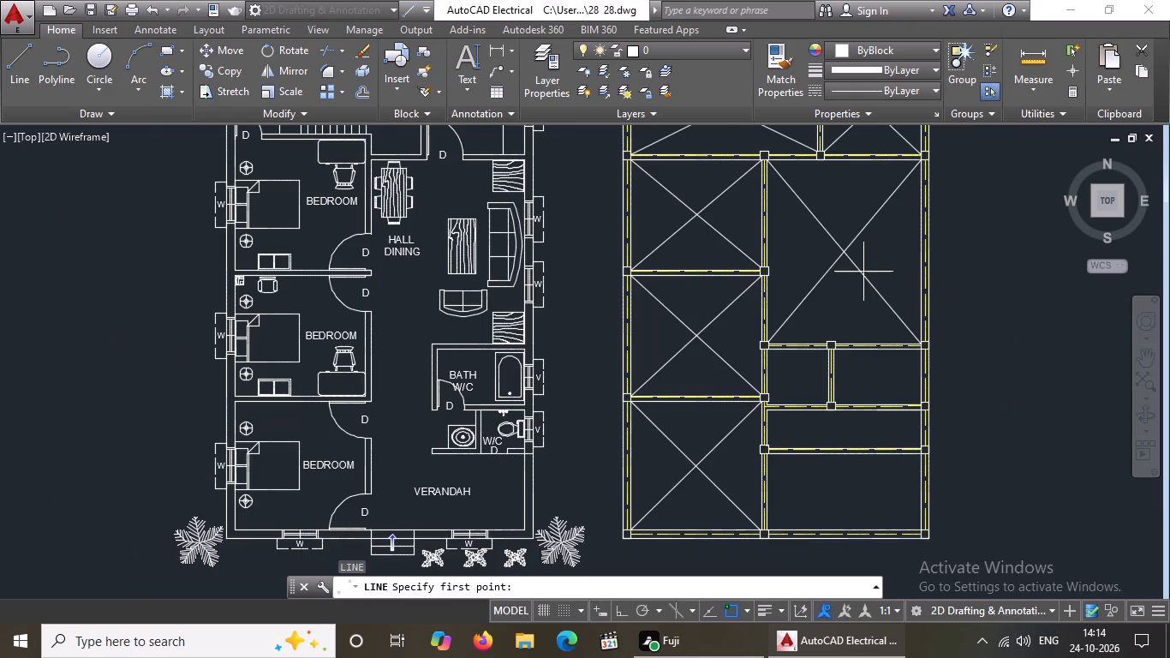
{"action": "scroll", "coordinate": [863, 271], "scroll_direction": "up", "scroll_amount": 2}
{"action": "scroll", "coordinate": [853, 296], "scroll_direction": "down", "scroll_amount": 2}
{"action": "scroll", "coordinate": [839, 409], "scroll_direction": "up", "scroll_amount": 2}
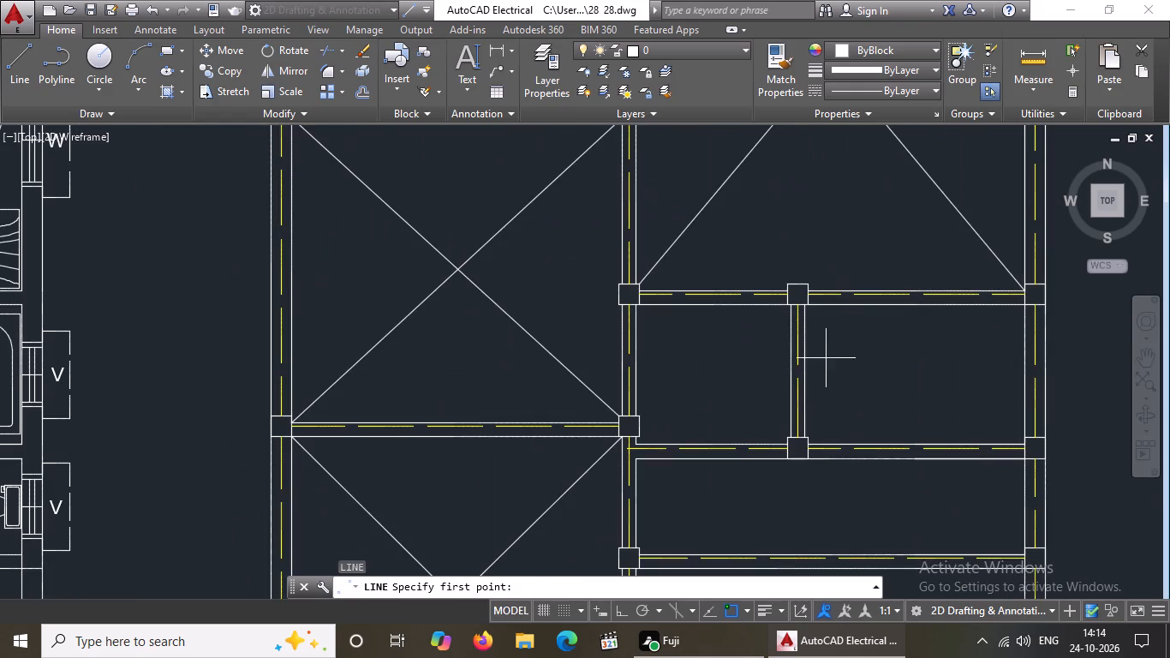
{"action": "scroll", "coordinate": [818, 330], "scroll_direction": "up", "scroll_amount": 2}
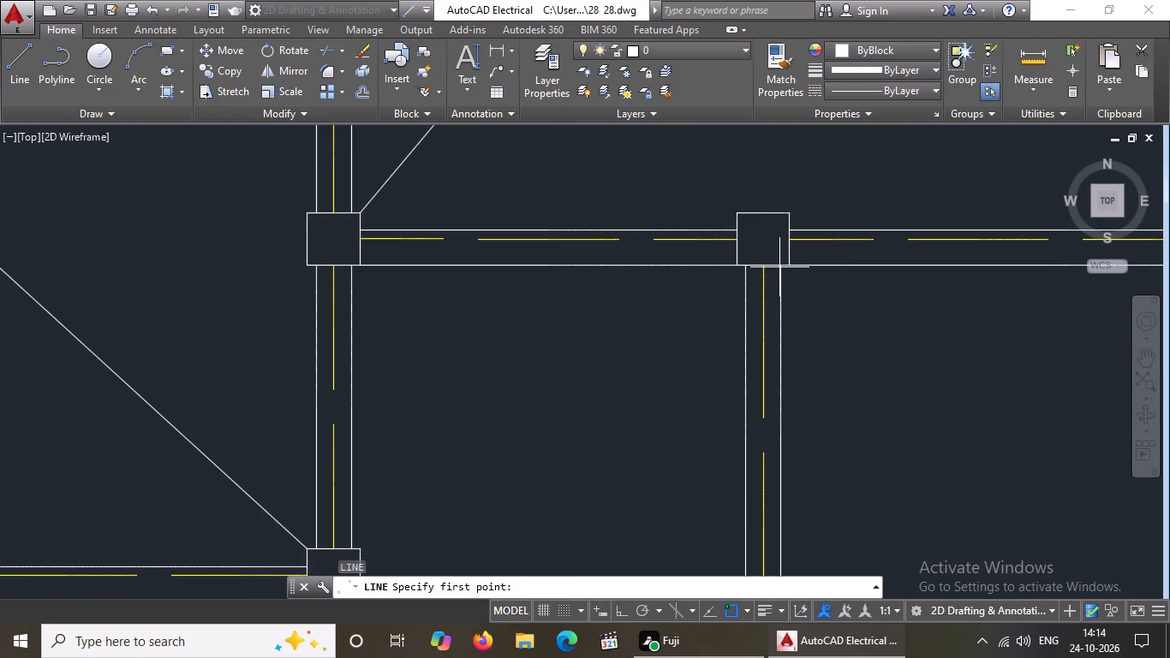
{"action": "scroll", "coordinate": [674, 307], "scroll_direction": "down", "scroll_amount": 2}
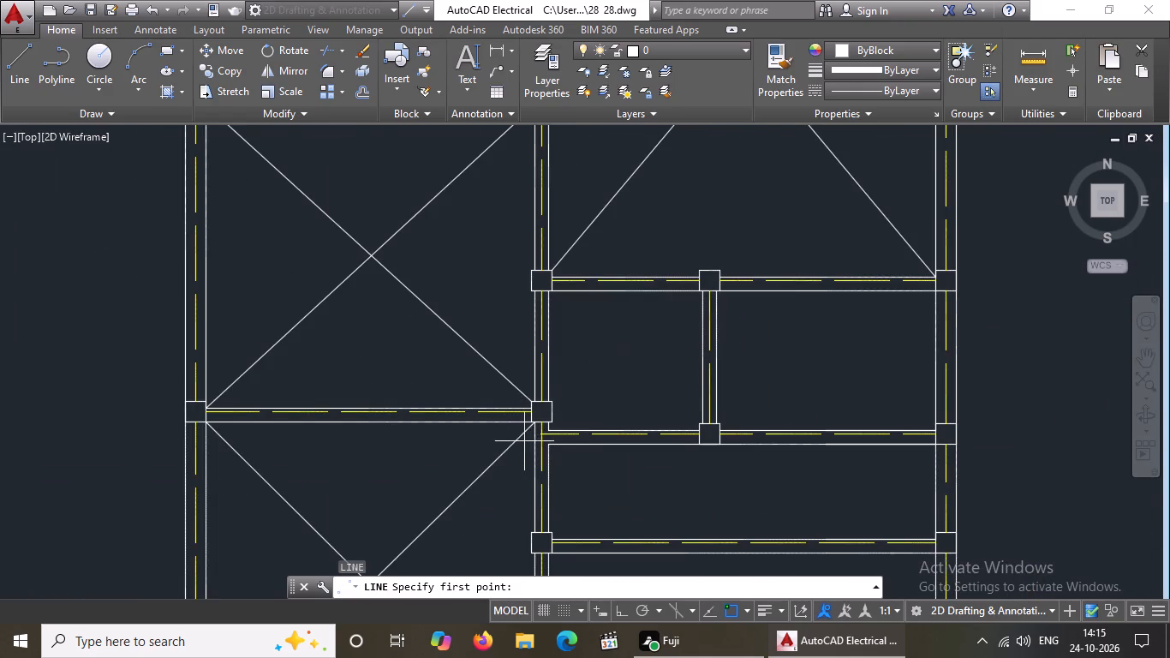
{"action": "scroll", "coordinate": [554, 435], "scroll_direction": "up", "scroll_amount": 2}
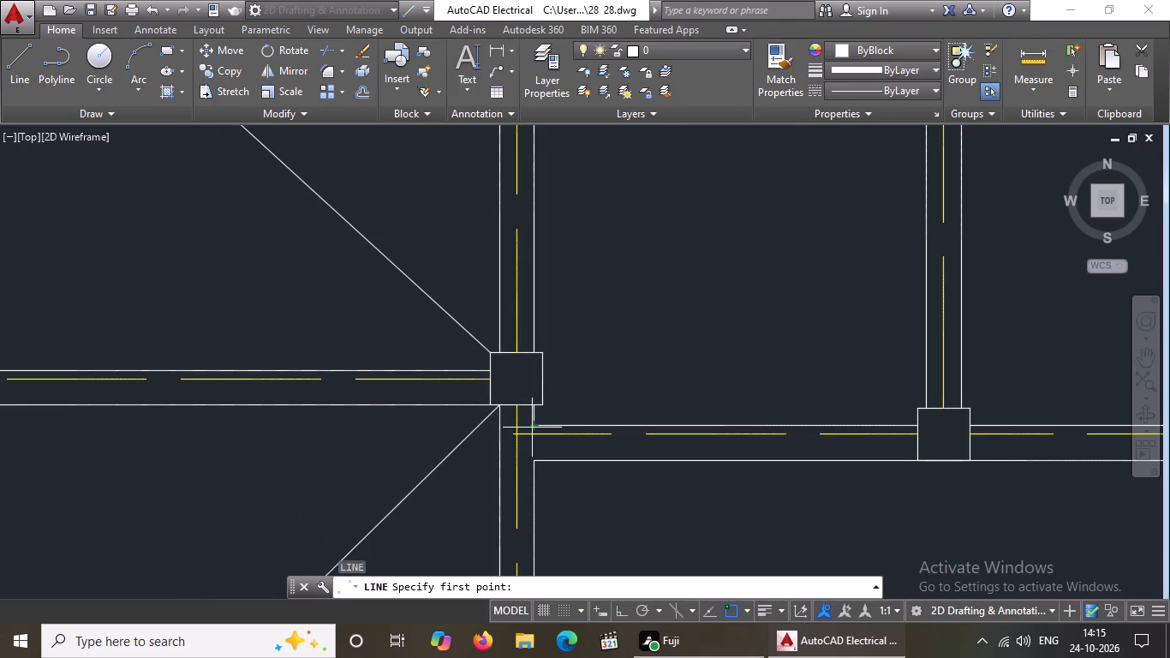
{"action": "left_click", "coordinate": [534, 426]}
{"action": "scroll", "coordinate": [591, 395], "scroll_direction": "down", "scroll_amount": 5}
{"action": "scroll", "coordinate": [634, 357], "scroll_direction": "up", "scroll_amount": 4}
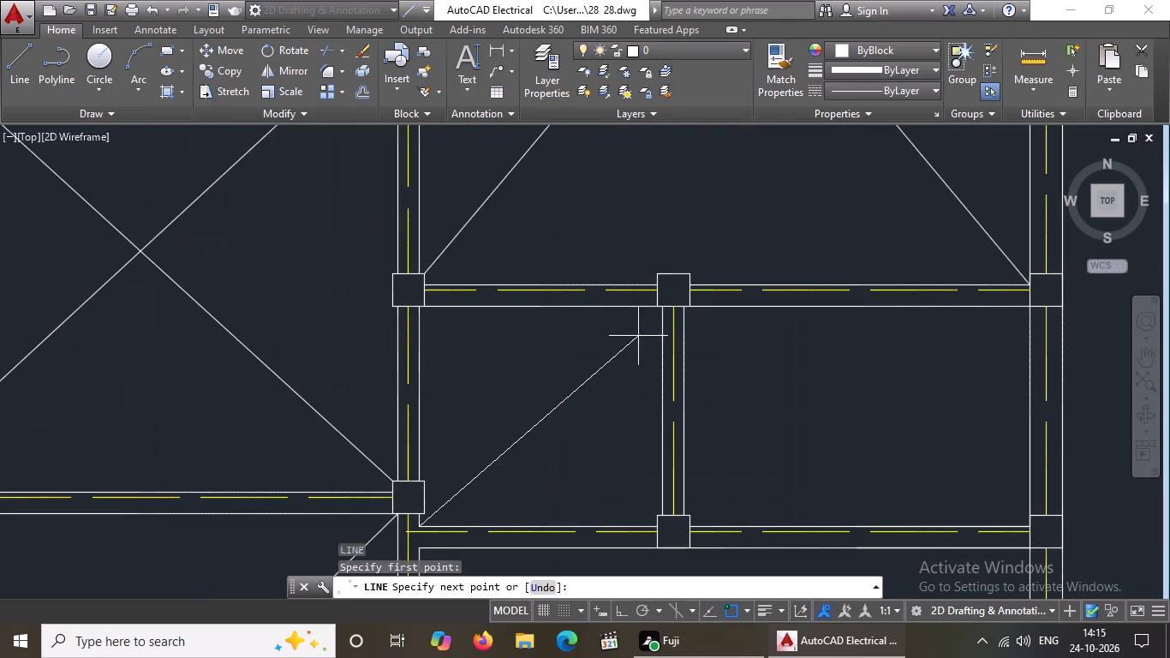
{"action": "left_click_drag", "start_coordinate": [655, 311], "coordinate": [670, 307]}
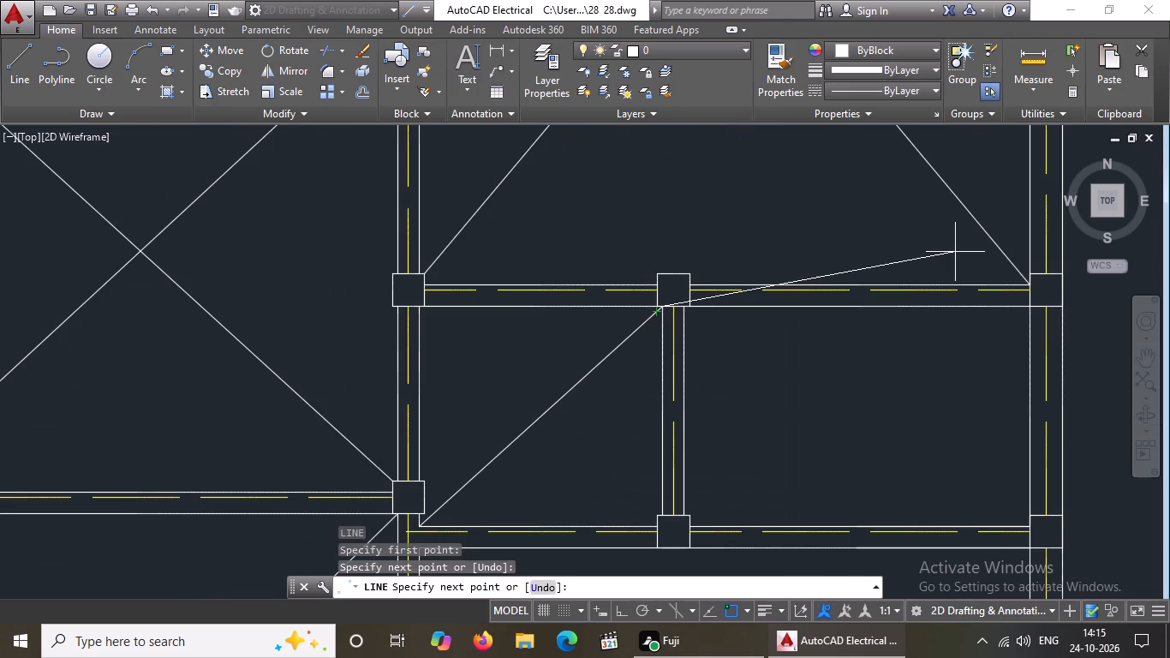
{"action": "key", "text": "Return"}
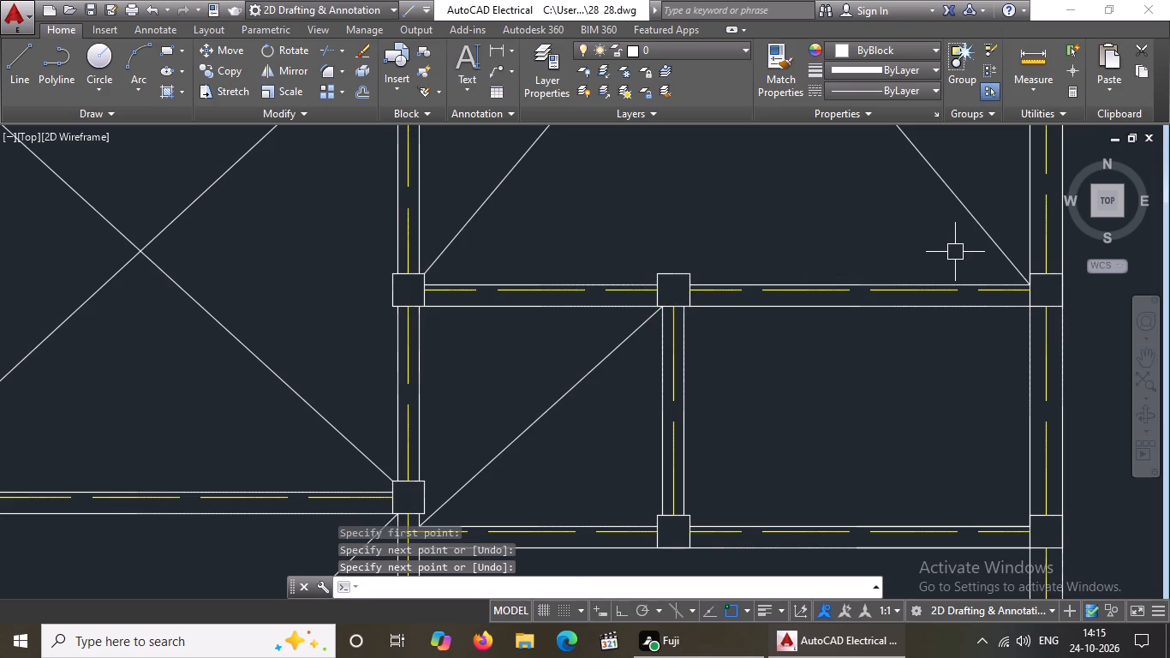
Draw the falling diagonal in the small room left of the short partition, from its upper-left inner corner to the lower-right column square's upper-left corner.
{"action": "key", "text": "l"}
{"action": "key", "text": "Return"}
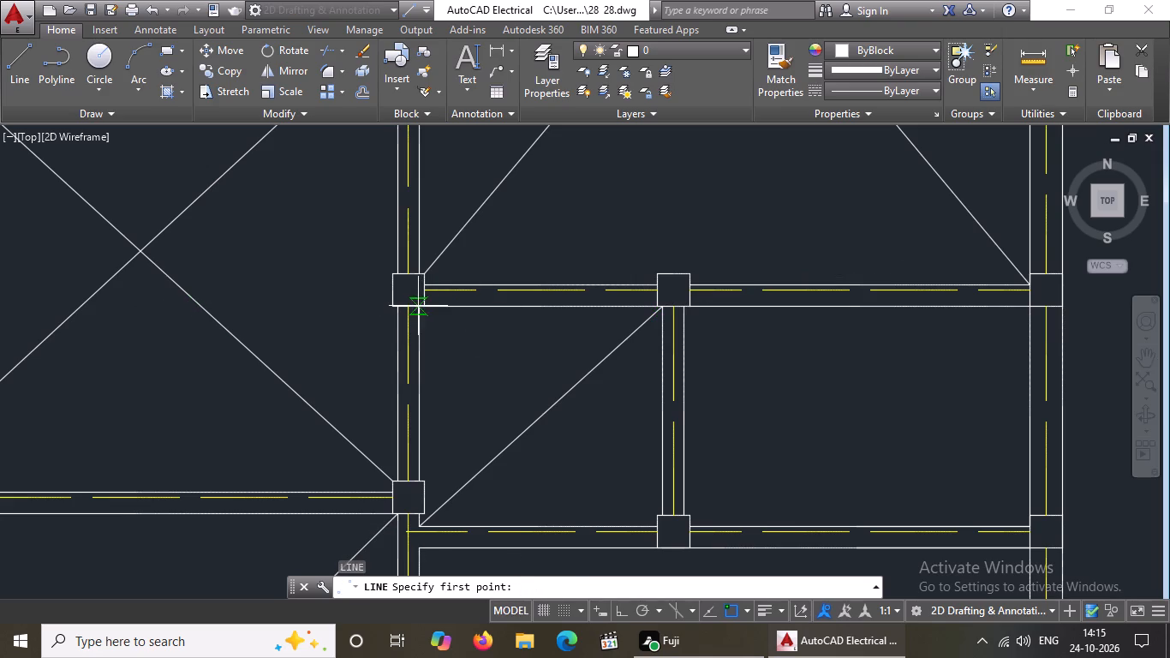
{"action": "left_click_drag", "start_coordinate": [422, 311], "coordinate": [476, 344]}
{"action": "scroll", "coordinate": [650, 513], "scroll_direction": "up", "scroll_amount": 1}
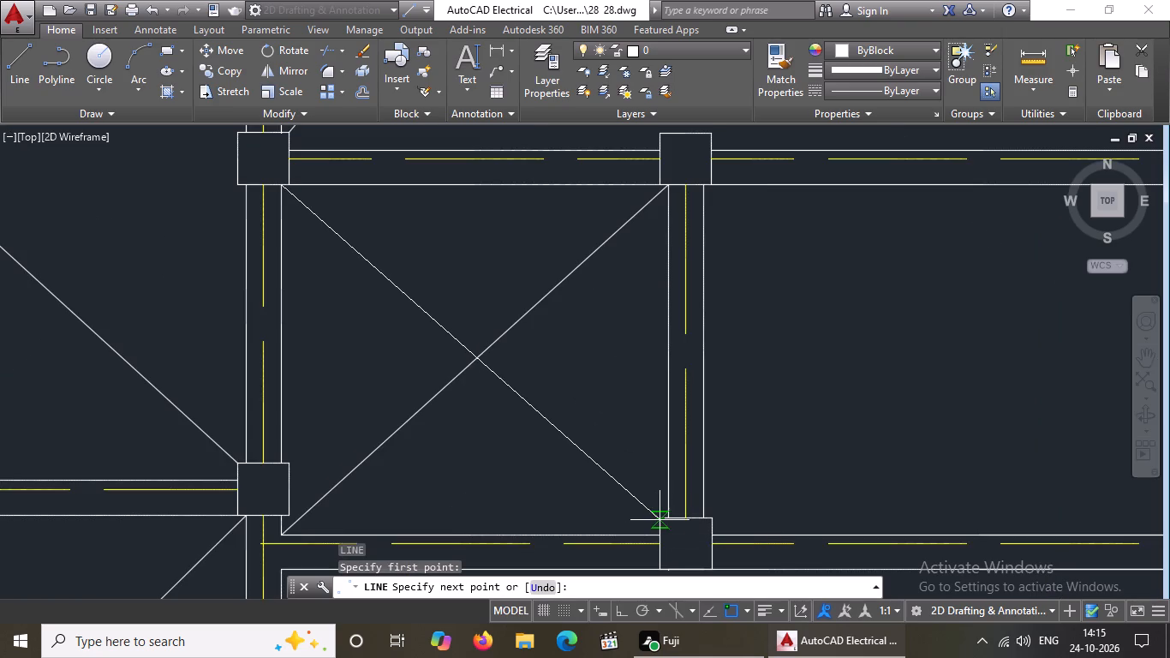
{"action": "scroll", "coordinate": [661, 521], "scroll_direction": "up", "scroll_amount": 4}
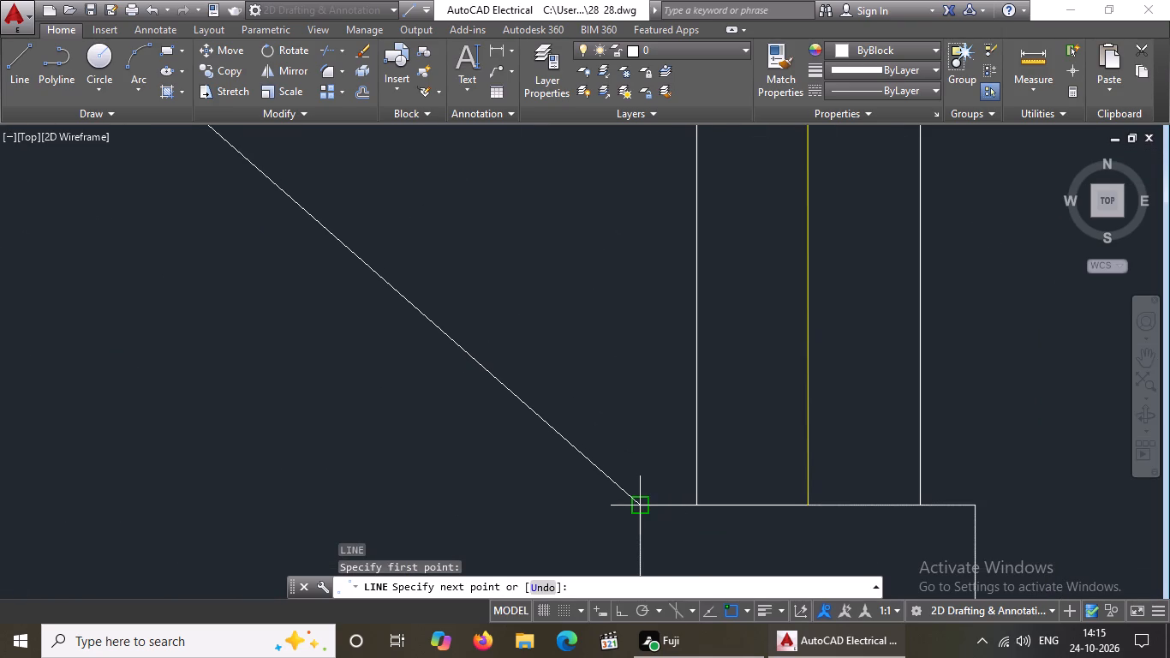
{"action": "left_click", "coordinate": [640, 507]}
{"action": "scroll", "coordinate": [696, 492], "scroll_direction": "down", "scroll_amount": 5}
{"action": "key", "text": "Return"}
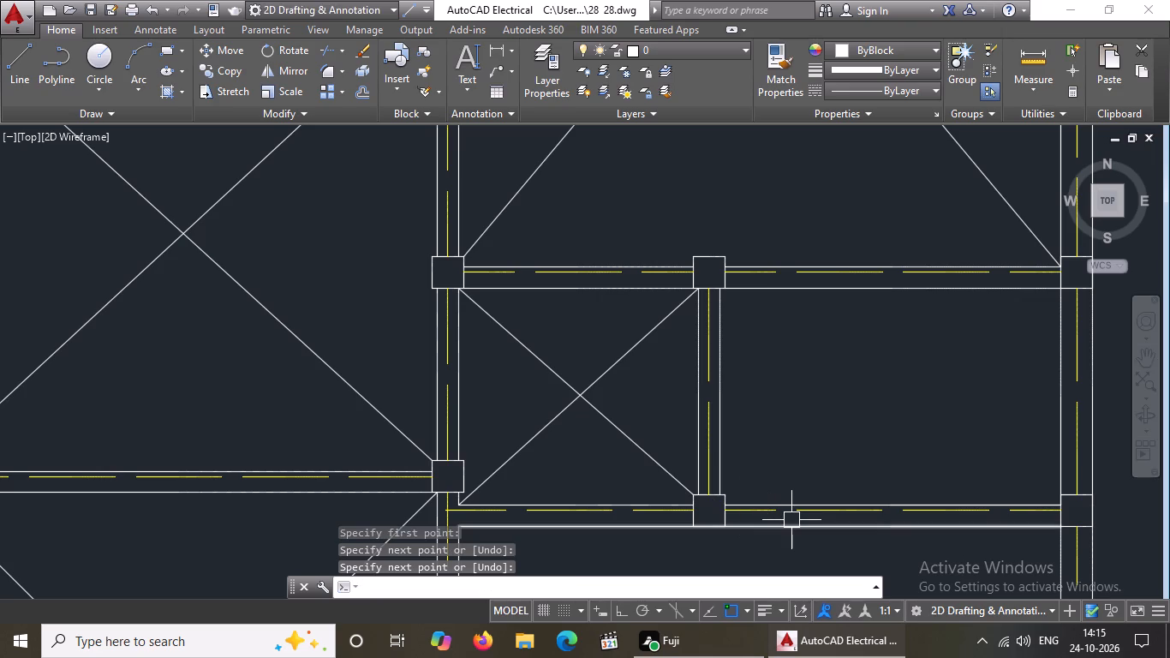
Draw the rising diagonal in the small room right of the short partition, from the lower-left column square's upper-right corner to the upper-right inner corner.
{"action": "scroll", "coordinate": [803, 413], "scroll_direction": "down", "scroll_amount": 4}
{"action": "scroll", "coordinate": [821, 433], "scroll_direction": "up", "scroll_amount": 3}
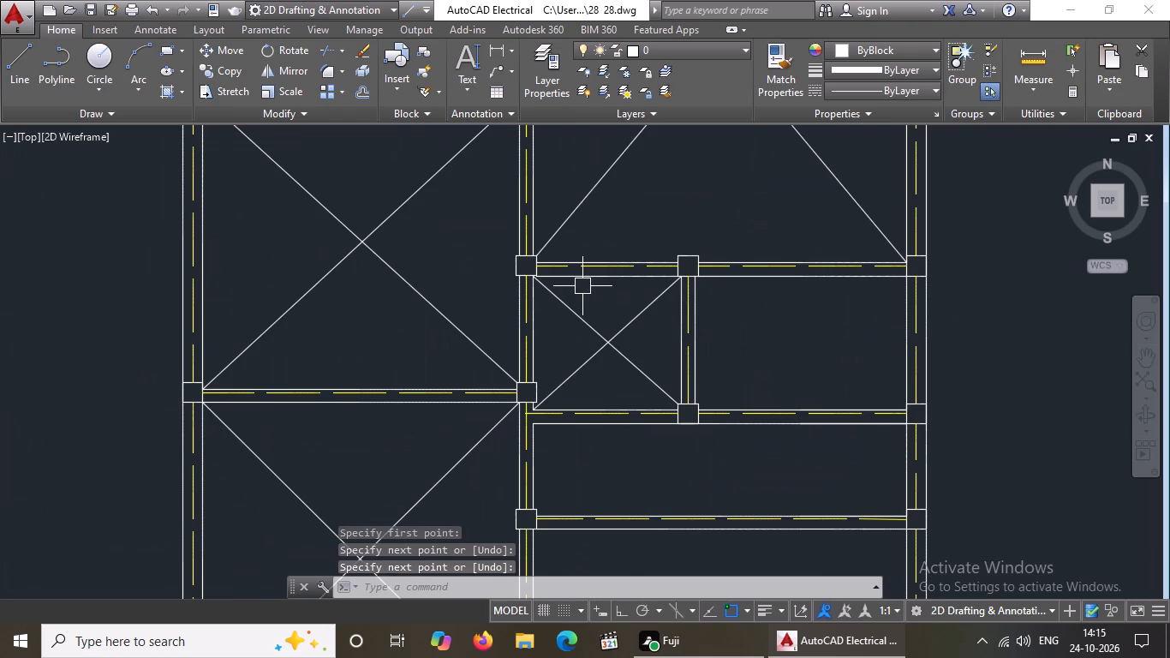
{"action": "key", "text": "l"}
{"action": "key", "text": "Return"}
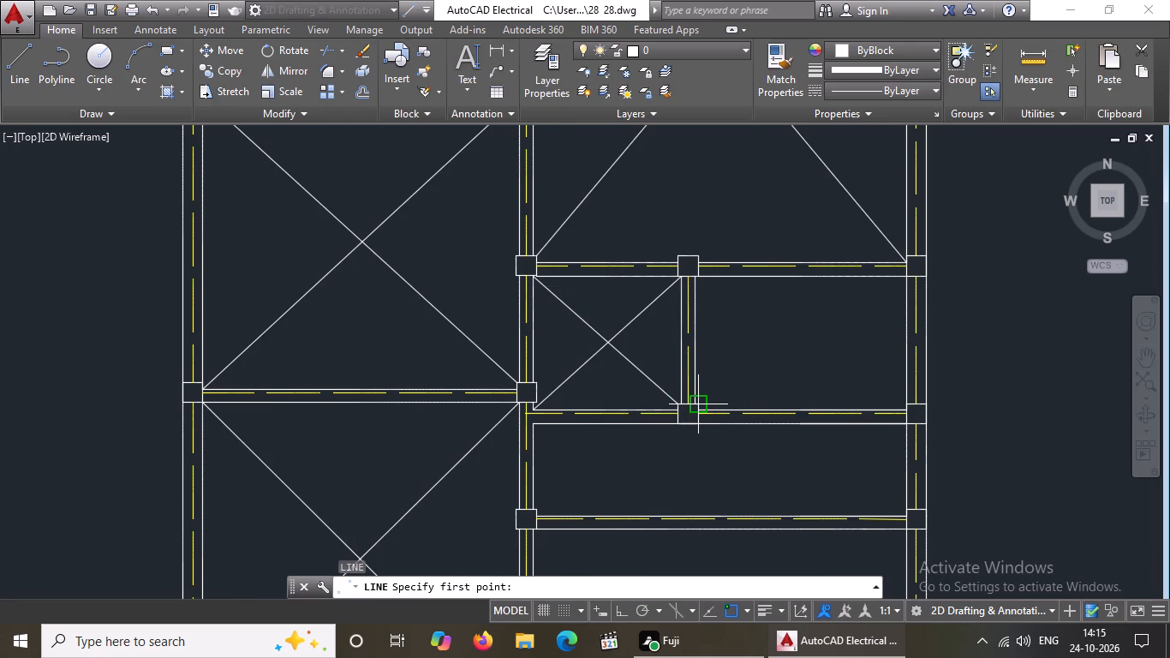
{"action": "scroll", "coordinate": [698, 405], "scroll_direction": "up", "scroll_amount": 2}
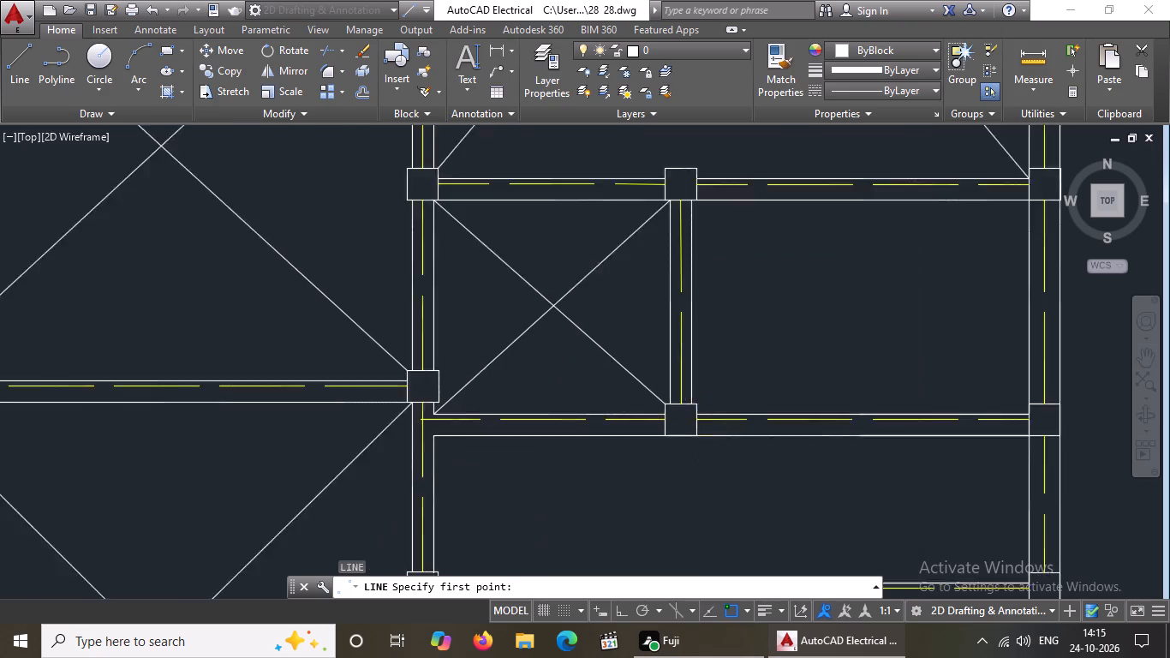
{"action": "scroll", "coordinate": [698, 405], "scroll_direction": "up", "scroll_amount": 1}
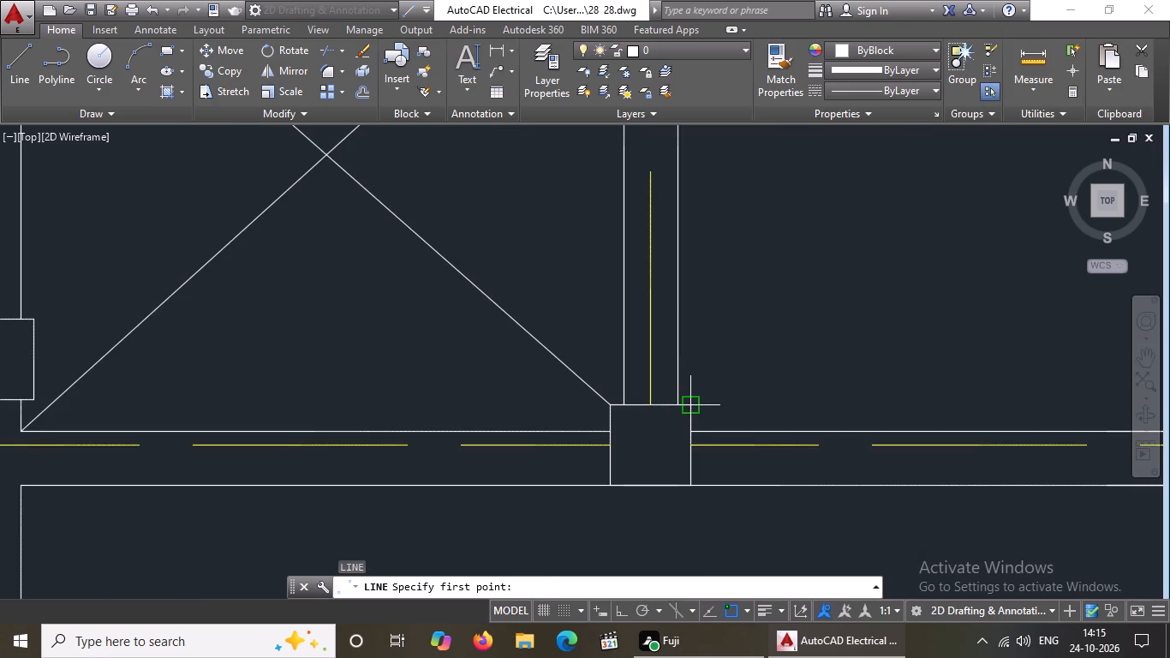
{"action": "left_click", "coordinate": [689, 400]}
{"action": "scroll", "coordinate": [719, 396], "scroll_direction": "down", "scroll_amount": 4}
{"action": "scroll", "coordinate": [842, 331], "scroll_direction": "up", "scroll_amount": 2}
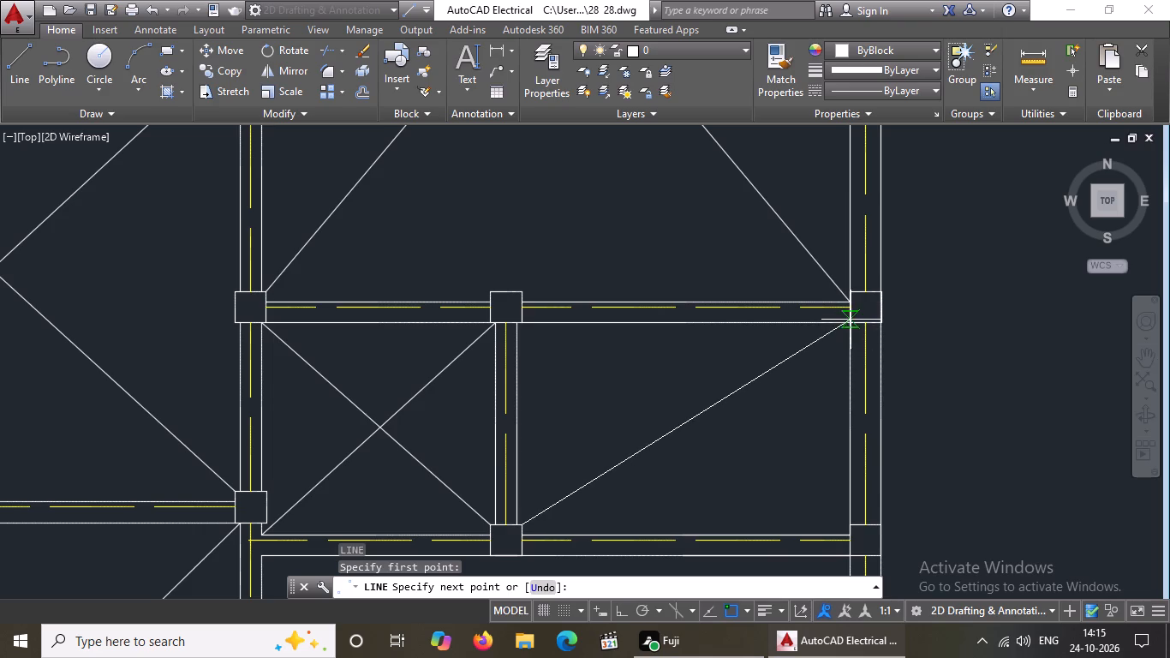
{"action": "left_click", "coordinate": [851, 323]}
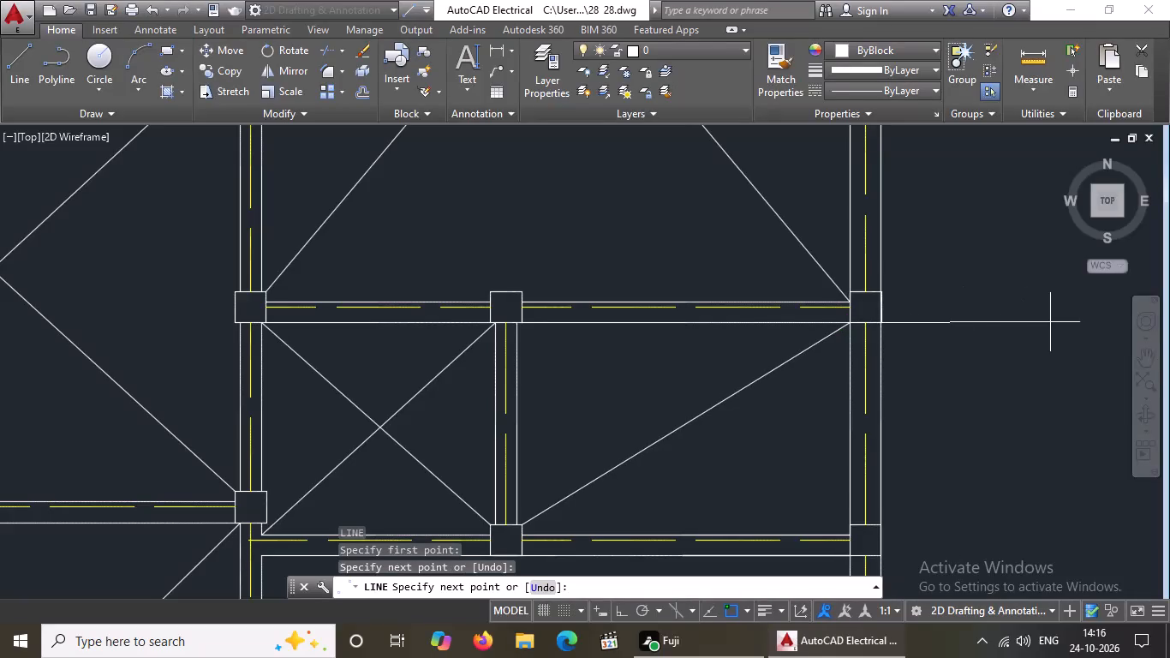
{"action": "key", "text": "Escape"}
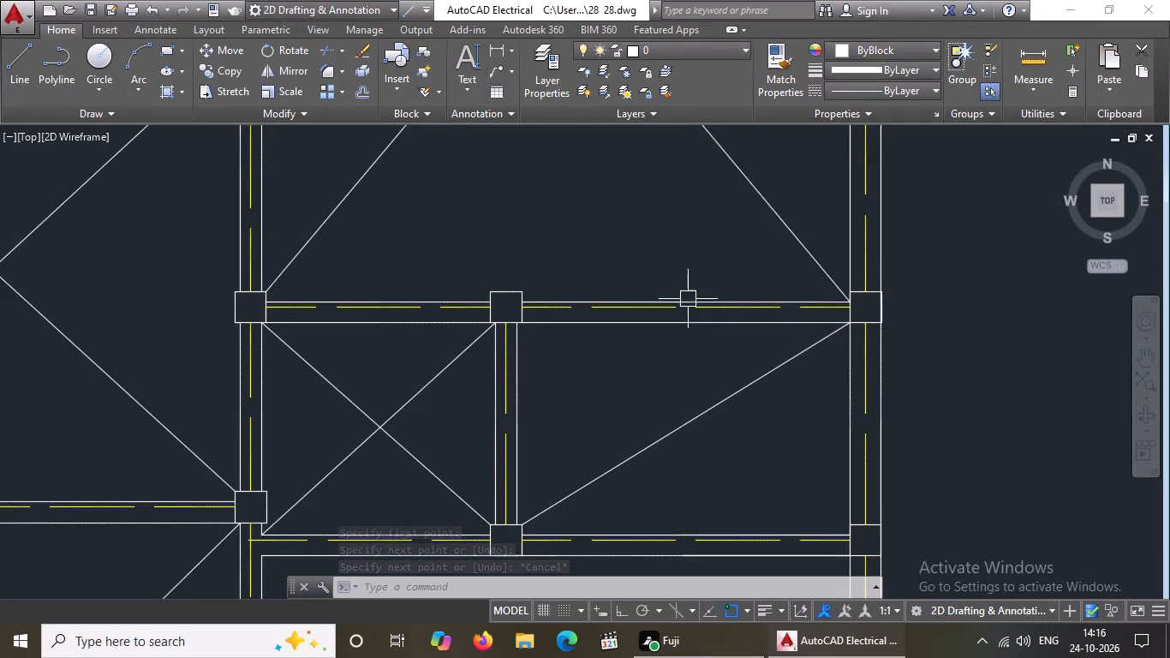
{"action": "key", "text": "Escape"}
Draw the falling diagonal in the small room right of the short partition, from its upper-left to its lower-right inner corner.
{"action": "key", "text": "l"}
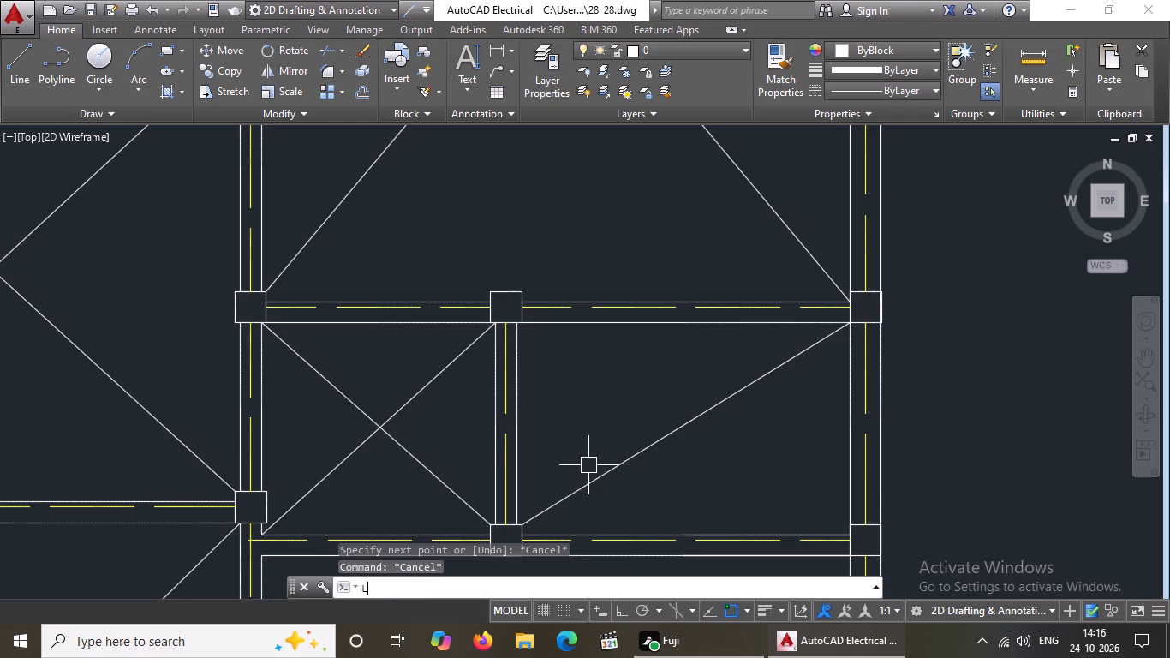
{"action": "key", "text": "Return"}
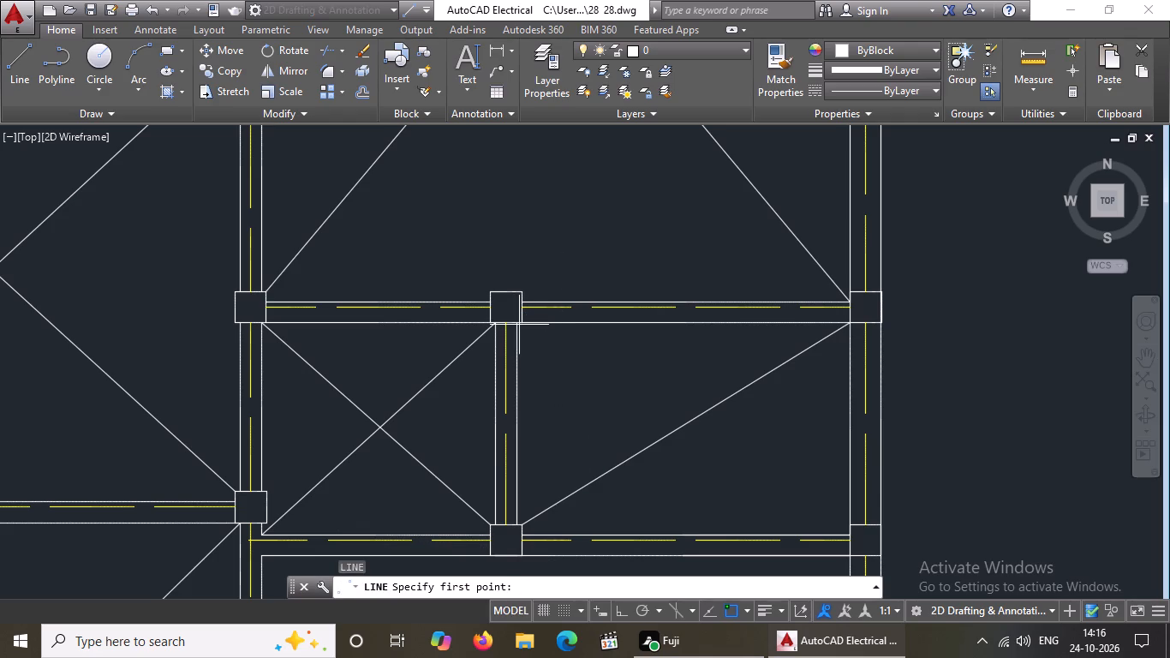
{"action": "left_click", "coordinate": [518, 320]}
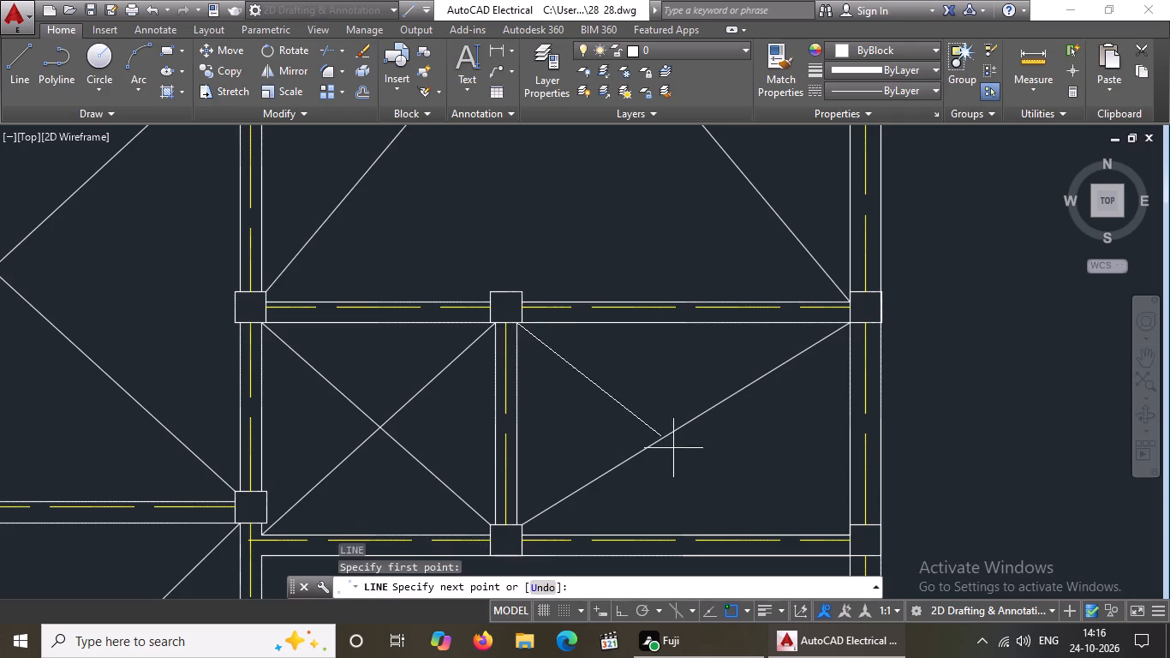
{"action": "scroll", "coordinate": [857, 535], "scroll_direction": "up", "scroll_amount": 2}
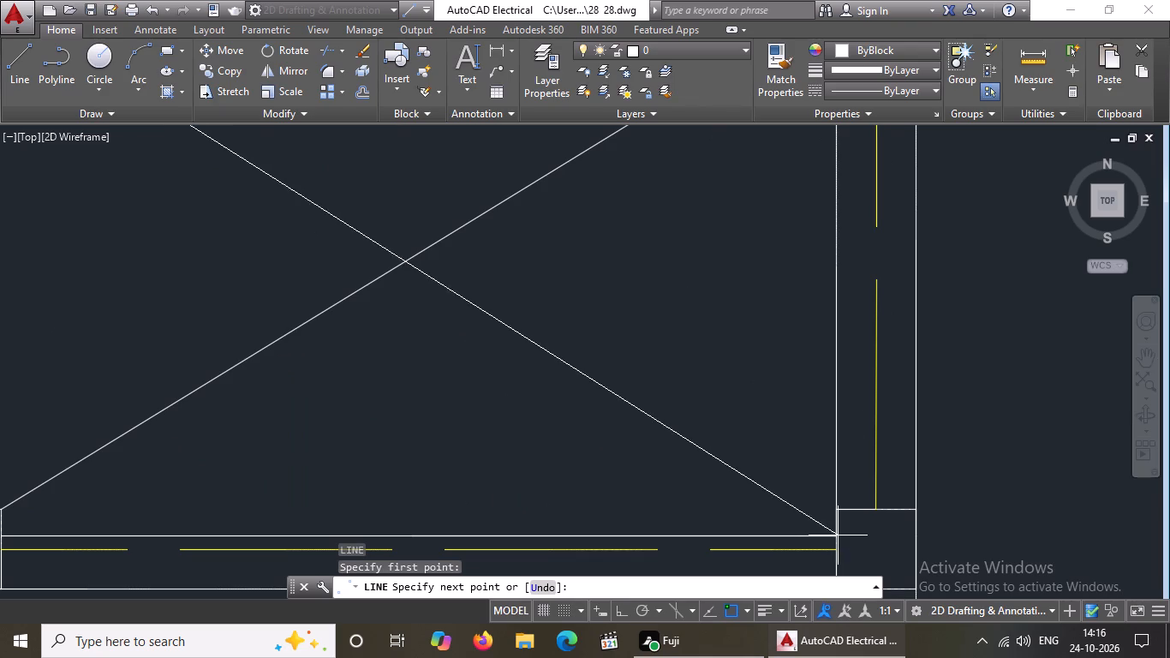
{"action": "left_click", "coordinate": [833, 536]}
{"action": "scroll", "coordinate": [857, 541], "scroll_direction": "down", "scroll_amount": 5}
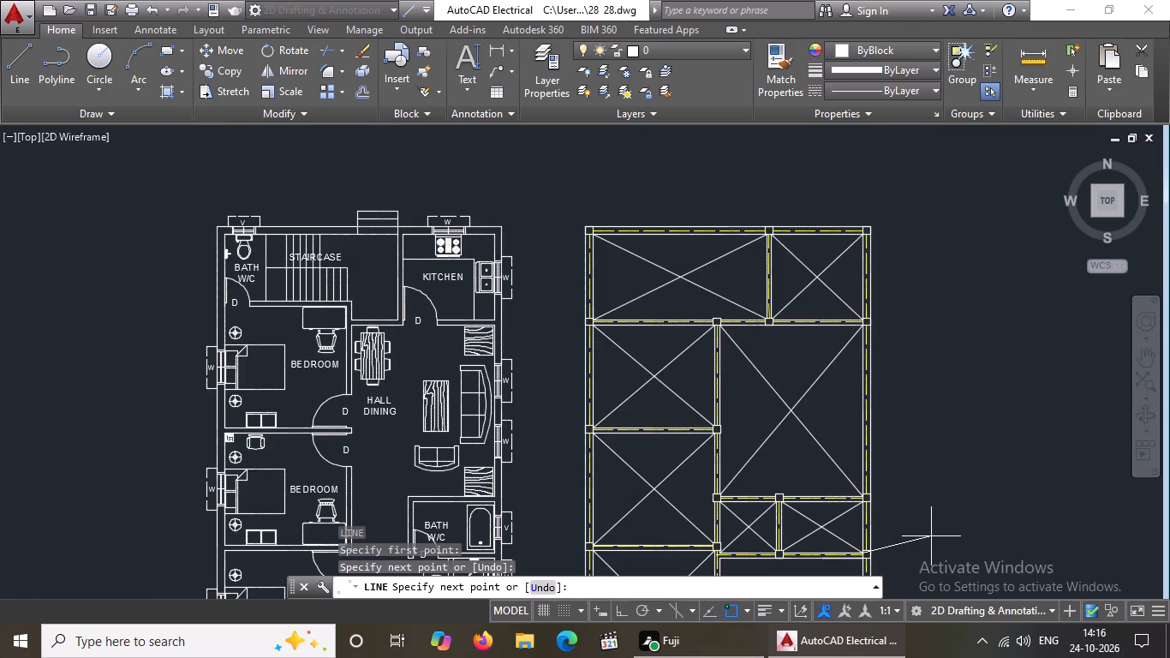
{"action": "key", "text": "Return"}
Draw the rising diagonal in the narrow room below, from the lower-left column square's upper-right corner to the room's upper-right inner corner.
{"action": "scroll", "coordinate": [856, 243], "scroll_direction": "down", "scroll_amount": 4}
{"action": "scroll", "coordinate": [847, 369], "scroll_direction": "up", "scroll_amount": 3}
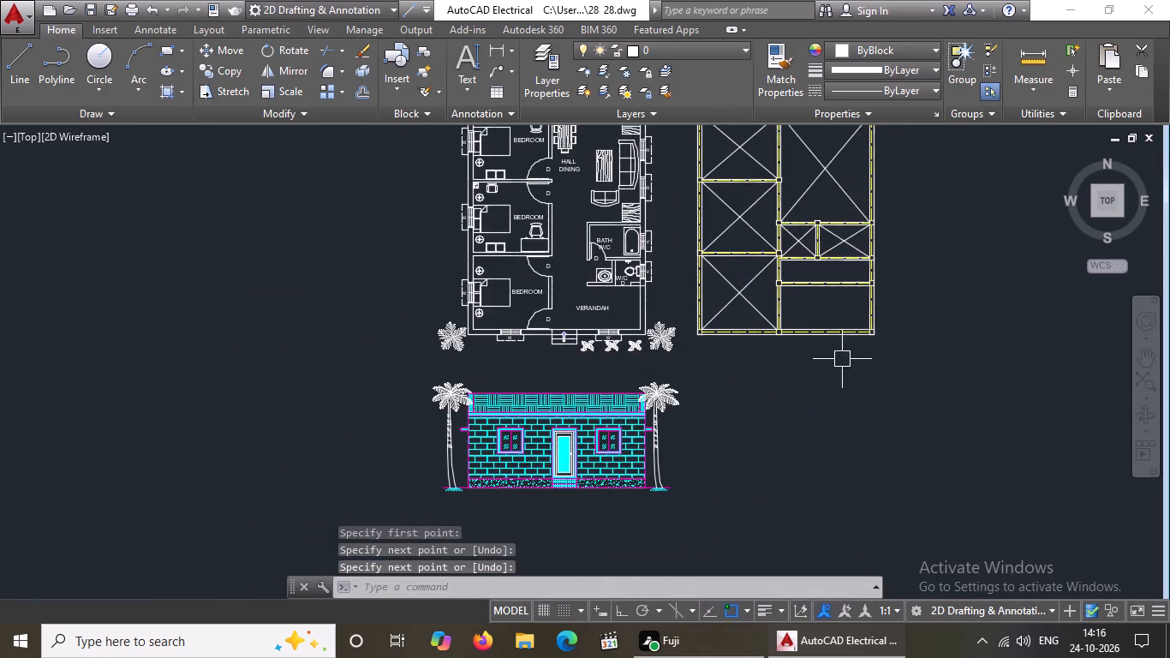
{"action": "scroll", "coordinate": [810, 223], "scroll_direction": "up", "scroll_amount": 3}
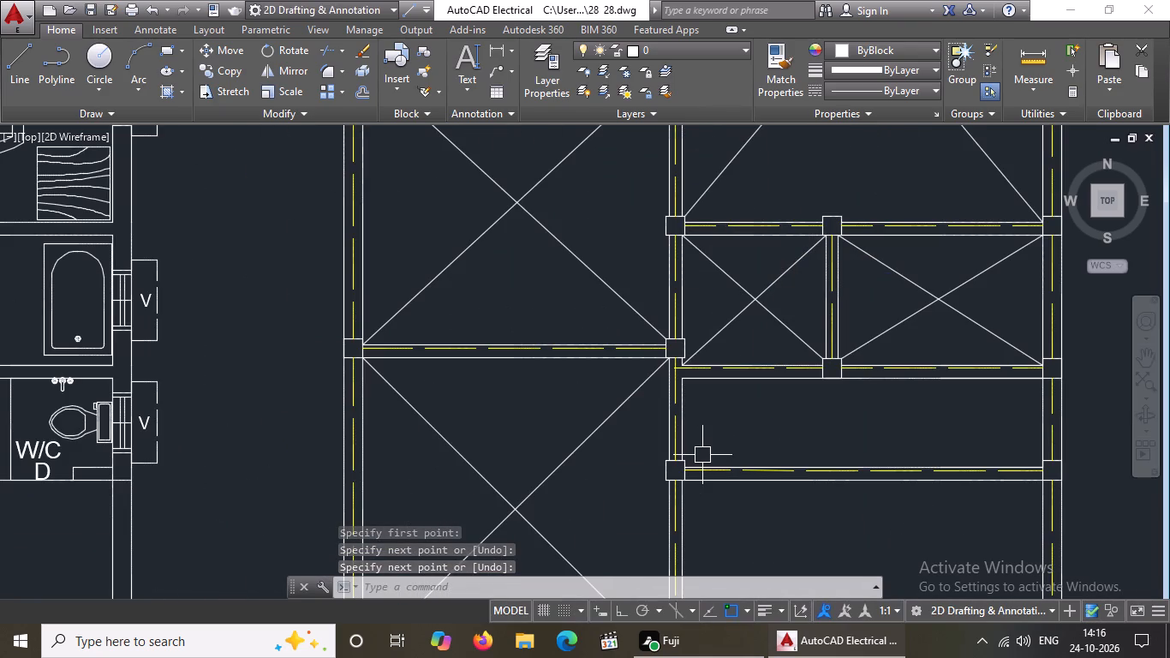
{"action": "key", "text": "l"}
{"action": "key", "text": "Return"}
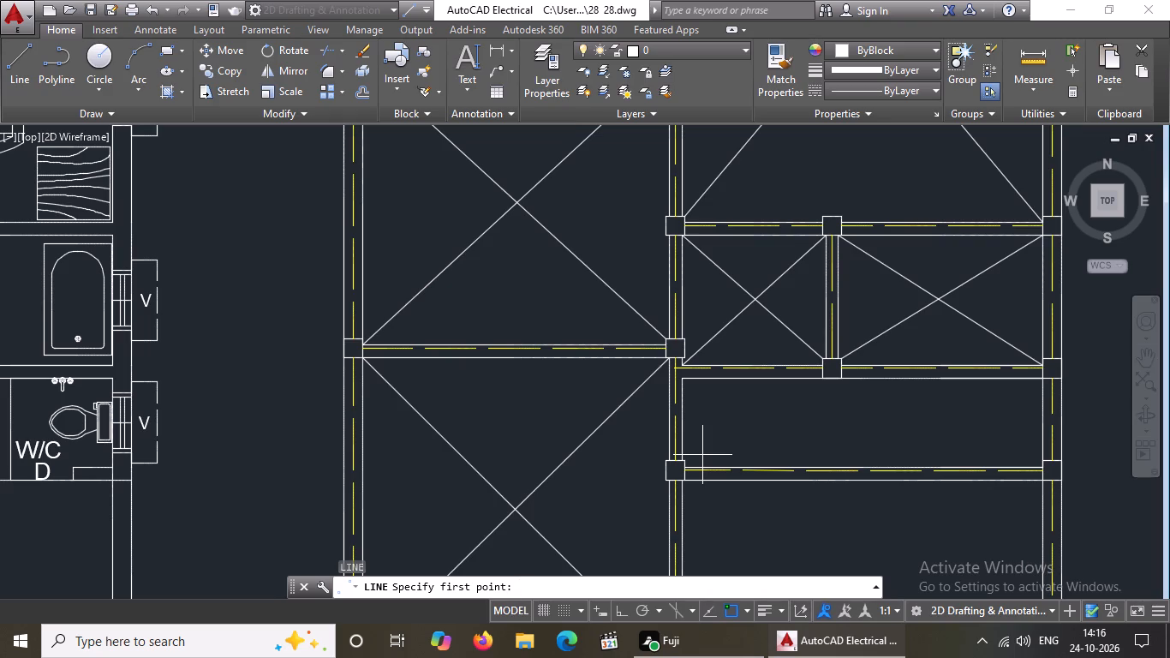
{"action": "scroll", "coordinate": [719, 470], "scroll_direction": "up", "scroll_amount": 3}
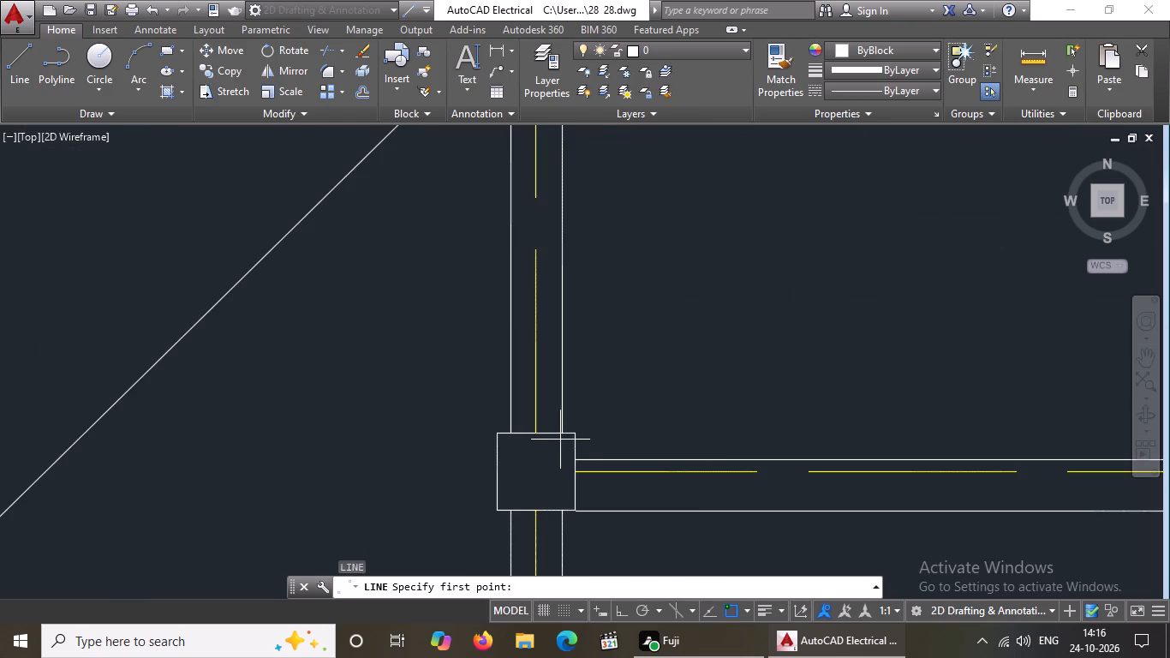
{"action": "left_click", "coordinate": [575, 434]}
{"action": "scroll", "coordinate": [618, 431], "scroll_direction": "down", "scroll_amount": 5}
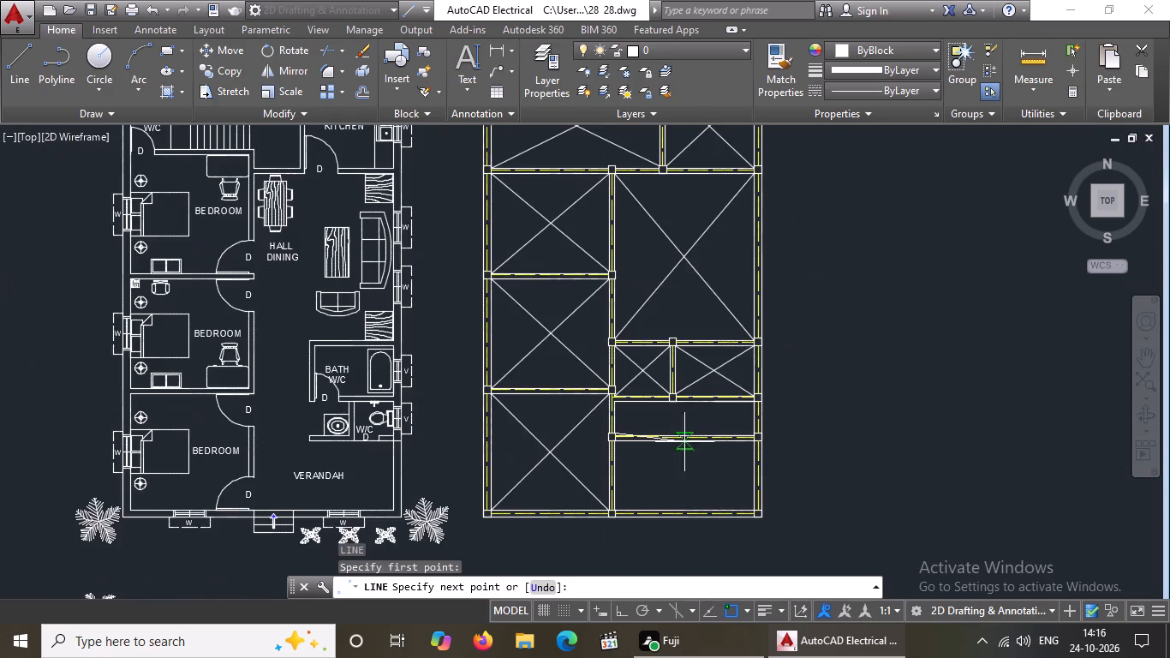
{"action": "scroll", "coordinate": [765, 412], "scroll_direction": "up", "scroll_amount": 3}
{"action": "left_click_drag", "start_coordinate": [717, 370], "coordinate": [727, 367]}
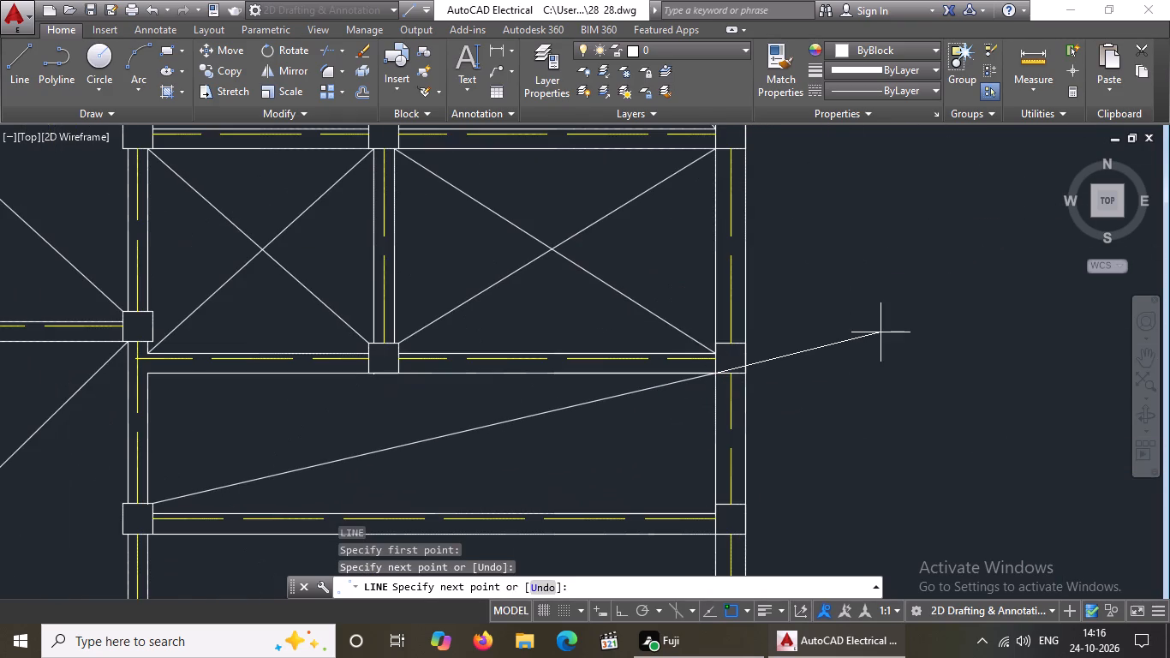
{"action": "key", "text": "Return"}
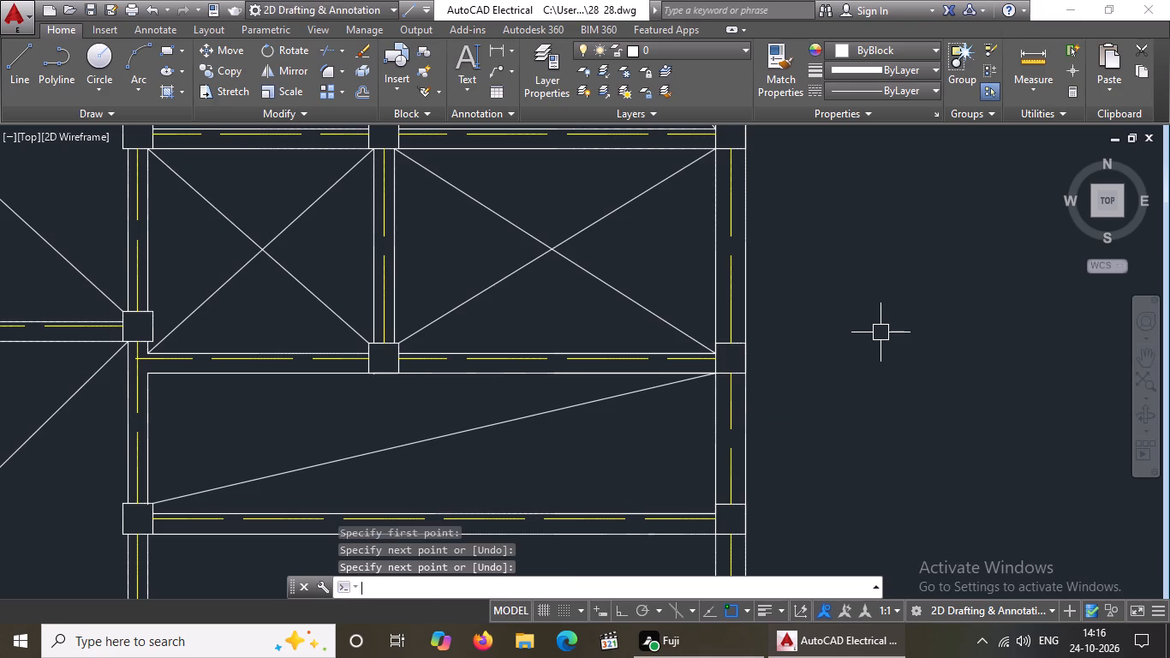
Draw the narrow room's falling diagonal from its upper-left inner corner to its lower-right inner corner.
{"action": "left_click", "coordinate": [13, 64]}
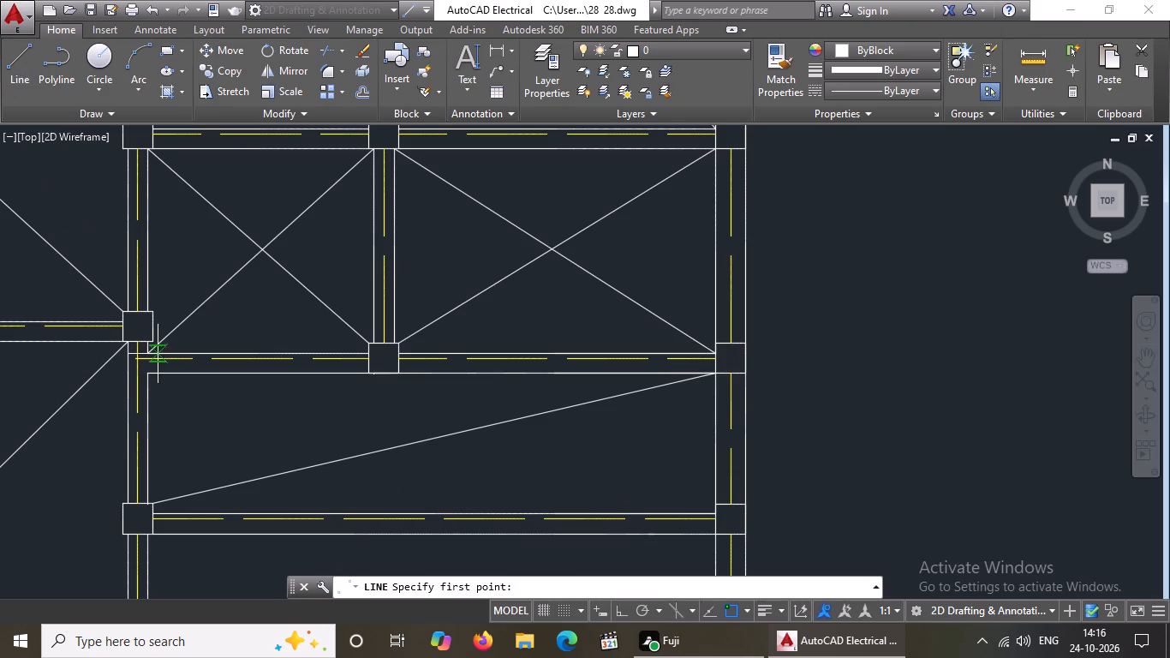
{"action": "scroll", "coordinate": [153, 388], "scroll_direction": "up", "scroll_amount": 2}
{"action": "left_click_drag", "start_coordinate": [137, 355], "coordinate": [152, 359]}
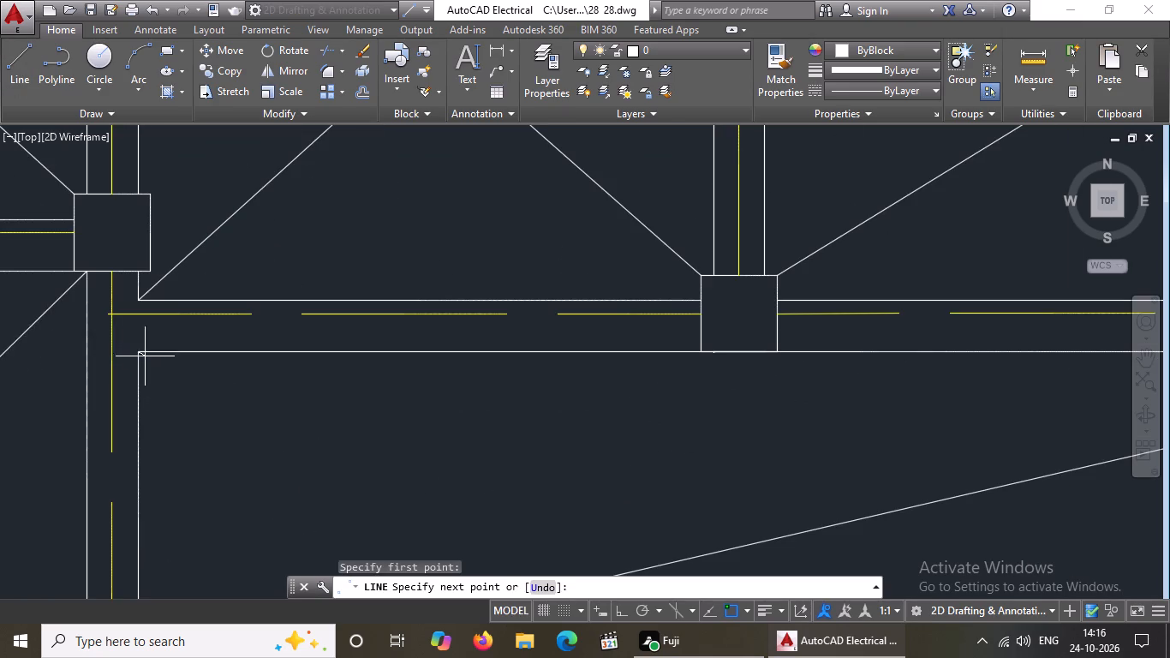
{"action": "scroll", "coordinate": [373, 428], "scroll_direction": "down", "scroll_amount": 4}
{"action": "scroll", "coordinate": [643, 515], "scroll_direction": "up", "scroll_amount": 6}
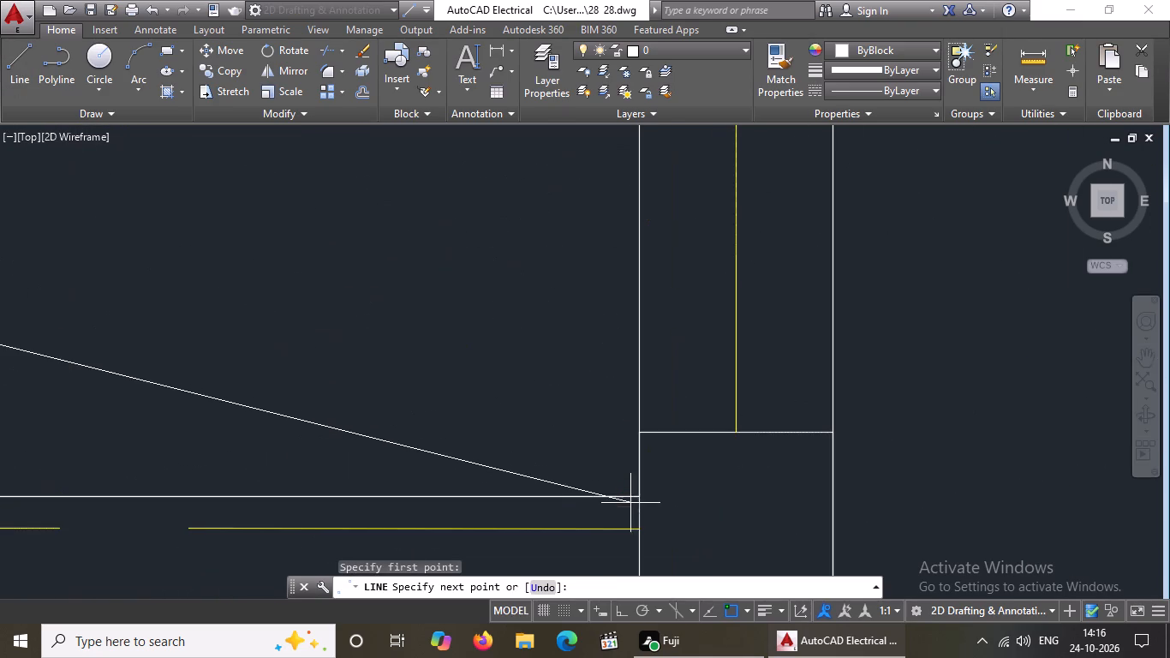
{"action": "left_click", "coordinate": [642, 495]}
{"action": "scroll", "coordinate": [690, 479], "scroll_direction": "down", "scroll_amount": 5}
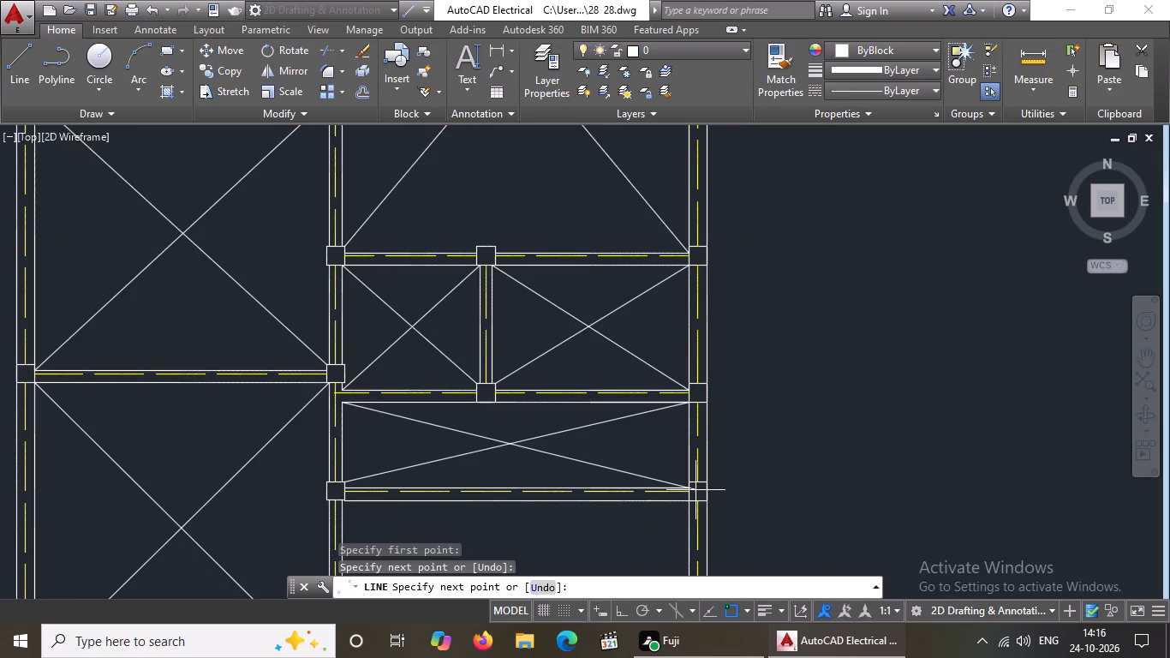
{"action": "key", "text": "Return"}
Draw the bottom-right room's rising diagonal from its lower-left inner corner to its upper-right inner corner.
{"action": "scroll", "coordinate": [709, 490], "scroll_direction": "down", "scroll_amount": 4}
{"action": "scroll", "coordinate": [630, 527], "scroll_direction": "up", "scroll_amount": 4}
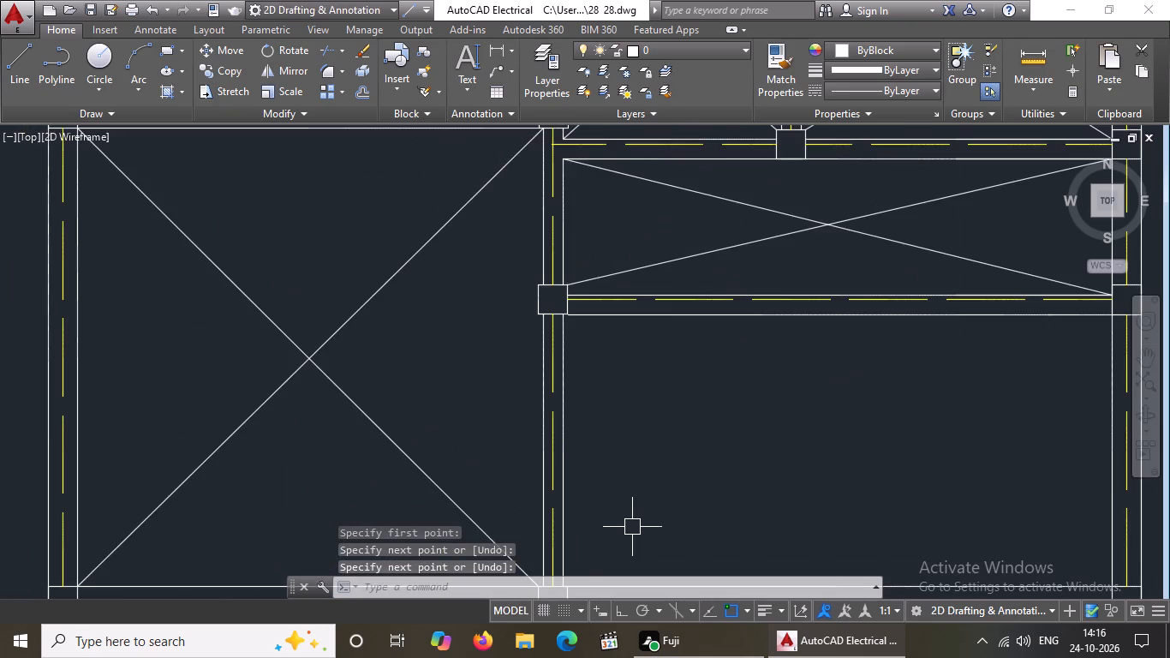
{"action": "scroll", "coordinate": [639, 523], "scroll_direction": "down", "scroll_amount": 2}
{"action": "scroll", "coordinate": [660, 578], "scroll_direction": "up", "scroll_amount": 2}
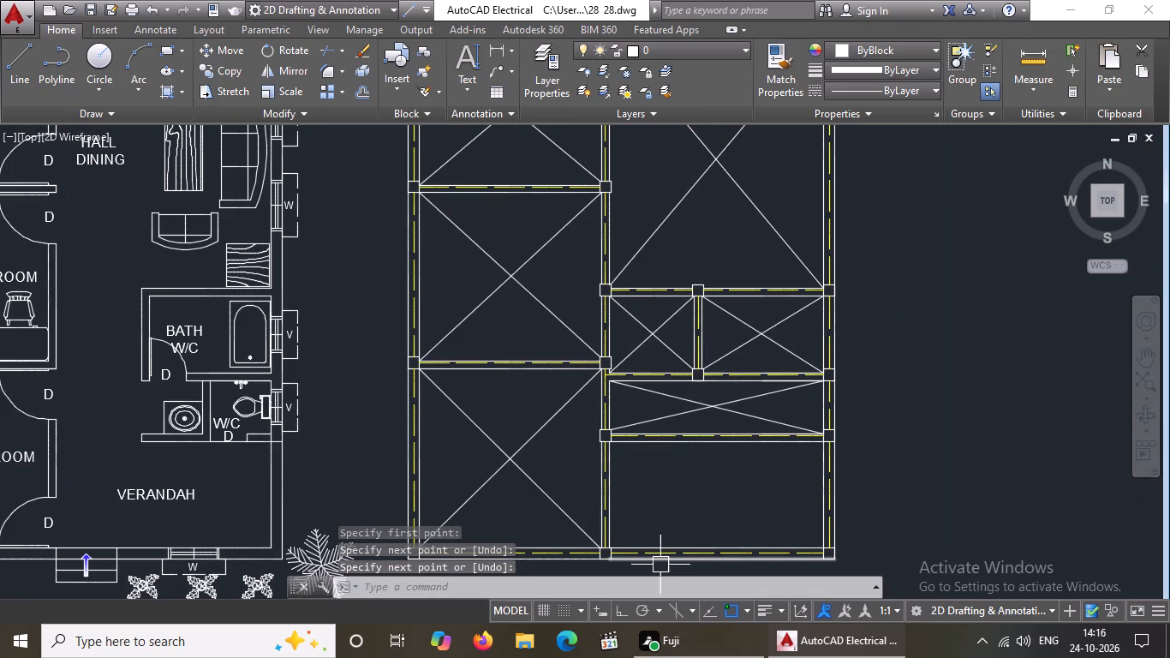
{"action": "scroll", "coordinate": [666, 566], "scroll_direction": "up", "scroll_amount": 3}
{"action": "key", "text": "Escape"}
{"action": "key", "text": "l"}
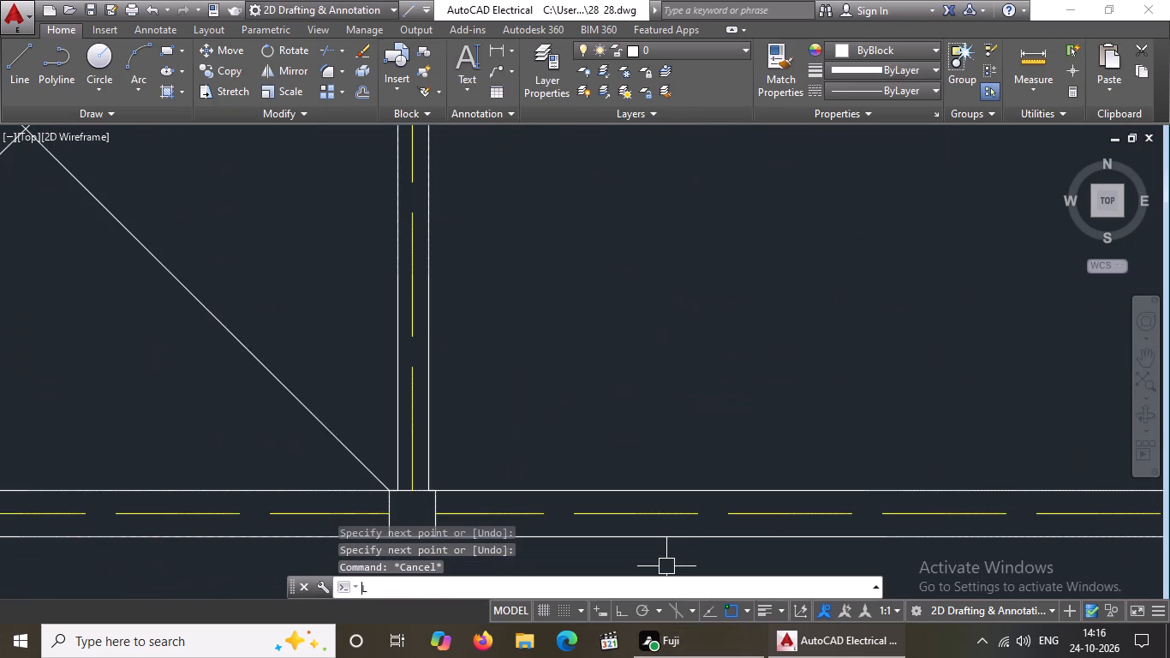
{"action": "key", "text": "Return"}
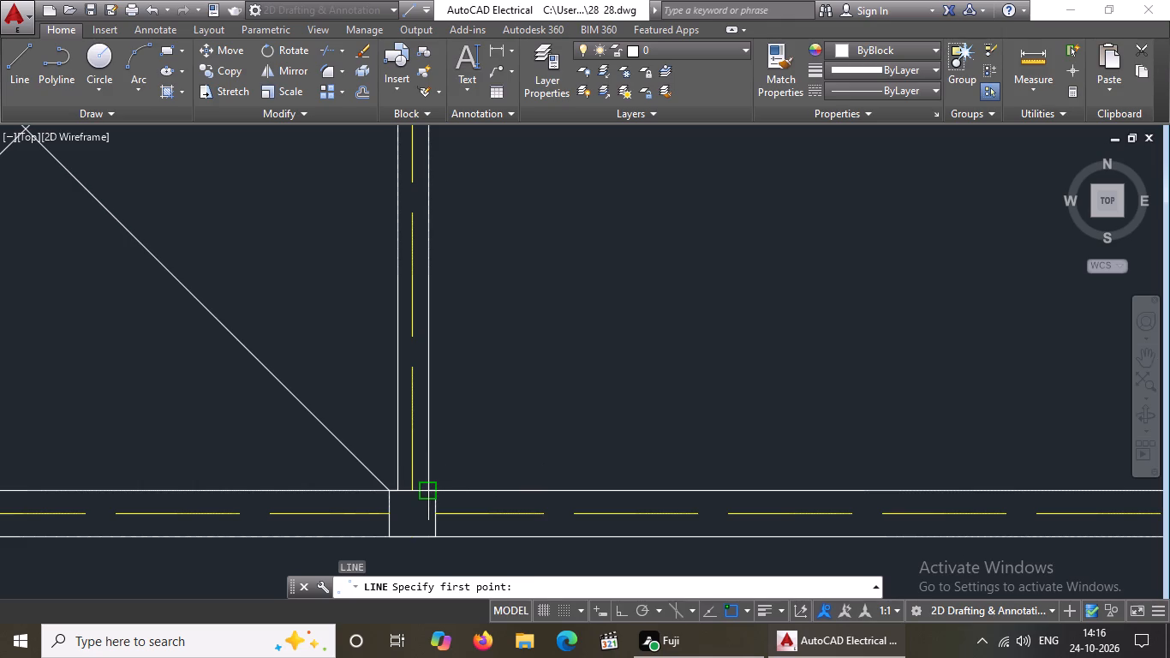
{"action": "left_click", "coordinate": [427, 491]}
{"action": "scroll", "coordinate": [503, 440], "scroll_direction": "up", "scroll_amount": 1}
{"action": "scroll", "coordinate": [503, 440], "scroll_direction": "down", "scroll_amount": 5}
{"action": "scroll", "coordinate": [659, 366], "scroll_direction": "up", "scroll_amount": 4}
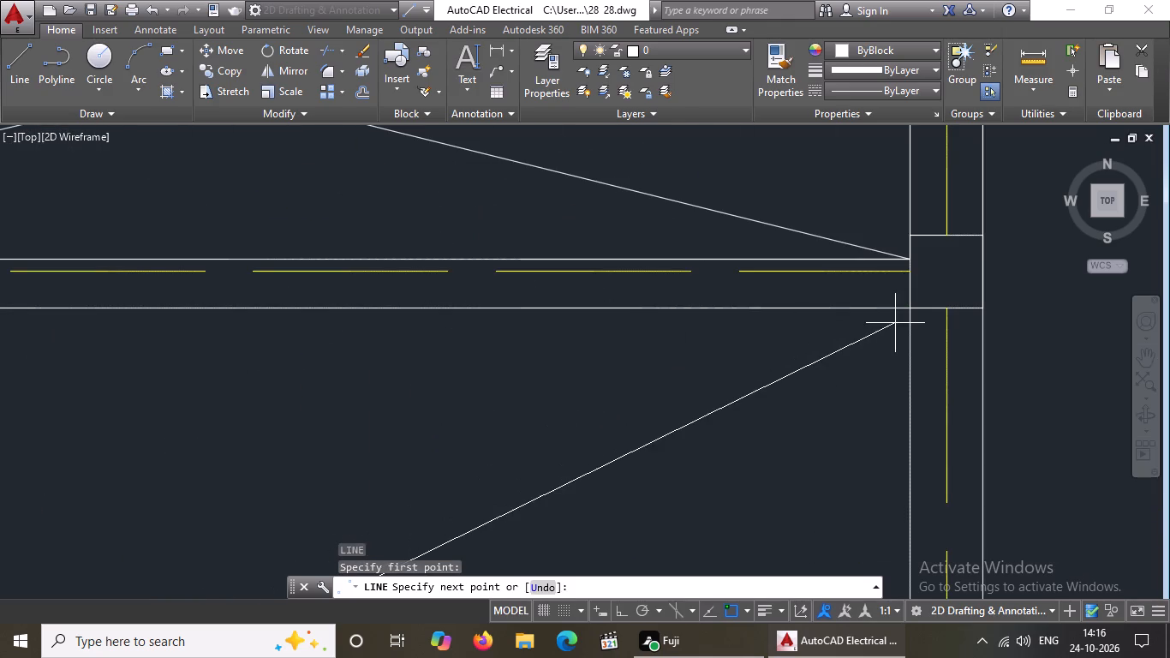
{"action": "left_click", "coordinate": [910, 306]}
{"action": "scroll", "coordinate": [959, 270], "scroll_direction": "down", "scroll_amount": 4}
{"action": "scroll", "coordinate": [1026, 213], "scroll_direction": "up", "scroll_amount": 2}
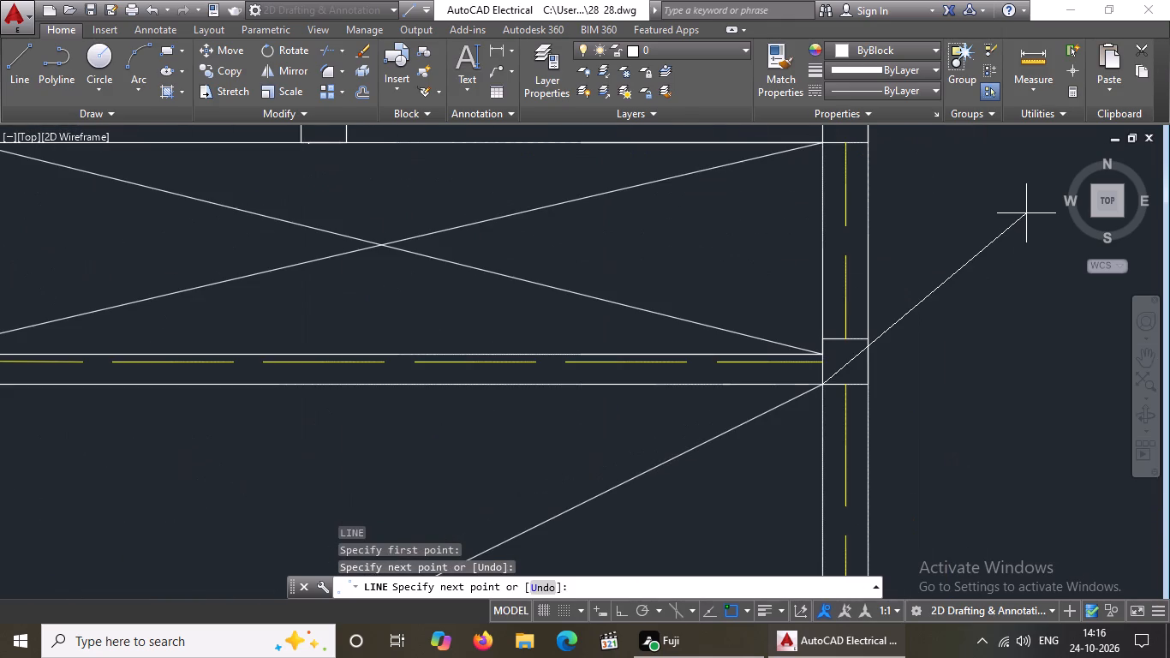
{"action": "key", "text": "Return"}
Draw the bottom-right room's falling diagonal from its upper-left inner corner to its lower-right inner corner.
{"action": "key", "text": "l"}
{"action": "key", "text": "Return"}
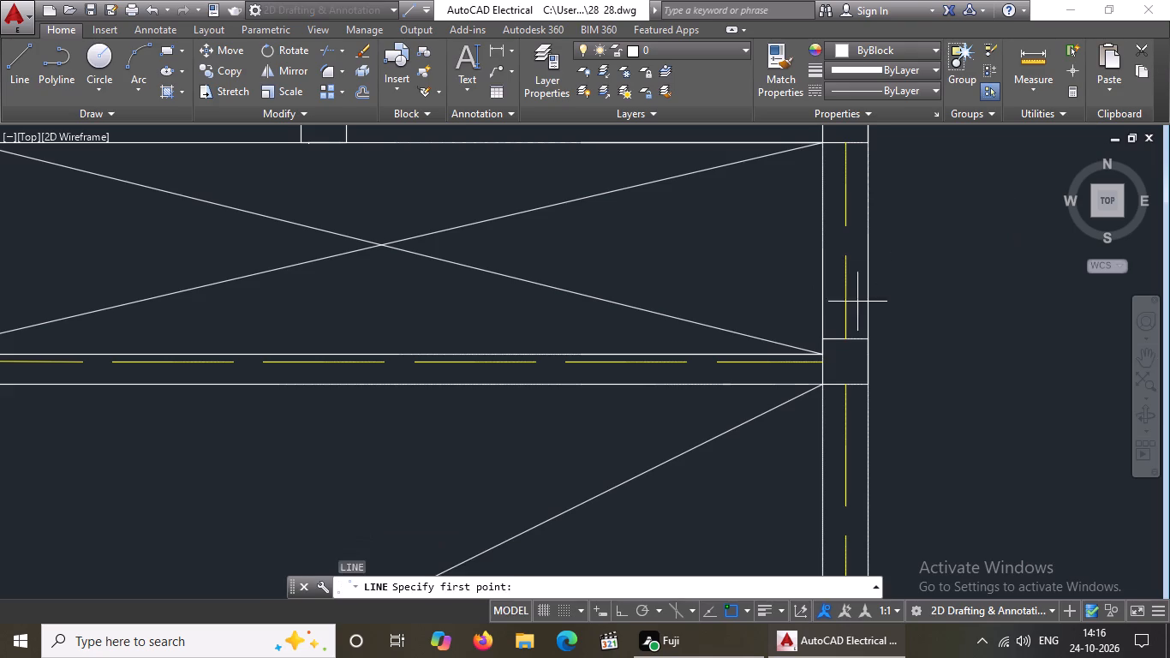
{"action": "scroll", "coordinate": [860, 299], "scroll_direction": "down", "scroll_amount": 4}
{"action": "scroll", "coordinate": [755, 316], "scroll_direction": "up", "scroll_amount": 3}
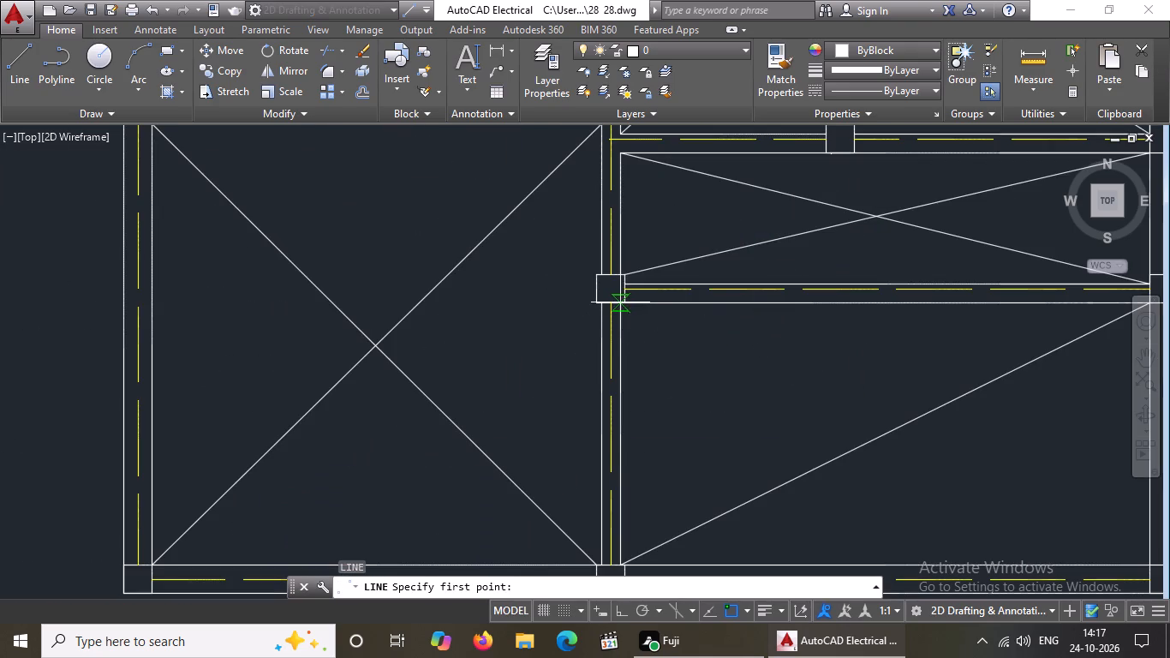
{"action": "scroll", "coordinate": [625, 300], "scroll_direction": "up", "scroll_amount": 3}
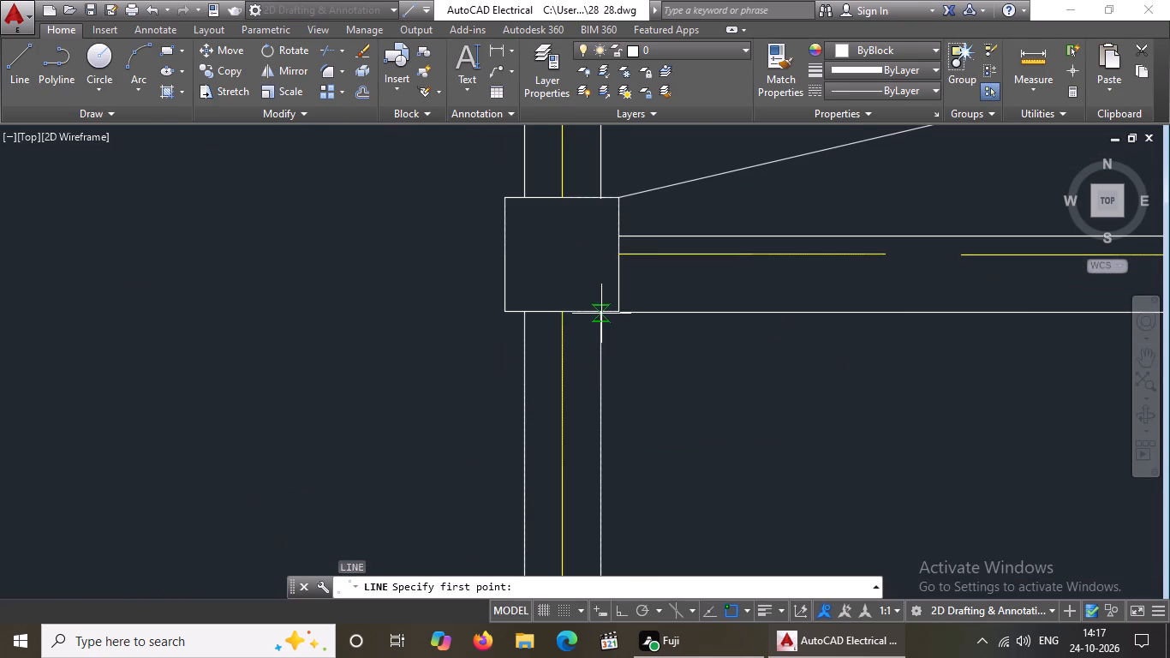
{"action": "left_click", "coordinate": [596, 311]}
{"action": "scroll", "coordinate": [666, 327], "scroll_direction": "down", "scroll_amount": 4}
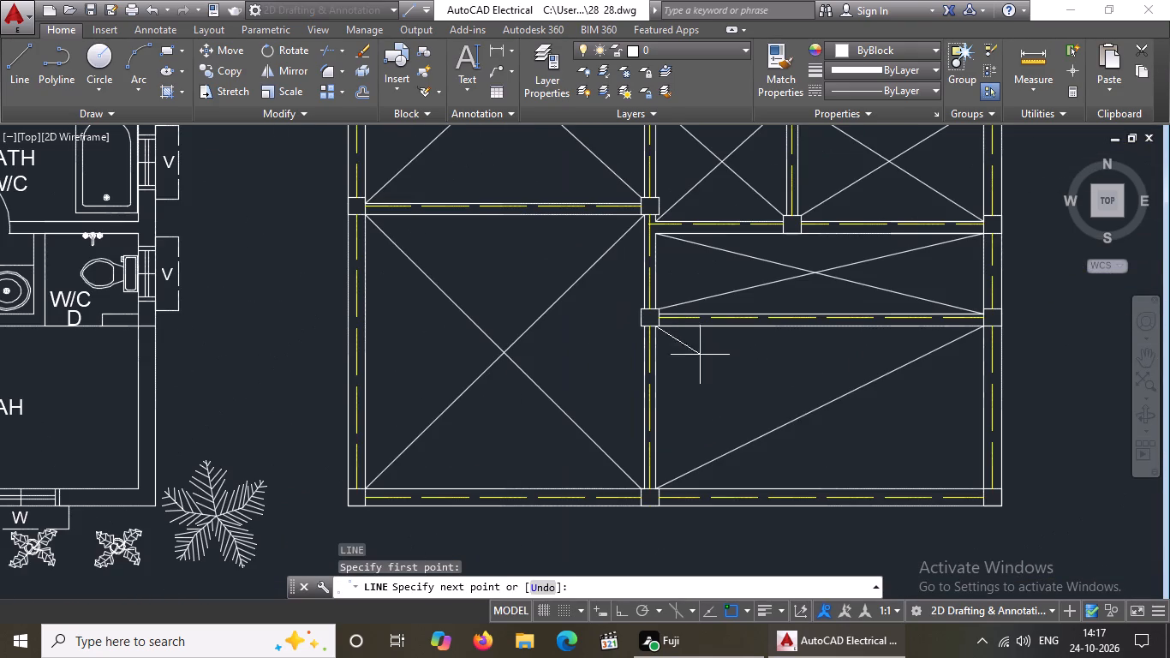
{"action": "scroll", "coordinate": [1052, 485], "scroll_direction": "up", "scroll_amount": 3}
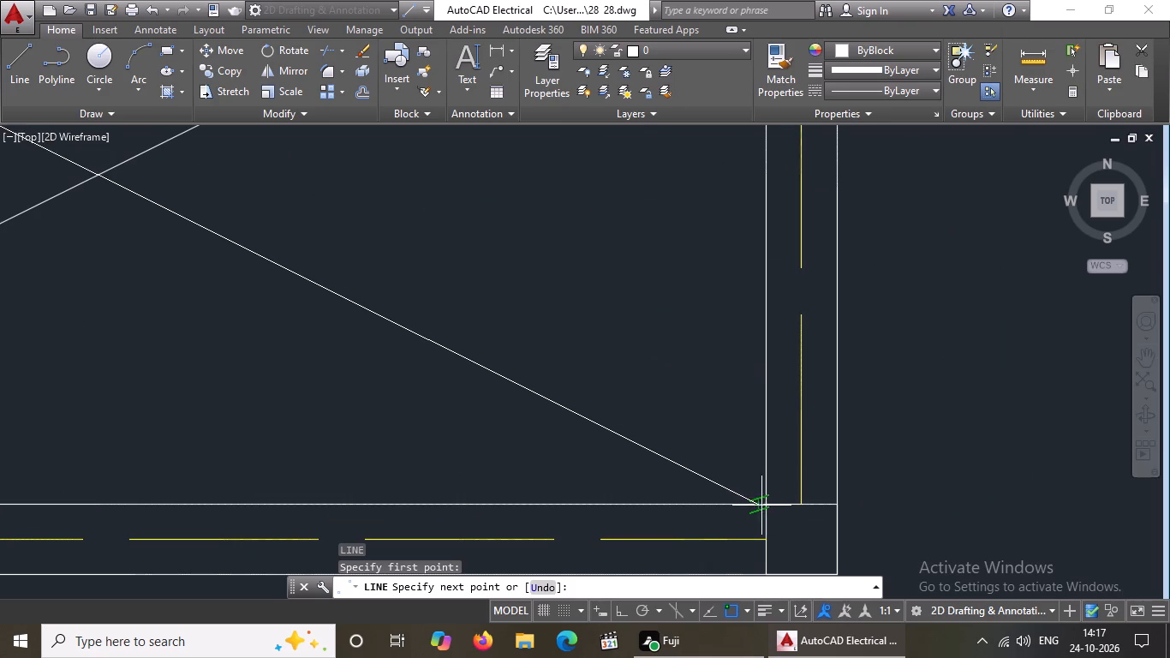
{"action": "left_click_drag", "start_coordinate": [770, 504], "coordinate": [776, 513]}
{"action": "scroll", "coordinate": [780, 499], "scroll_direction": "down", "scroll_amount": 5}
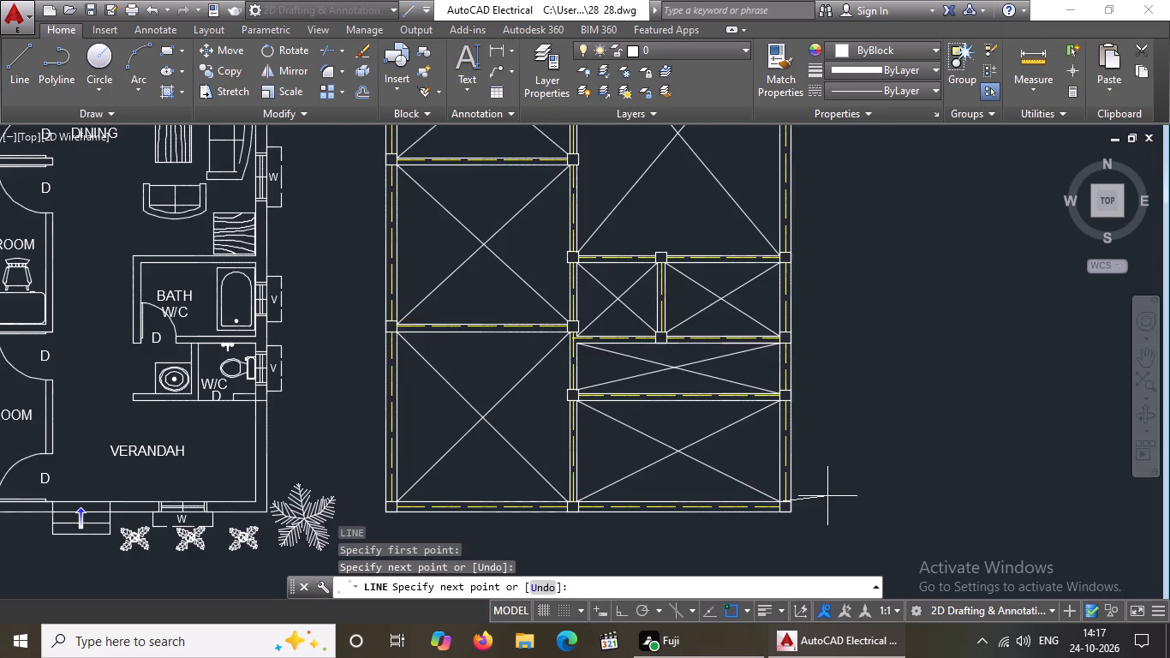
{"action": "key", "text": "Escape"}
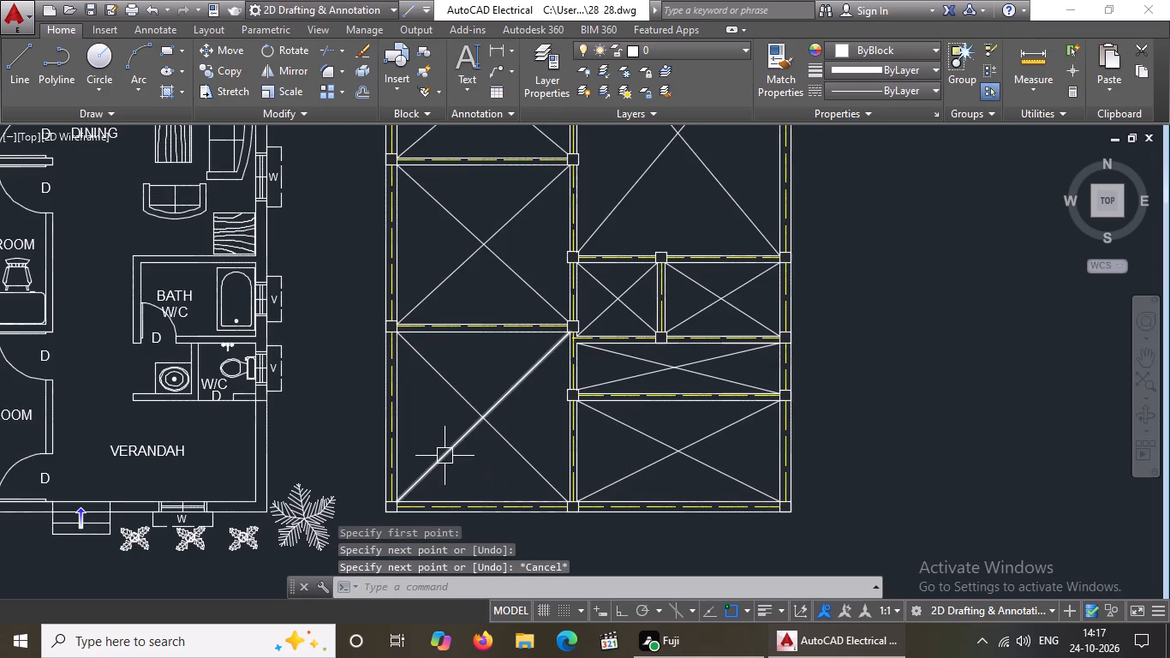
Load the ACAD_ISO07W100 (ISO dot) linetype into the drawing for the room diagonals.
{"action": "scroll", "coordinate": [448, 447], "scroll_direction": "down", "scroll_amount": 2}
{"action": "scroll", "coordinate": [493, 203], "scroll_direction": "up", "scroll_amount": 2}
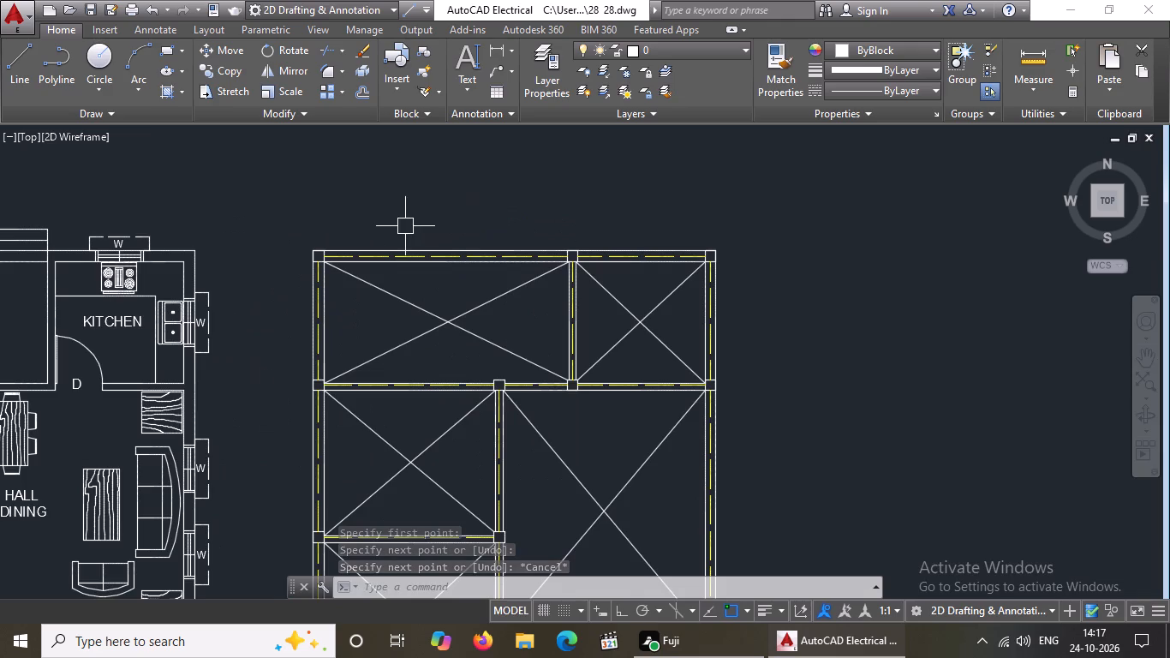
{"action": "scroll", "coordinate": [387, 264], "scroll_direction": "up", "scroll_amount": 2}
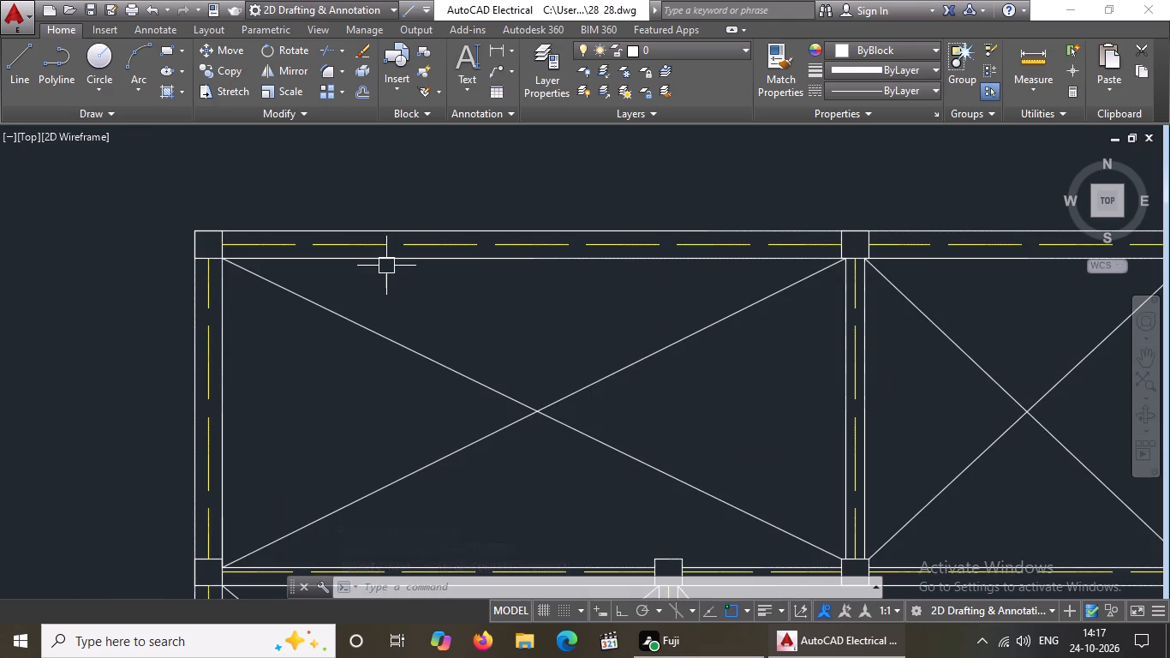
{"action": "left_click", "coordinate": [373, 338]}
{"action": "left_click", "coordinate": [857, 87]}
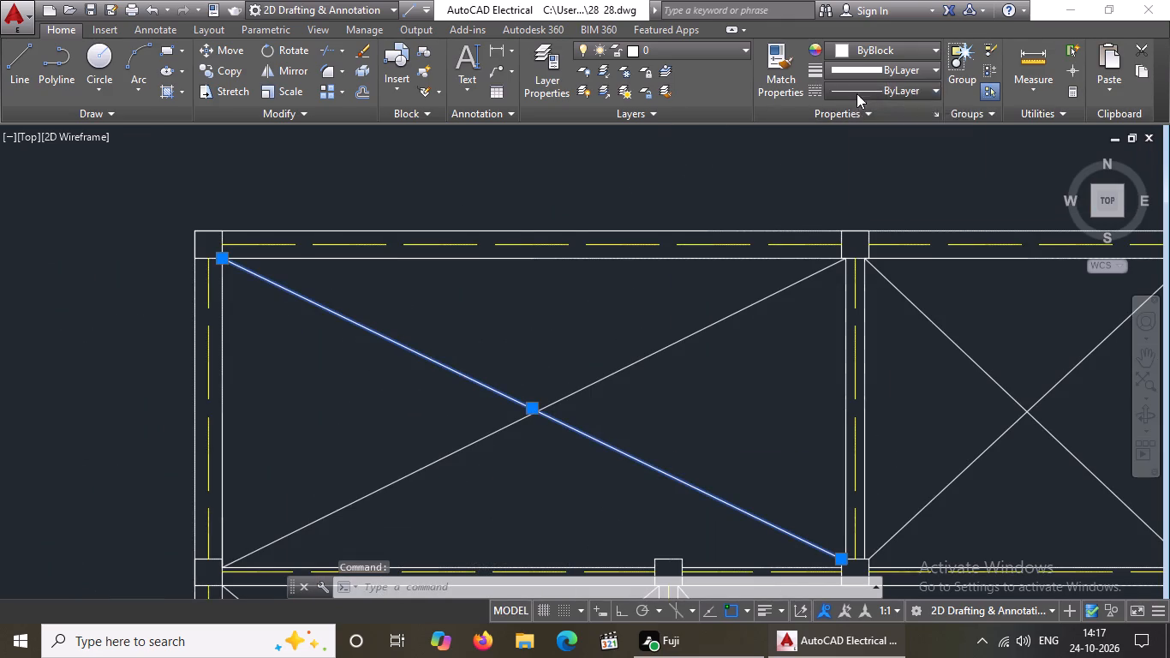
{"action": "left_click", "coordinate": [857, 218]}
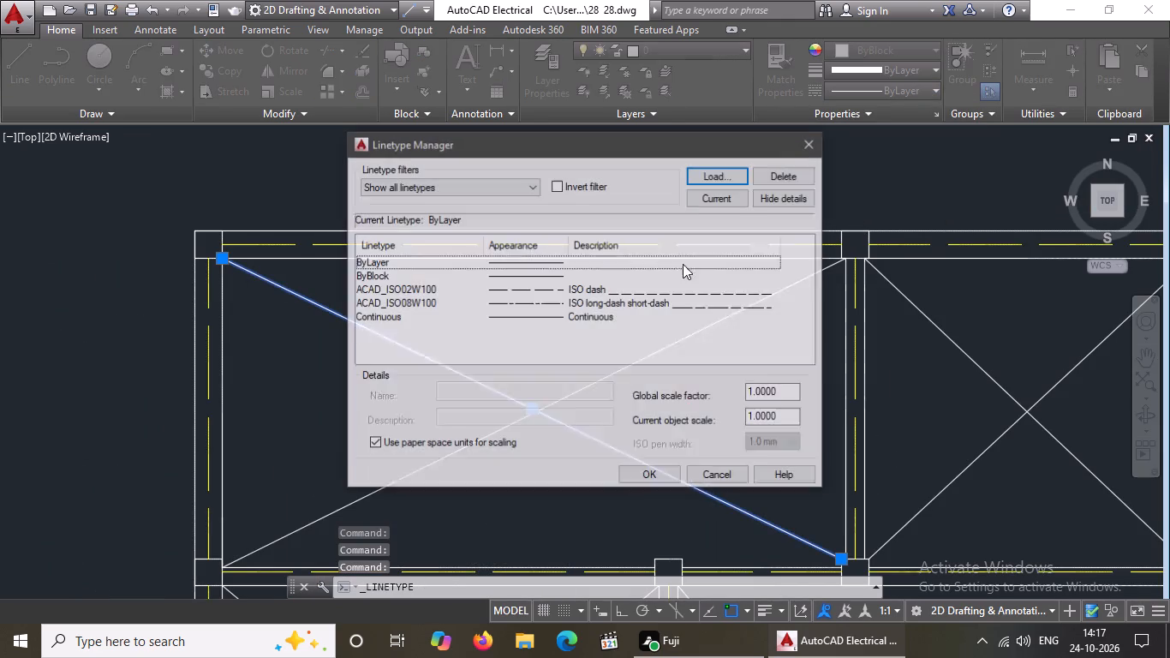
{"action": "left_click", "coordinate": [728, 170]}
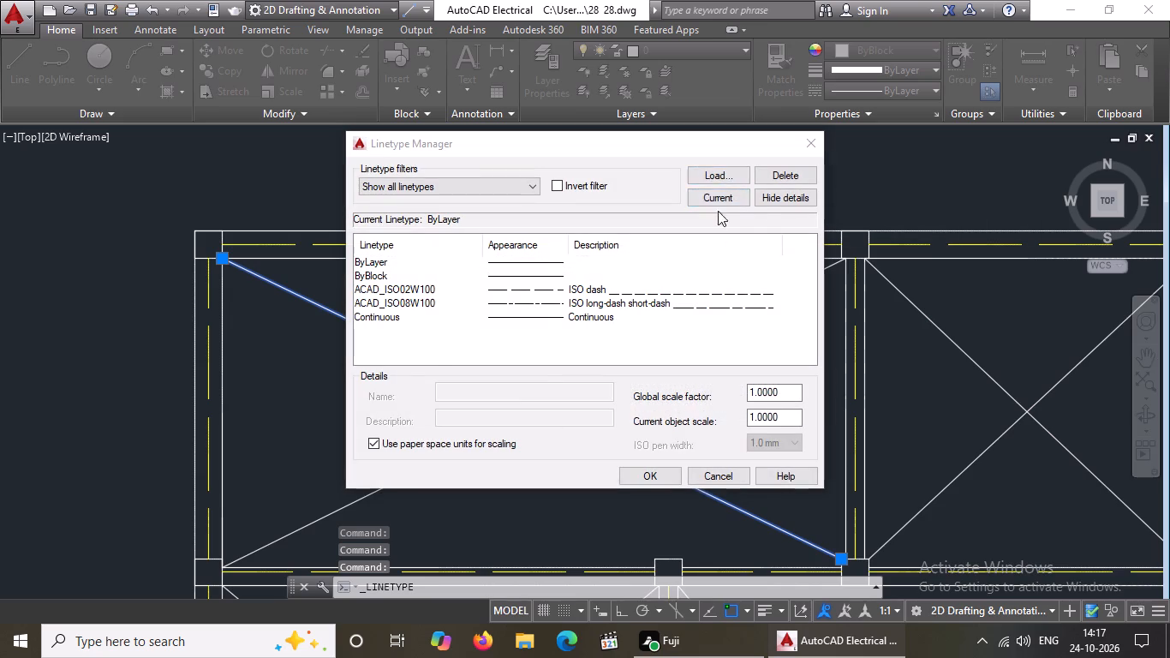
{"action": "left_click", "coordinate": [553, 364]}
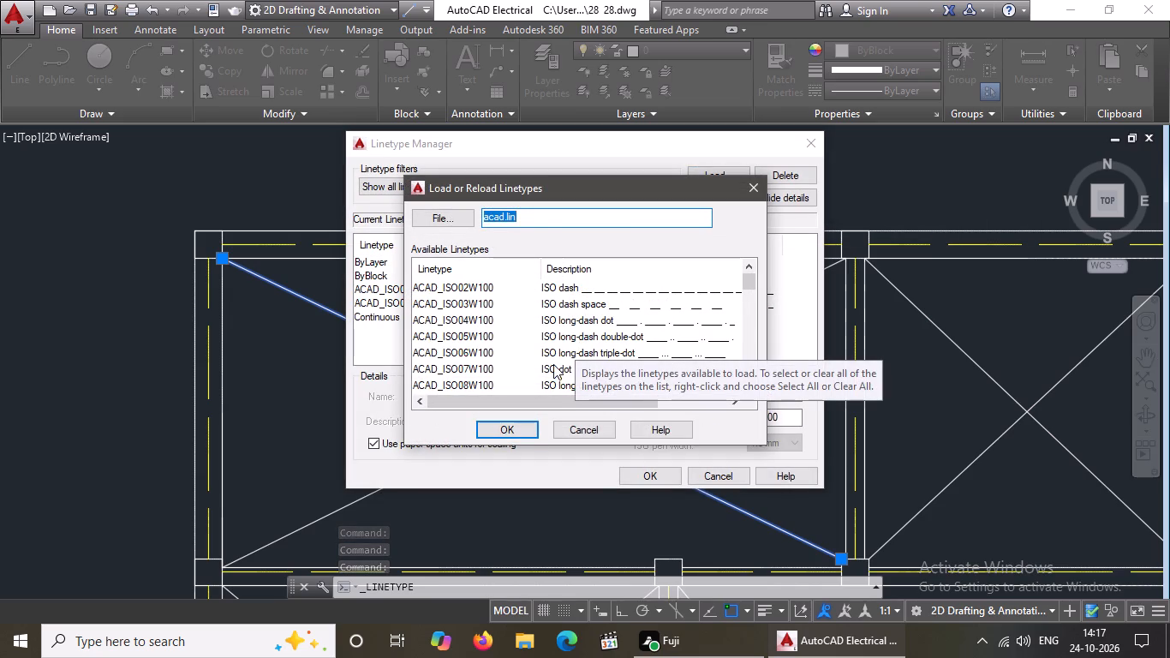
{"action": "left_click", "coordinate": [527, 427]}
{"action": "left_click", "coordinate": [534, 301]}
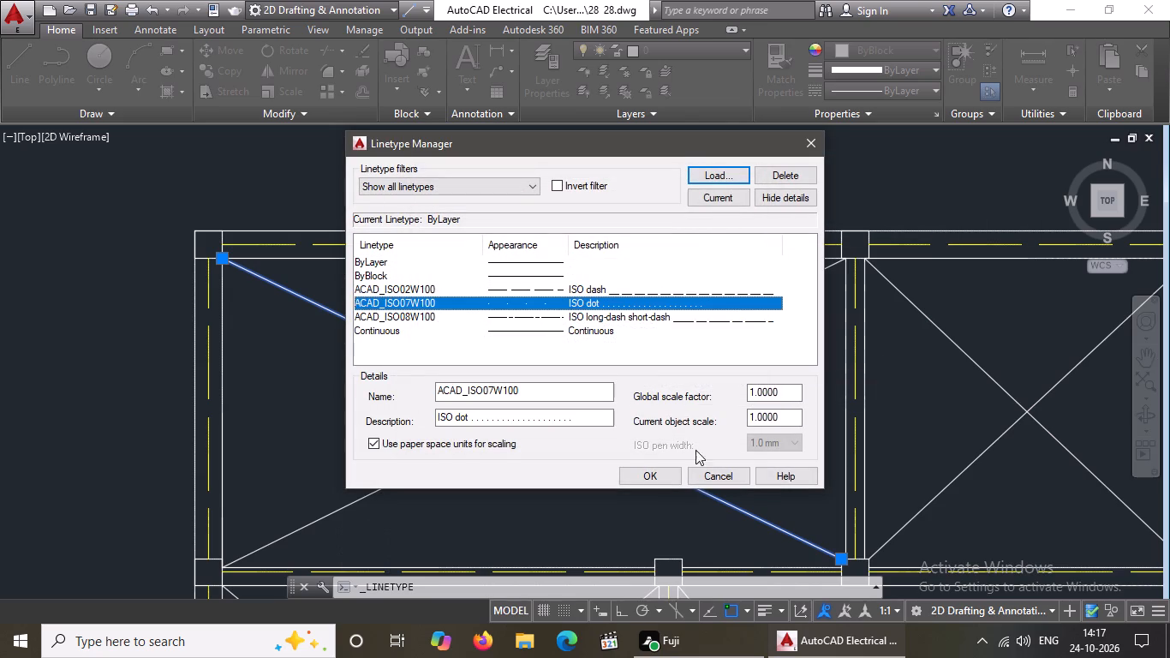
{"action": "left_click", "coordinate": [647, 476]}
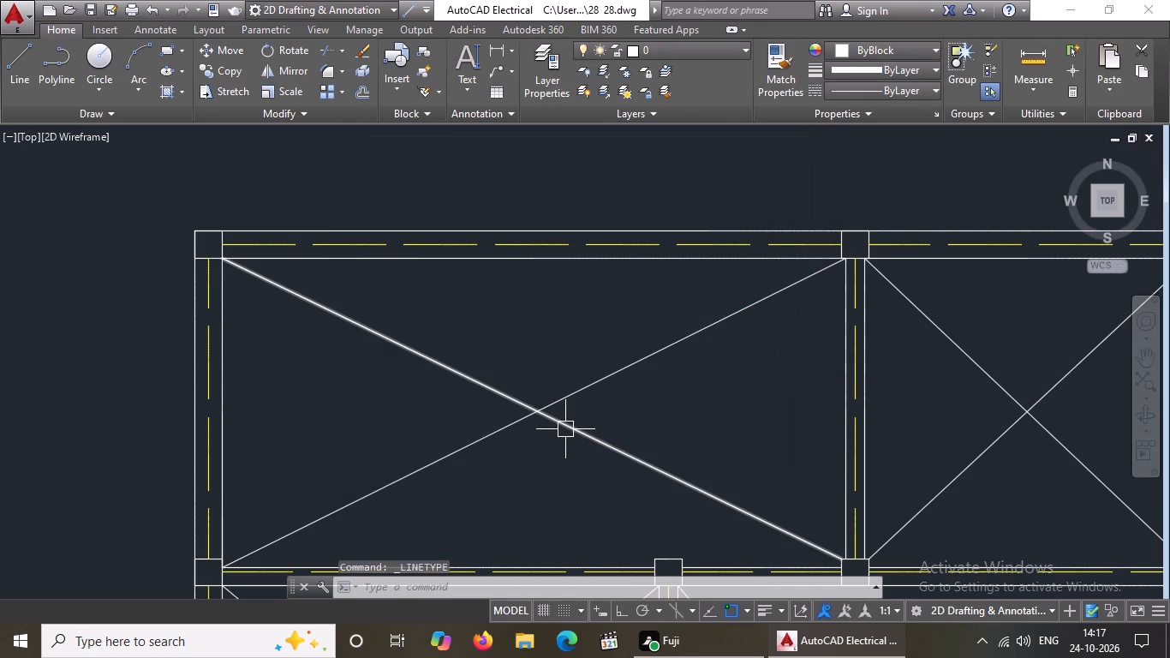
Apply the ACAD_ISO07W100 dotted linetype to both diagonals of the plan's top-left room, the falling one and the rising one.
{"action": "left_click_drag", "start_coordinate": [565, 429], "coordinate": [573, 422]}
{"action": "left_click", "coordinate": [892, 88]}
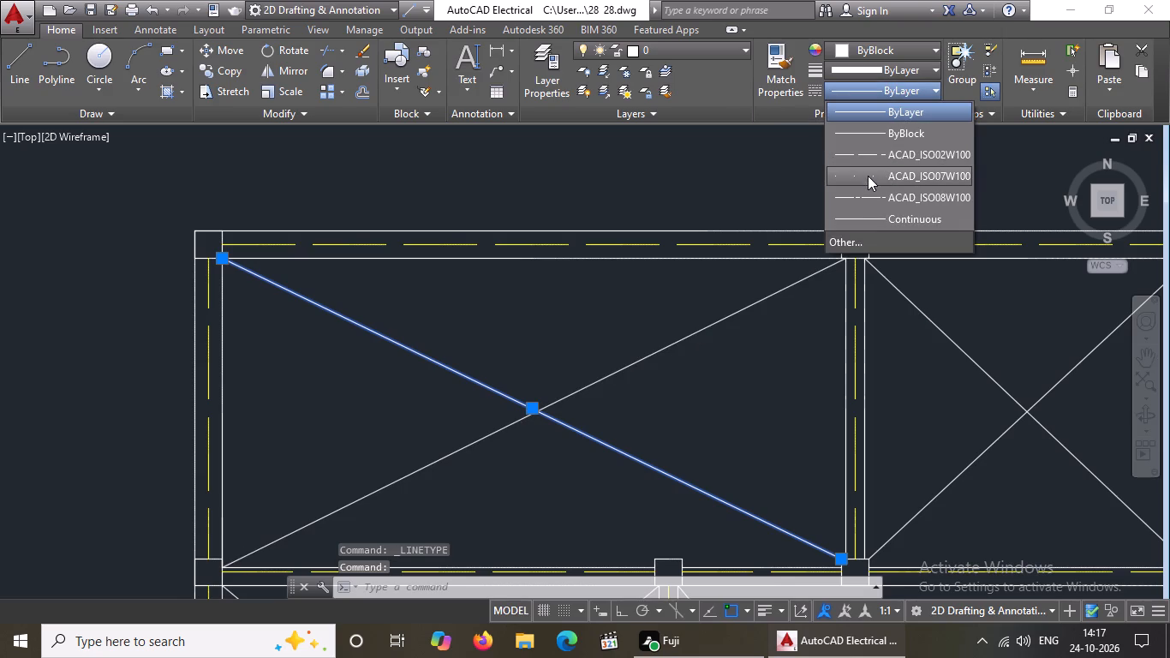
{"action": "left_click", "coordinate": [868, 175]}
{"action": "left_click", "coordinate": [671, 346]}
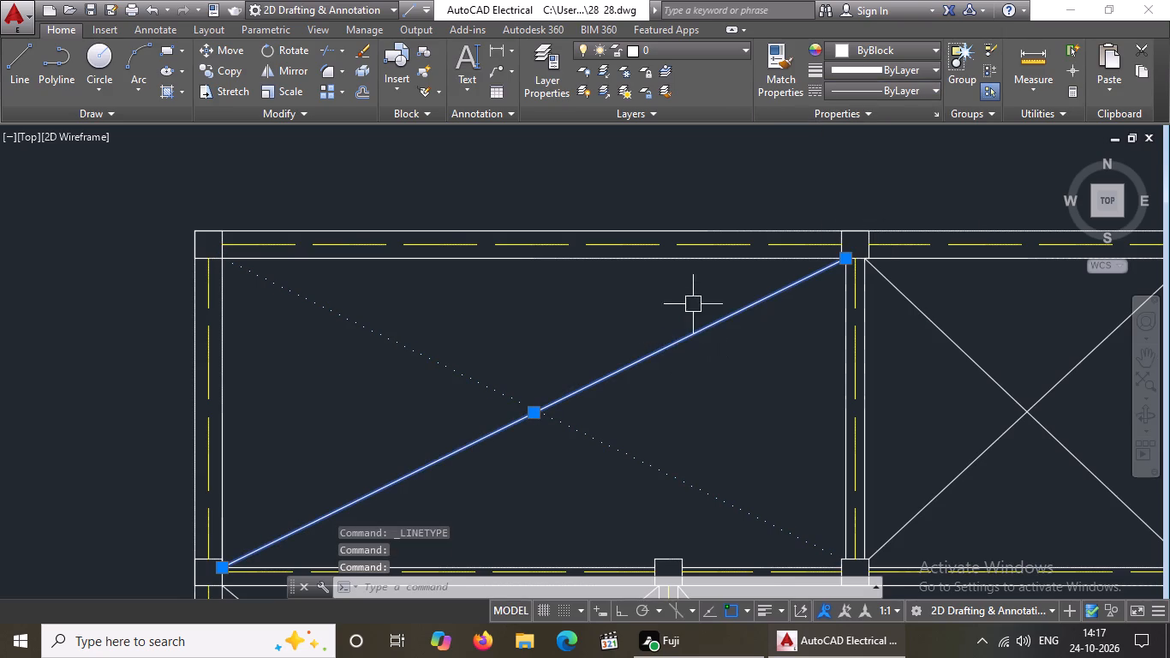
{"action": "left_click", "coordinate": [898, 89]}
{"action": "left_click", "coordinate": [874, 173]}
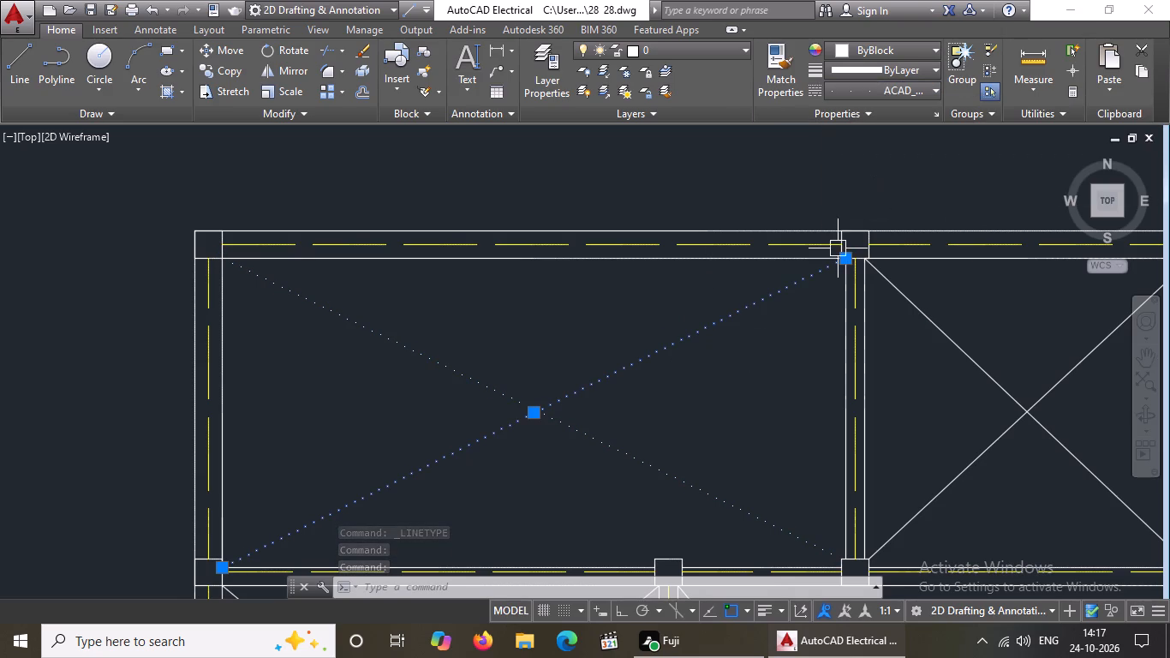
Set the linetype scale of the top-left room's rising diagonal to 2 in its properties.
{"action": "right_click", "coordinate": [687, 374]}
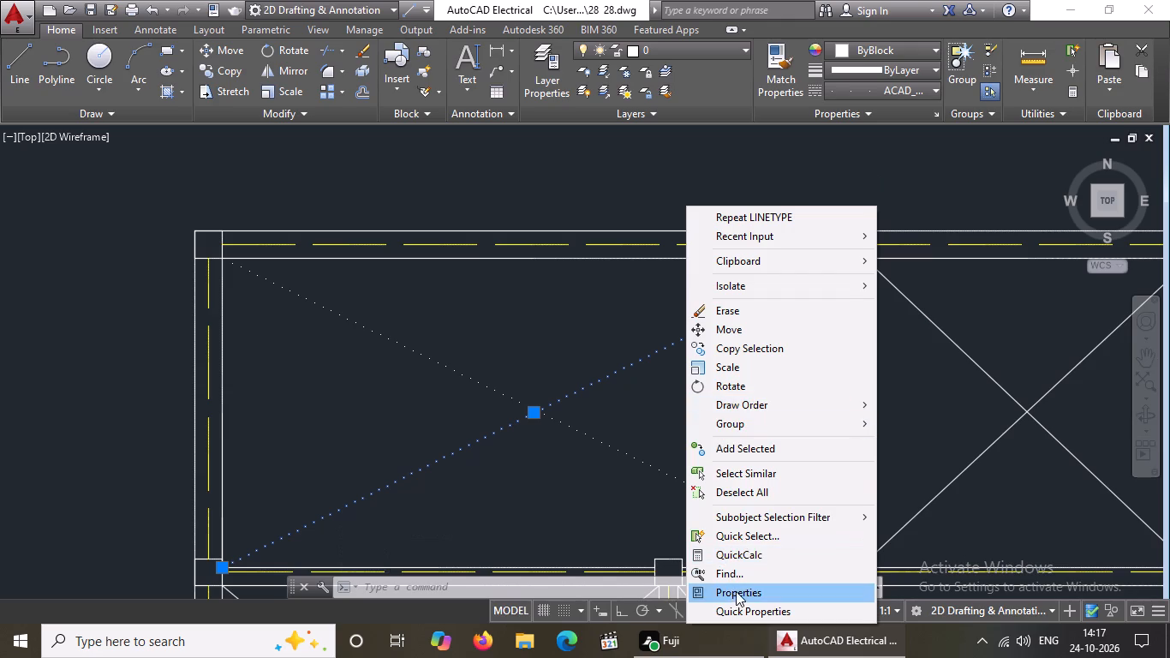
{"action": "left_click", "coordinate": [736, 591]}
{"action": "left_click", "coordinate": [173, 252]}
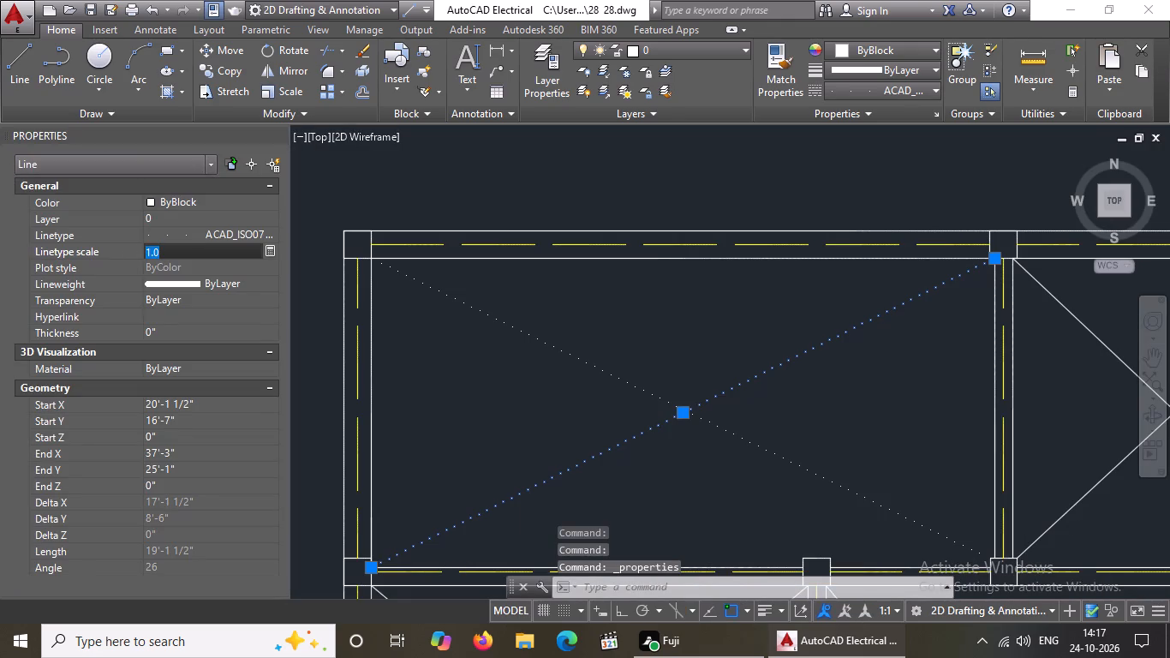
{"action": "key", "text": "BackSpace"}
{"action": "key", "text": "BackSpace"}
{"action": "key", "text": "2"}
{"action": "key", "text": "Return"}
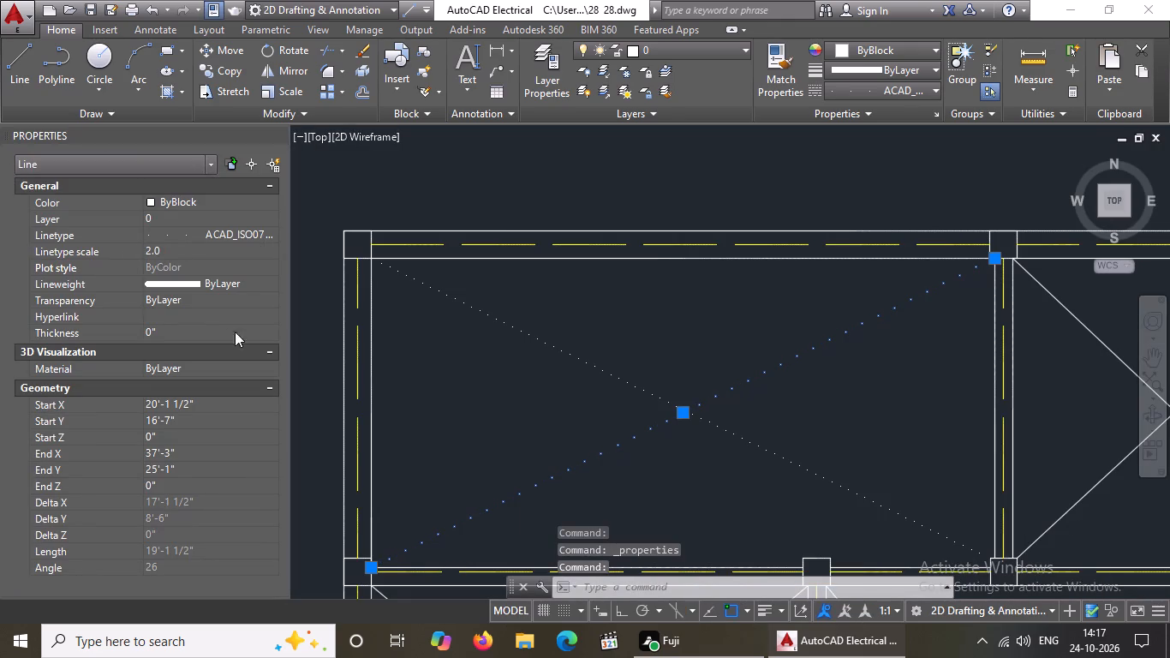
Set the linetype scale of the top-left room's falling diagonal to 2.
{"action": "left_click", "coordinate": [554, 348]}
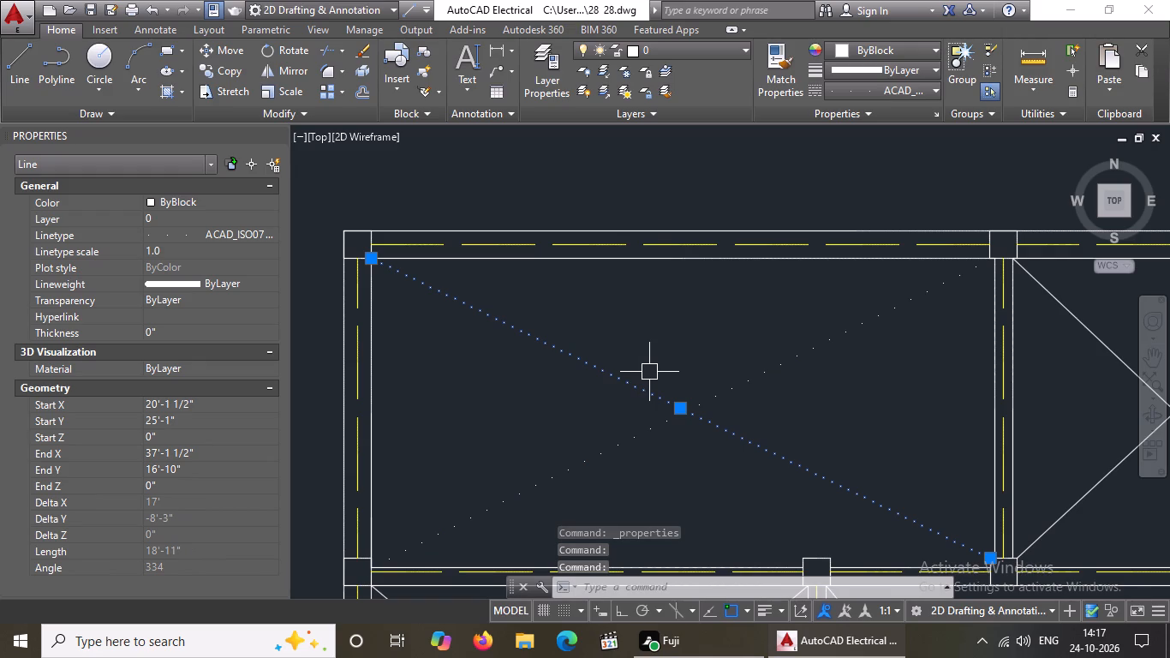
{"action": "left_click", "coordinate": [178, 254]}
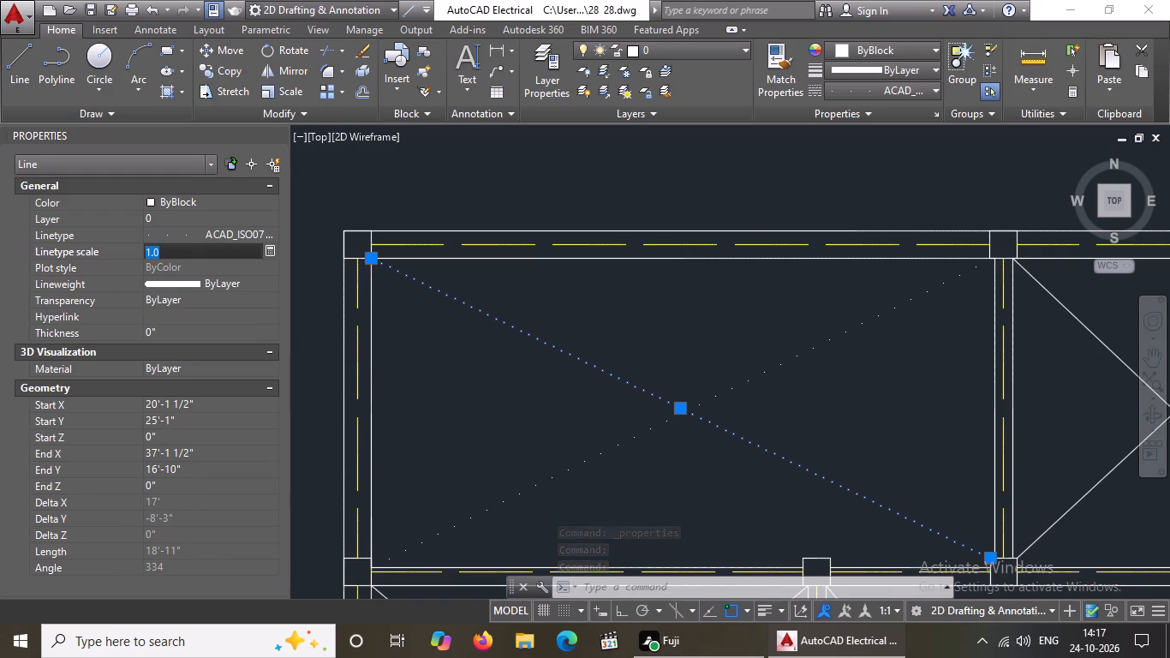
{"action": "key", "text": "BackSpace"}
{"action": "key", "text": "BackSpace"}
{"action": "key", "text": "BackSpace"}
{"action": "key", "text": "BackSpace"}
{"action": "key", "text": "2"}
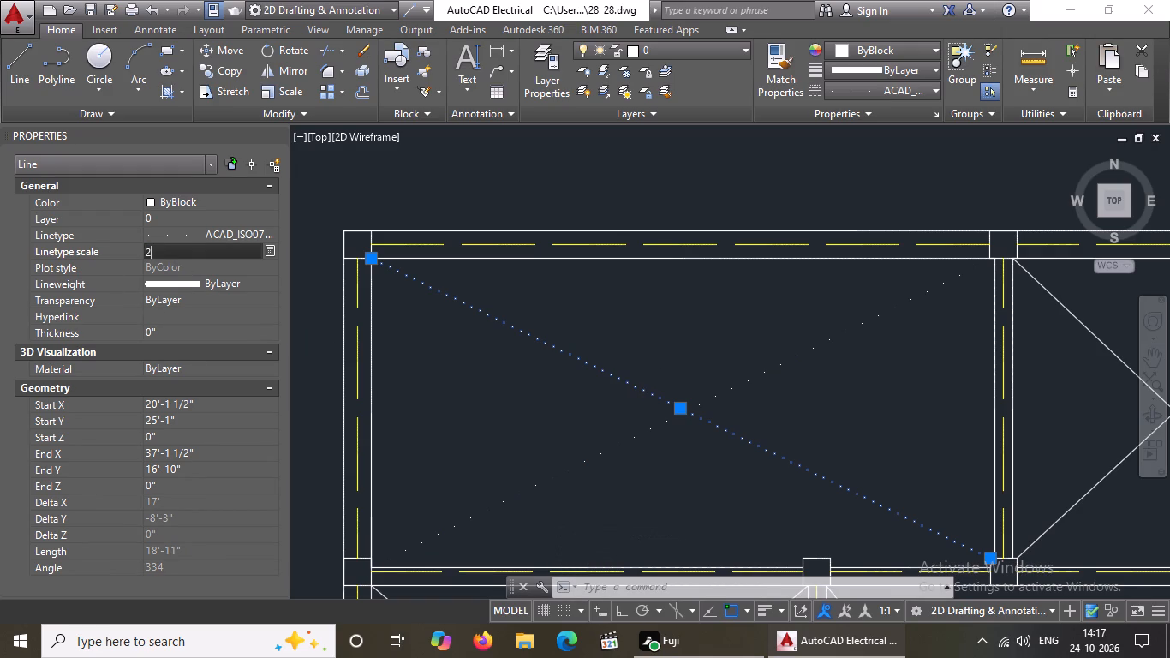
{"action": "key", "text": "Return"}
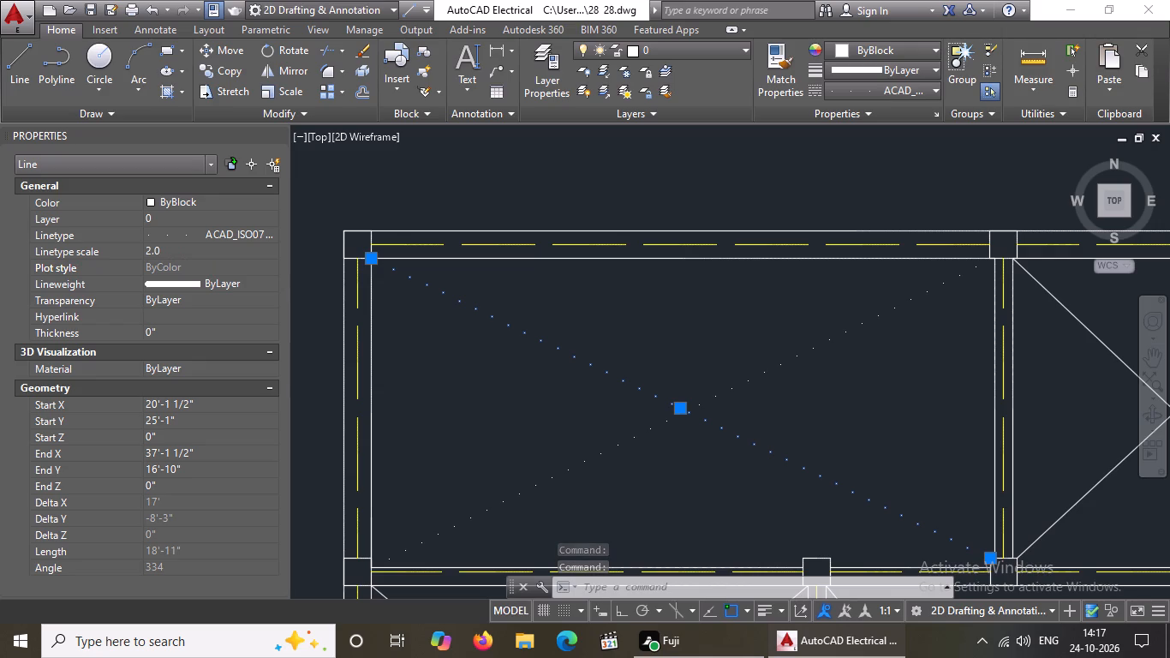
Give the top-right room's falling diagonal the ACAD_ISO07W100 linetype with a linetype scale of 2.
{"action": "scroll", "coordinate": [677, 328], "scroll_direction": "down", "scroll_amount": 4}
{"action": "scroll", "coordinate": [780, 345], "scroll_direction": "up", "scroll_amount": 4}
{"action": "left_click", "coordinate": [534, 258]}
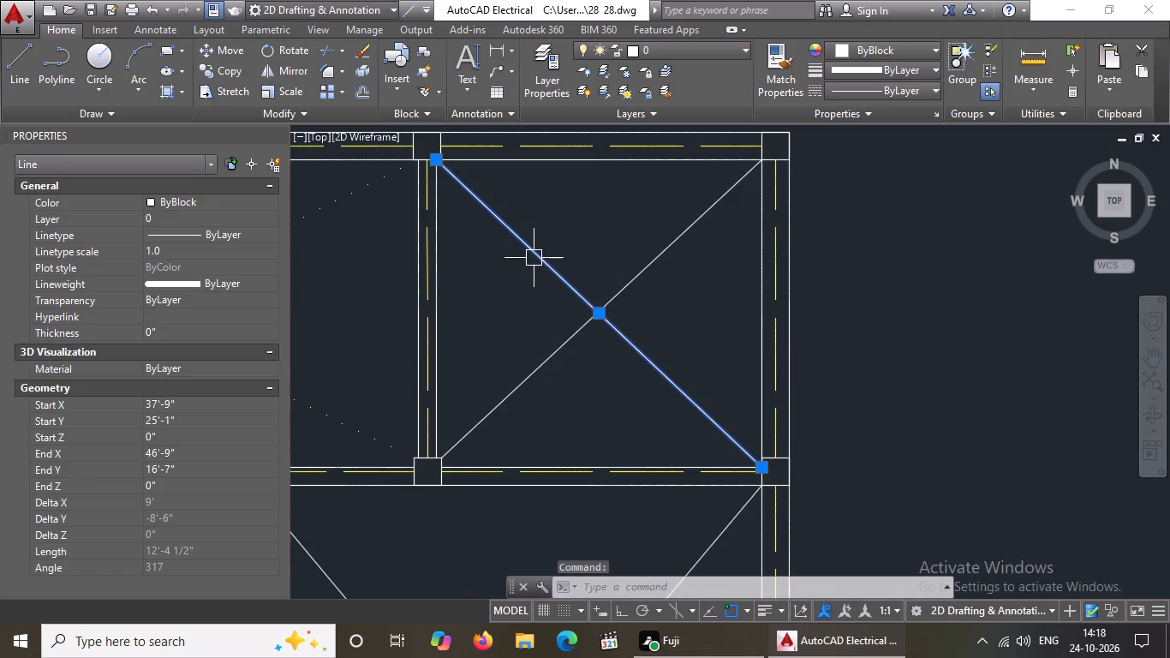
{"action": "left_click", "coordinate": [911, 89]}
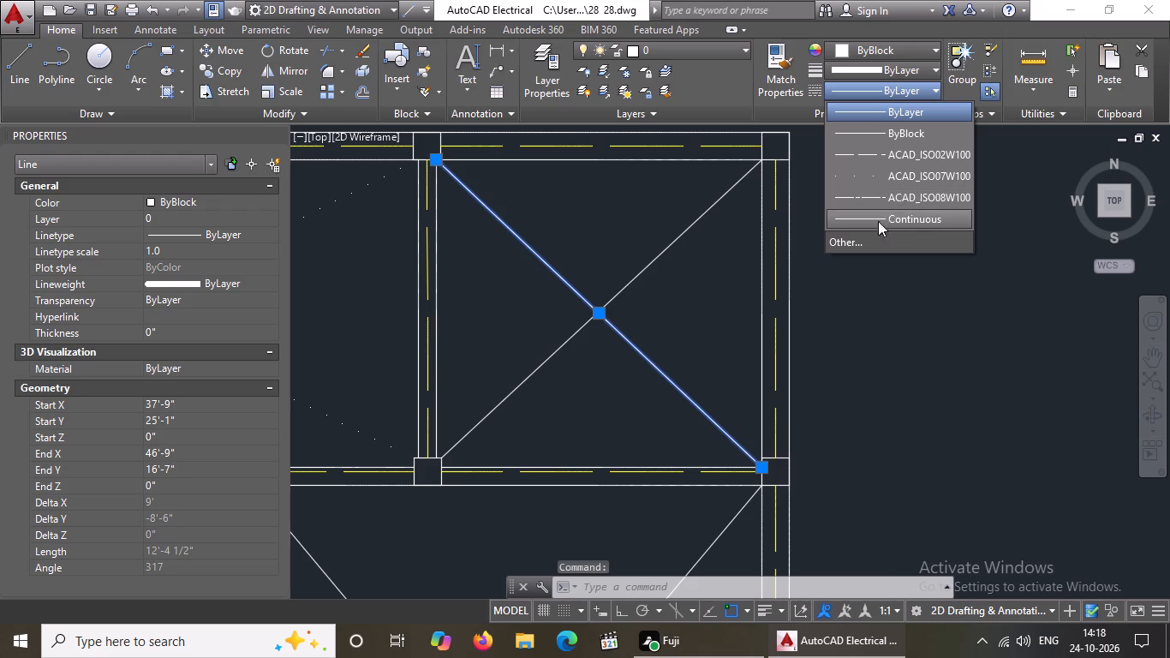
{"action": "left_click", "coordinate": [880, 178]}
{"action": "left_click", "coordinate": [206, 251]}
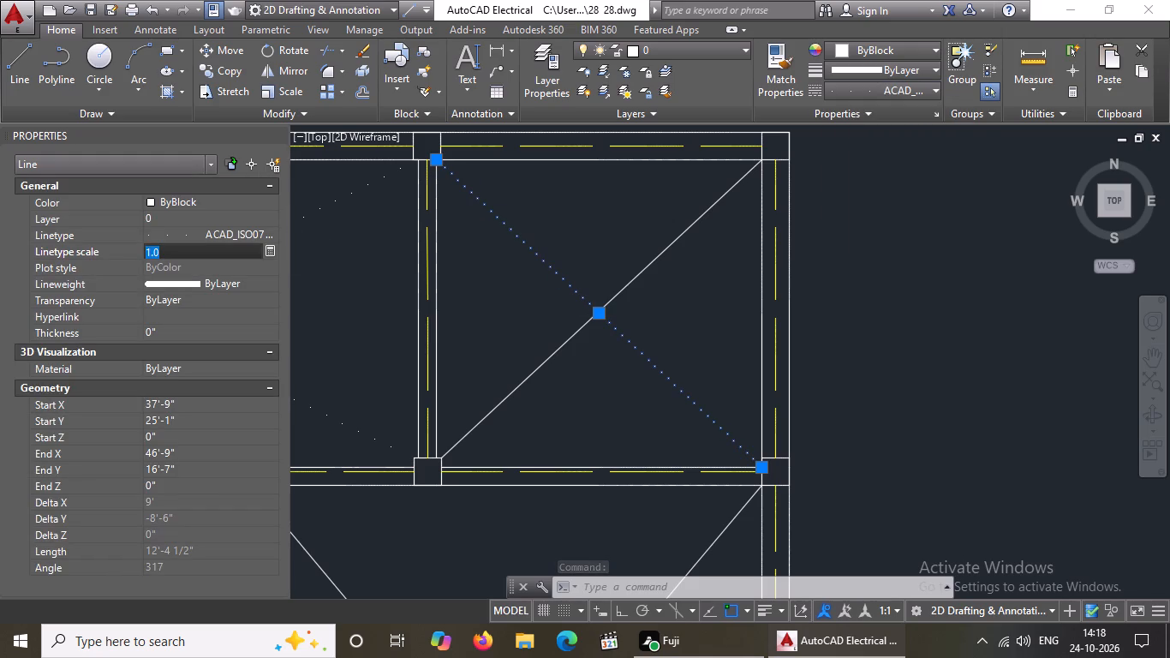
{"action": "key", "text": "BackSpace"}
{"action": "key", "text": "BackSpace"}
{"action": "key", "text": "BackSpace"}
{"action": "key", "text": "BackSpace"}
{"action": "key", "text": "BackSpace"}
{"action": "key", "text": "2"}
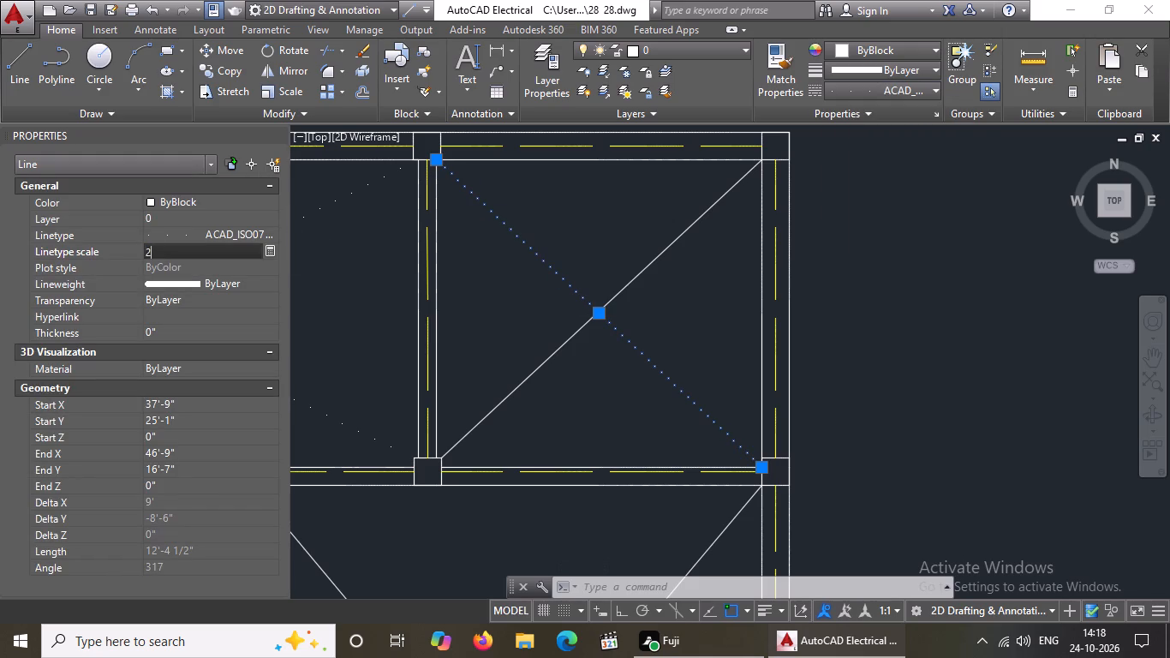
{"action": "key", "text": "Return"}
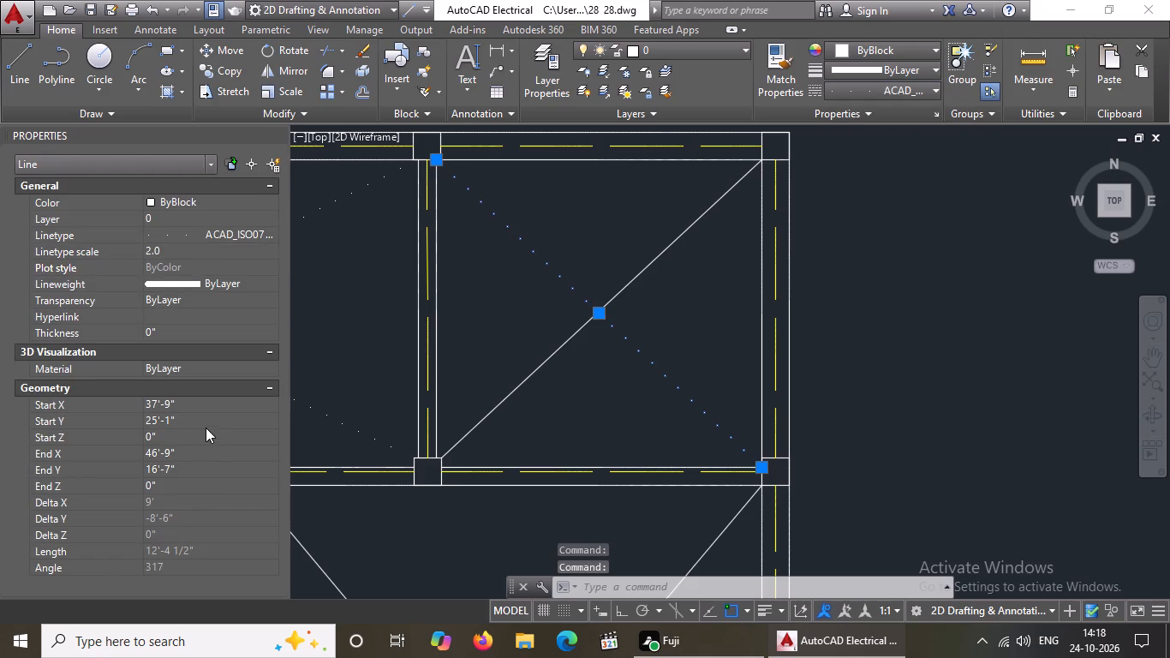
Give the top-right room's rising diagonal the ACAD_ISO07W100 linetype with a linetype scale of 2.
{"action": "scroll", "coordinate": [208, 428], "scroll_direction": "down", "scroll_amount": 2}
{"action": "scroll", "coordinate": [315, 416], "scroll_direction": "down", "scroll_amount": 1}
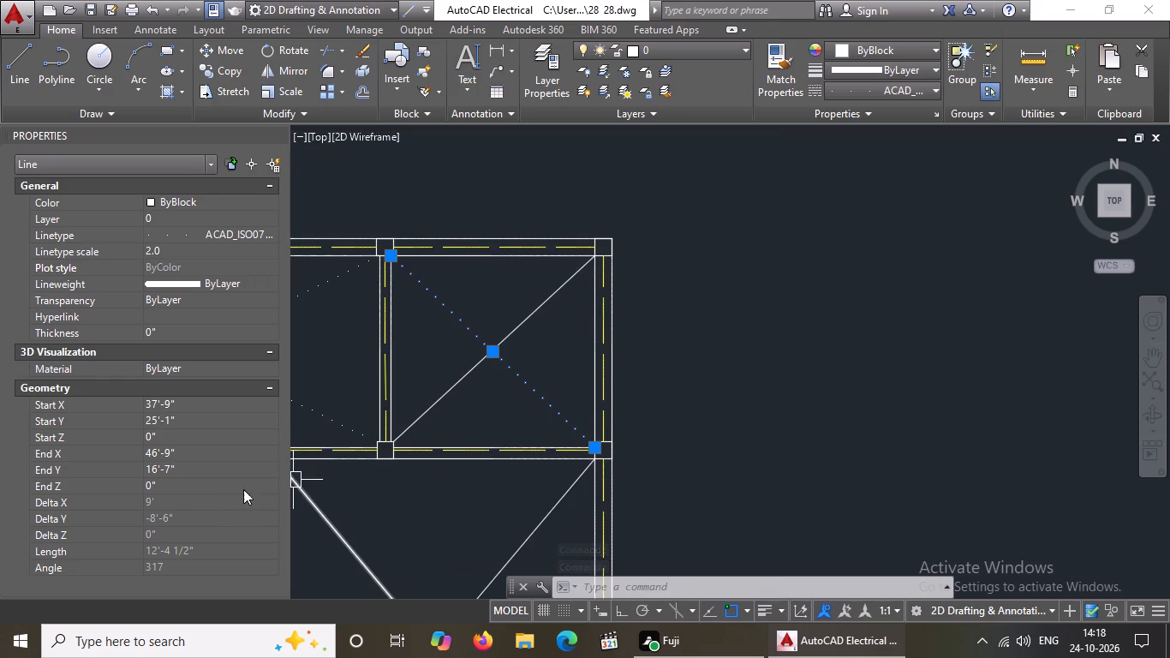
{"action": "left_click", "coordinate": [423, 407]}
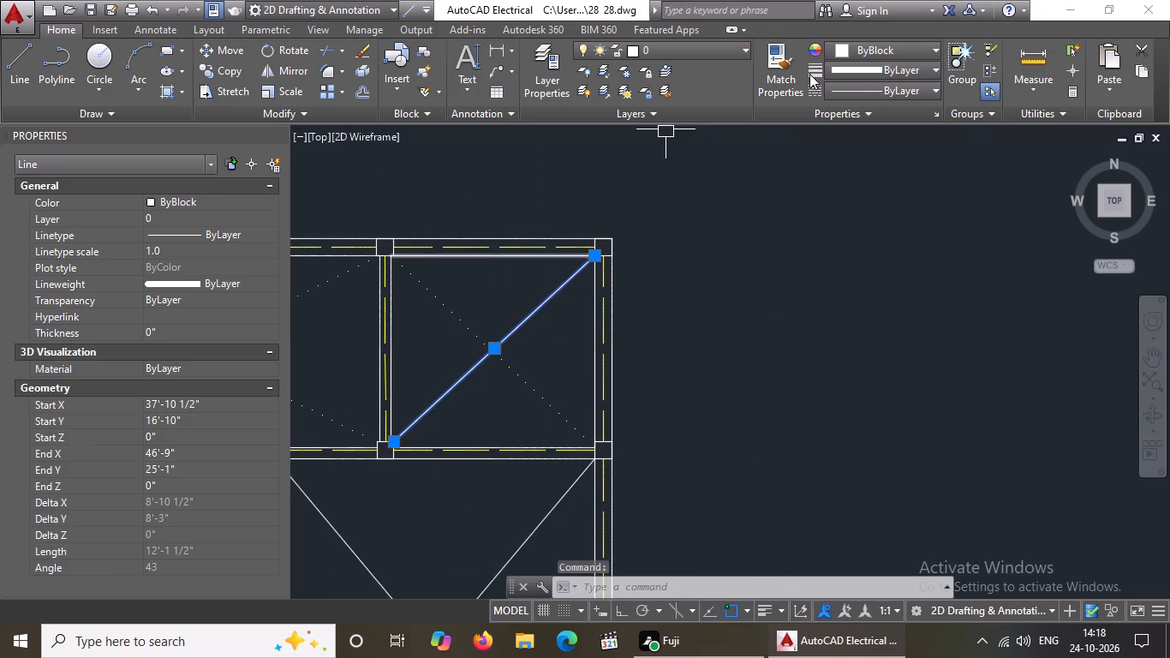
{"action": "left_click", "coordinate": [868, 87]}
{"action": "left_click", "coordinate": [877, 171]}
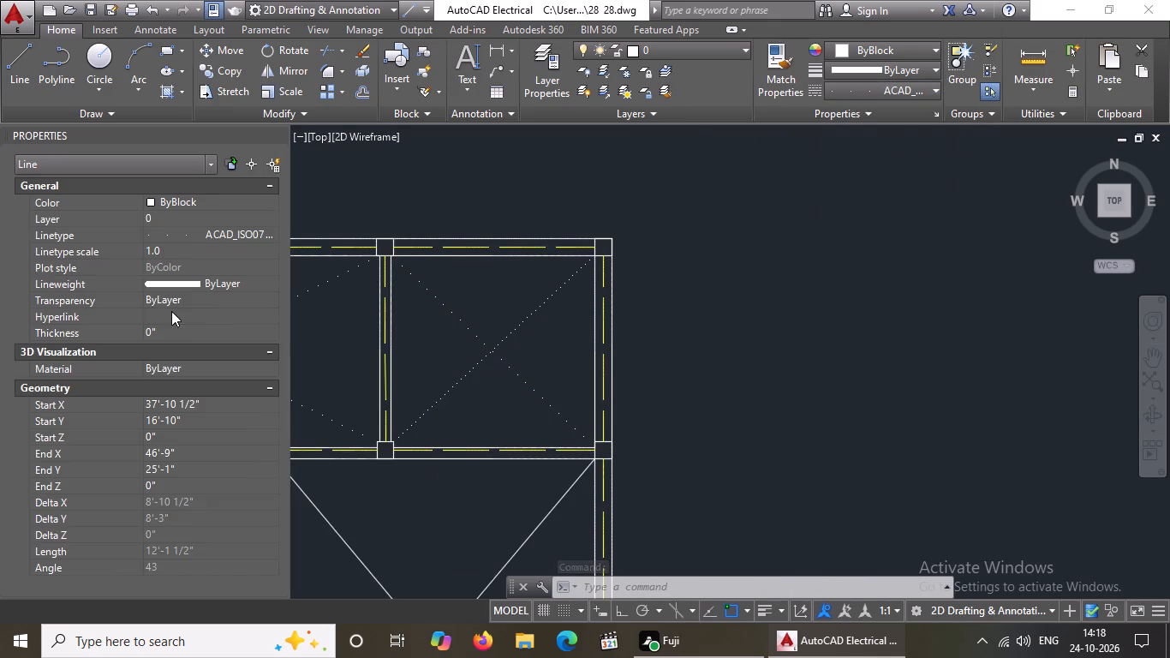
{"action": "left_click", "coordinate": [194, 254]}
{"action": "key", "text": "BackSpace"}
{"action": "key", "text": "BackSpace"}
{"action": "key", "text": "2"}
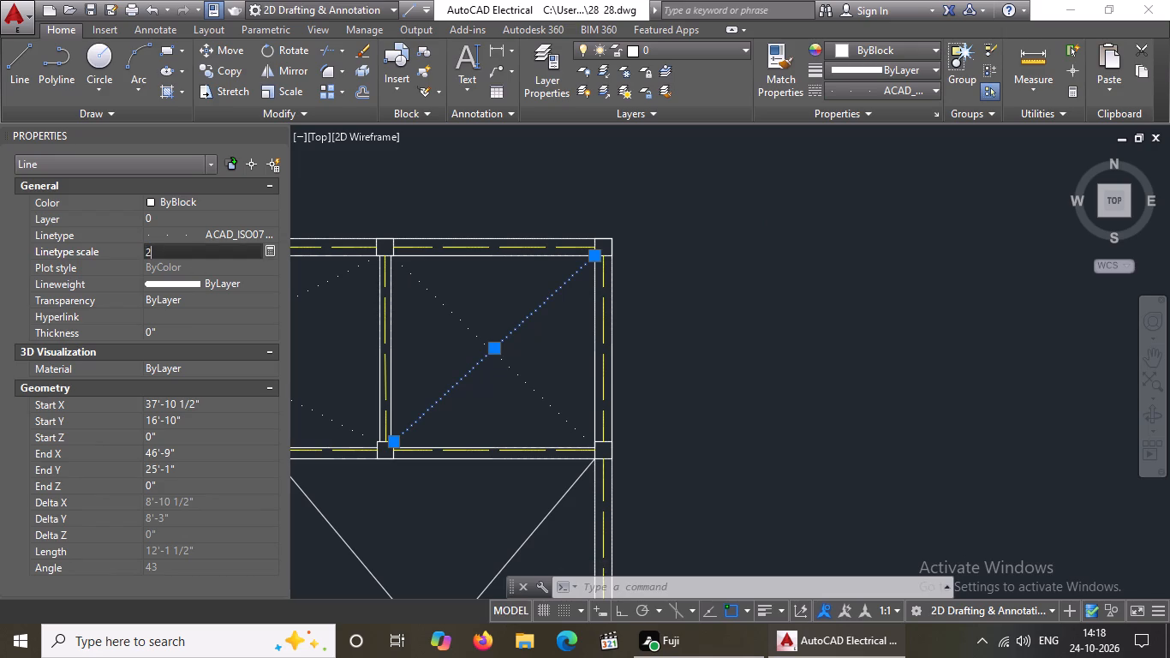
{"action": "key", "text": "Return"}
Give the falling diagonal of the left-column room directly below the top-left room the ACAD_ISO07W100 linetype and a linetype scale of 2.
{"action": "scroll", "coordinate": [544, 402], "scroll_direction": "down", "scroll_amount": 2}
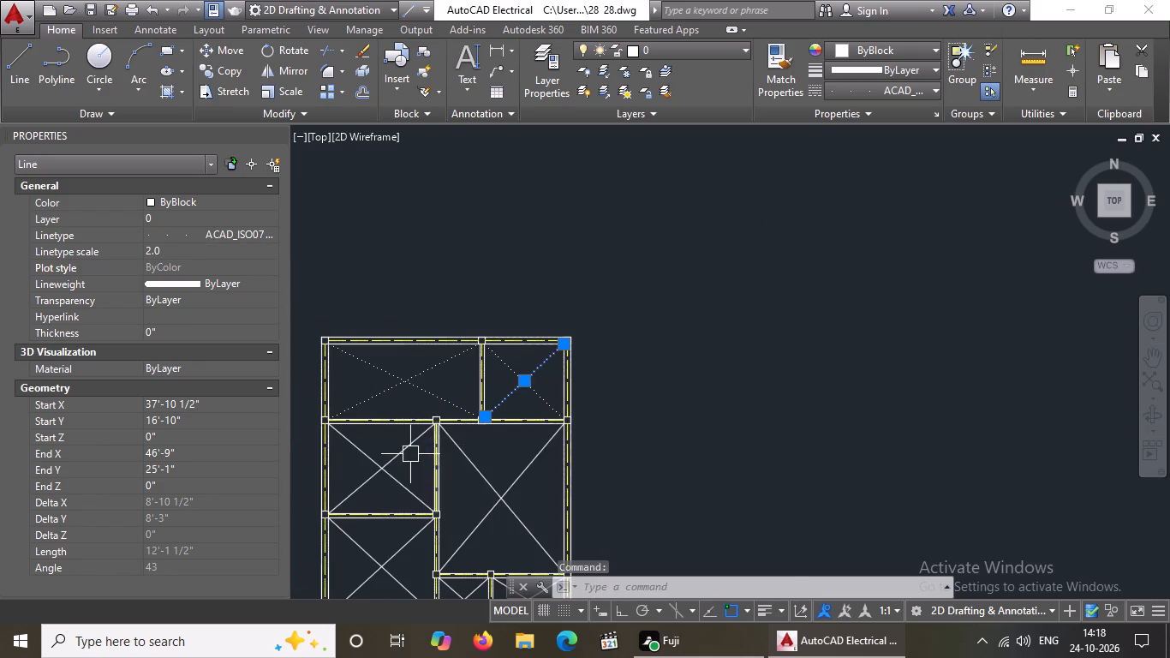
{"action": "scroll", "coordinate": [334, 475], "scroll_direction": "up", "scroll_amount": 2}
{"action": "left_click", "coordinate": [391, 415]}
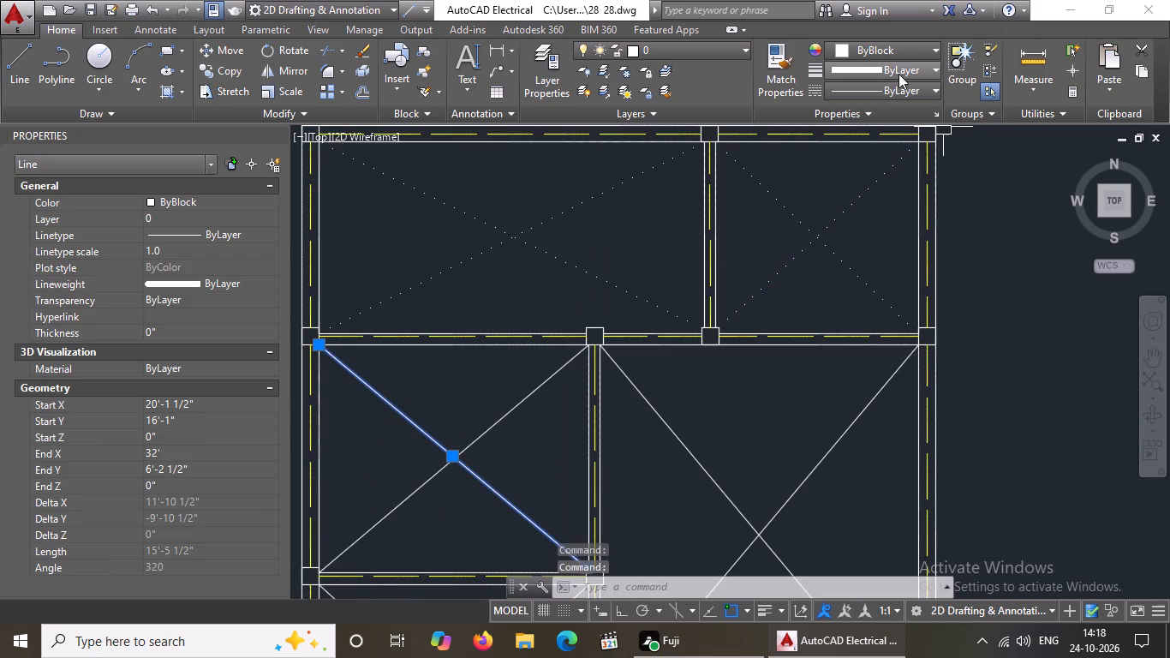
{"action": "left_click", "coordinate": [896, 82]}
{"action": "left_click_drag", "start_coordinate": [855, 176], "coordinate": [846, 191]}
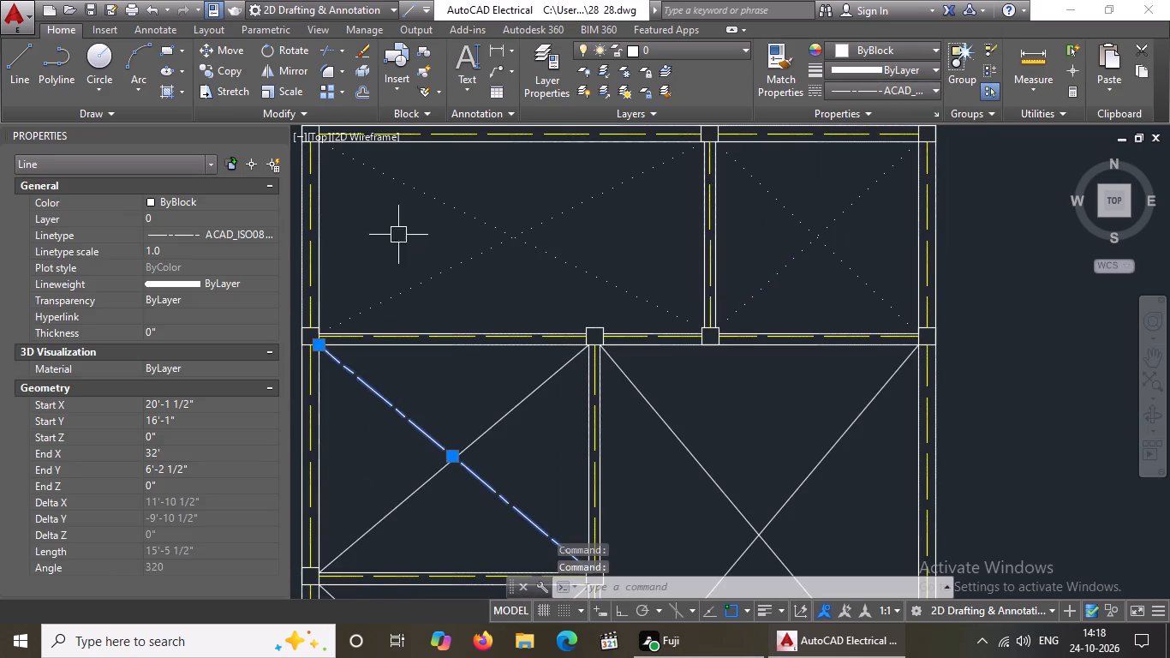
{"action": "left_click", "coordinate": [181, 250]}
{"action": "key", "text": "BackSpace"}
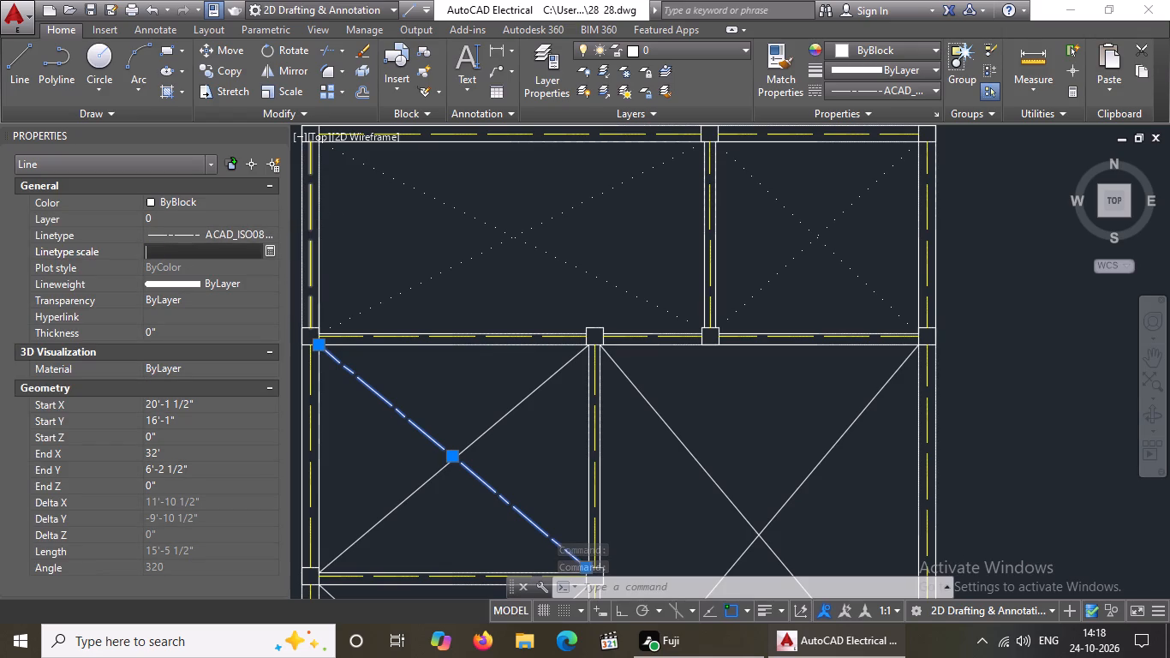
{"action": "key", "text": "BackSpace"}
{"action": "key", "text": "2"}
{"action": "key", "text": "Return"}
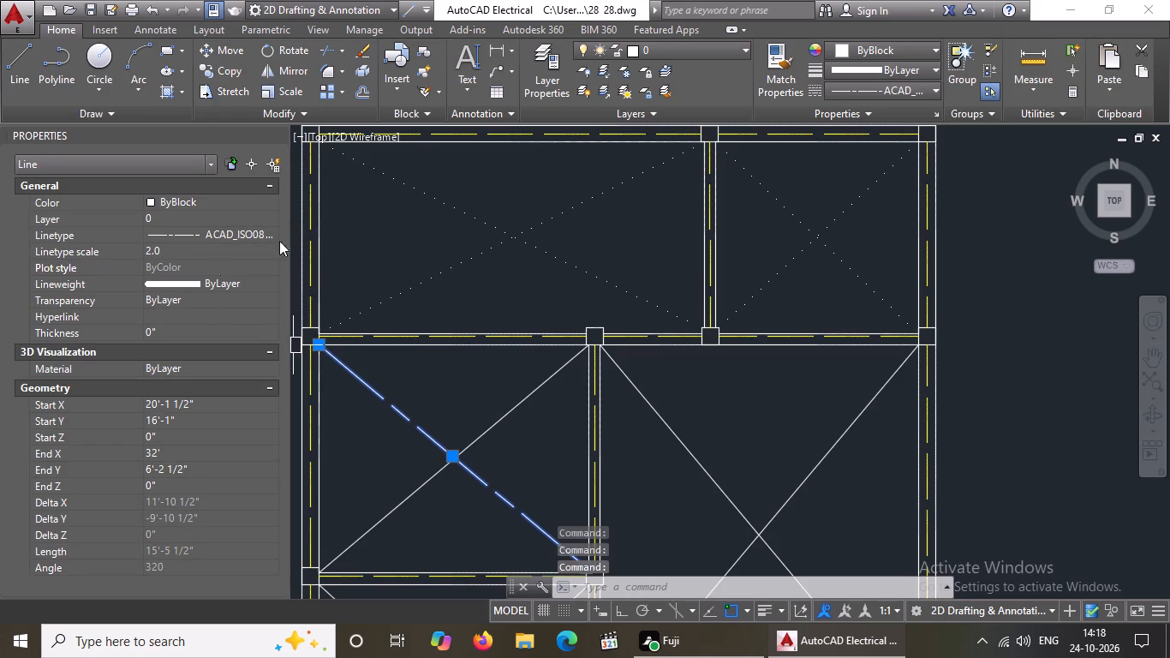
{"action": "left_click", "coordinate": [890, 93]}
{"action": "left_click", "coordinate": [849, 174]}
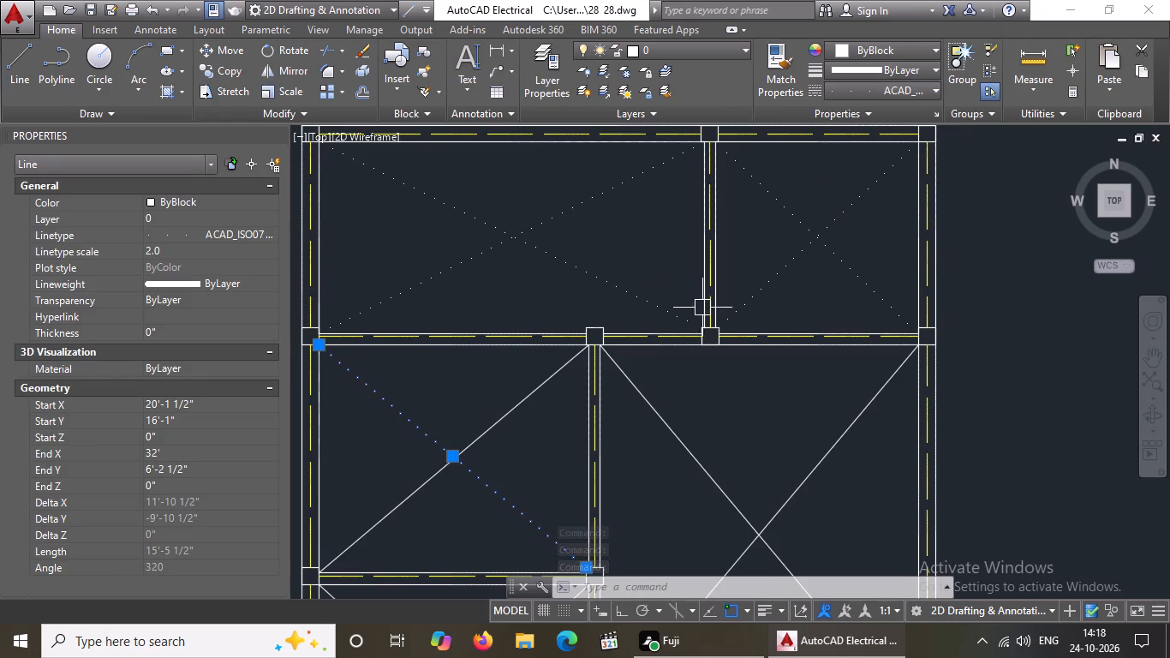
Apply the ACAD_ISO07W100 linetype at linetype scale 2 to the rising diagonal of that same second-row left room.
{"action": "left_click", "coordinate": [526, 411]}
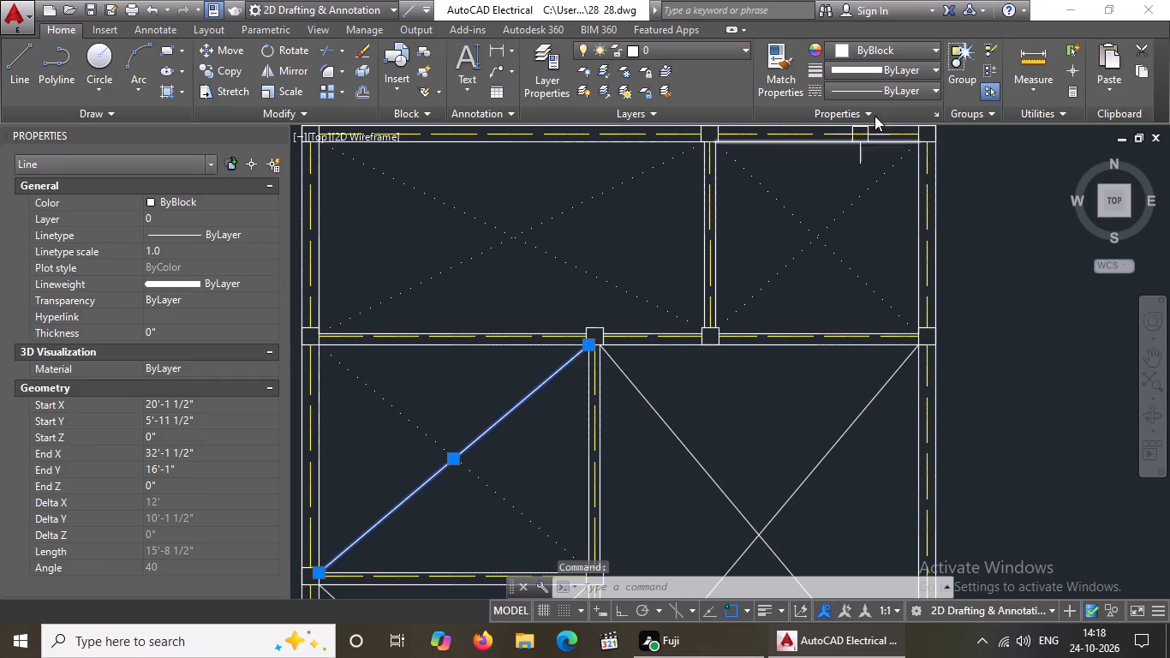
{"action": "left_click", "coordinate": [884, 89]}
{"action": "left_click", "coordinate": [873, 171]}
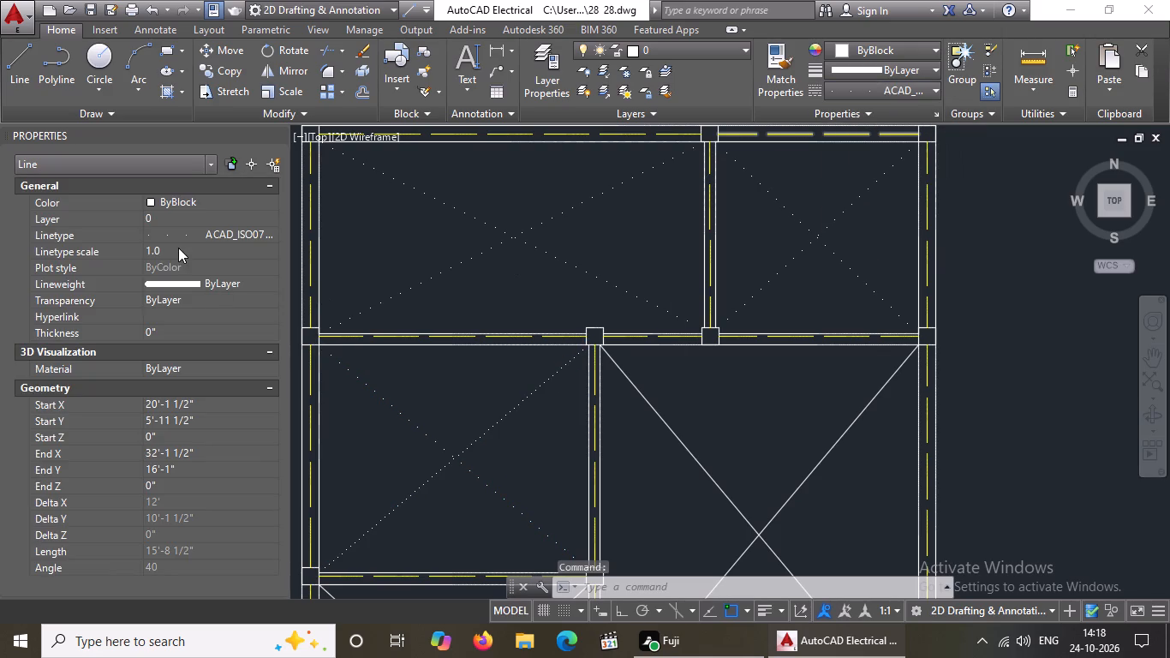
{"action": "left_click", "coordinate": [177, 248]}
{"action": "key", "text": "BackSpace"}
{"action": "key", "text": "BackSpace"}
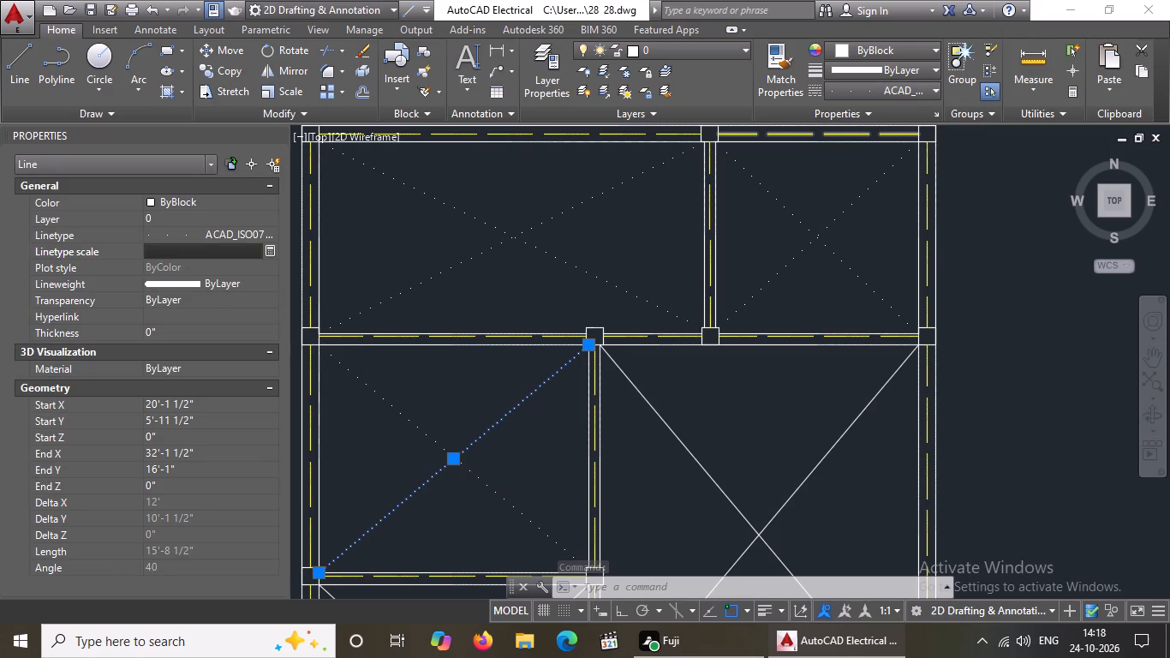
{"action": "key", "text": "2"}
{"action": "key", "text": "Return"}
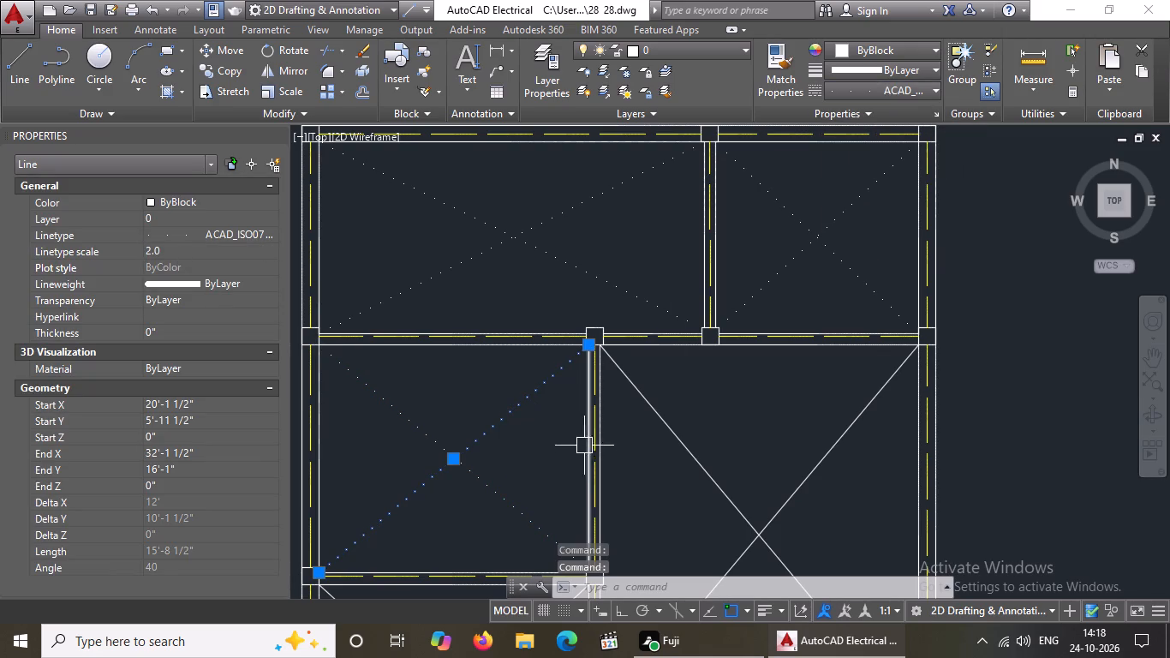
Give the falling diagonal of the large room below the top-right room the ACAD_ISO07W100 linetype with linetype scale 2.
{"action": "left_click", "coordinate": [670, 434]}
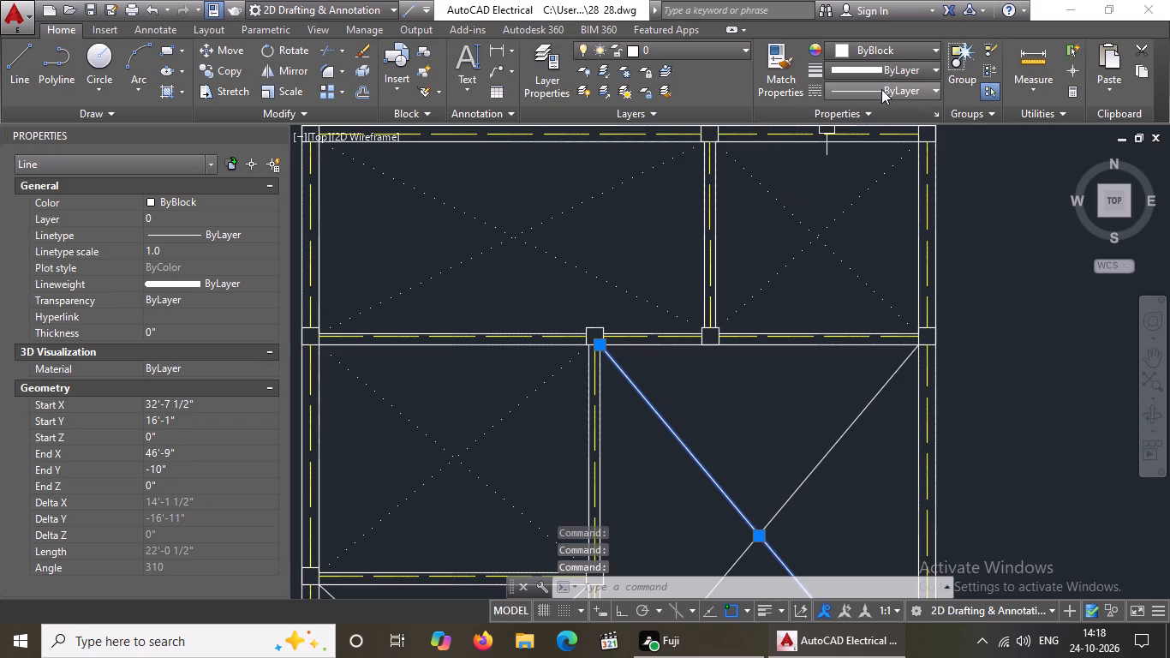
{"action": "left_click", "coordinate": [881, 90]}
{"action": "left_click", "coordinate": [855, 174]}
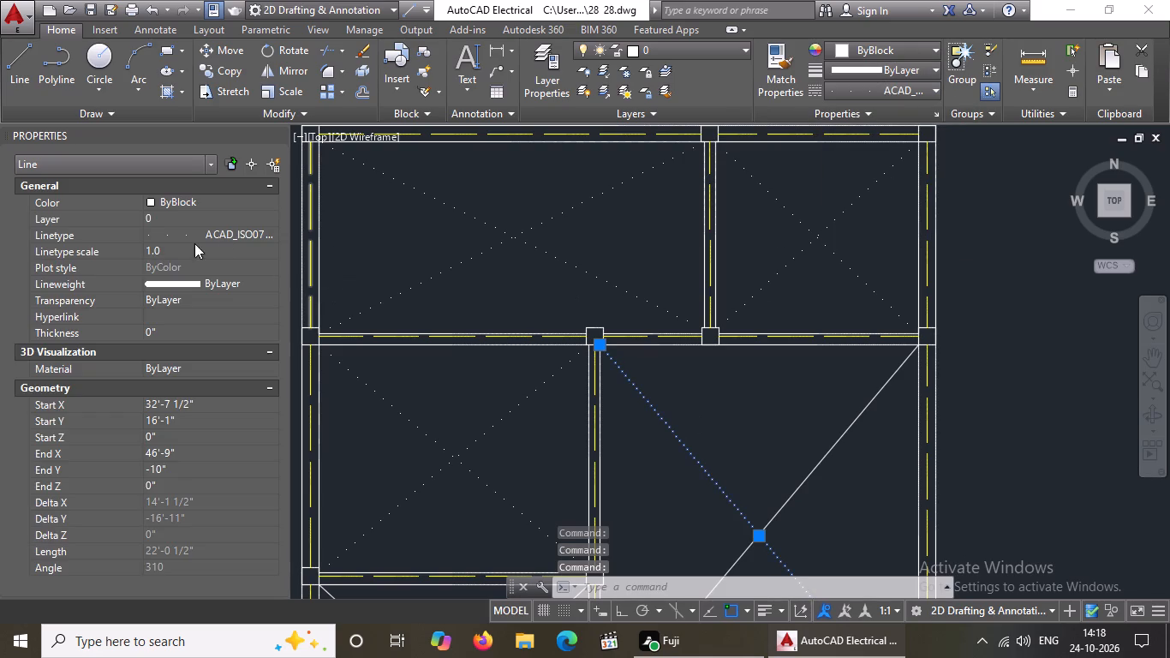
{"action": "left_click", "coordinate": [188, 246]}
{"action": "key", "text": "BackSpace"}
{"action": "key", "text": "BackSpace"}
{"action": "key", "text": "2"}
{"action": "key", "text": "Return"}
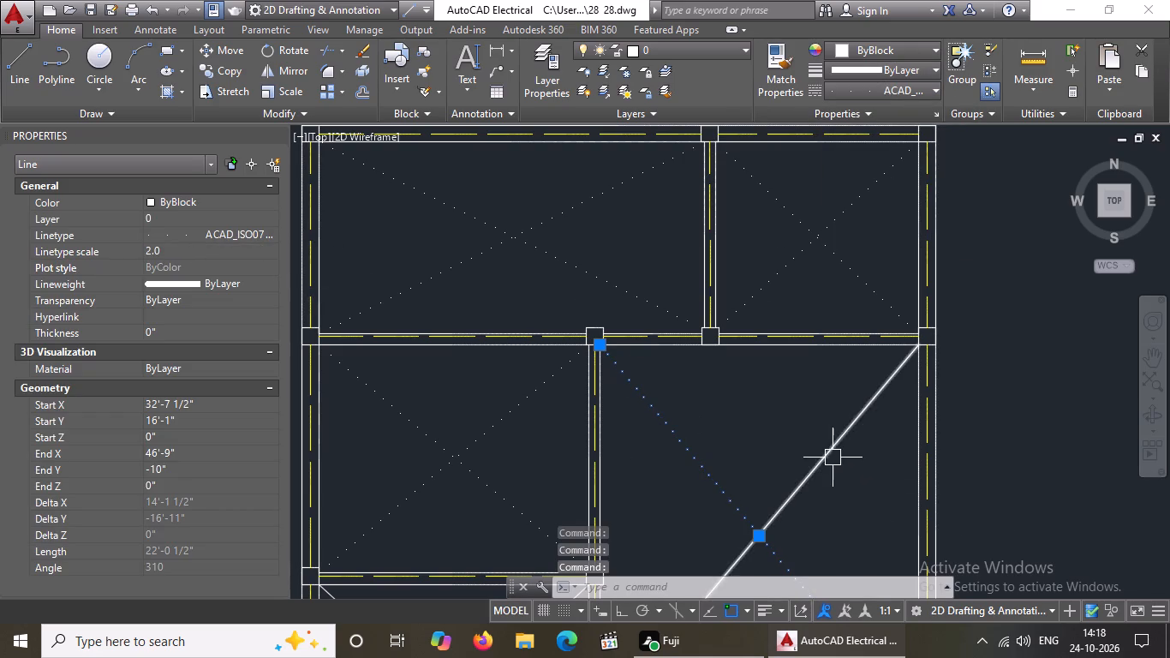
Set the large right-hand room's rising diagonal to linetype scale 2 and the ACAD_ISO07W100 linetype.
{"action": "left_click", "coordinate": [832, 457]}
{"action": "left_click", "coordinate": [170, 252]}
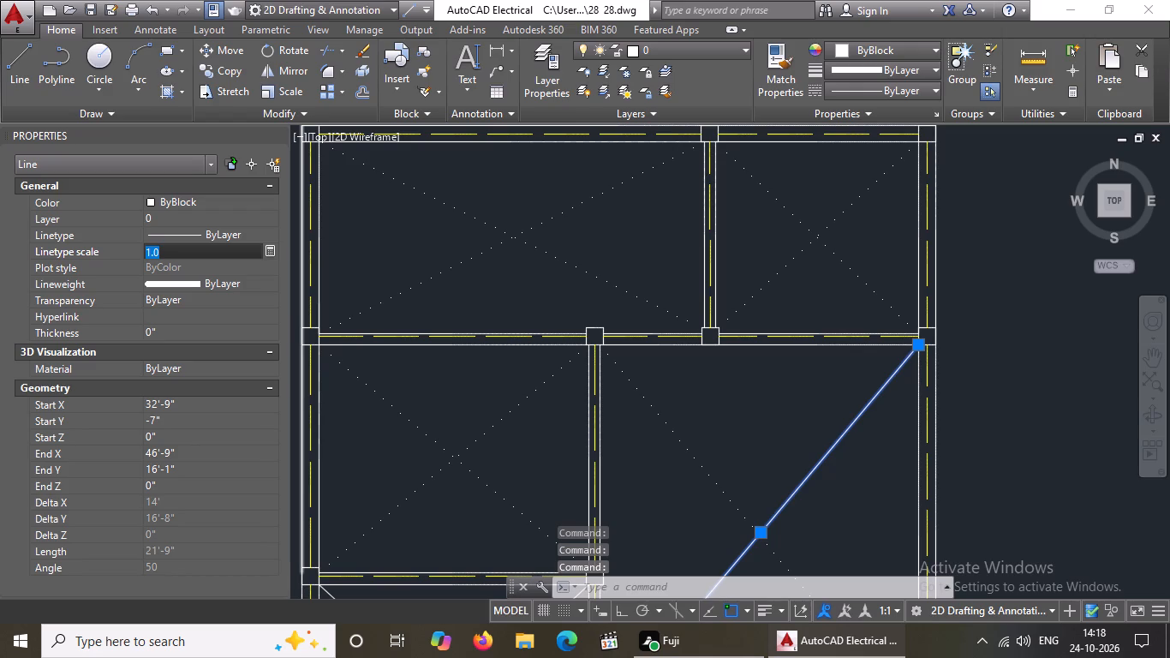
{"action": "key", "text": "BackSpace"}
{"action": "key", "text": "BackSpace"}
{"action": "key", "text": "2"}
{"action": "key", "text": "Return"}
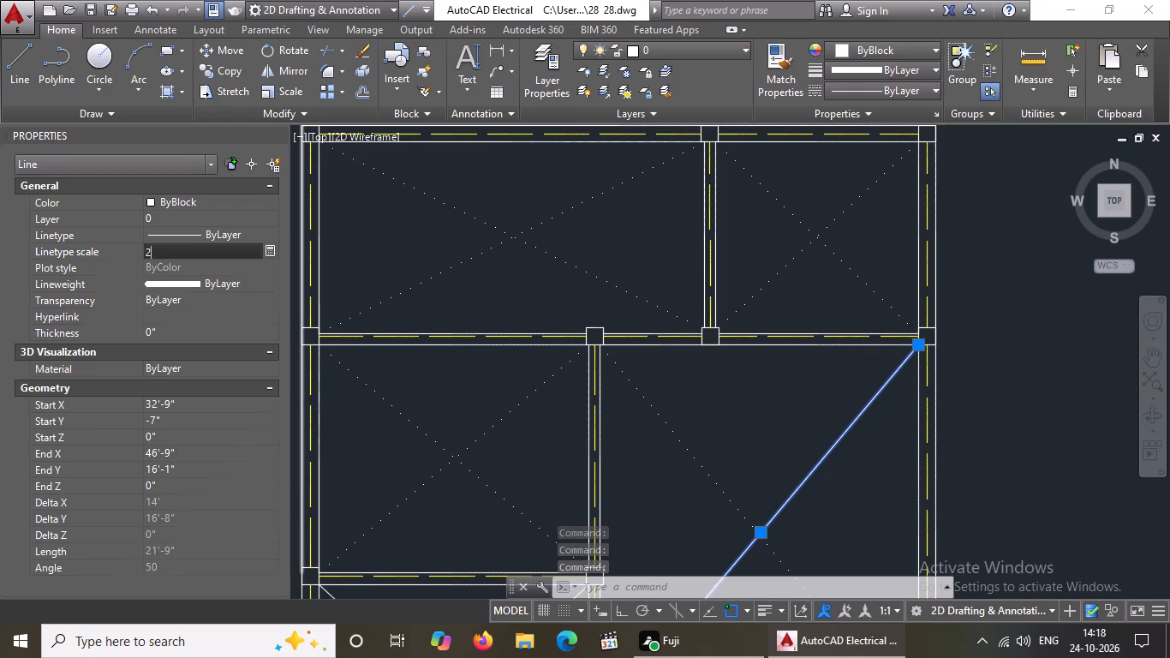
{"action": "left_click", "coordinate": [901, 87]}
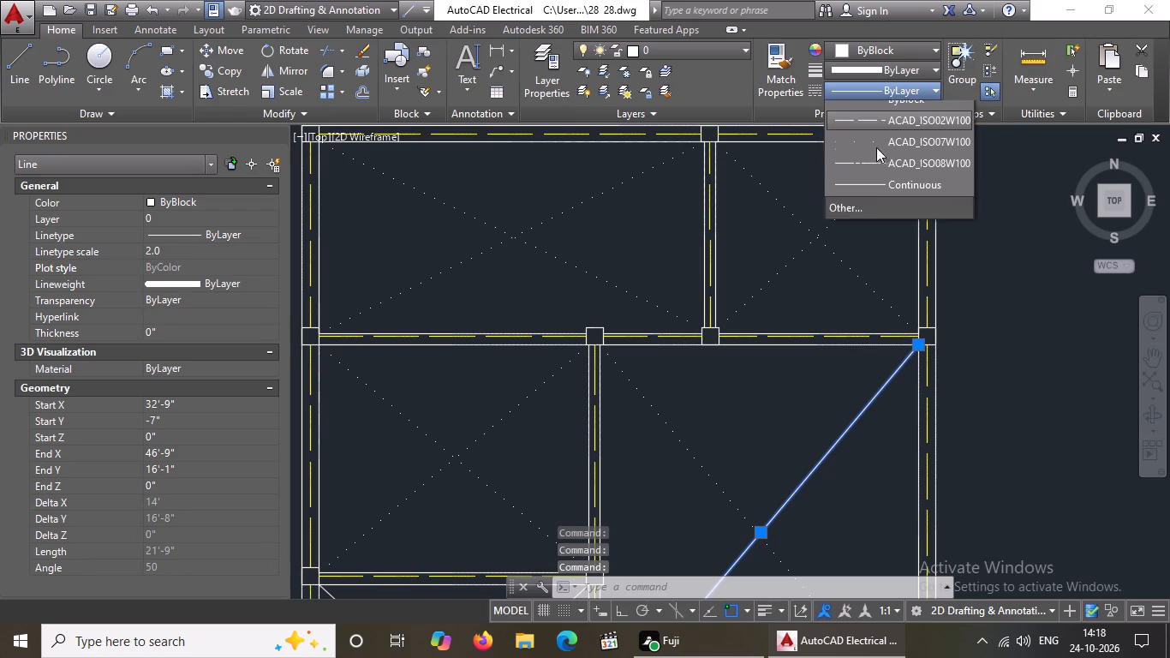
{"action": "left_click", "coordinate": [869, 176]}
Give the falling diagonal of the third room down in the left column the ACAD_ISO07W100 linetype with linetype scale 2.
{"action": "scroll", "coordinate": [886, 236], "scroll_direction": "down", "scroll_amount": 5}
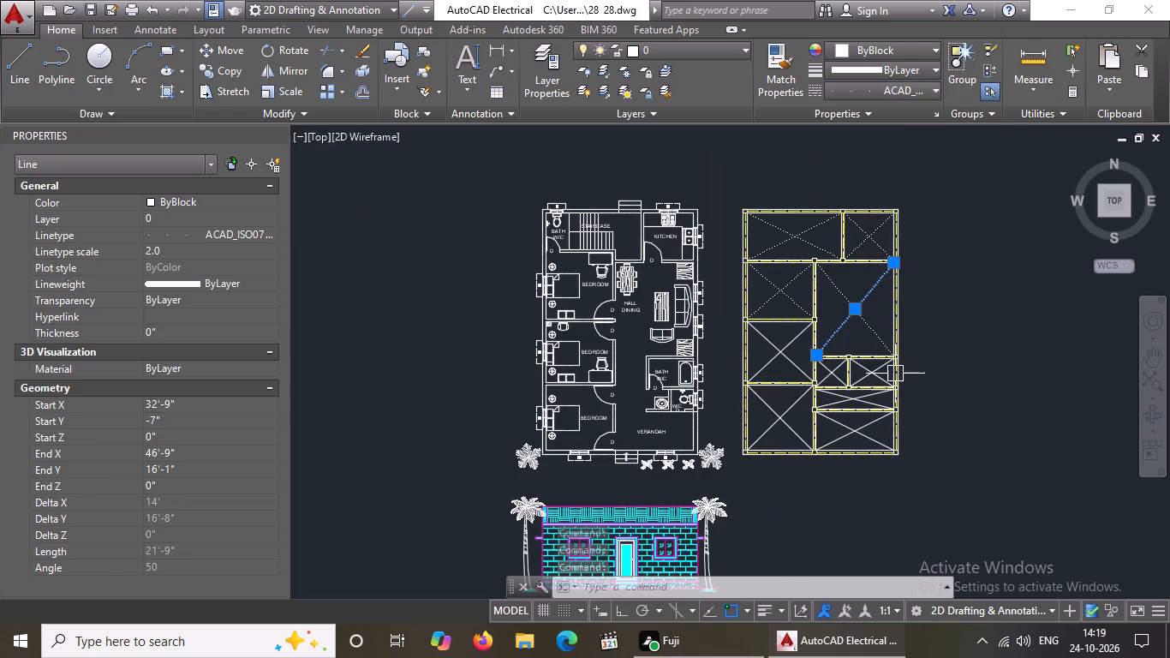
{"action": "scroll", "coordinate": [780, 344], "scroll_direction": "up", "scroll_amount": 3}
{"action": "left_click", "coordinate": [723, 329]}
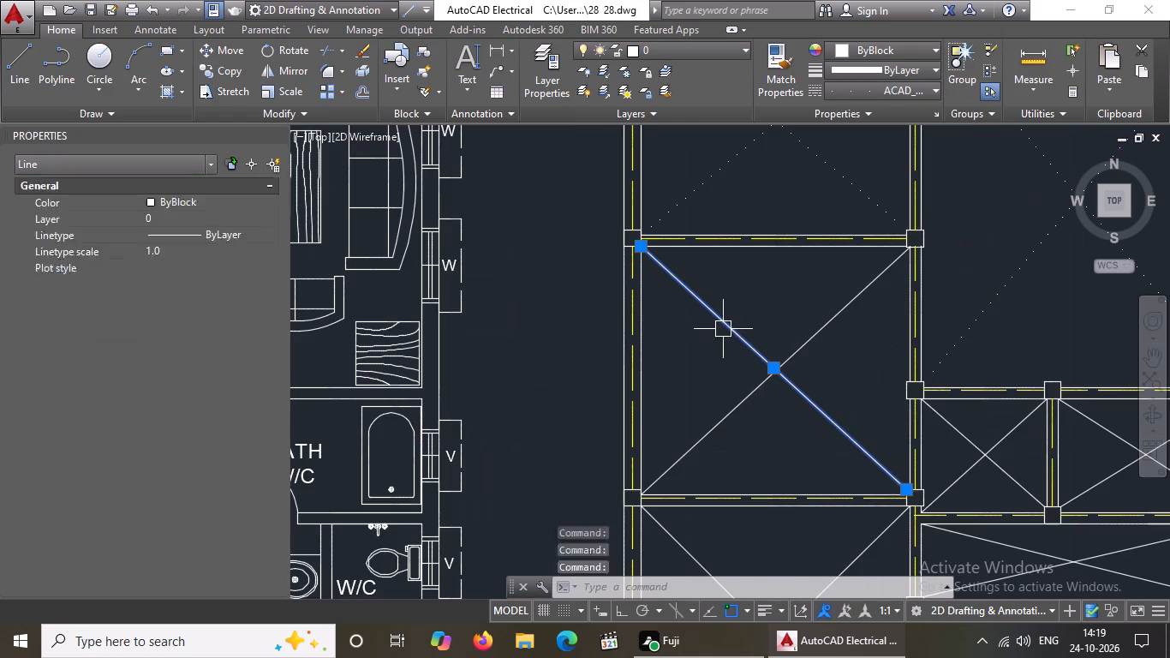
{"action": "left_click", "coordinate": [890, 89]}
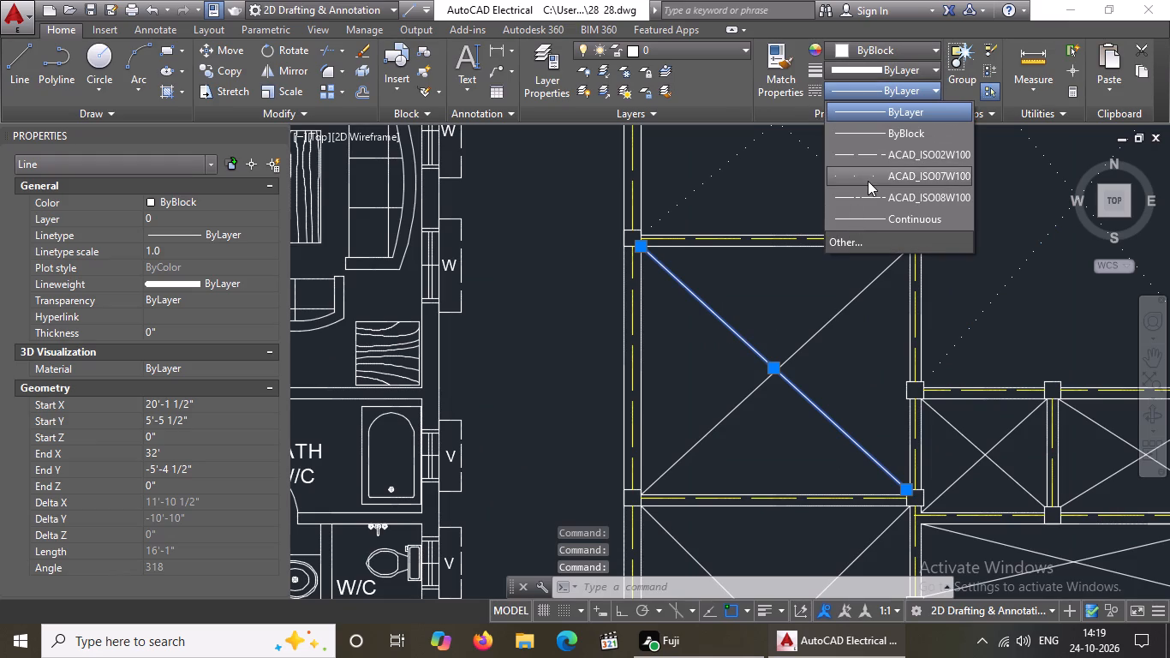
{"action": "left_click", "coordinate": [868, 177]}
{"action": "left_click", "coordinate": [203, 254]}
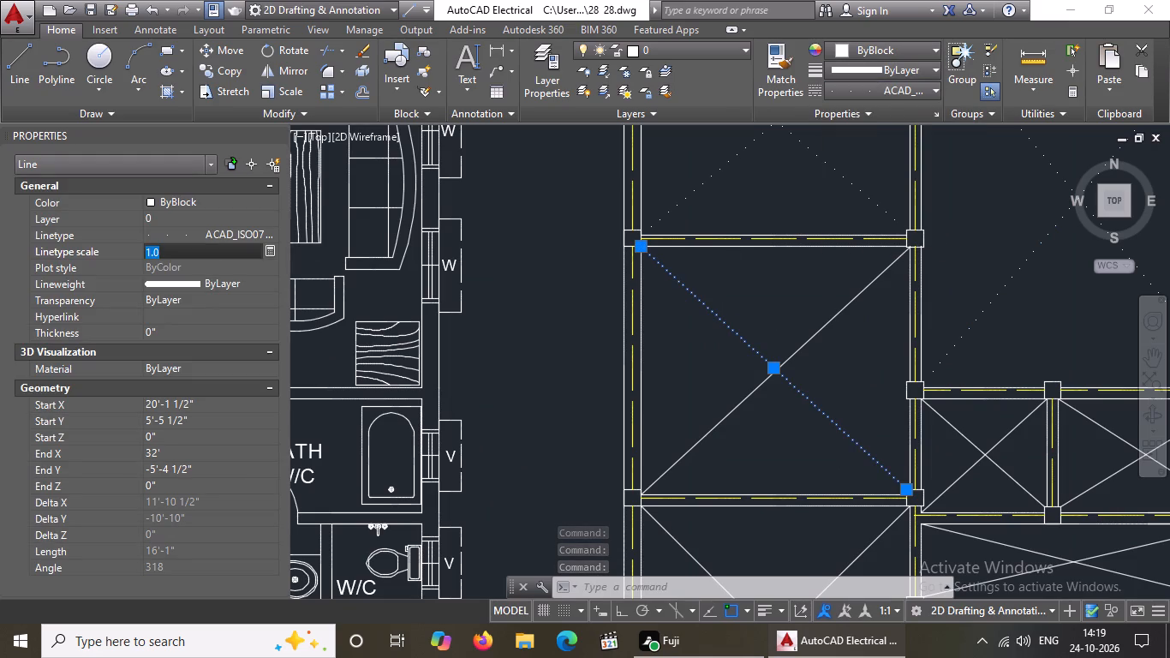
{"action": "key", "text": "BackSpace"}
{"action": "key", "text": "BackSpace"}
{"action": "key", "text": "2"}
{"action": "key", "text": "Return"}
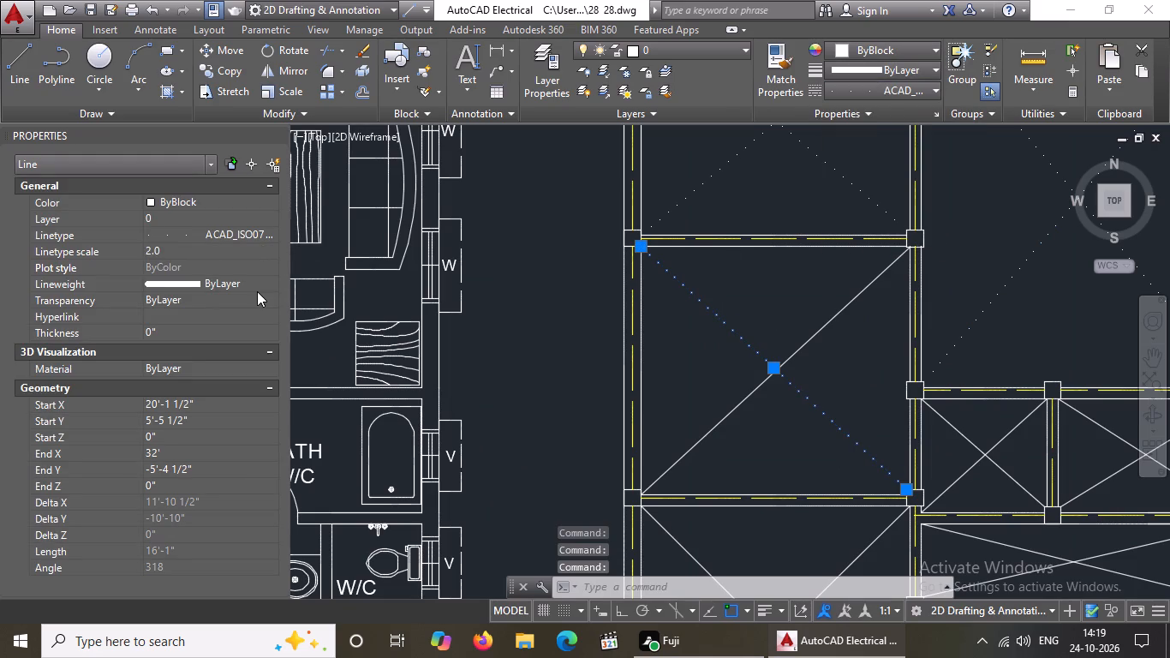
Apply the ACAD_ISO07W100 linetype at linetype scale 2 to the rising diagonal of the third left-column room.
{"action": "left_click", "coordinate": [719, 421]}
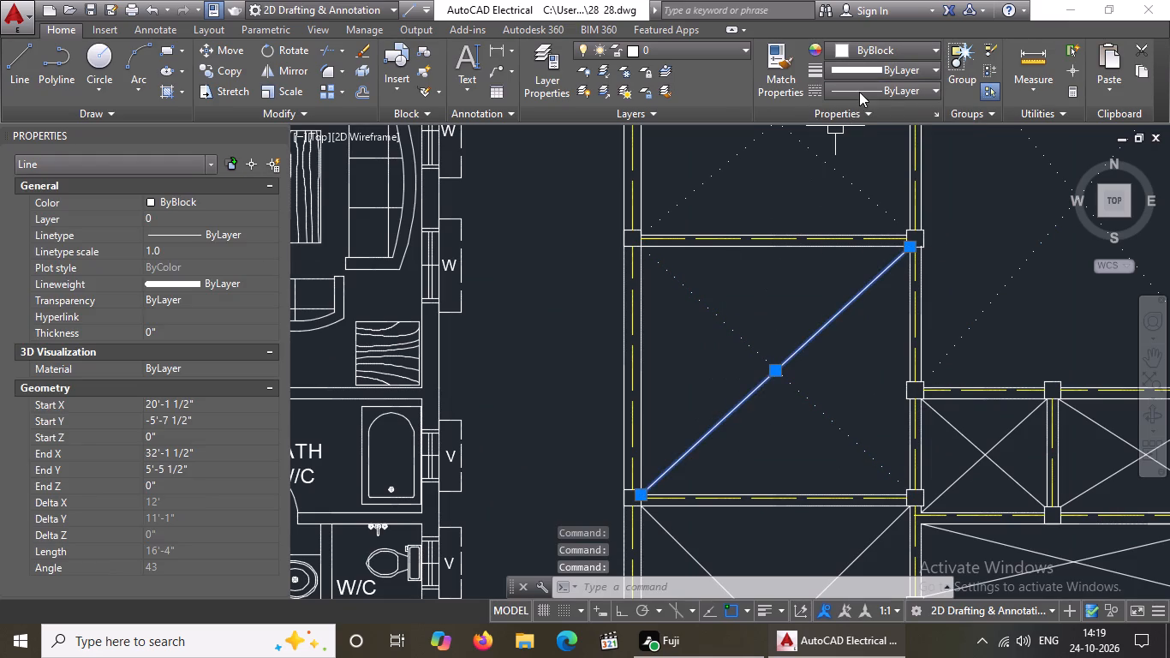
{"action": "left_click", "coordinate": [859, 92]}
{"action": "left_click", "coordinate": [849, 173]}
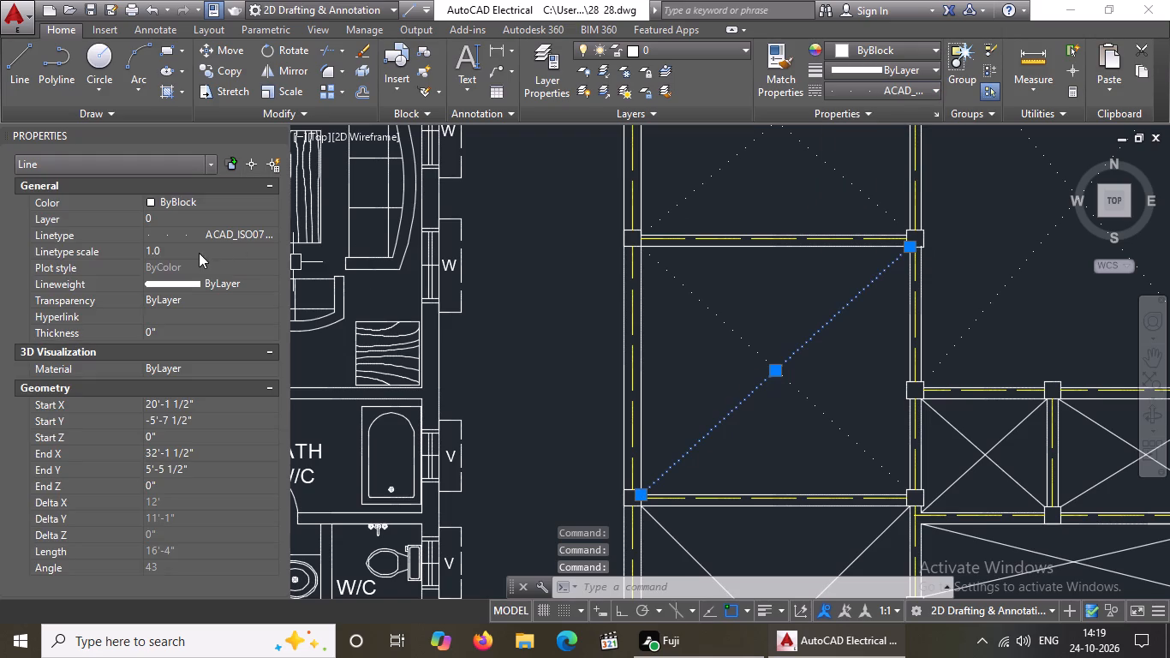
{"action": "left_click", "coordinate": [199, 253]}
{"action": "key", "text": "BackSpace"}
{"action": "key", "text": "BackSpace"}
{"action": "key", "text": "2"}
{"action": "key", "text": "Return"}
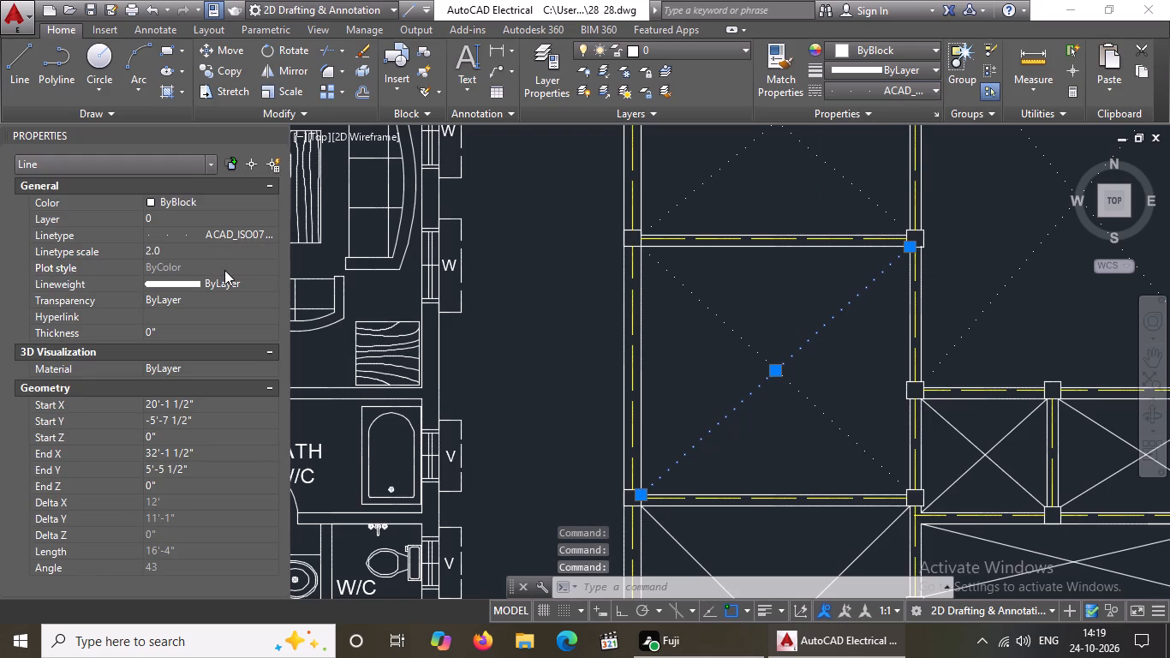
Give the bottom-left room's falling diagonal the ACAD_ISO07W100 linetype with a linetype scale of 2.
{"action": "scroll", "coordinate": [662, 316], "scroll_direction": "down", "scroll_amount": 5}
{"action": "scroll", "coordinate": [681, 329], "scroll_direction": "up", "scroll_amount": 4}
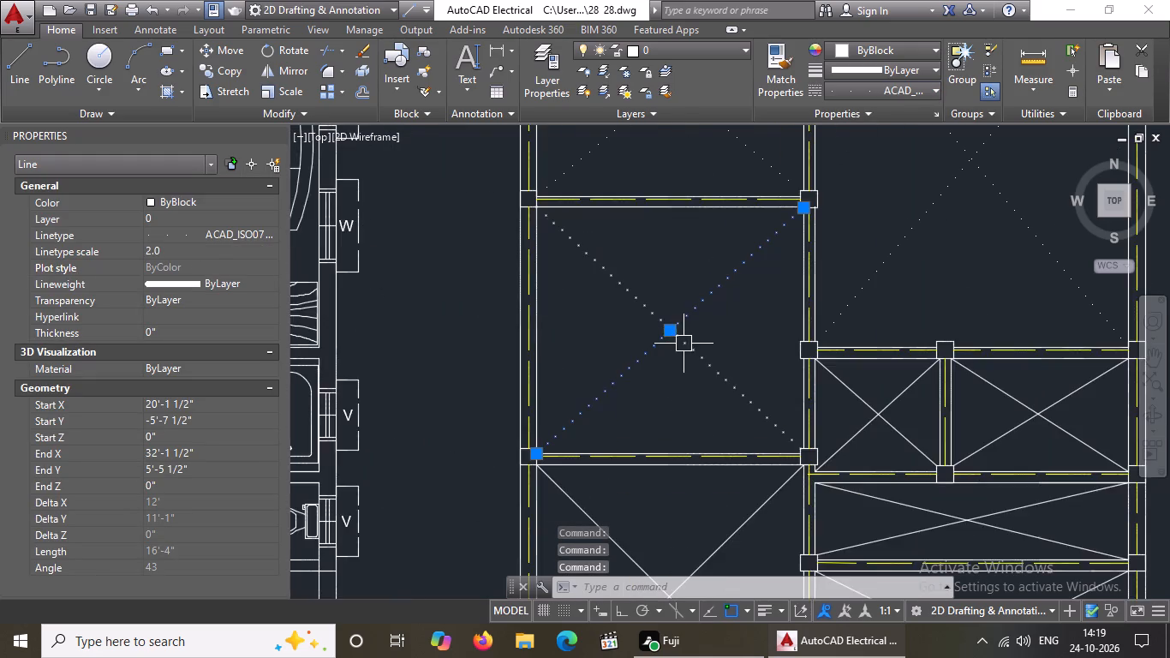
{"action": "scroll", "coordinate": [696, 331], "scroll_direction": "down", "scroll_amount": 5}
{"action": "scroll", "coordinate": [663, 389], "scroll_direction": "up", "scroll_amount": 3}
{"action": "scroll", "coordinate": [564, 414], "scroll_direction": "up", "scroll_amount": 3}
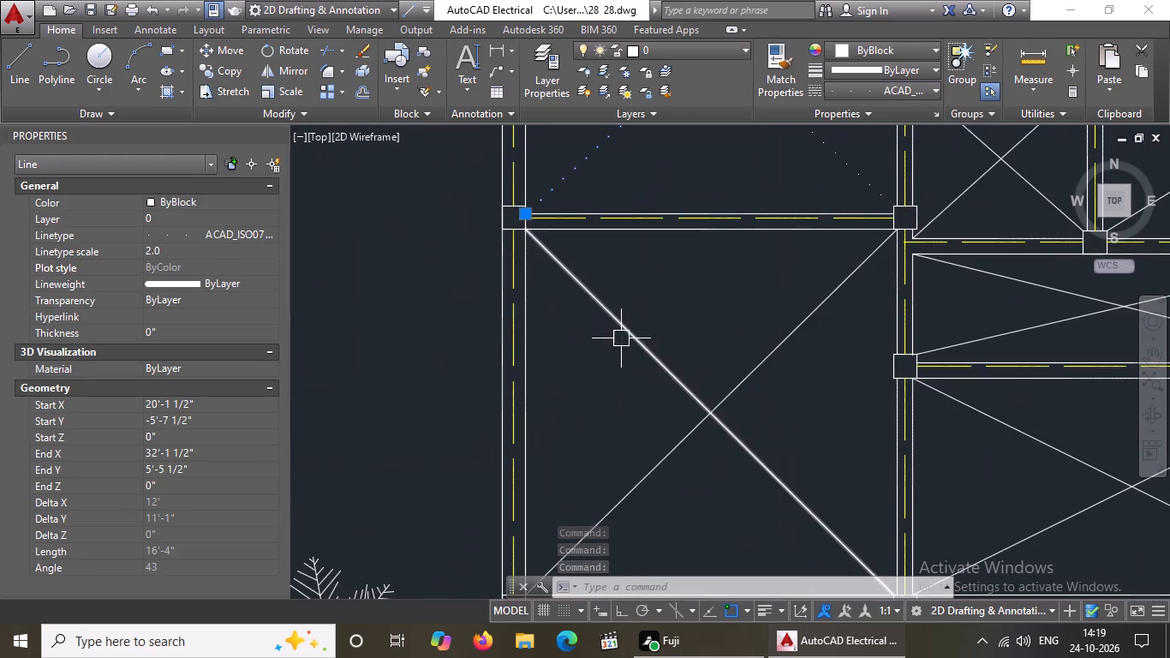
{"action": "left_click", "coordinate": [621, 338]}
{"action": "left_click", "coordinate": [863, 90]}
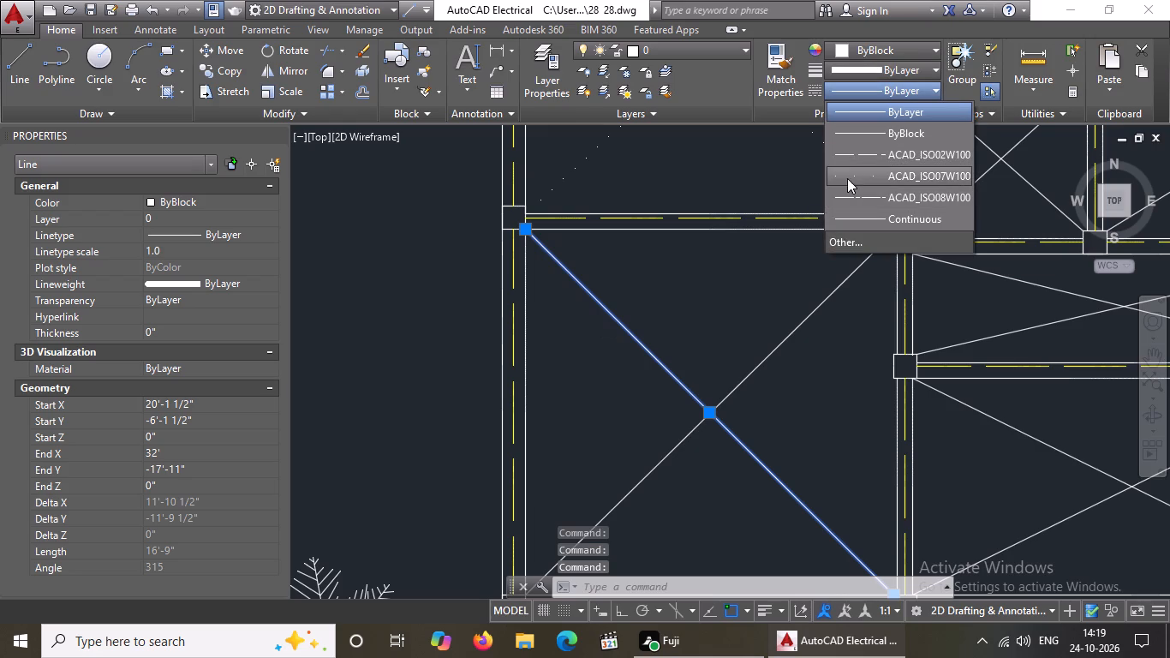
{"action": "left_click", "coordinate": [847, 176]}
{"action": "scroll", "coordinate": [638, 250], "scroll_direction": "down", "scroll_amount": 3}
{"action": "left_click", "coordinate": [182, 256]}
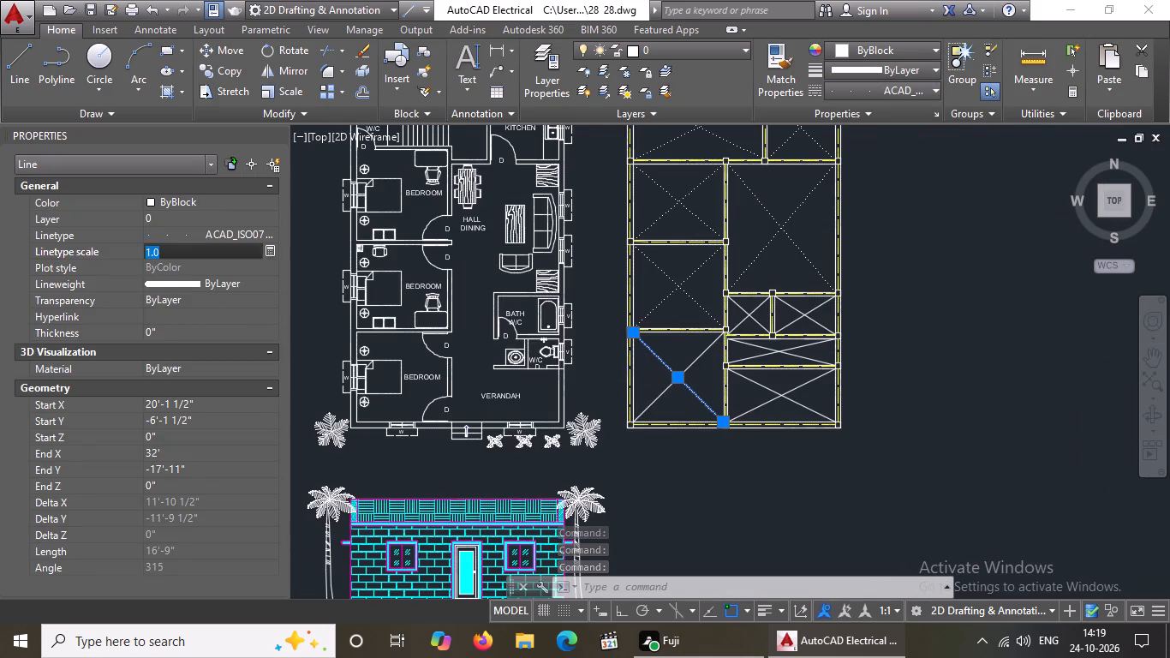
{"action": "key", "text": "BackSpace"}
{"action": "key", "text": "BackSpace"}
{"action": "key", "text": "2"}
{"action": "key", "text": "Return"}
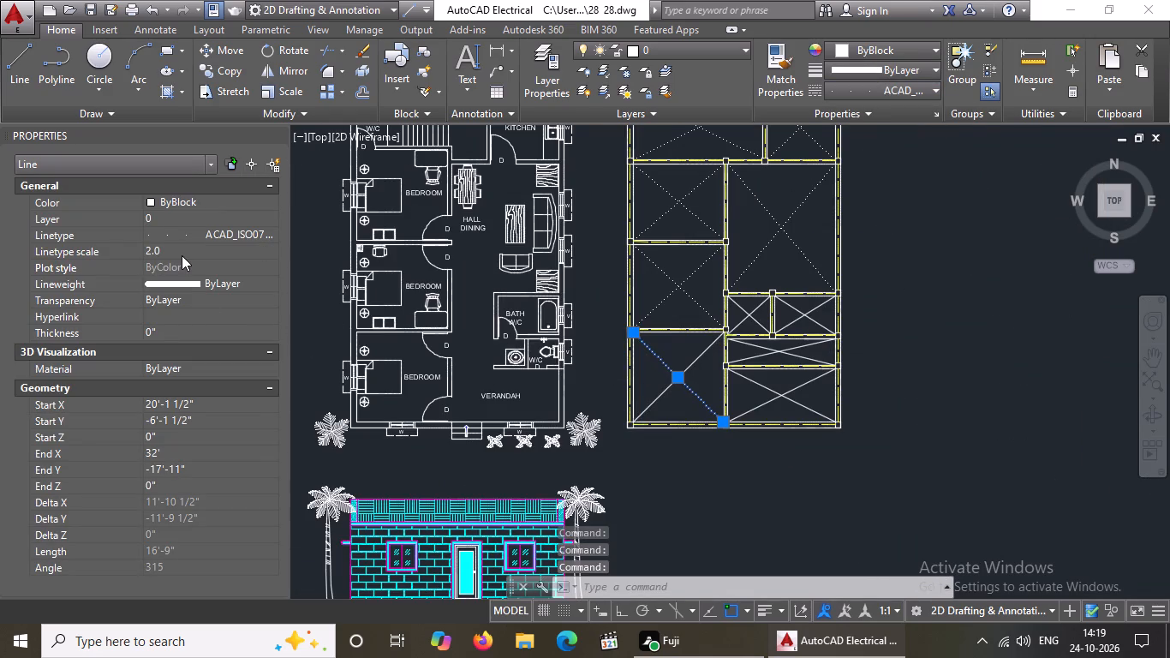
Give the bottom-left room's rising diagonal the ACAD_ISO07W100 linetype with a linetype scale of 2.
{"action": "scroll", "coordinate": [700, 339], "scroll_direction": "up", "scroll_amount": 2}
{"action": "left_click", "coordinate": [705, 384]}
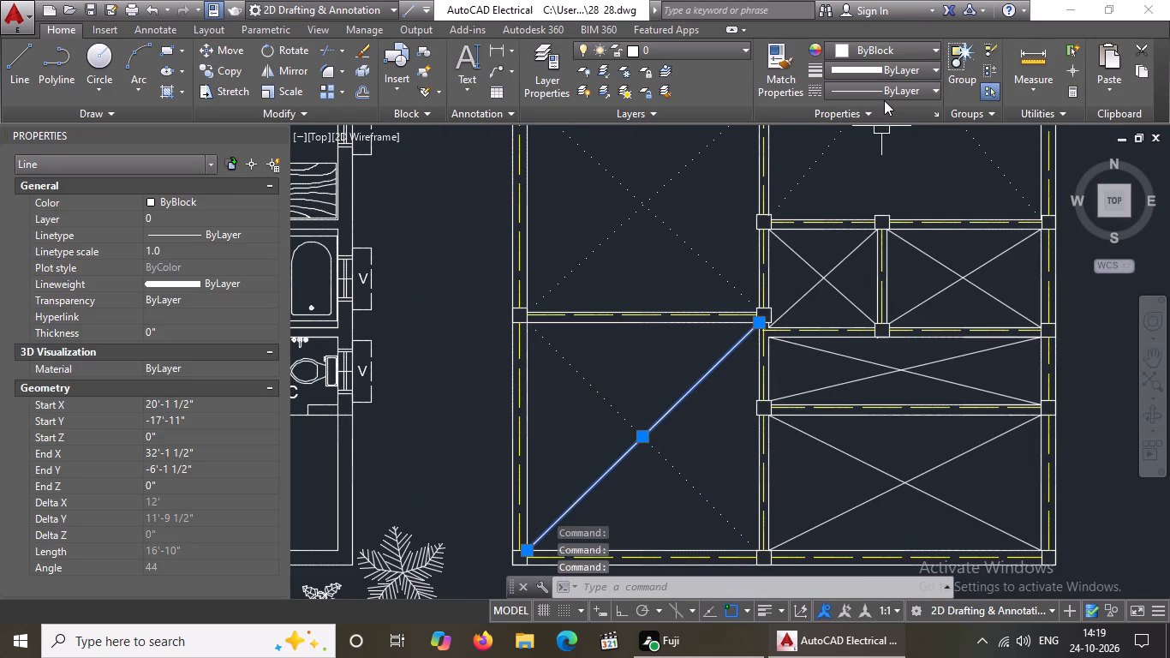
{"action": "left_click", "coordinate": [888, 90]}
{"action": "left_click", "coordinate": [870, 174]}
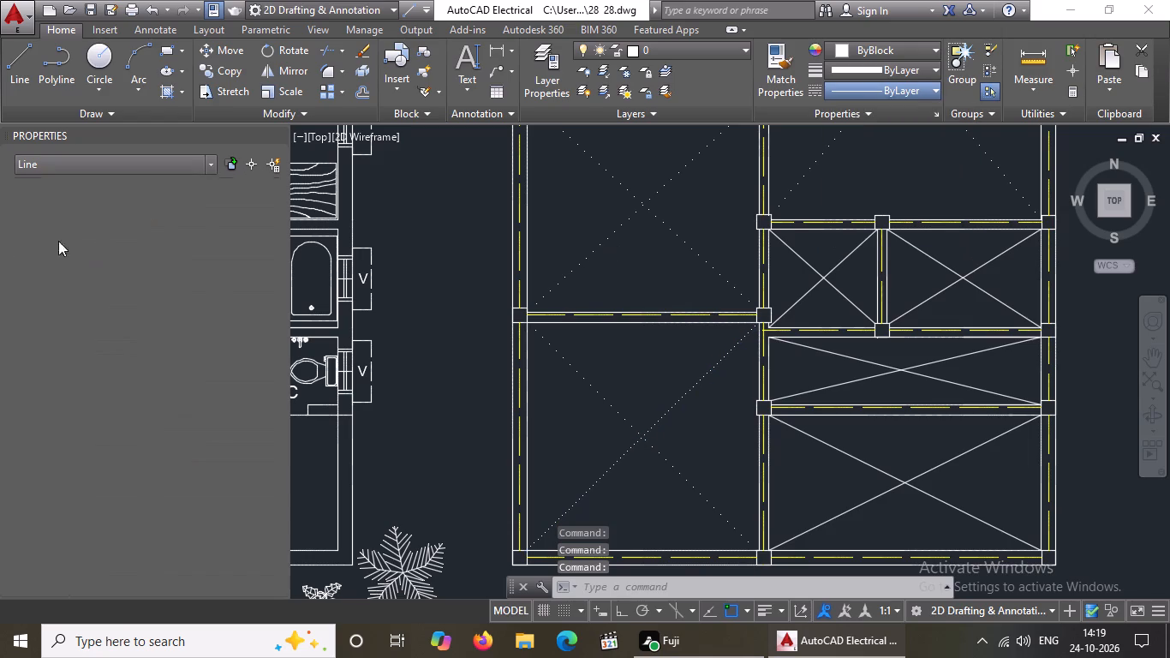
{"action": "left_click", "coordinate": [170, 242]}
{"action": "left_click", "coordinate": [170, 243]}
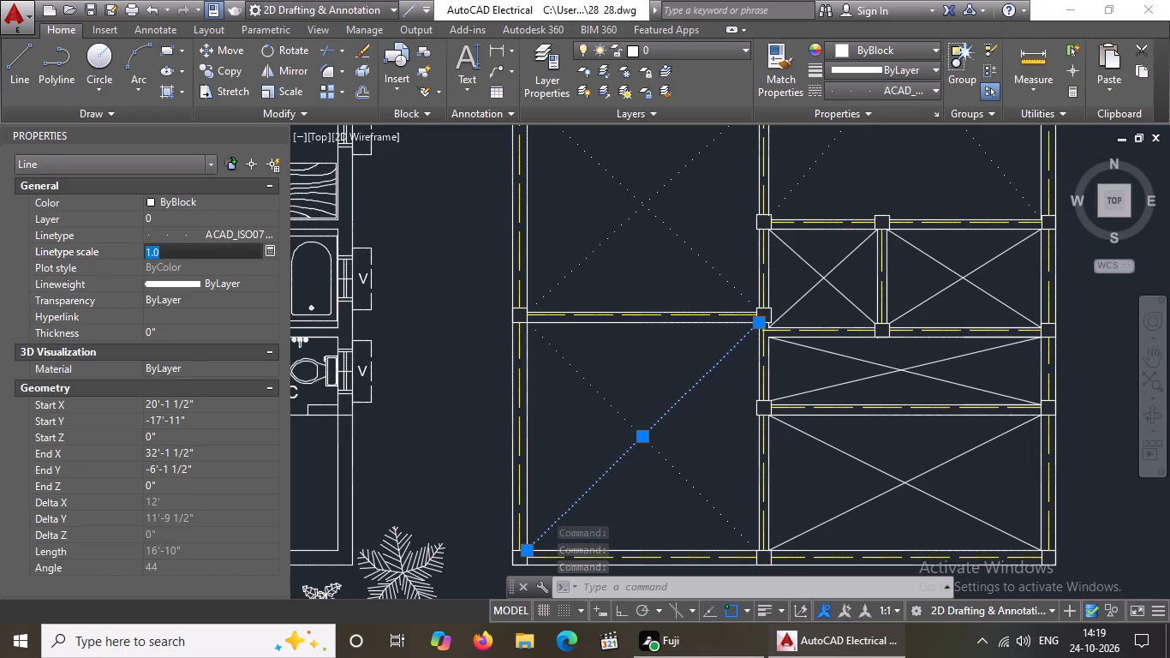
{"action": "key", "text": "BackSpace"}
{"action": "key", "text": "BackSpace"}
{"action": "key", "text": "2"}
{"action": "key", "text": "Return"}
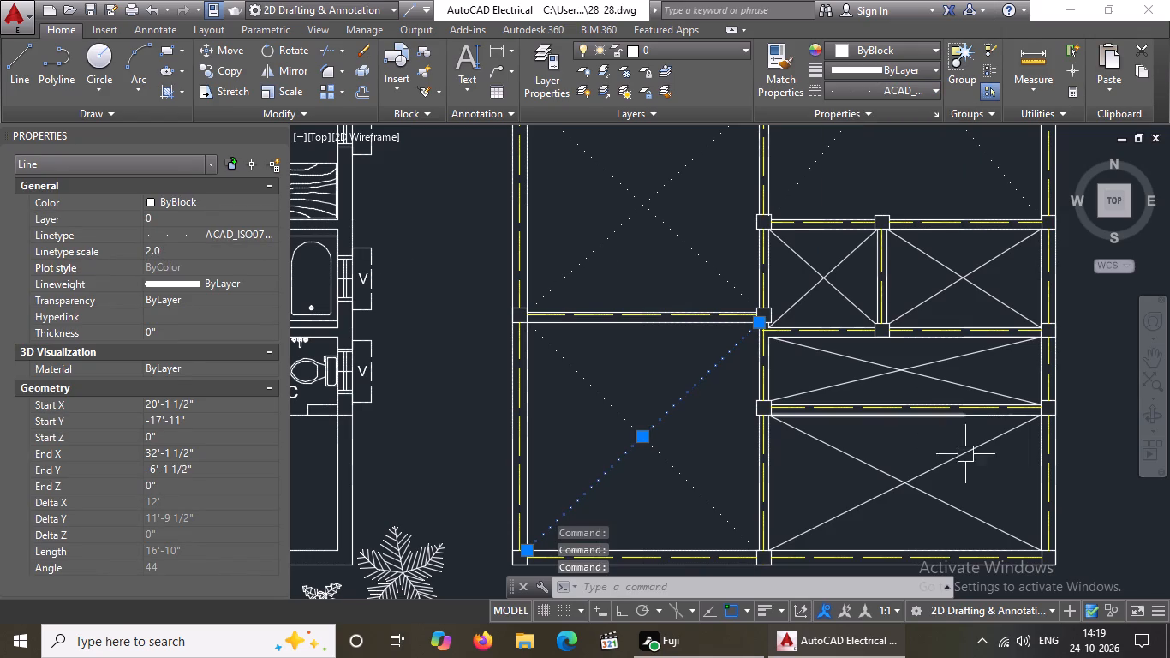
Apply the ACAD_ISO07W100 linetype at linetype scale 2 to the falling diagonal of the bottom-right room.
{"action": "left_click", "coordinate": [863, 465]}
{"action": "left_click", "coordinate": [891, 88]}
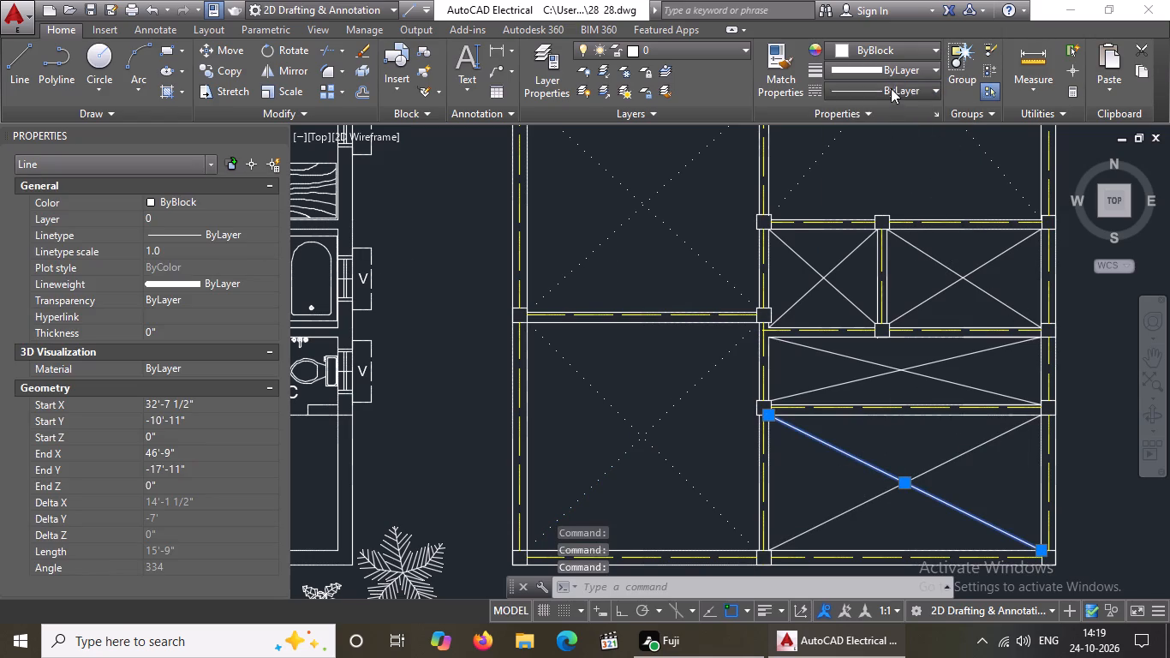
{"action": "left_click", "coordinate": [856, 176]}
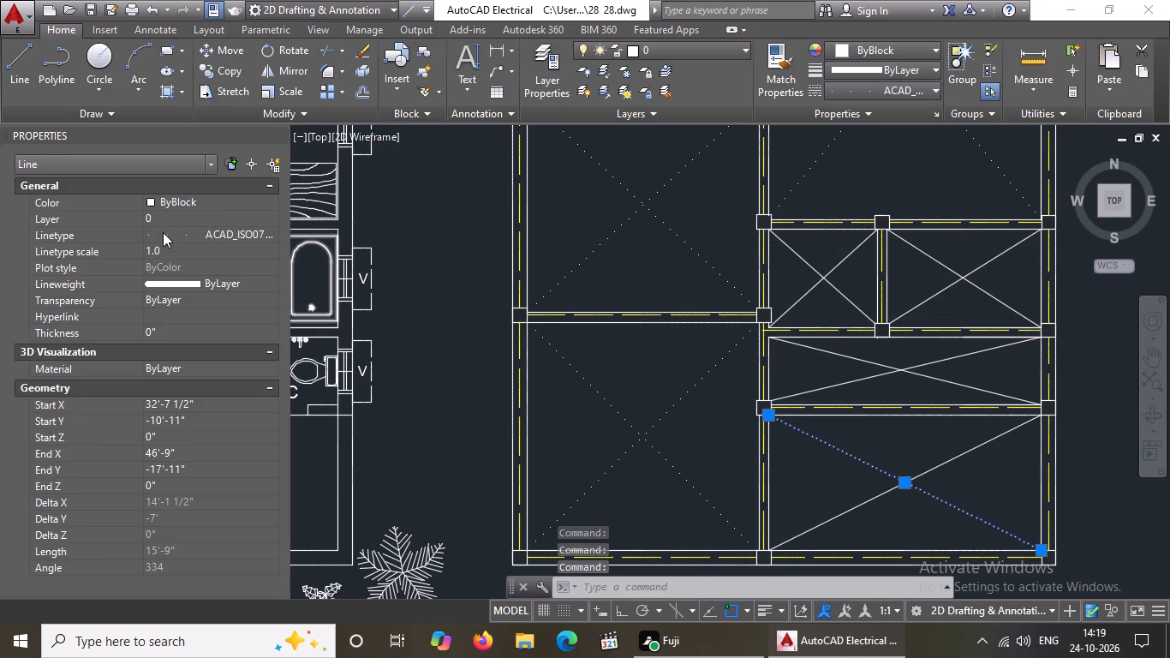
{"action": "left_click", "coordinate": [168, 248]}
{"action": "key", "text": "BackSpace"}
{"action": "key", "text": "BackSpace"}
{"action": "key", "text": "2"}
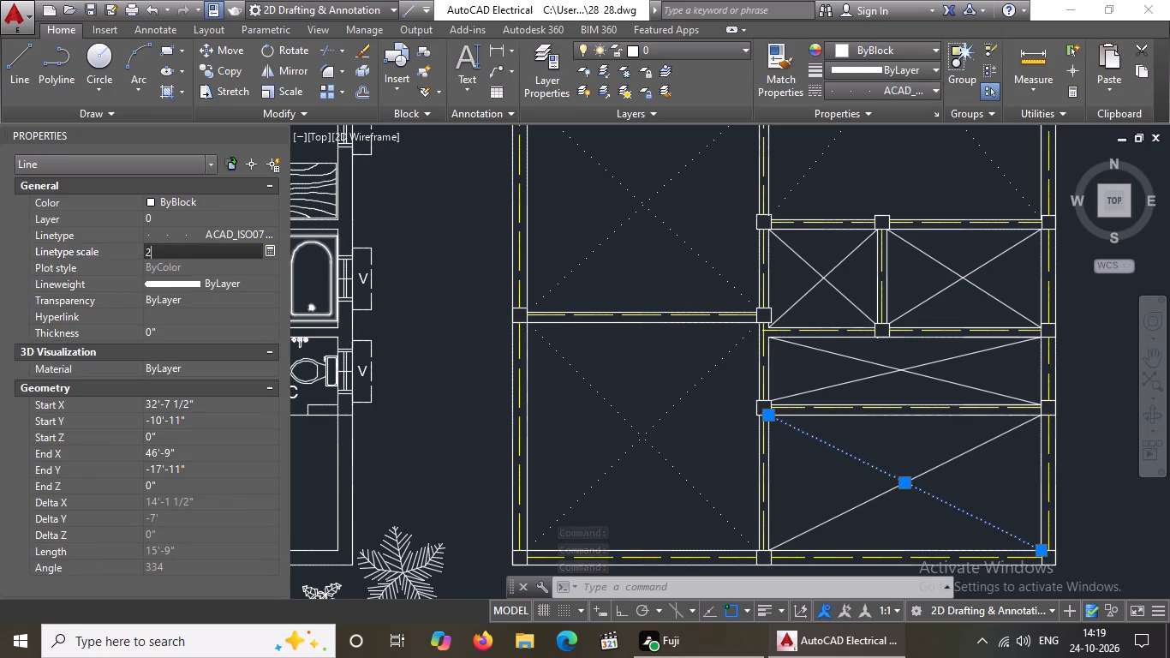
{"action": "key", "text": "Return"}
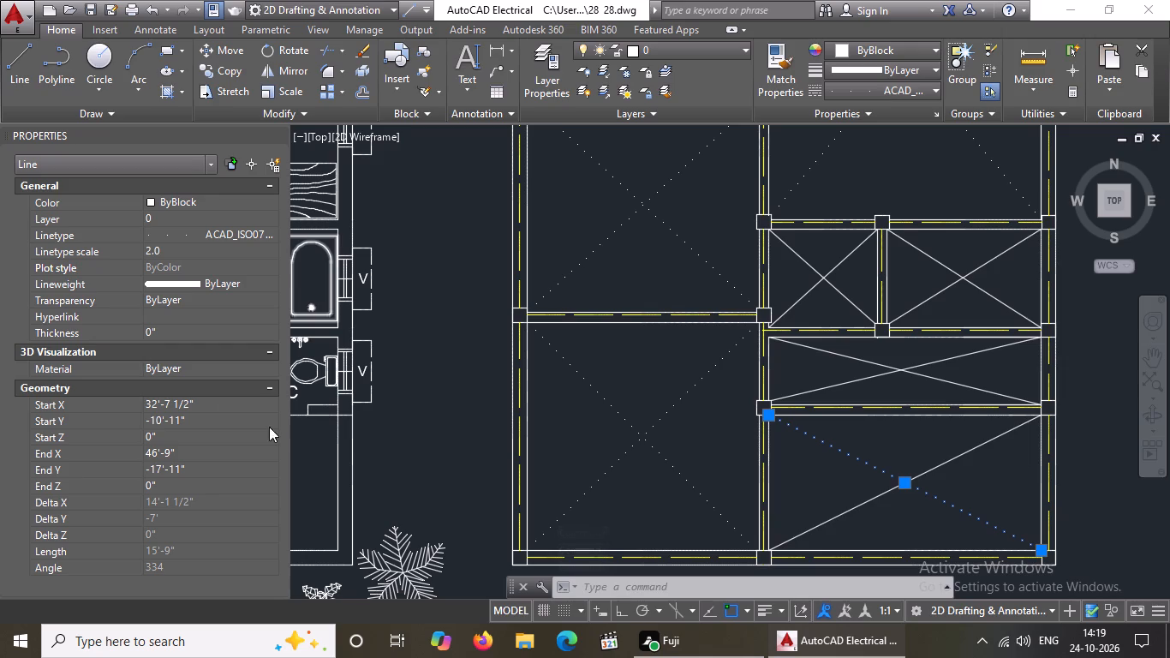
Set the bottom-right room's rising diagonal to the ACAD_ISO07W100 linetype and linetype scale 2.
{"action": "left_click", "coordinate": [839, 514]}
{"action": "left_click", "coordinate": [875, 80]}
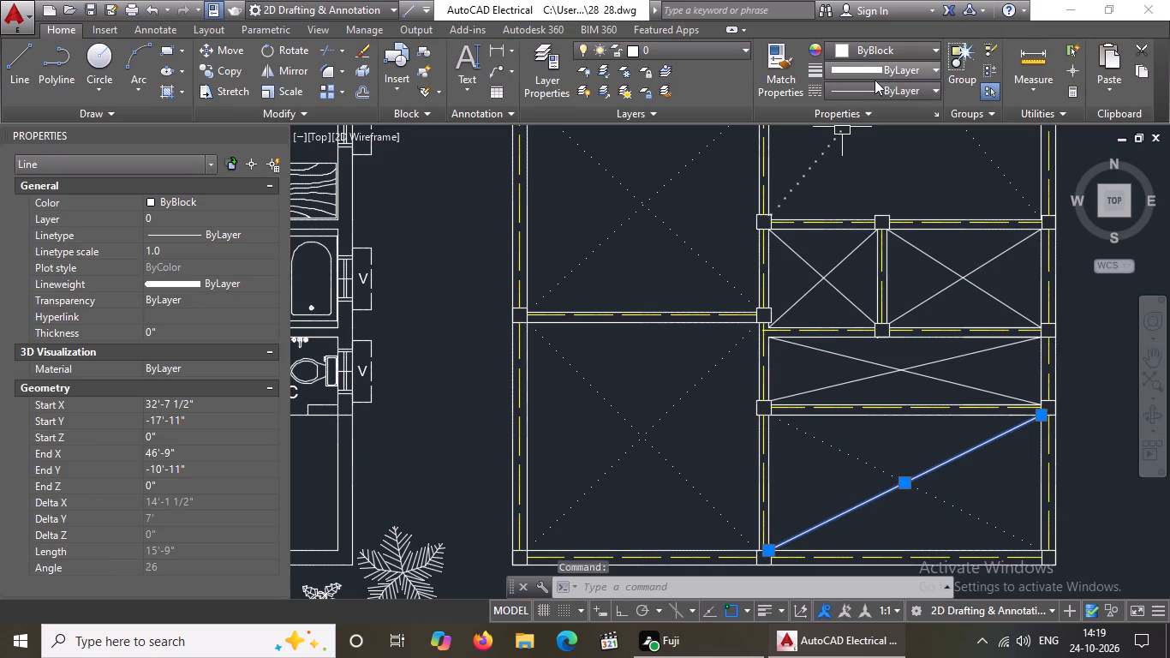
{"action": "left_click", "coordinate": [797, 135]}
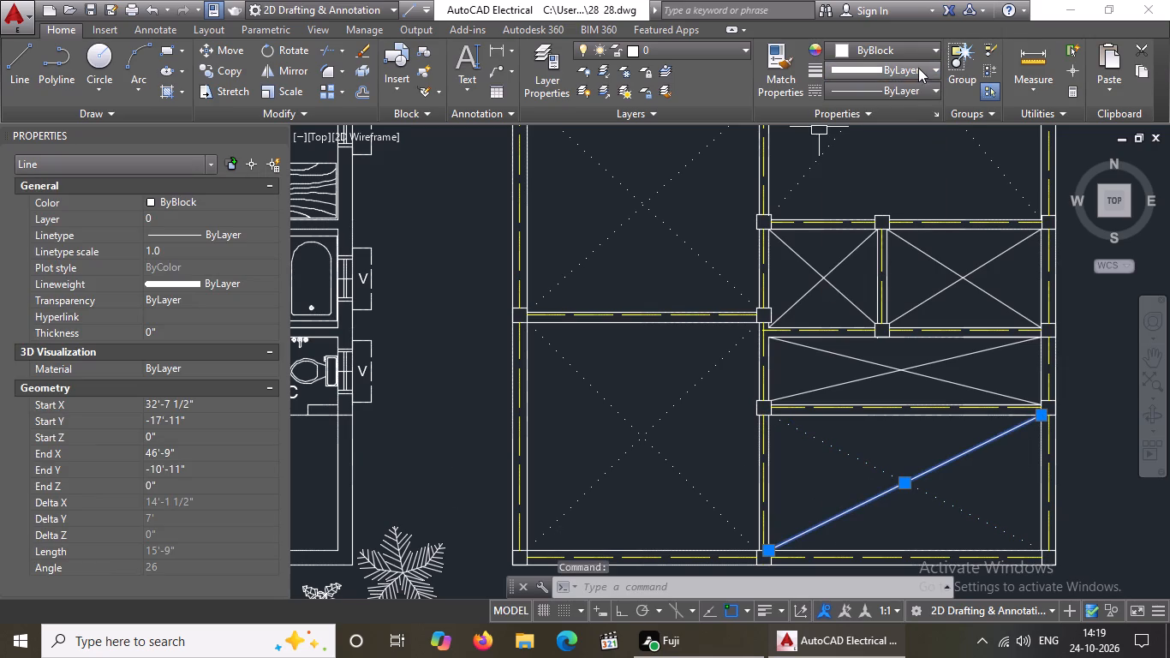
{"action": "left_click", "coordinate": [910, 83]}
{"action": "left_click", "coordinate": [843, 175]}
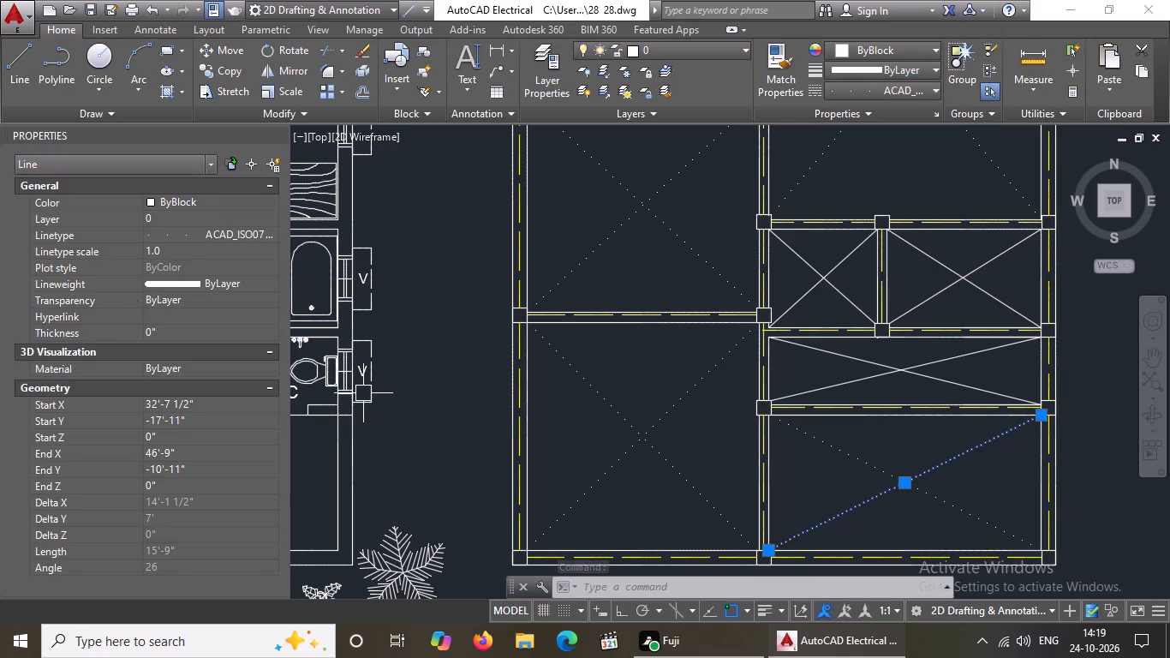
{"action": "left_click", "coordinate": [199, 249]}
{"action": "key", "text": "BackSpace"}
{"action": "key", "text": "BackSpace"}
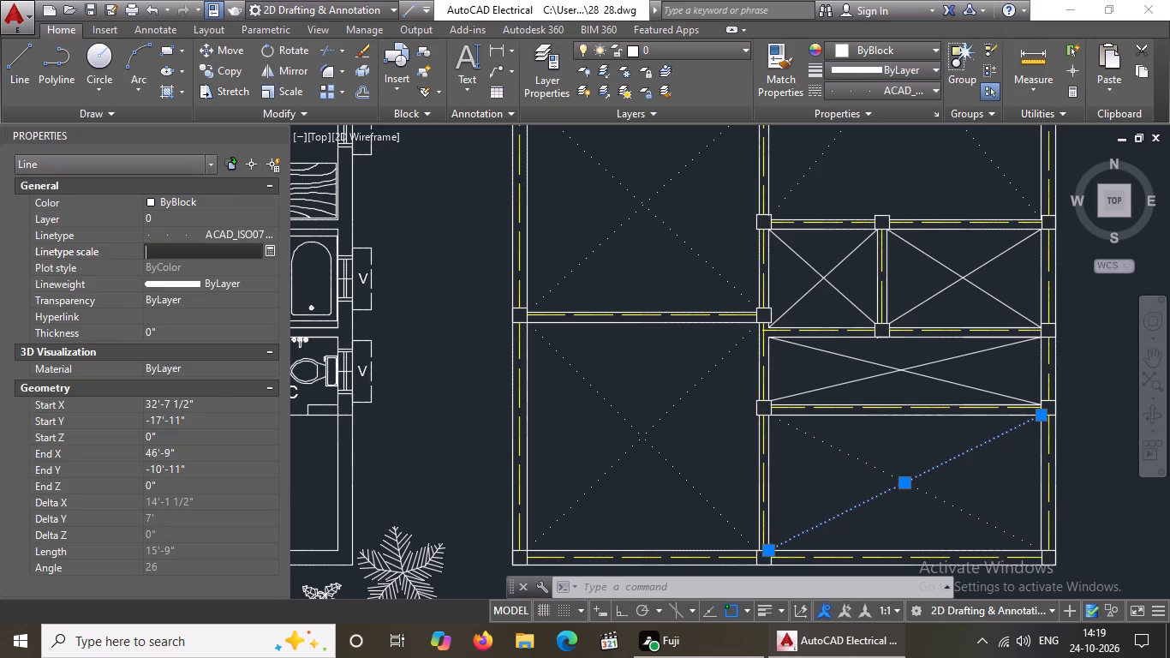
{"action": "key", "text": "2"}
{"action": "key", "text": "Return"}
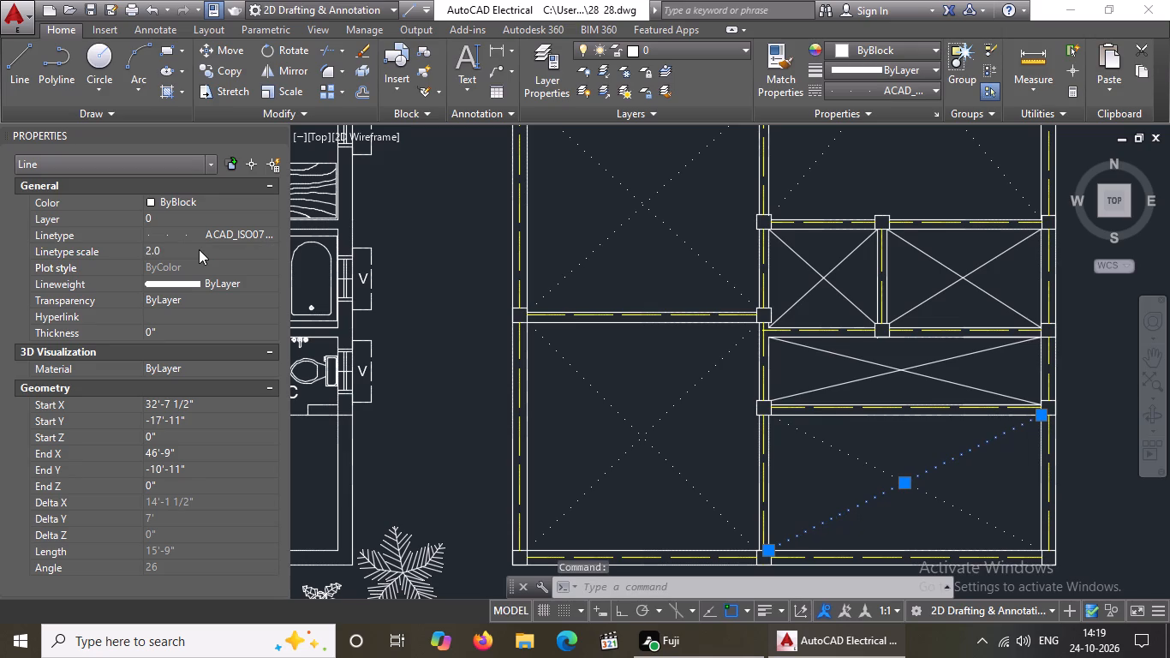
Give the falling diagonal of the narrow room just above the bottom-right room the ACAD_ISO07W100 linetype at linetype scale 2.
{"action": "scroll", "coordinate": [878, 464], "scroll_direction": "down", "scroll_amount": 3}
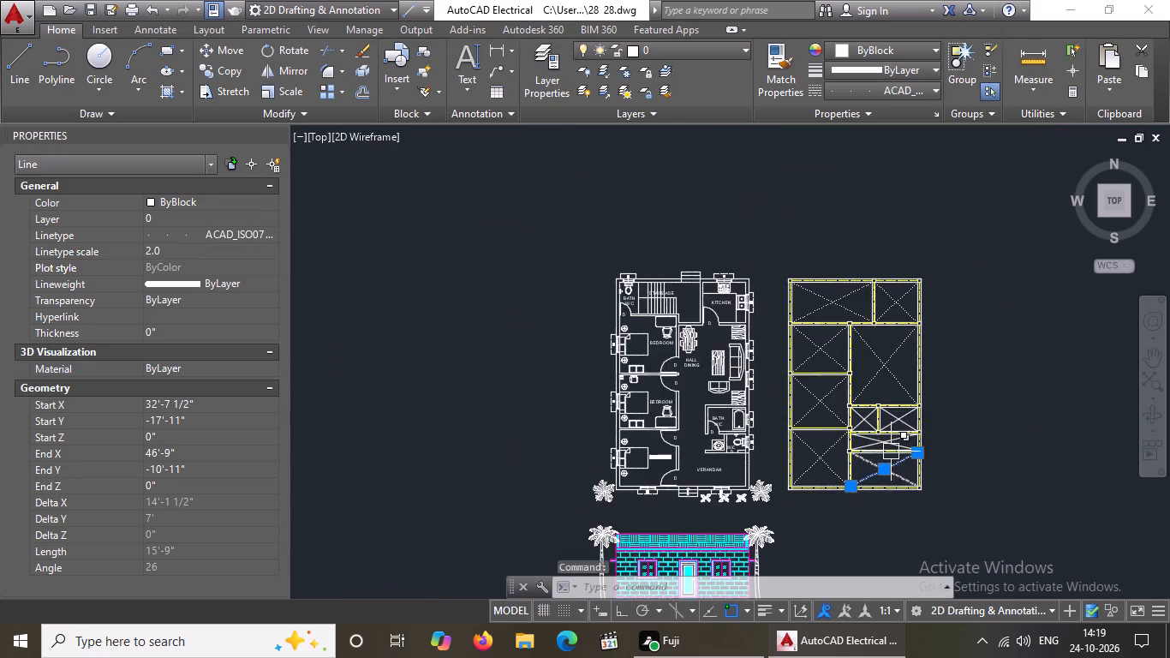
{"action": "scroll", "coordinate": [898, 438], "scroll_direction": "up", "scroll_amount": 3}
{"action": "left_click", "coordinate": [774, 441]}
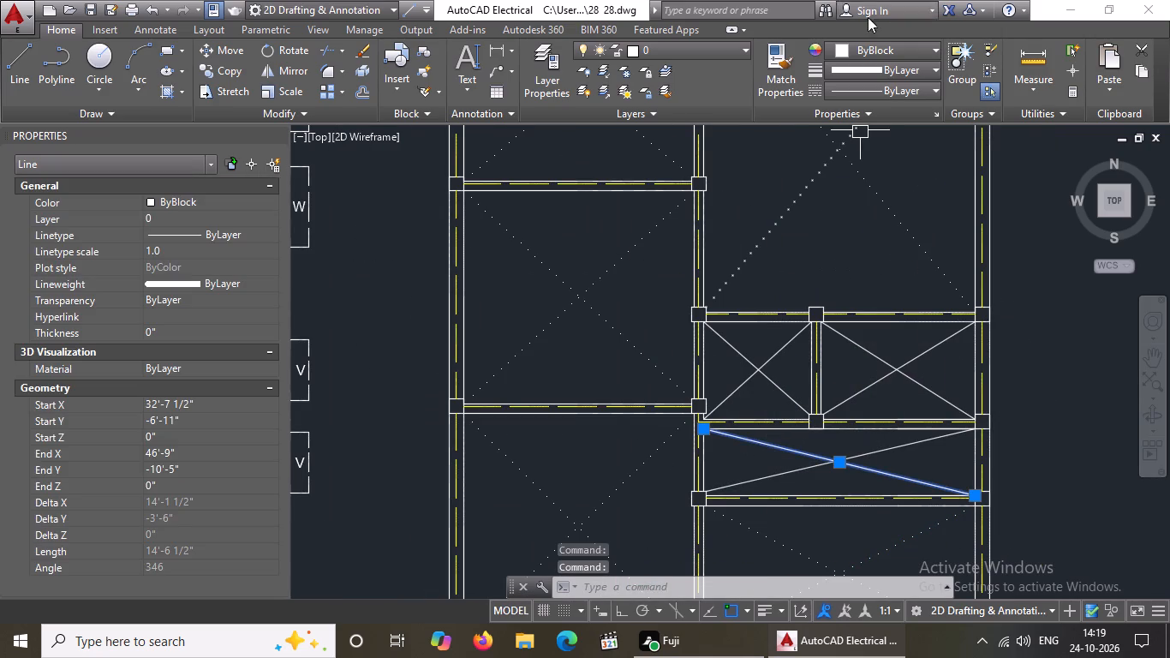
{"action": "left_click_drag", "start_coordinate": [873, 84], "coordinate": [875, 92]}
{"action": "left_click", "coordinate": [855, 176]}
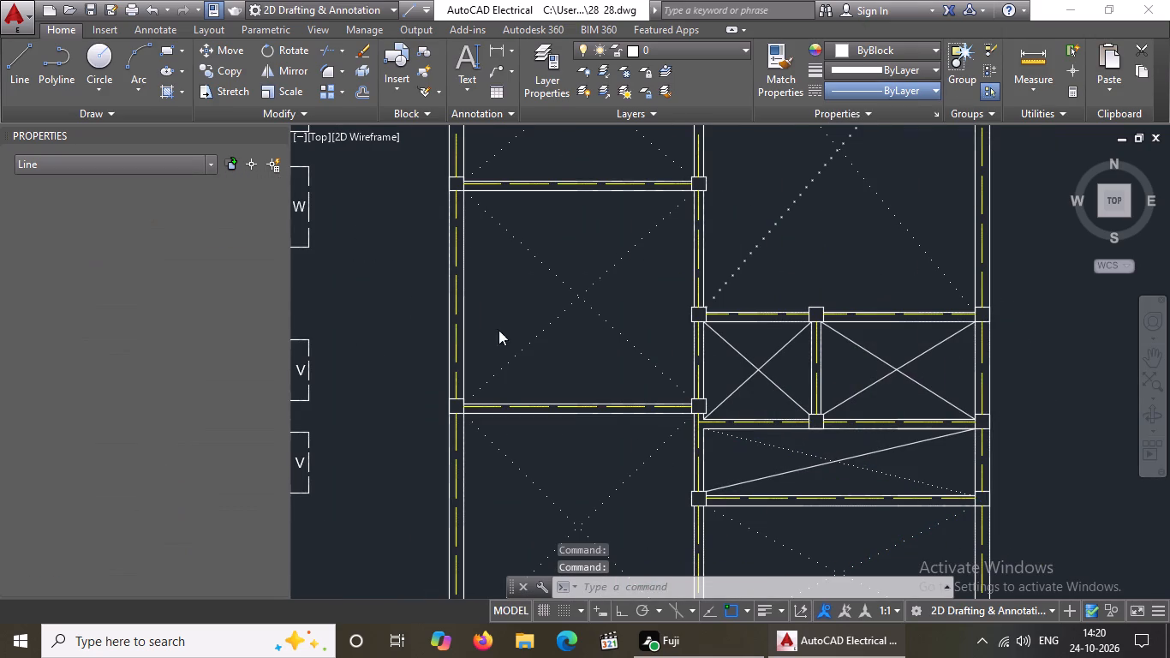
{"action": "left_click", "coordinate": [175, 256]}
{"action": "key", "text": "BackSpace"}
{"action": "key", "text": "BackSpace"}
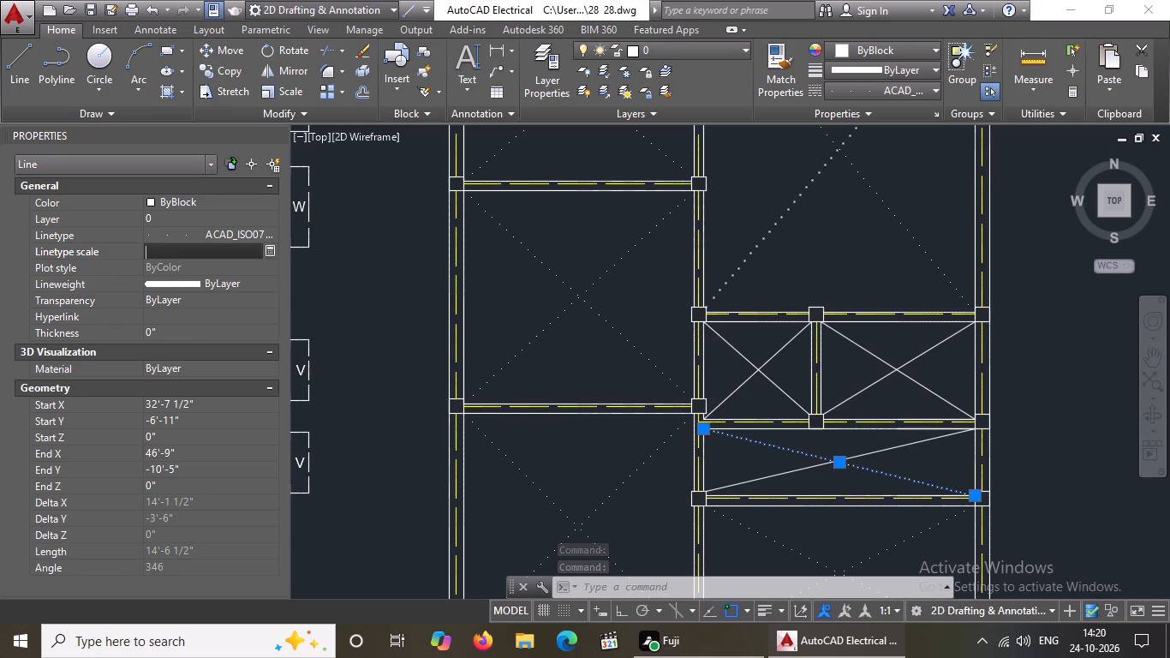
{"action": "key", "text": "2"}
{"action": "key", "text": "Return"}
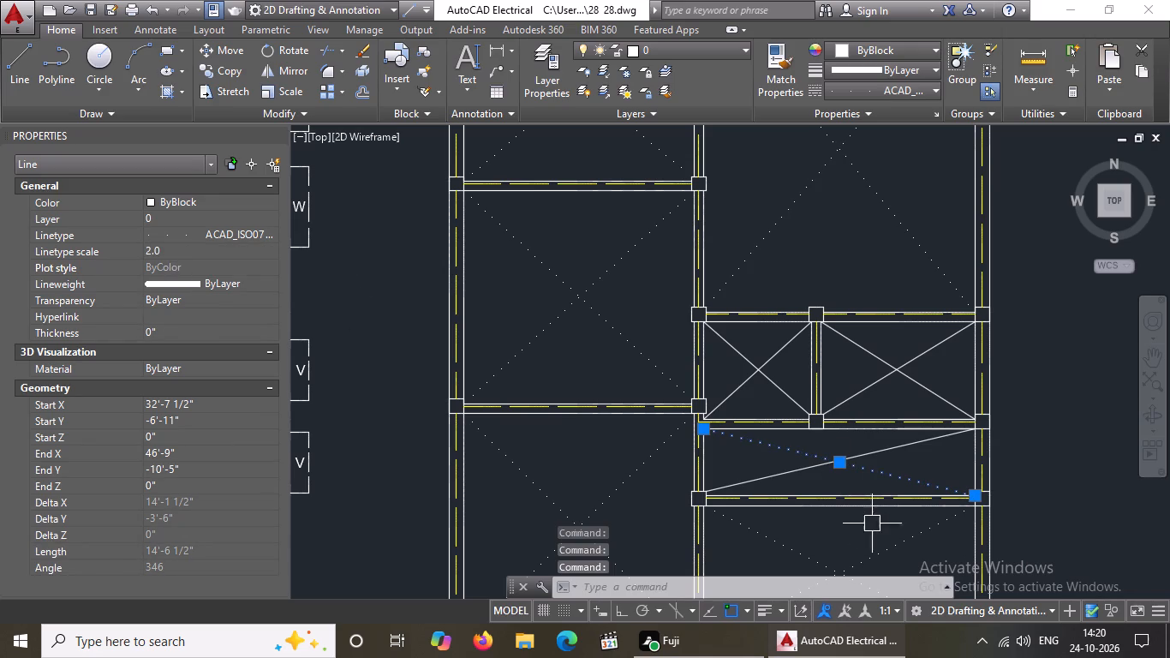
Apply the ACAD_ISO07W100 linetype with linetype scale 2 to the narrow room's rising diagonal.
{"action": "left_click", "coordinate": [780, 470]}
{"action": "left_click", "coordinate": [905, 87]}
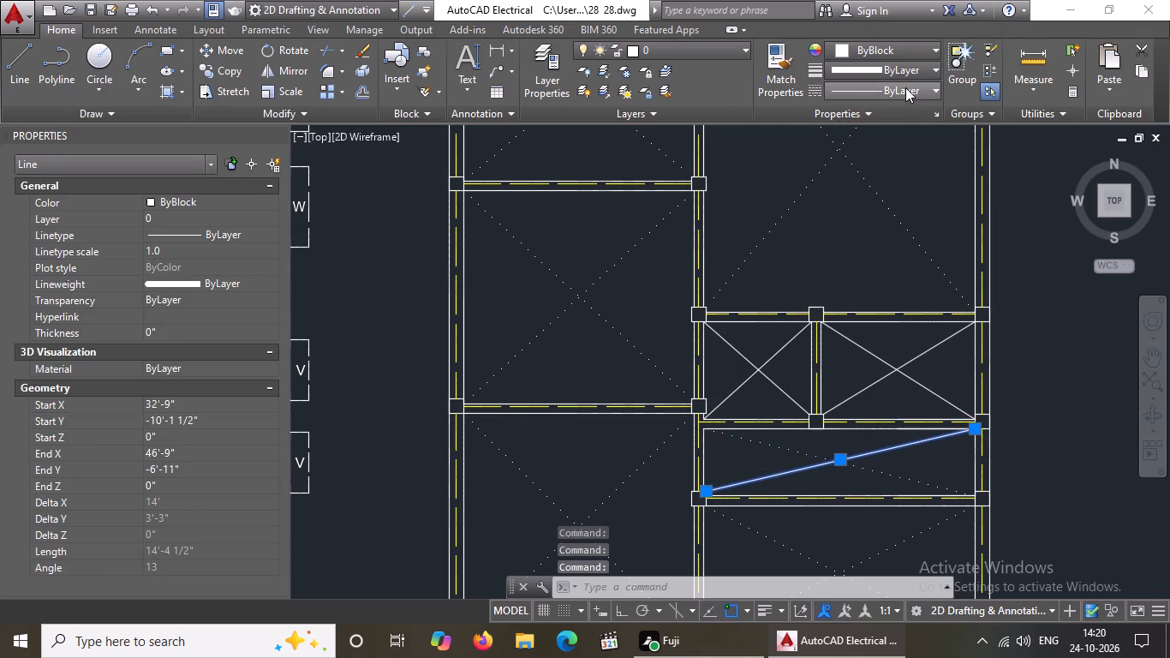
{"action": "left_click", "coordinate": [845, 175]}
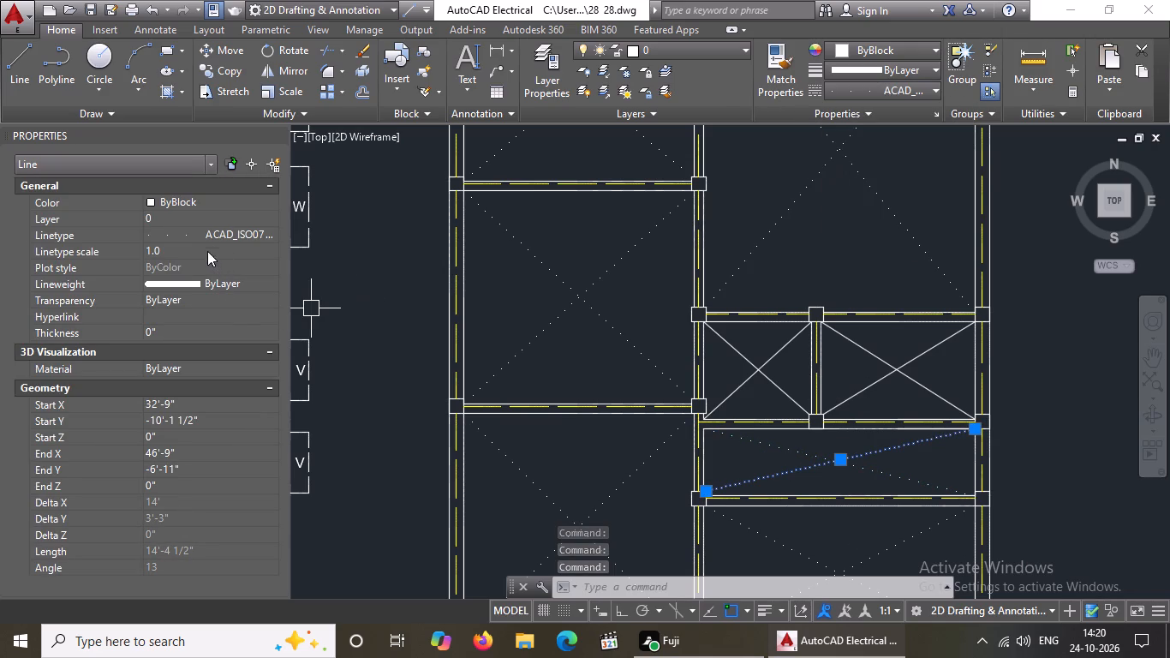
{"action": "left_click", "coordinate": [191, 254]}
{"action": "key", "text": "BackSpace"}
{"action": "key", "text": "BackSpace"}
{"action": "key", "text": "2"}
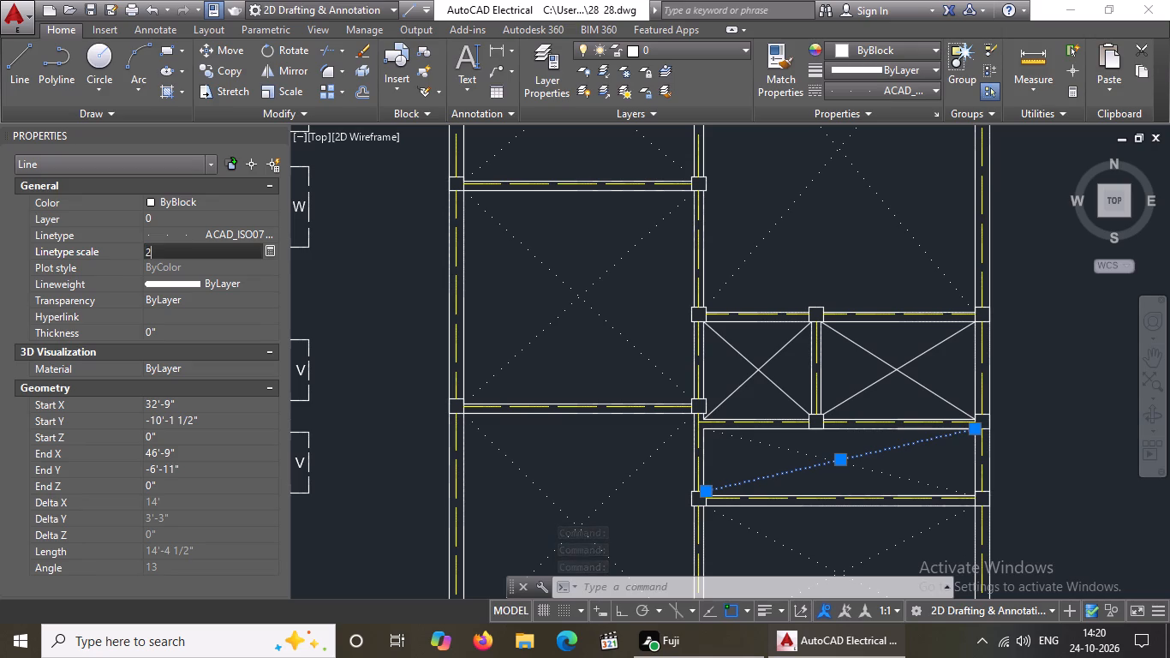
{"action": "key", "text": "Return"}
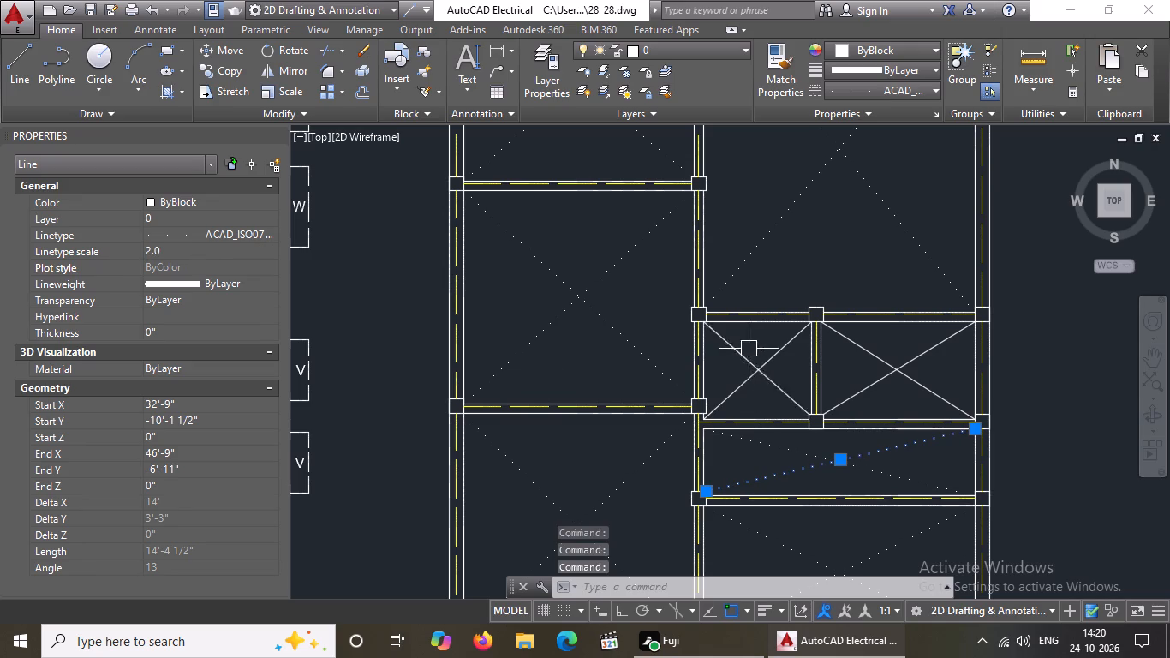
Set the falling diagonal of the left small room above the narrow room to linetype ACAD_ISO07W100 and linetype scale 2.
{"action": "left_click", "coordinate": [735, 355]}
{"action": "left_click", "coordinate": [875, 48]}
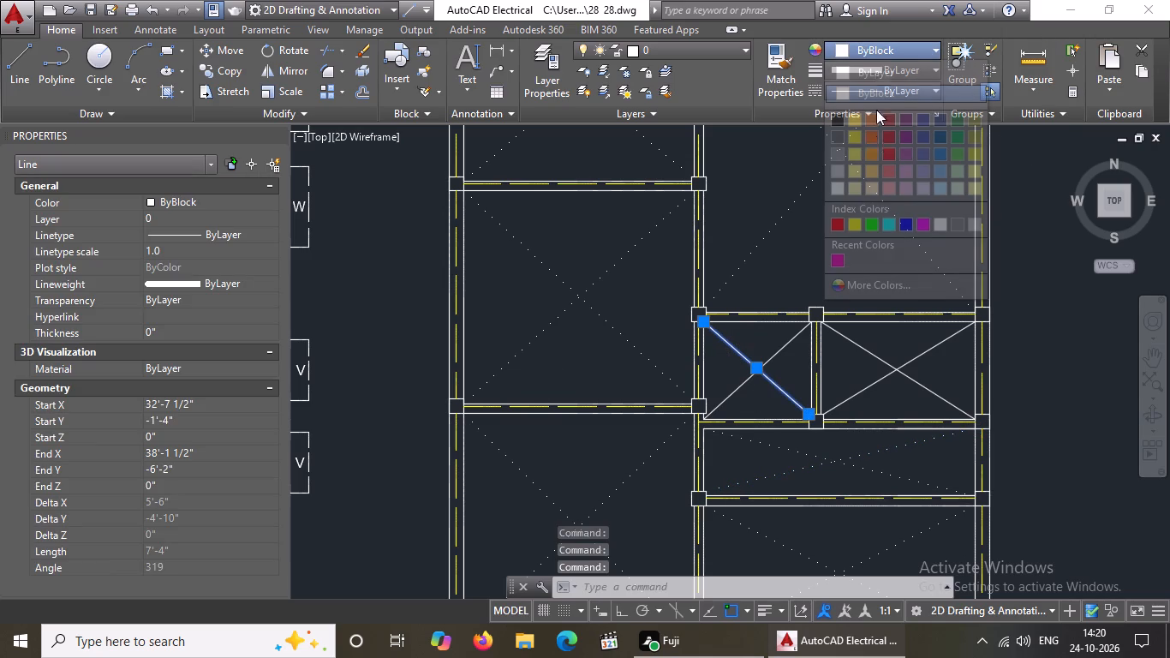
{"action": "left_click", "coordinate": [762, 181]}
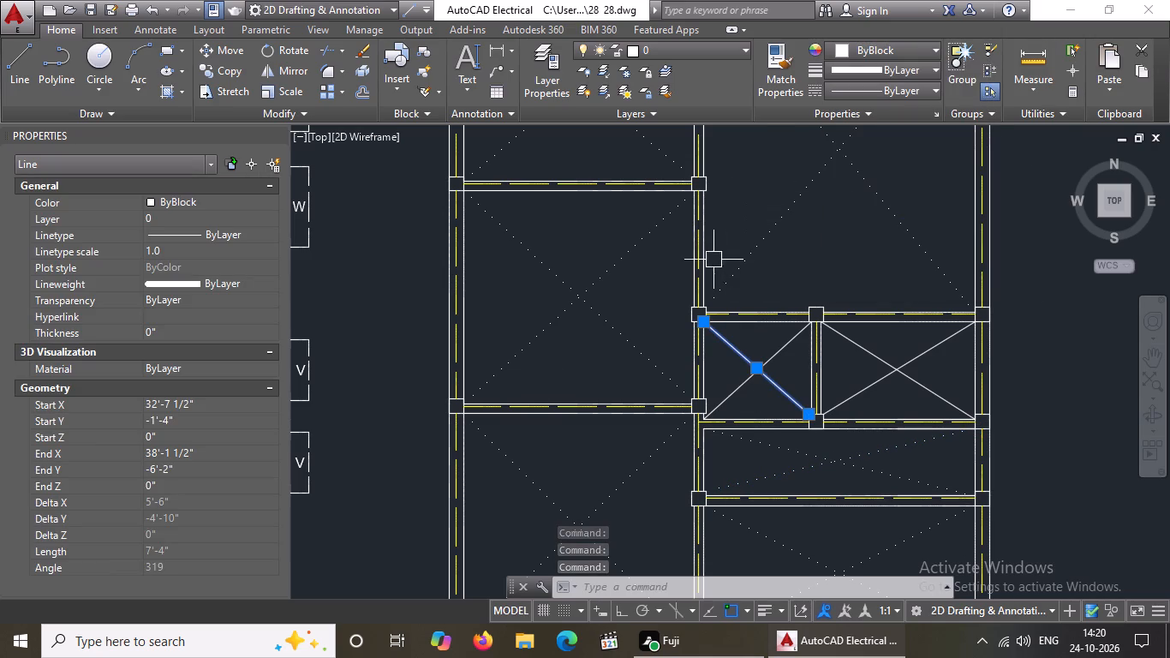
{"action": "left_click", "coordinate": [907, 88]}
{"action": "left_click", "coordinate": [857, 168]}
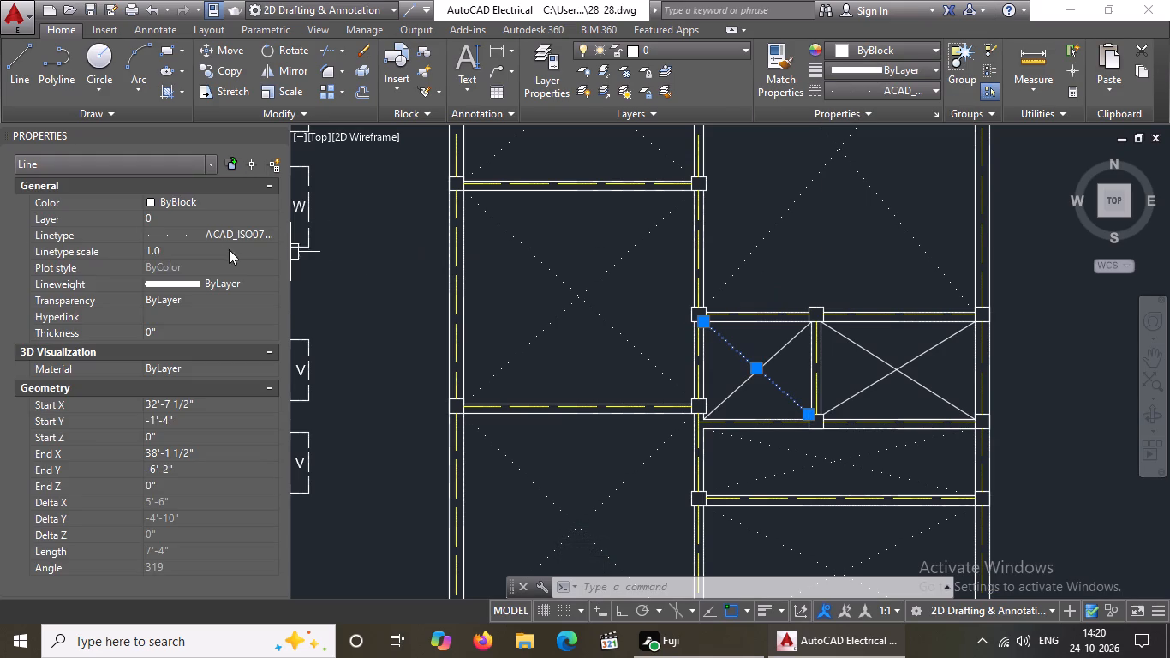
{"action": "left_click", "coordinate": [218, 249]}
{"action": "key", "text": "BackSpace"}
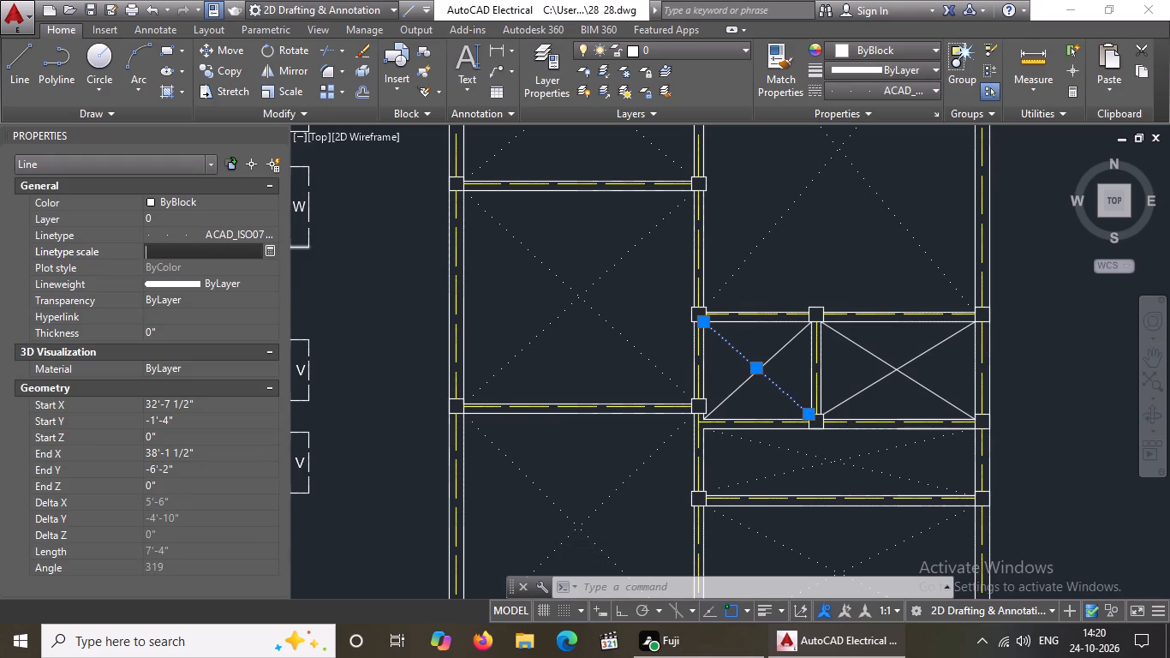
{"action": "key", "text": "BackSpace"}
{"action": "key", "text": "2"}
{"action": "key", "text": "Return"}
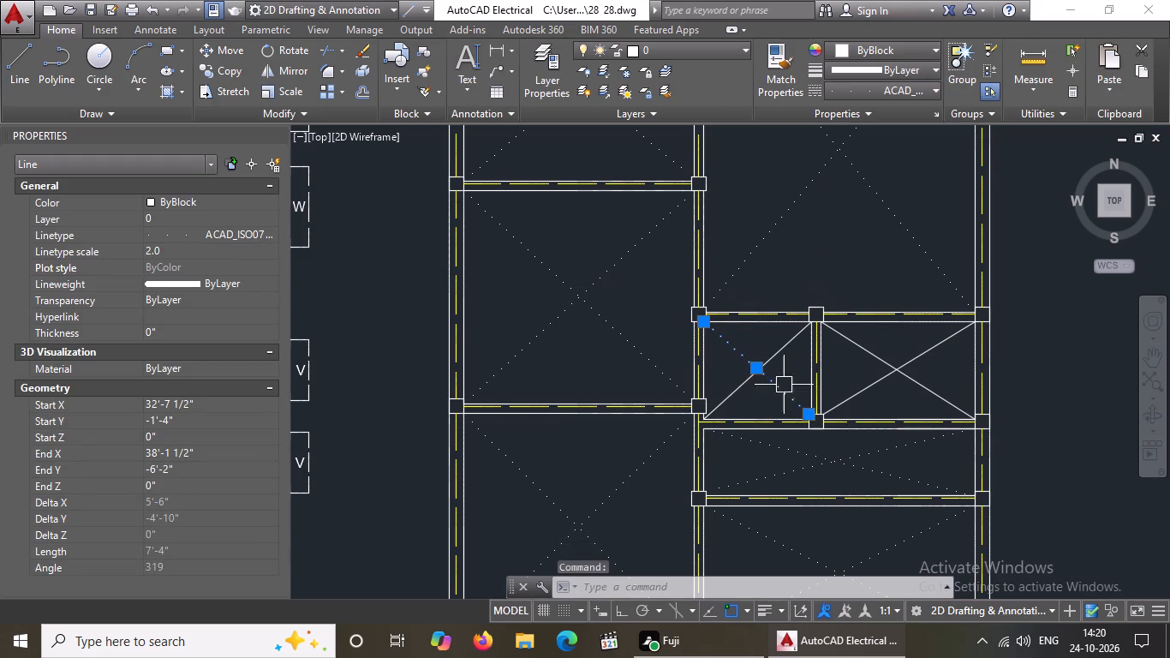
Give the rising diagonal of the left one of the two small rooms the ACAD_ISO07W100 linetype at linetype scale 2.
{"action": "left_click", "coordinate": [725, 394]}
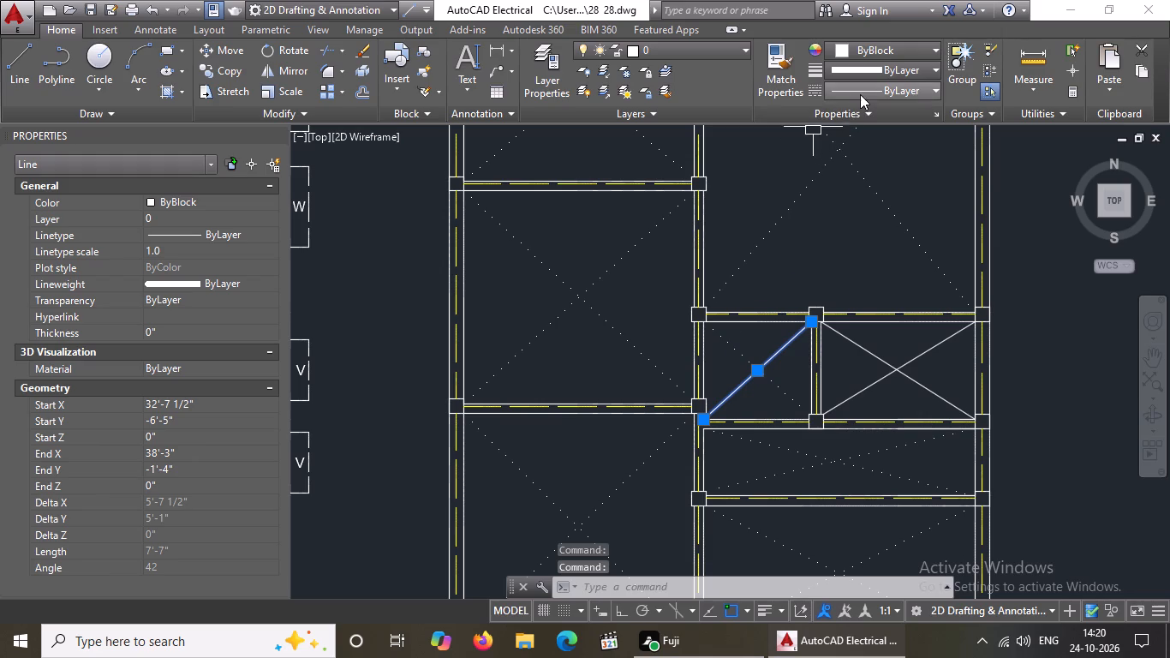
{"action": "left_click", "coordinate": [860, 93]}
{"action": "left_click", "coordinate": [845, 180]}
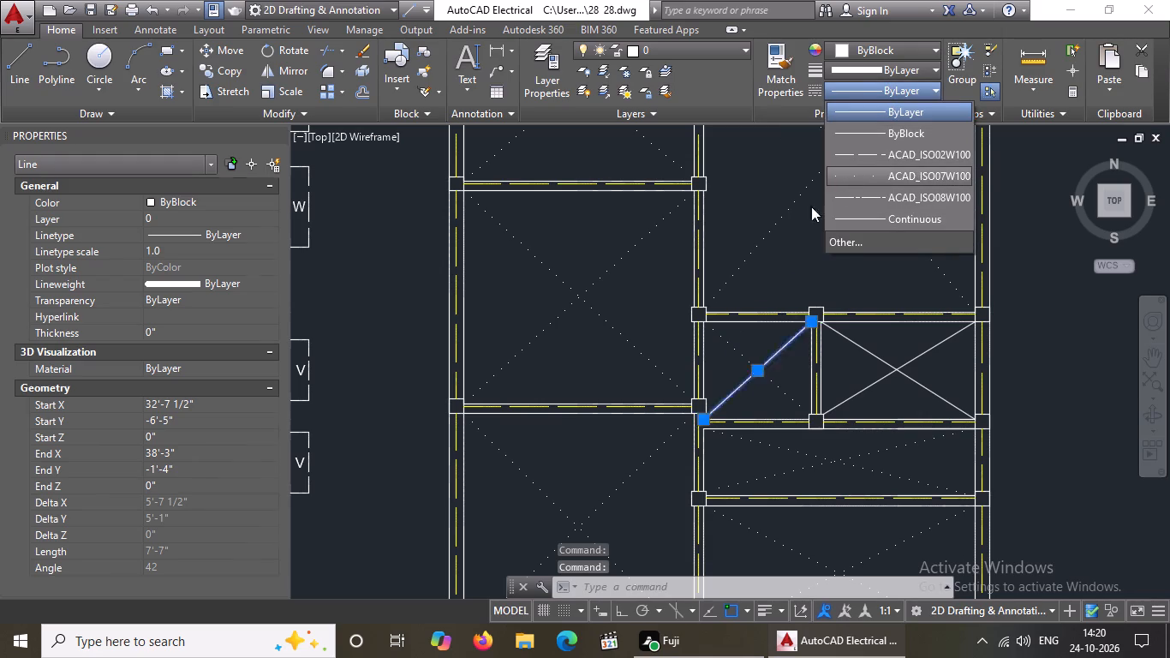
{"action": "left_click", "coordinate": [188, 248]}
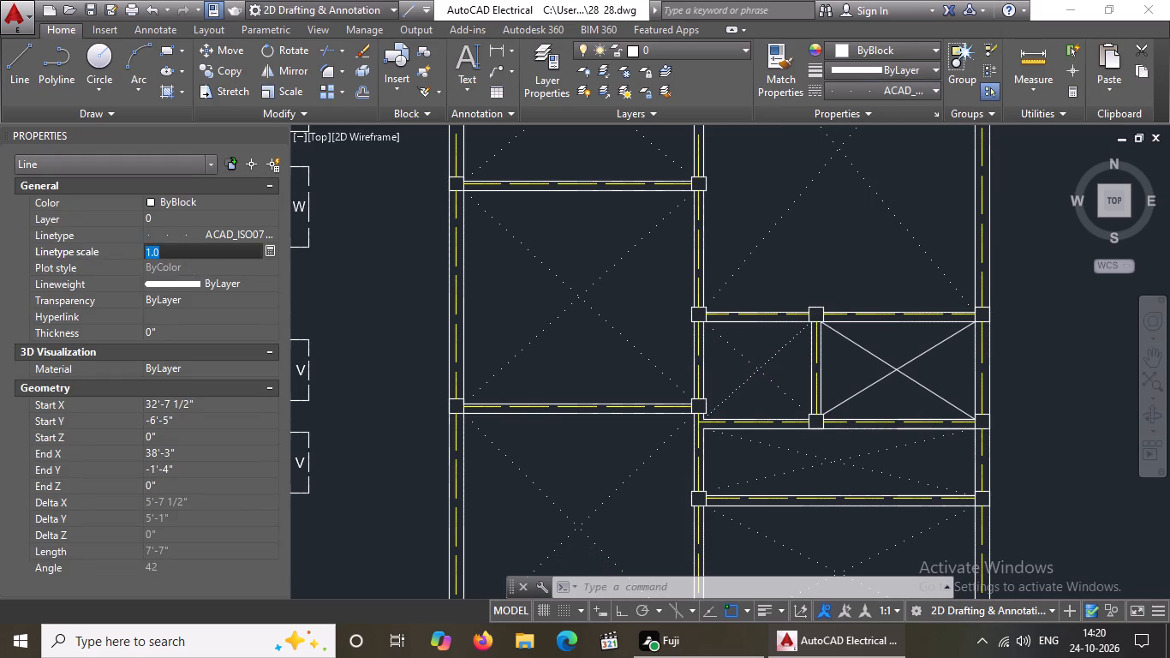
{"action": "key", "text": "BackSpace"}
{"action": "key", "text": "BackSpace"}
{"action": "key", "text": "2"}
{"action": "key", "text": "Return"}
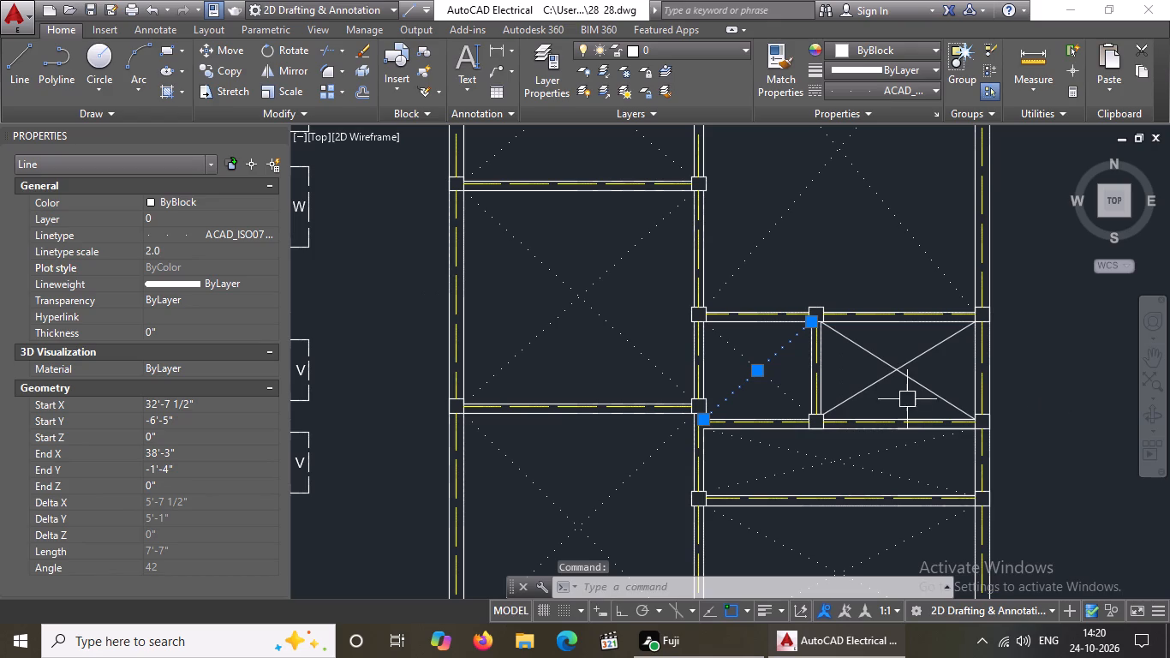
Apply the ACAD_ISO07W100 linetype and a linetype scale of 2 to the right small room's falling diagonal.
{"action": "left_click", "coordinate": [878, 356]}
{"action": "left_click", "coordinate": [910, 91]}
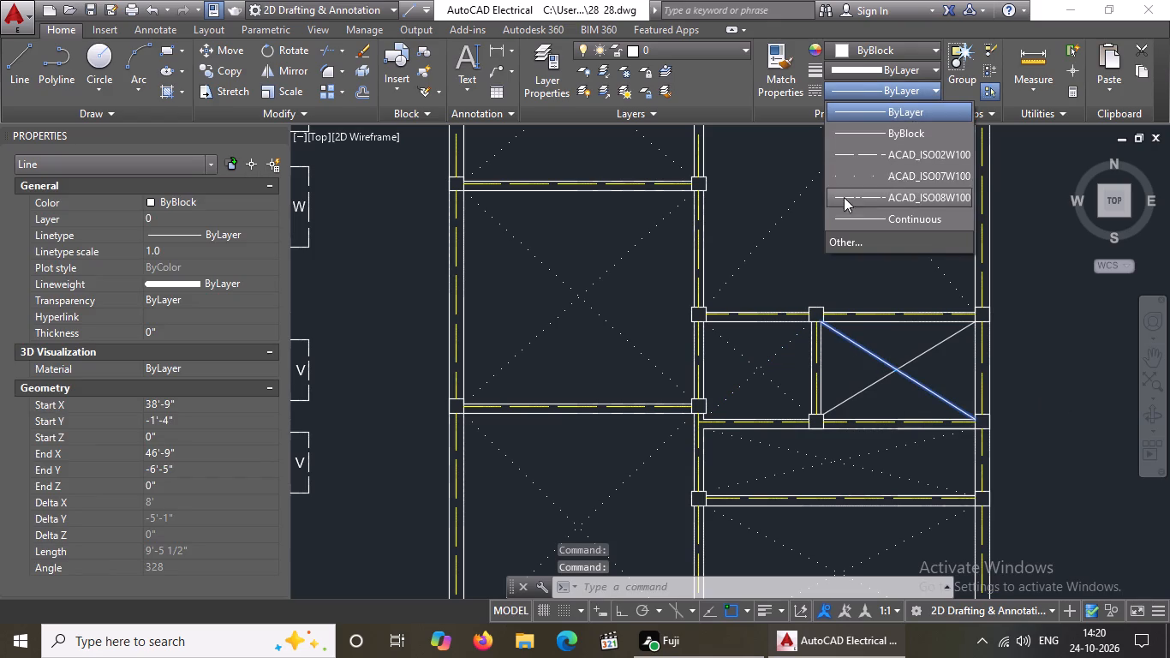
{"action": "left_click", "coordinate": [867, 174]}
{"action": "left_click", "coordinate": [178, 248]}
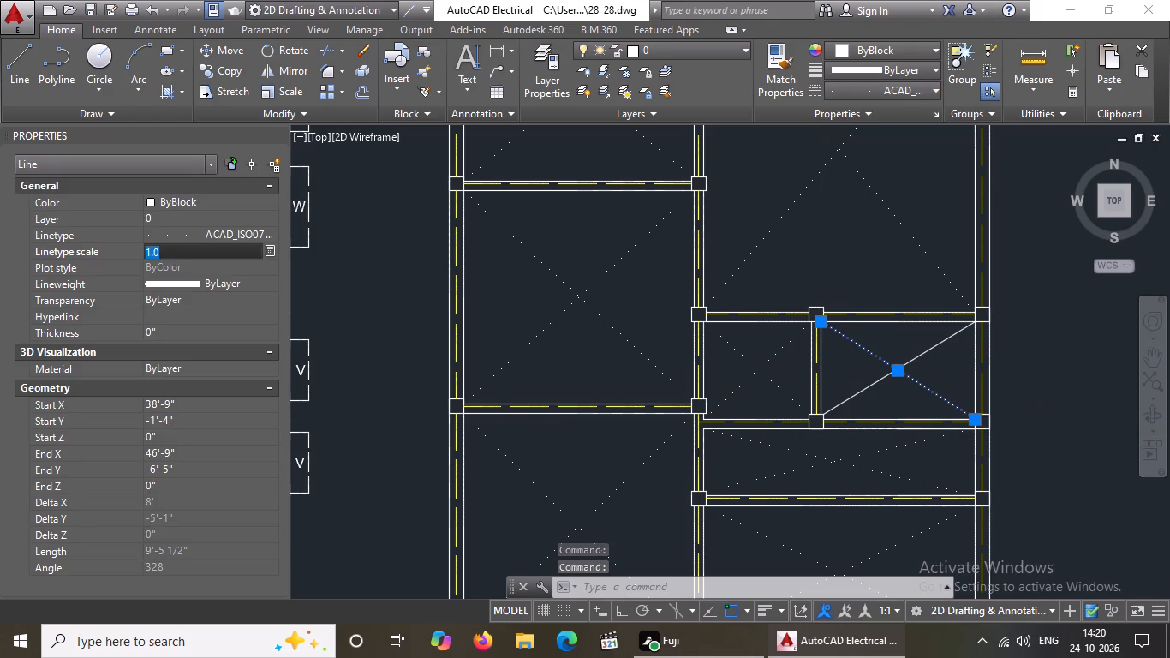
{"action": "key", "text": "BackSpace"}
{"action": "key", "text": "BackSpace"}
{"action": "key", "text": "2"}
{"action": "key", "text": "Return"}
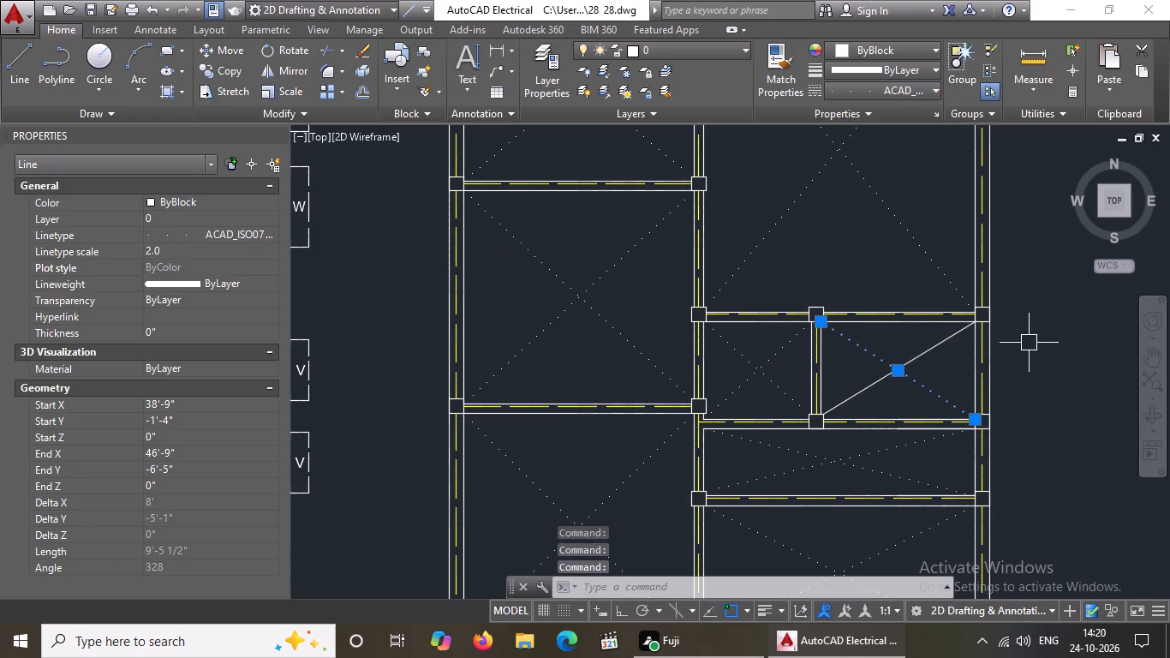
Apply the ACAD_ISO07W100 linetype and a linetype scale of 2 to the right small room's rising diagonal.
{"action": "left_click", "coordinate": [875, 392]}
{"action": "left_click", "coordinate": [872, 86]}
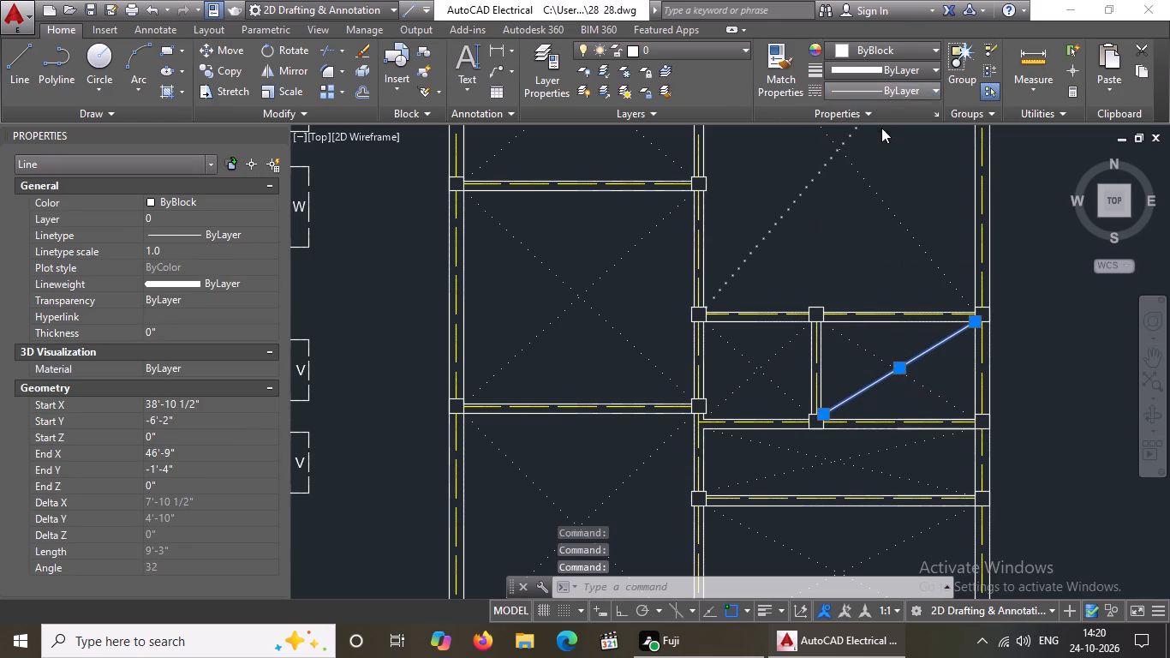
{"action": "left_click", "coordinate": [876, 174]}
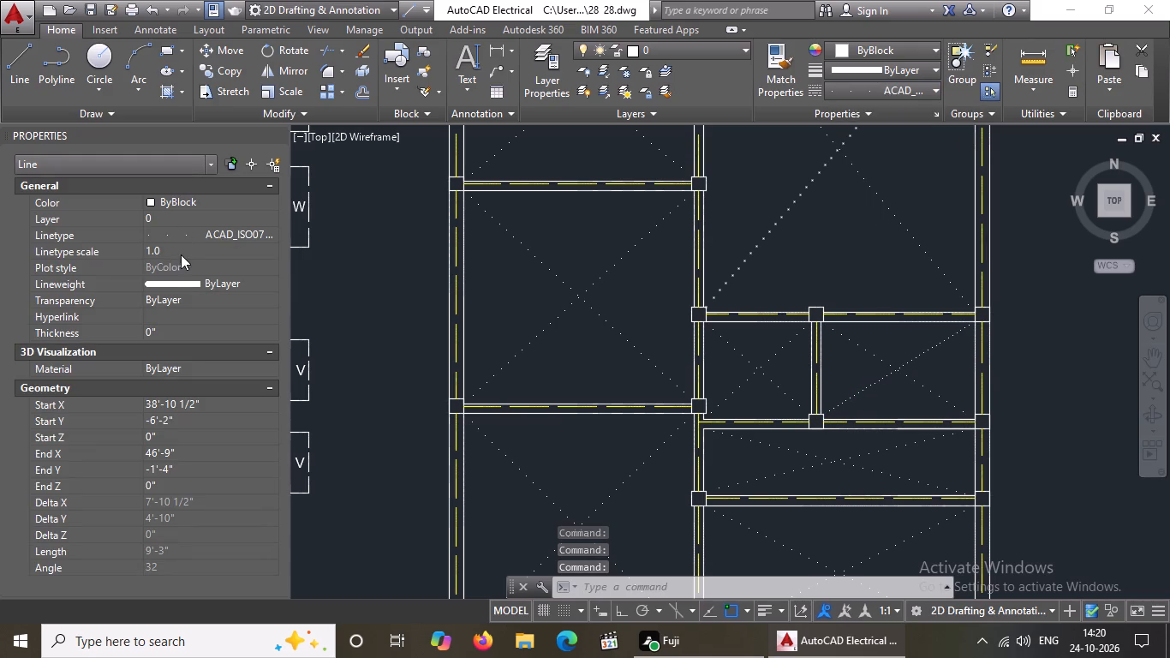
{"action": "left_click", "coordinate": [182, 253]}
{"action": "key", "text": "BackSpace"}
{"action": "key", "text": "BackSpace"}
{"action": "key", "text": "2"}
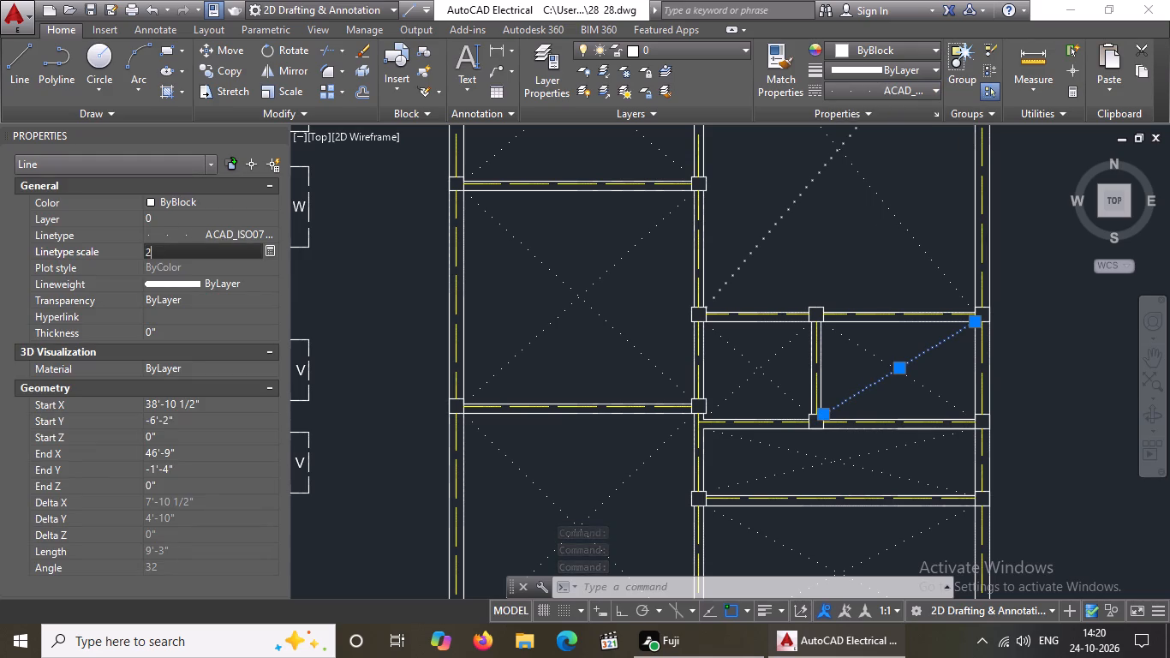
{"action": "key", "text": "Return"}
{"action": "scroll", "coordinate": [821, 293], "scroll_direction": "down", "scroll_amount": 5}
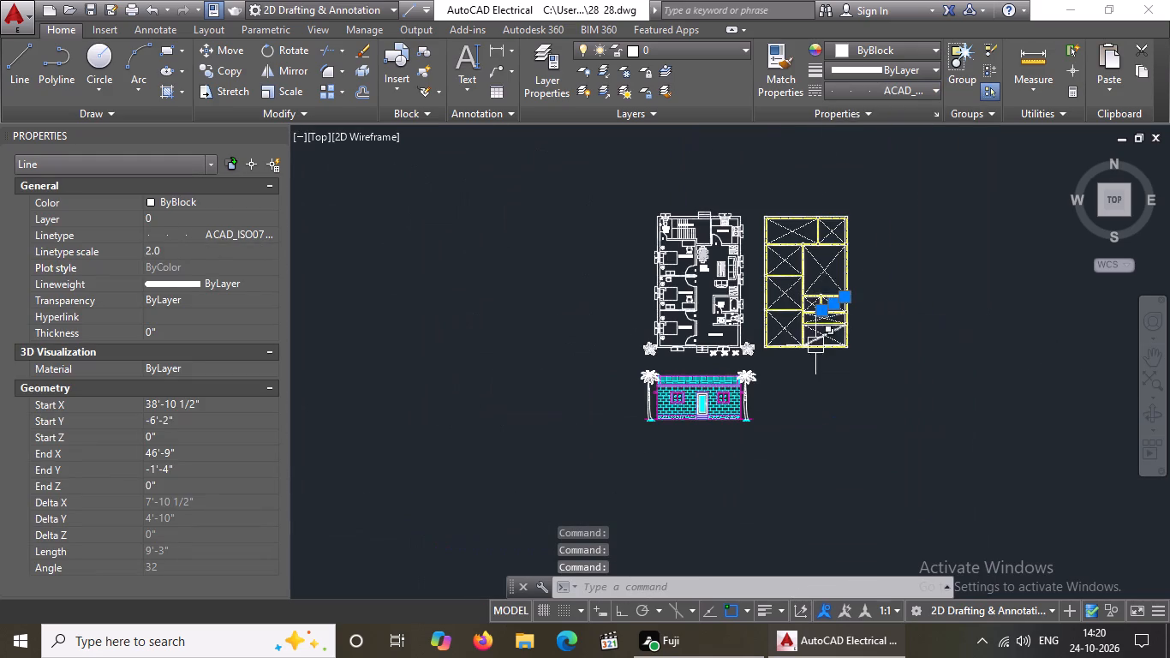
{"action": "scroll", "coordinate": [813, 332], "scroll_direction": "up", "scroll_amount": 3}
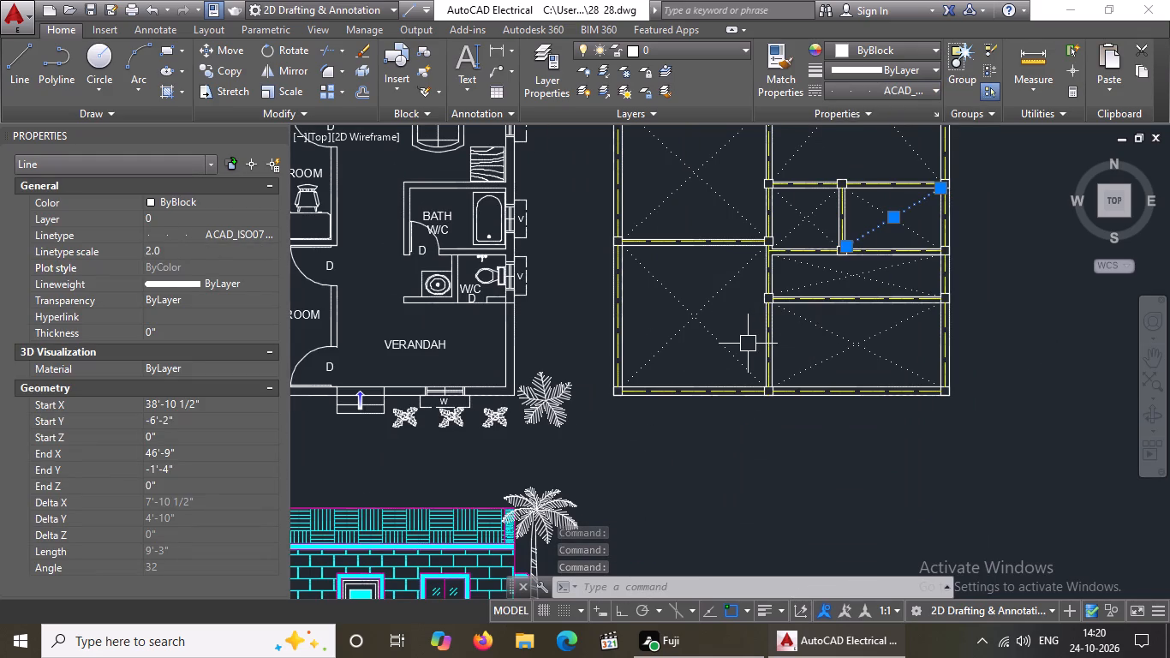
{"action": "scroll", "coordinate": [773, 354], "scroll_direction": "up", "scroll_amount": 1}
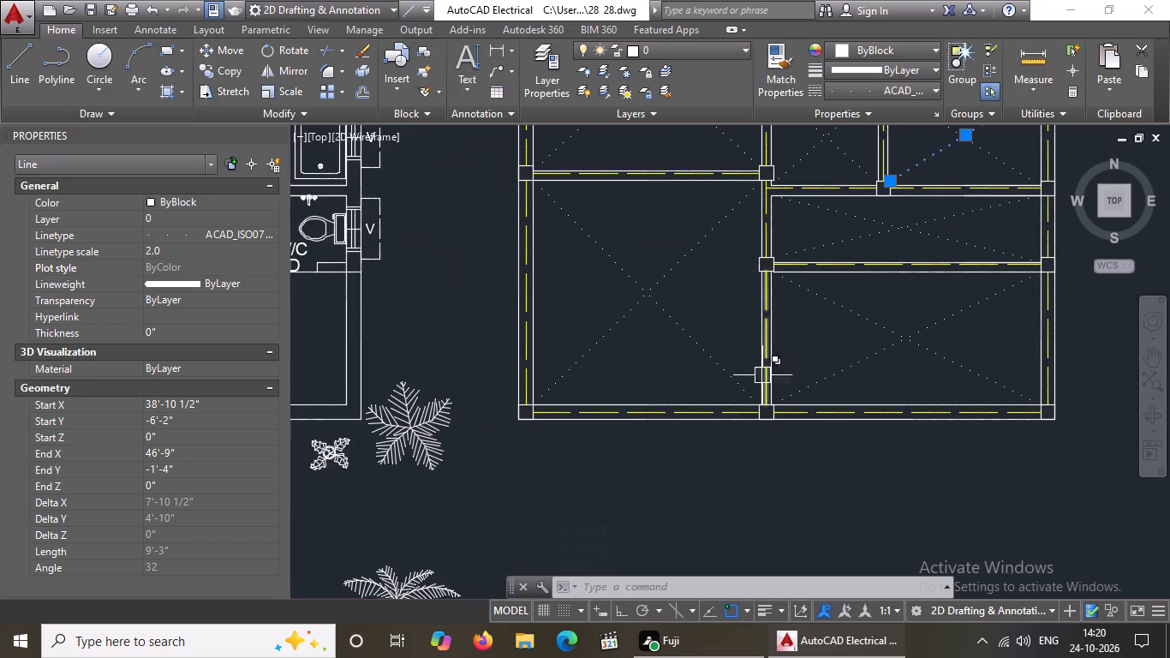
{"action": "scroll", "coordinate": [482, 375], "scroll_direction": "up", "scroll_amount": 2}
{"action": "scroll", "coordinate": [729, 367], "scroll_direction": "down", "scroll_amount": 2}
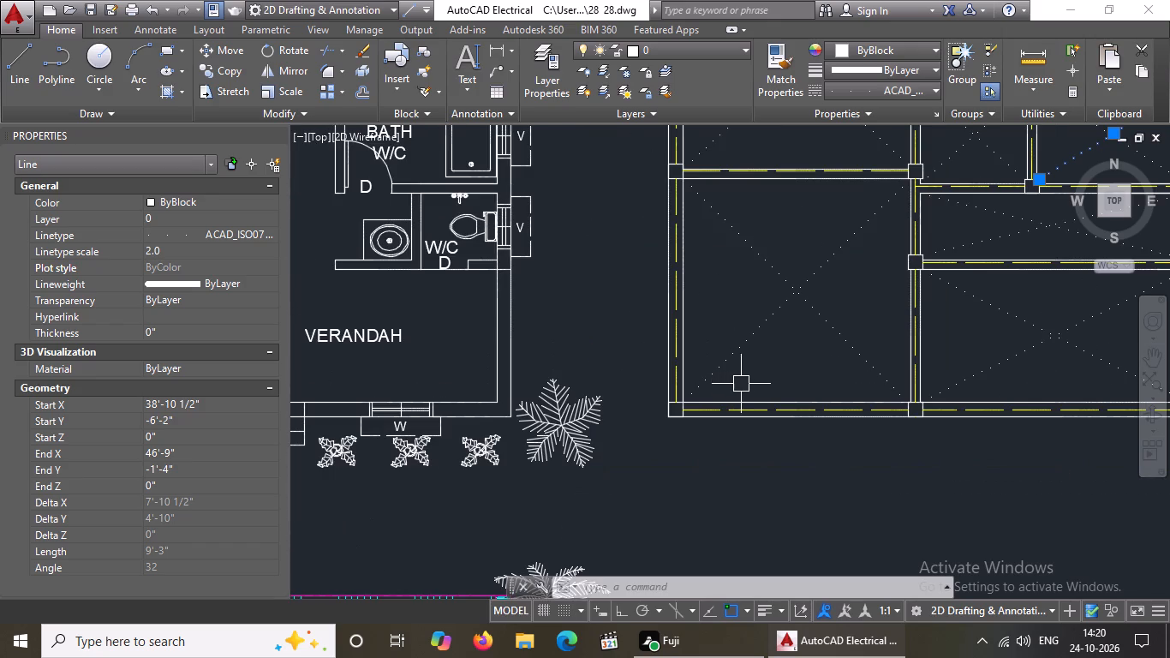
{"action": "scroll", "coordinate": [773, 371], "scroll_direction": "down", "scroll_amount": 4}
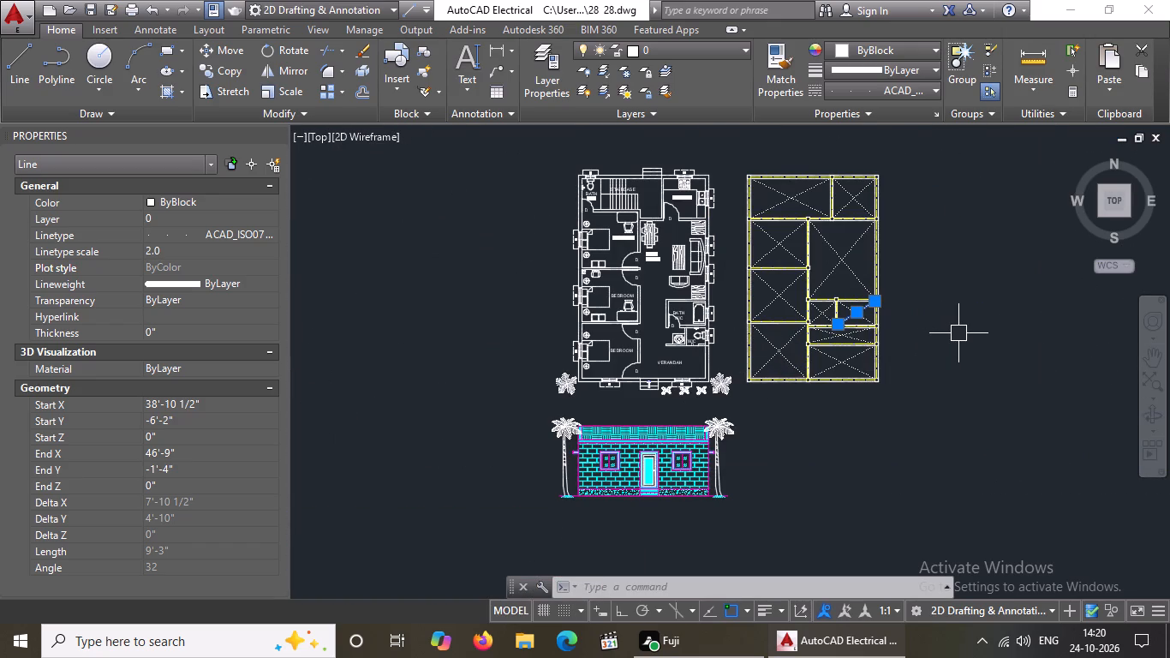
{"action": "key", "text": "Escape"}
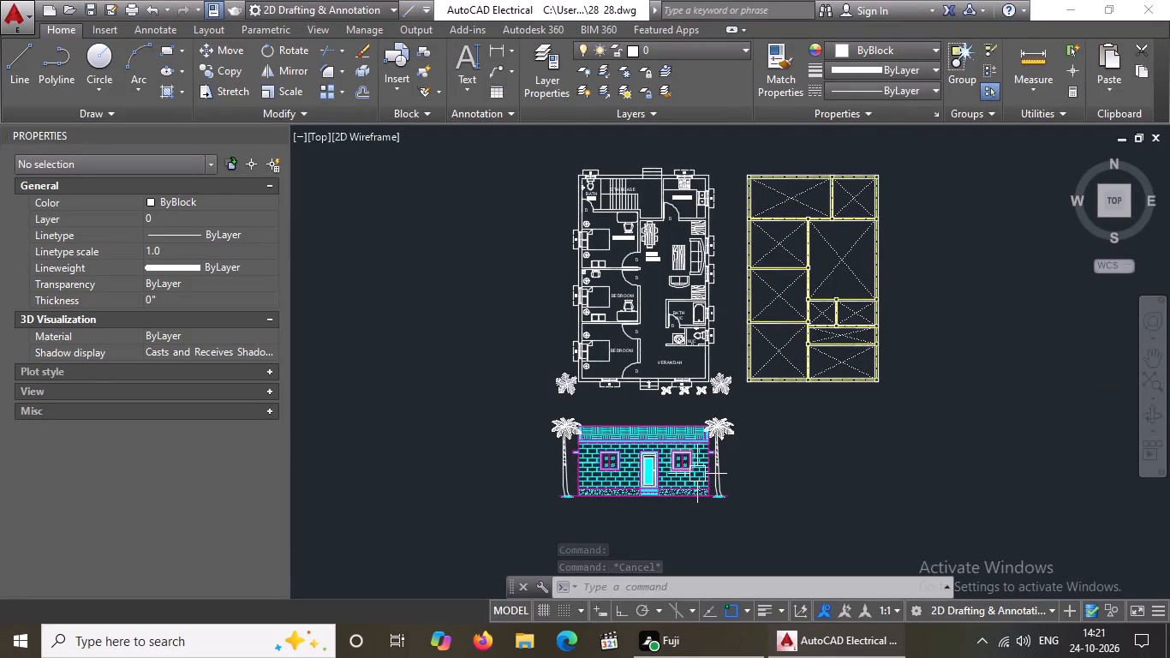
Colour the inner and outer lines of the beam along the lower-left room's bottom edge blue 39,118,187.
{"action": "scroll", "coordinate": [759, 325], "scroll_direction": "up", "scroll_amount": 2}
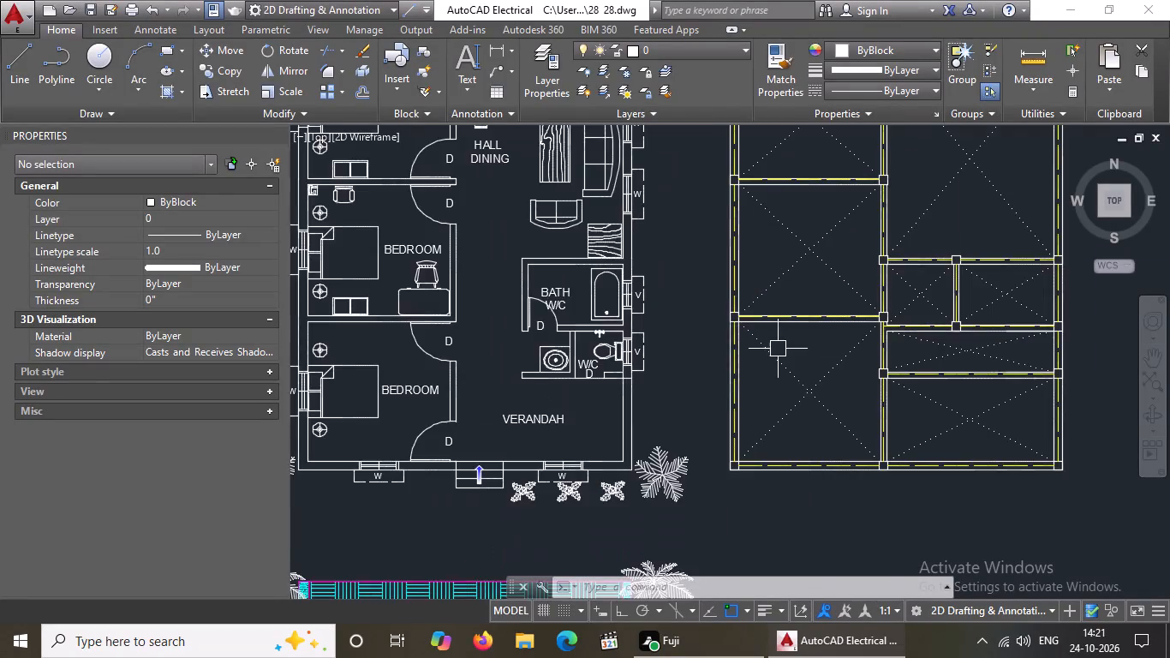
{"action": "scroll", "coordinate": [778, 349], "scroll_direction": "up", "scroll_amount": 2}
{"action": "scroll", "coordinate": [682, 361], "scroll_direction": "down", "scroll_amount": 3}
{"action": "scroll", "coordinate": [719, 424], "scroll_direction": "up", "scroll_amount": 3}
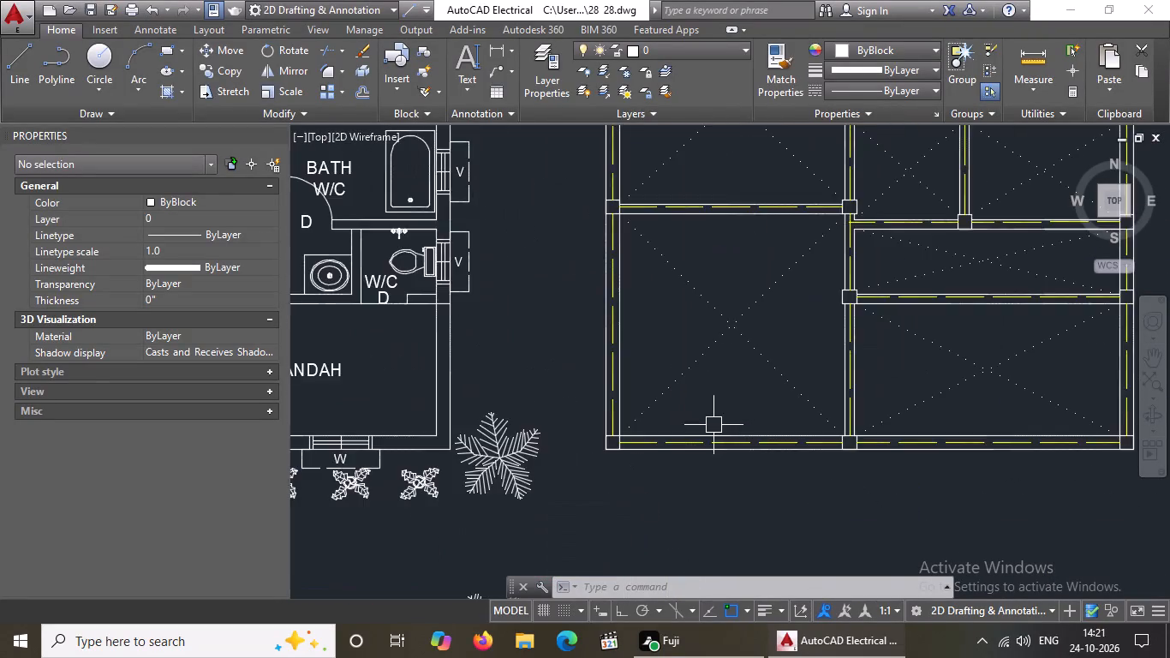
{"action": "scroll", "coordinate": [712, 426], "scroll_direction": "up", "scroll_amount": 3}
{"action": "left_click", "coordinate": [668, 473]}
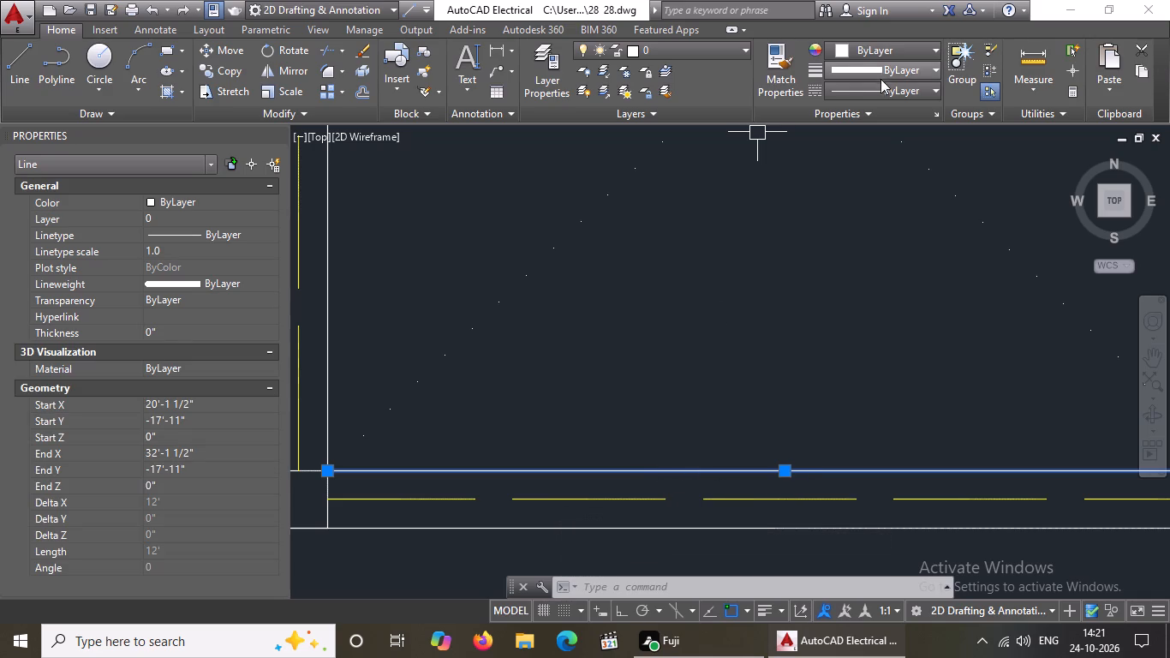
{"action": "left_click", "coordinate": [889, 45]}
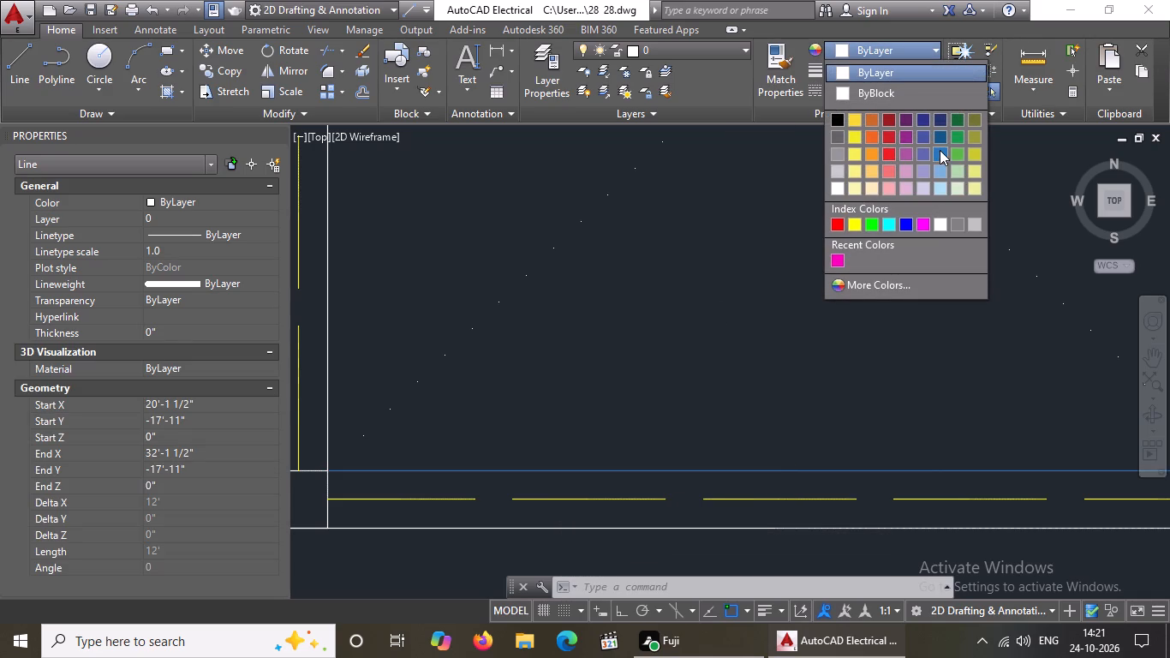
{"action": "left_click", "coordinate": [940, 150]}
{"action": "scroll", "coordinate": [722, 428], "scroll_direction": "down", "scroll_amount": 4}
{"action": "scroll", "coordinate": [724, 455], "scroll_direction": "up", "scroll_amount": 2}
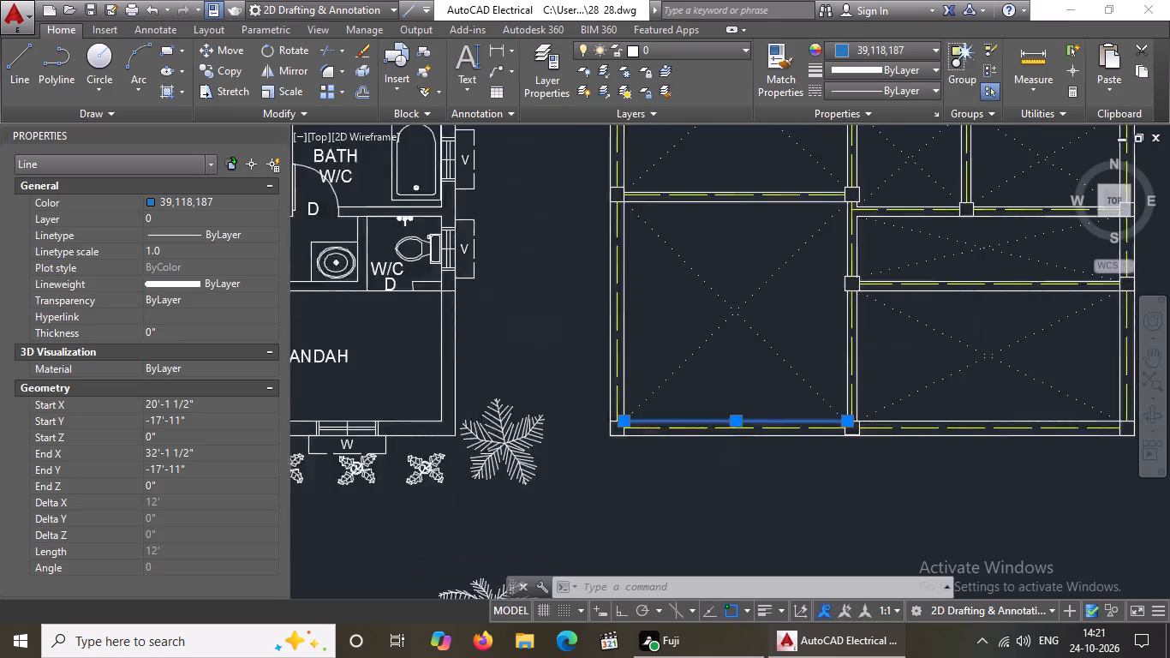
{"action": "left_click", "coordinate": [712, 427]}
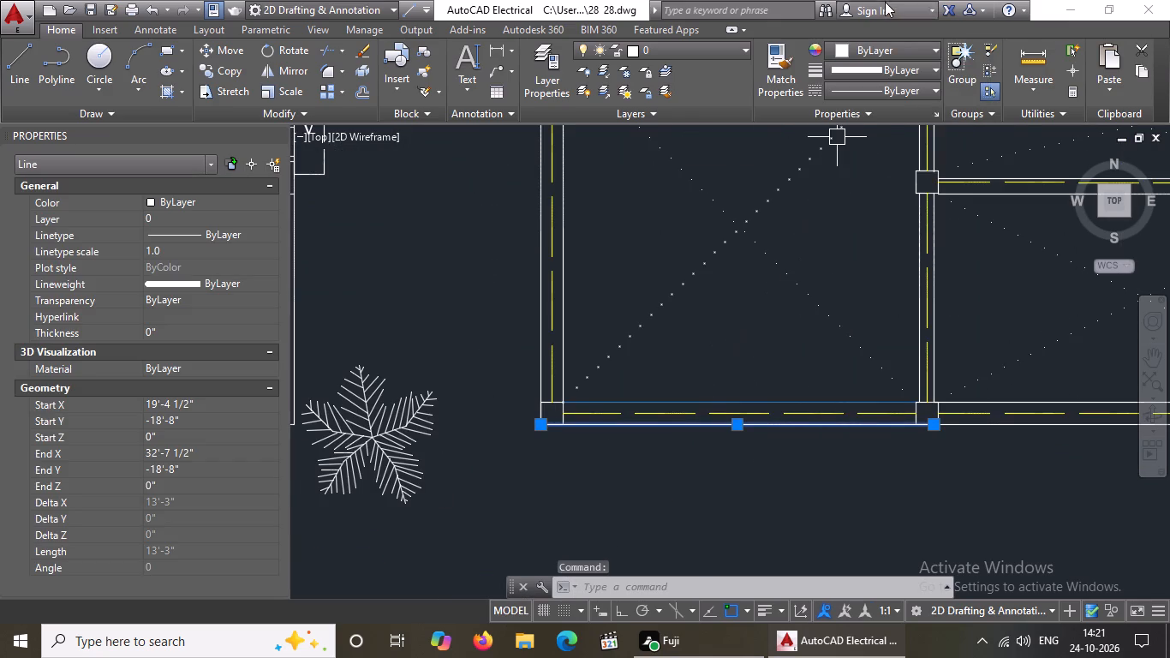
{"action": "left_click", "coordinate": [879, 50]}
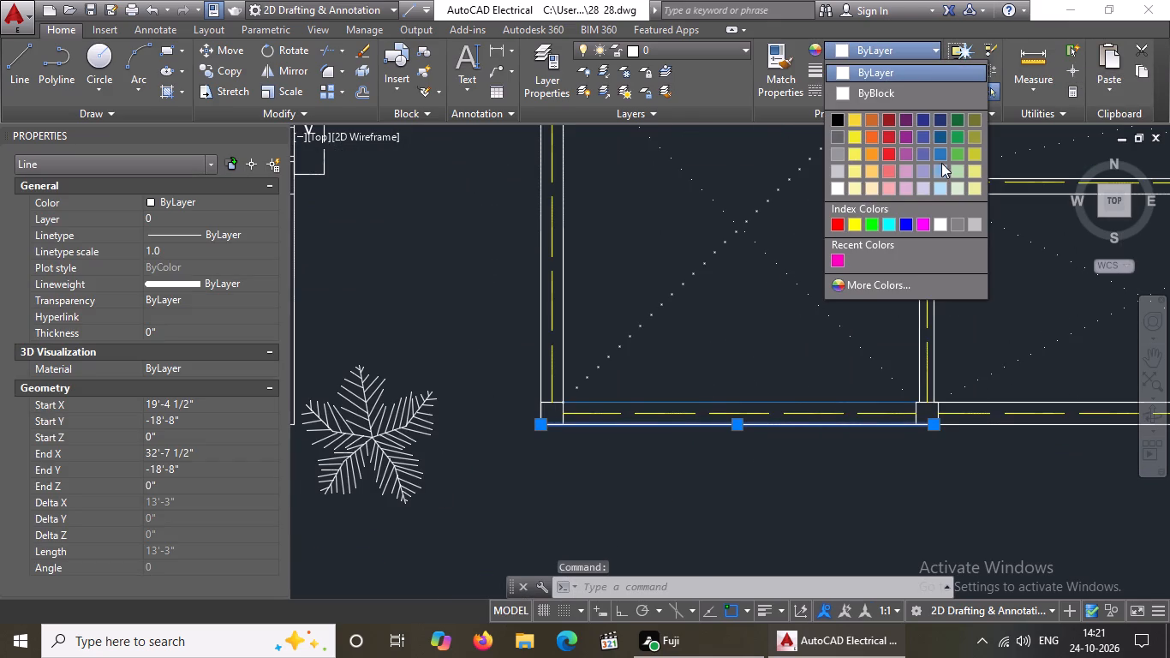
{"action": "left_click", "coordinate": [943, 150]}
Give both lines of the bottom beam under the lower-right room the blue colour 39,118,187.
{"action": "scroll", "coordinate": [707, 382], "scroll_direction": "down", "scroll_amount": 4}
{"action": "scroll", "coordinate": [788, 383], "scroll_direction": "up", "scroll_amount": 4}
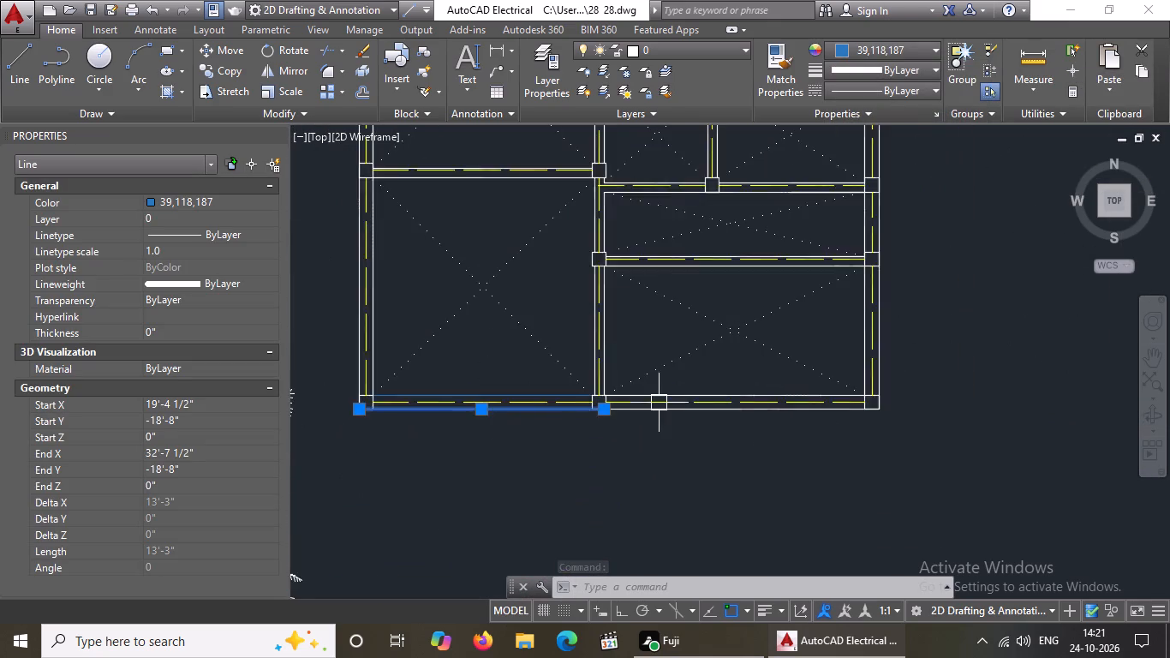
{"action": "scroll", "coordinate": [659, 403], "scroll_direction": "up", "scroll_amount": 3}
{"action": "left_click", "coordinate": [720, 370]}
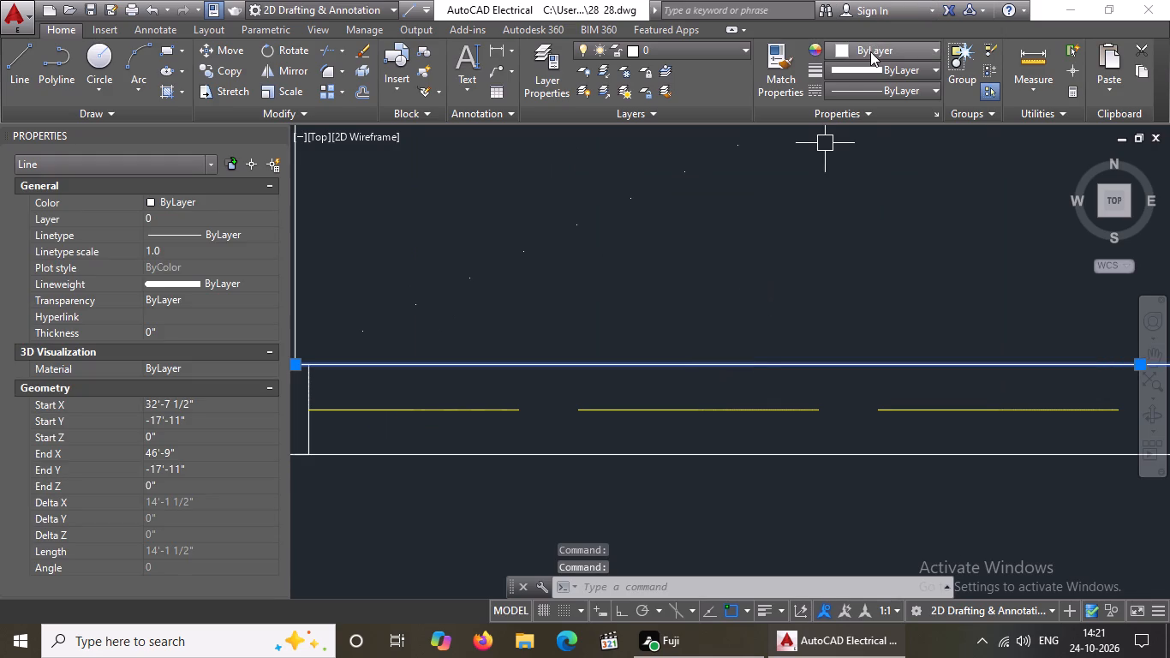
{"action": "left_click", "coordinate": [870, 51]}
{"action": "left_click", "coordinate": [944, 153]}
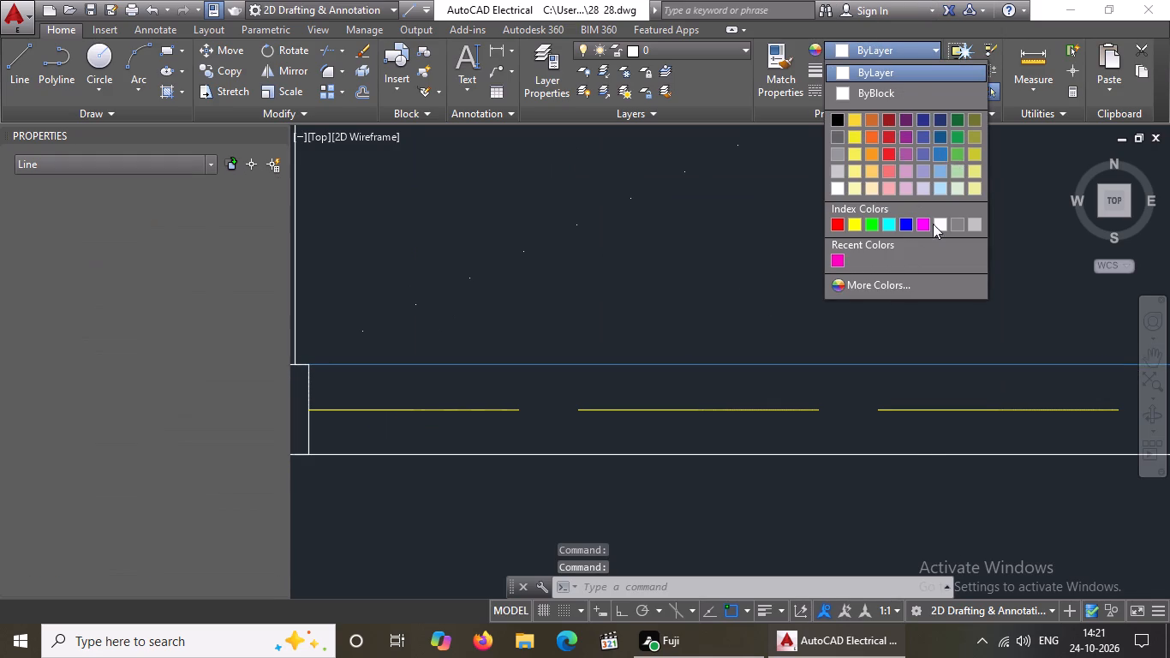
{"action": "left_click", "coordinate": [878, 453]}
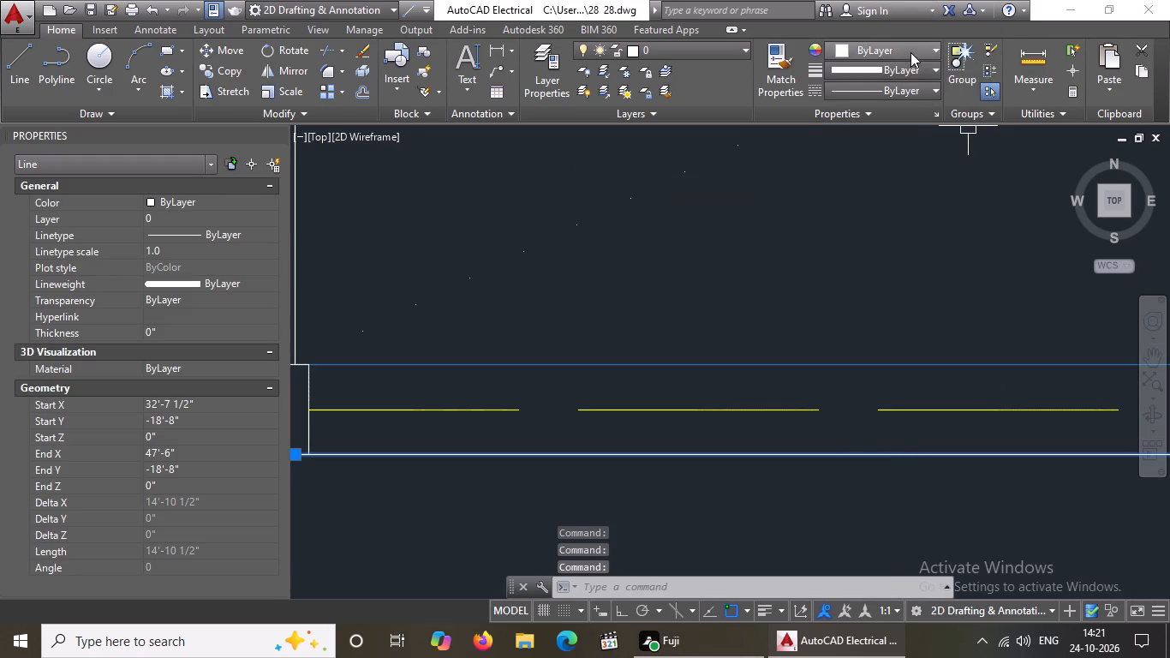
{"action": "left_click", "coordinate": [910, 53]}
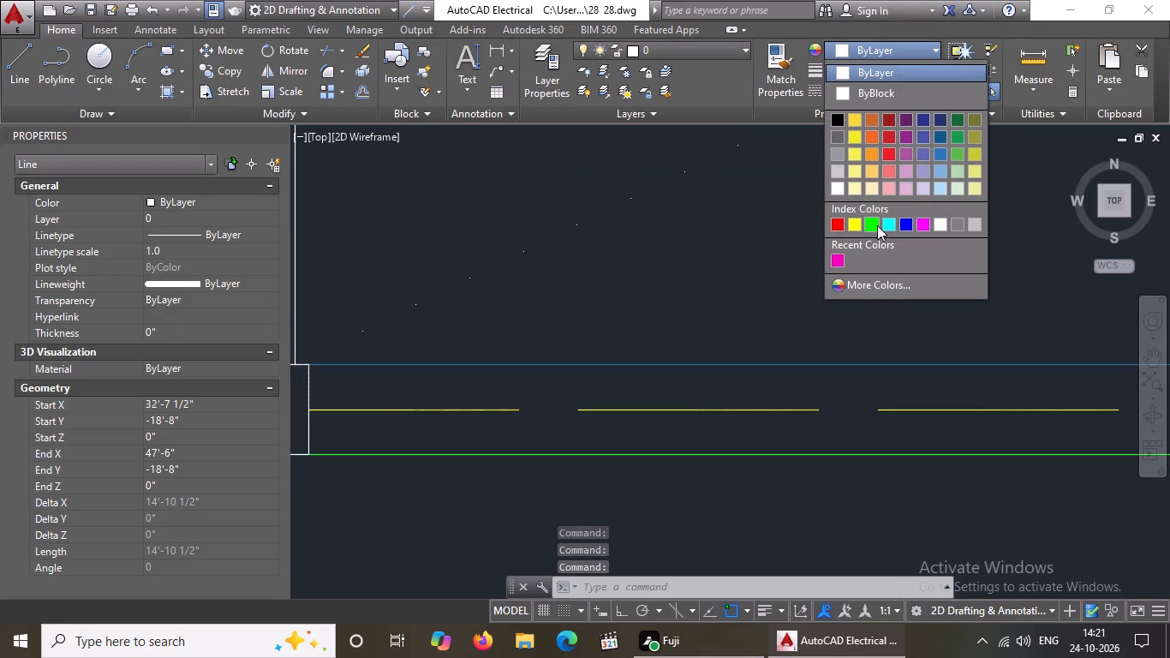
{"action": "left_click", "coordinate": [942, 153]}
{"action": "scroll", "coordinate": [873, 374], "scroll_direction": "down", "scroll_amount": 5}
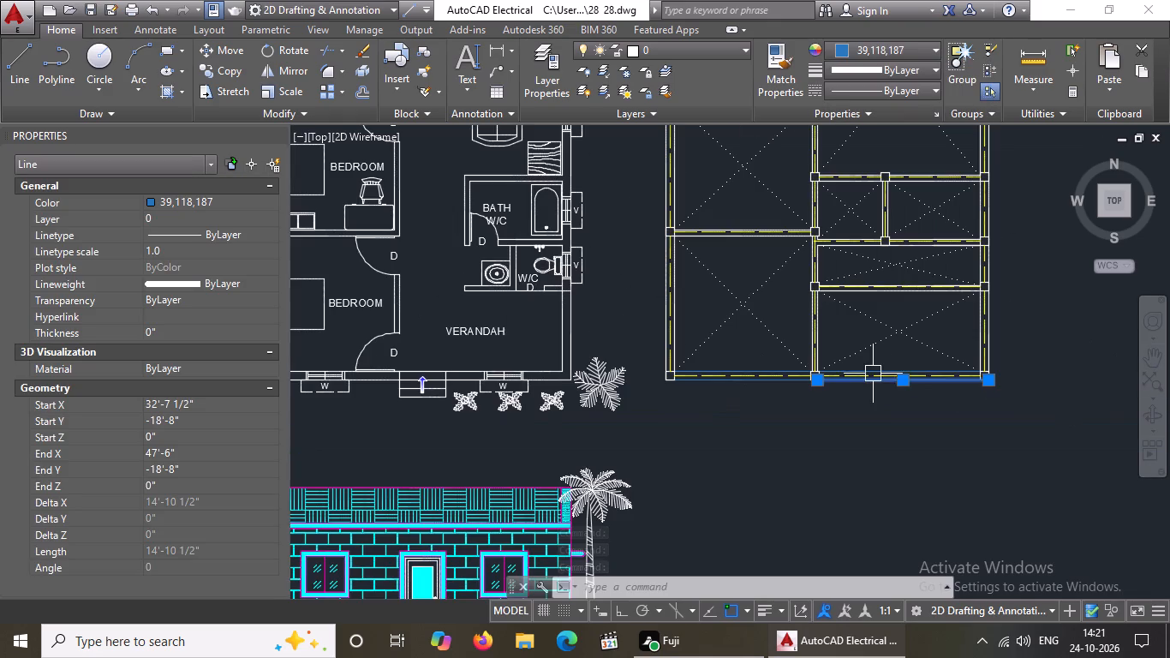
{"action": "key", "text": "Escape"}
Set the outer and inner lines of the lower-right room's right-hand beam to blue 39,118,187.
{"action": "scroll", "coordinate": [983, 307], "scroll_direction": "up", "scroll_amount": 3}
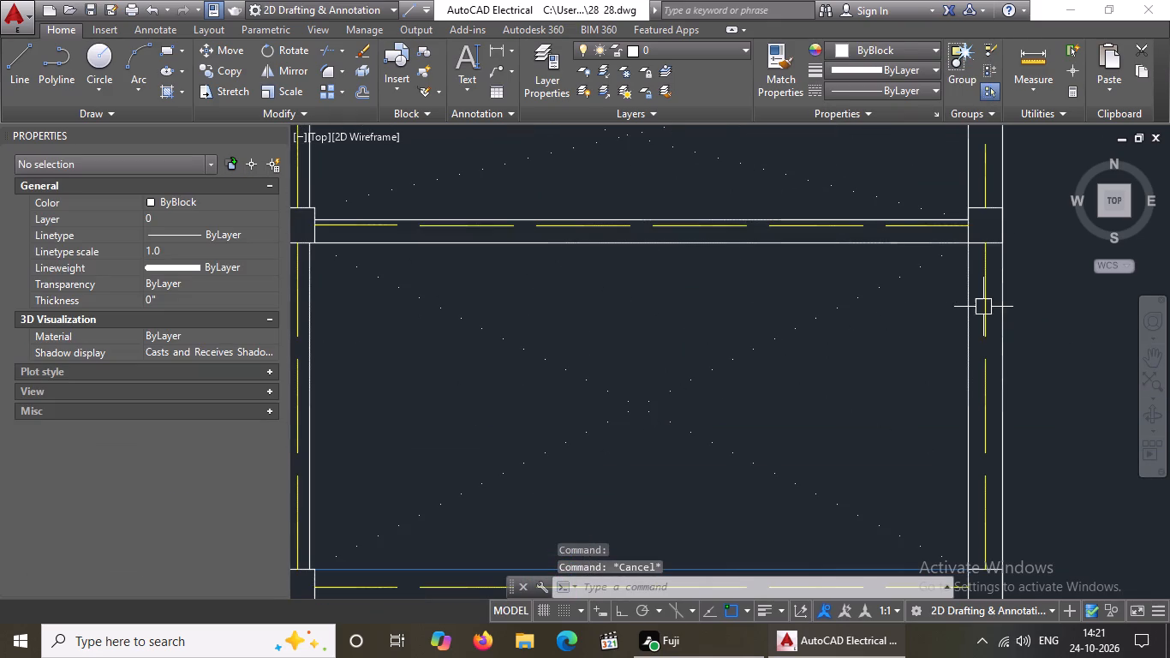
{"action": "left_click", "coordinate": [998, 331]}
{"action": "left_click", "coordinate": [891, 49]}
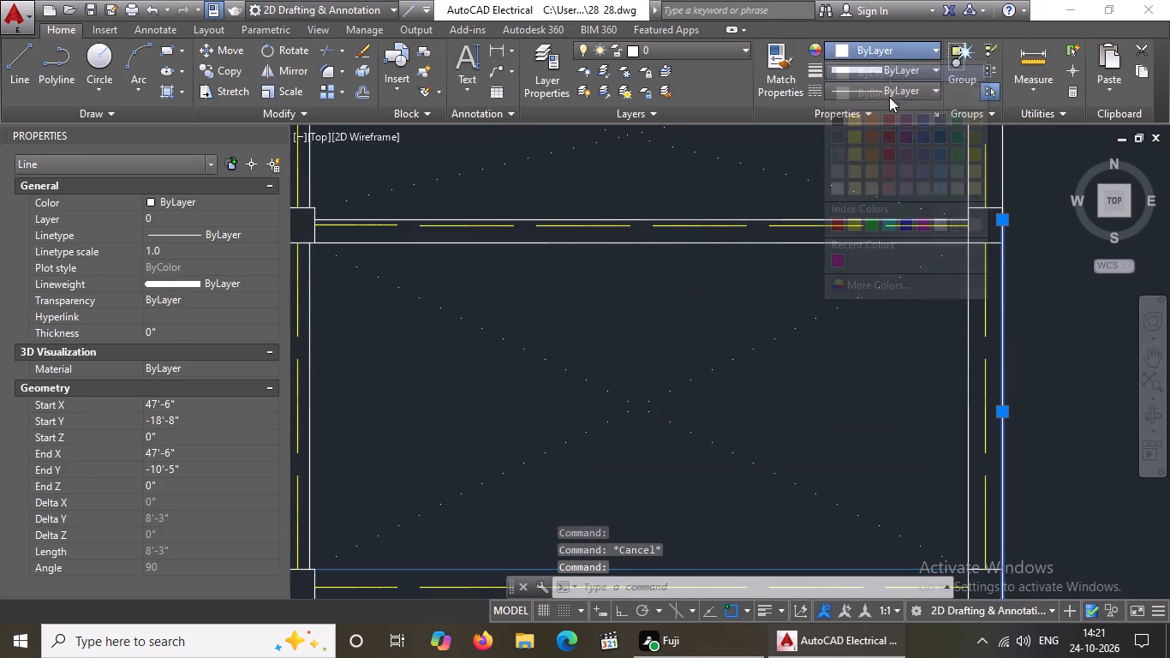
{"action": "left_click", "coordinate": [942, 154]}
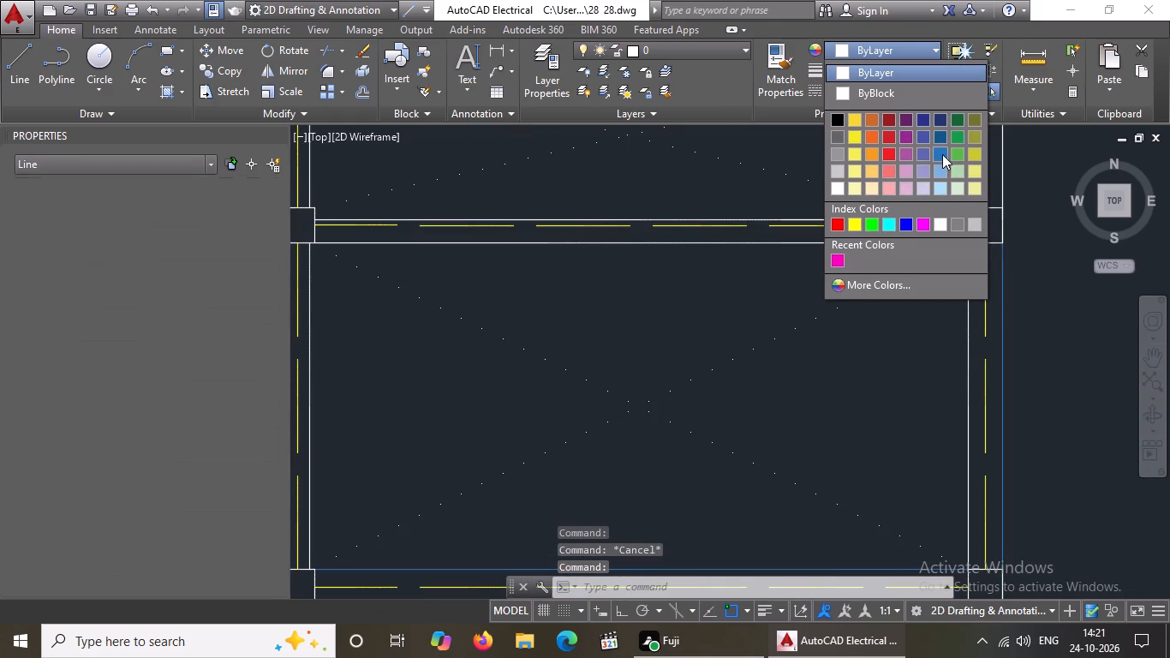
{"action": "key", "text": "Escape"}
{"action": "left_click", "coordinate": [966, 338]}
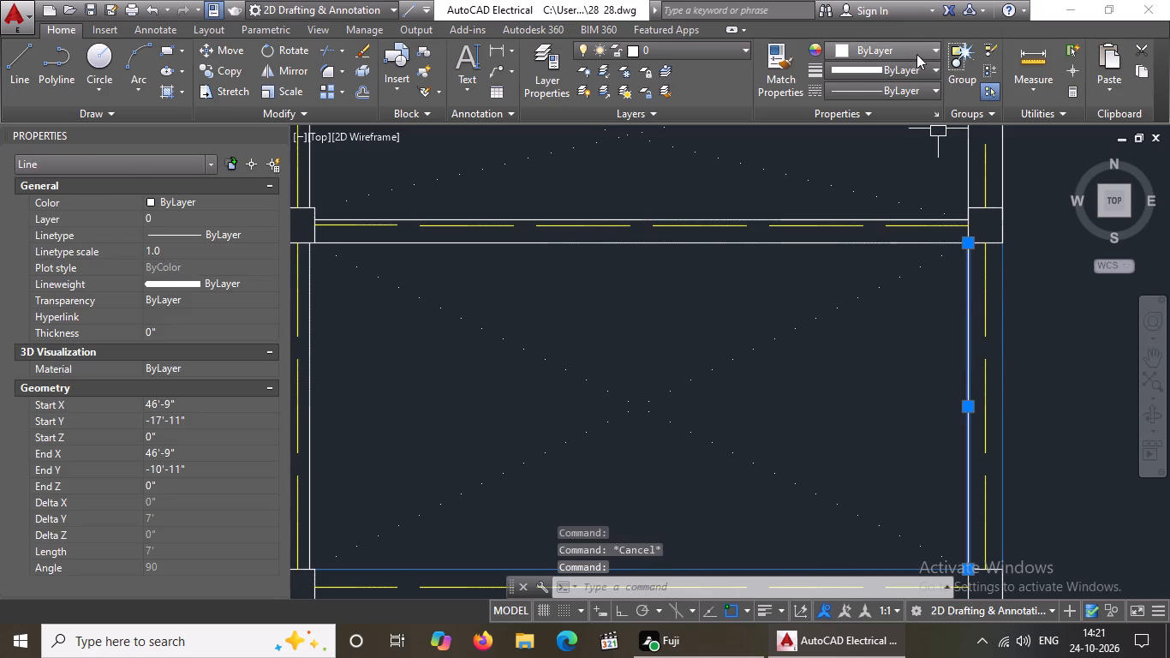
{"action": "left_click", "coordinate": [916, 56]}
{"action": "left_click", "coordinate": [936, 150]}
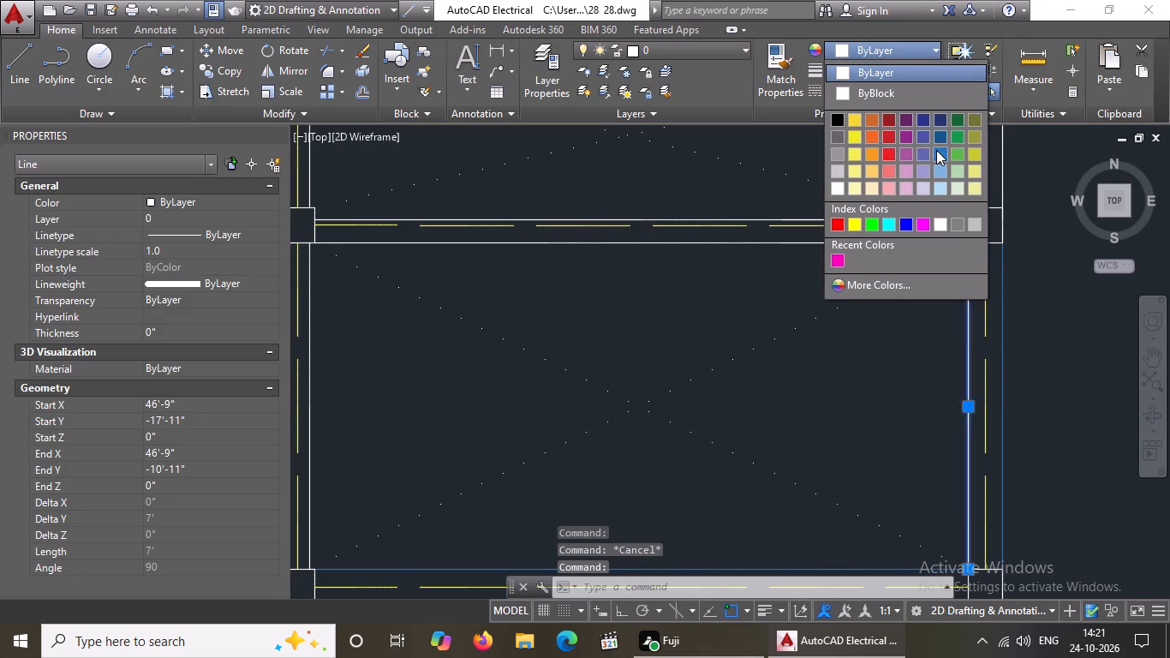
{"action": "key", "text": "Escape"}
Colour the right line of the vertical beam between the lower-left and lower-right rooms blue 39,118,187.
{"action": "scroll", "coordinate": [876, 377], "scroll_direction": "down", "scroll_amount": 3}
{"action": "scroll", "coordinate": [743, 346], "scroll_direction": "up", "scroll_amount": 4}
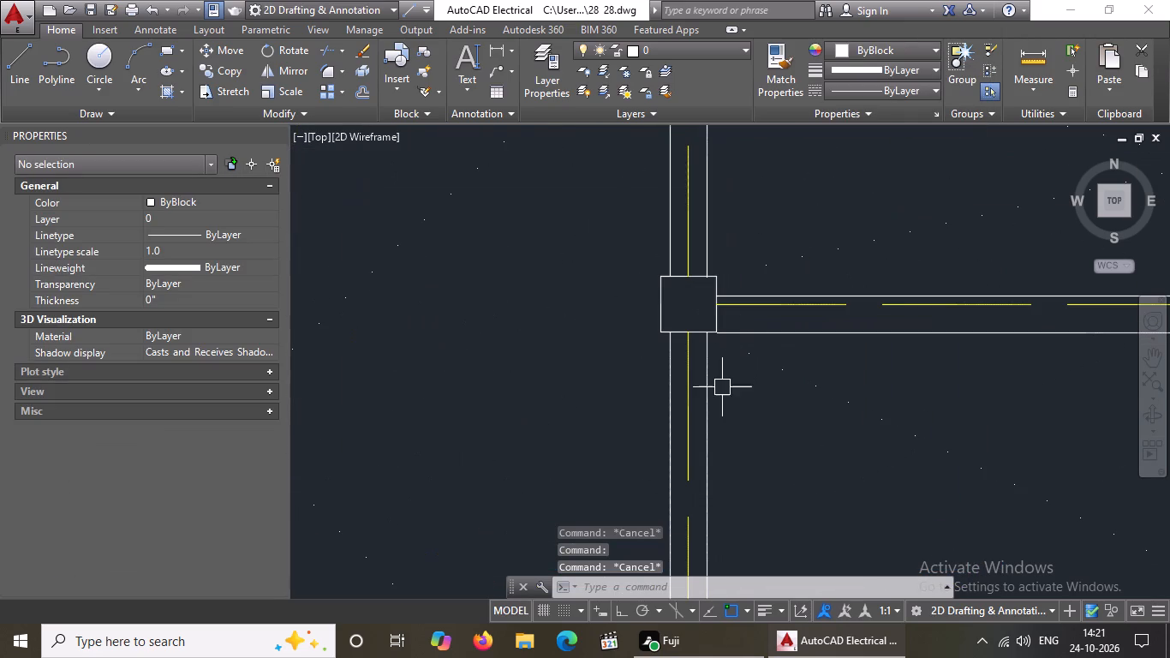
{"action": "left_click", "coordinate": [713, 412]}
{"action": "left_click_drag", "start_coordinate": [928, 50], "coordinate": [927, 57]}
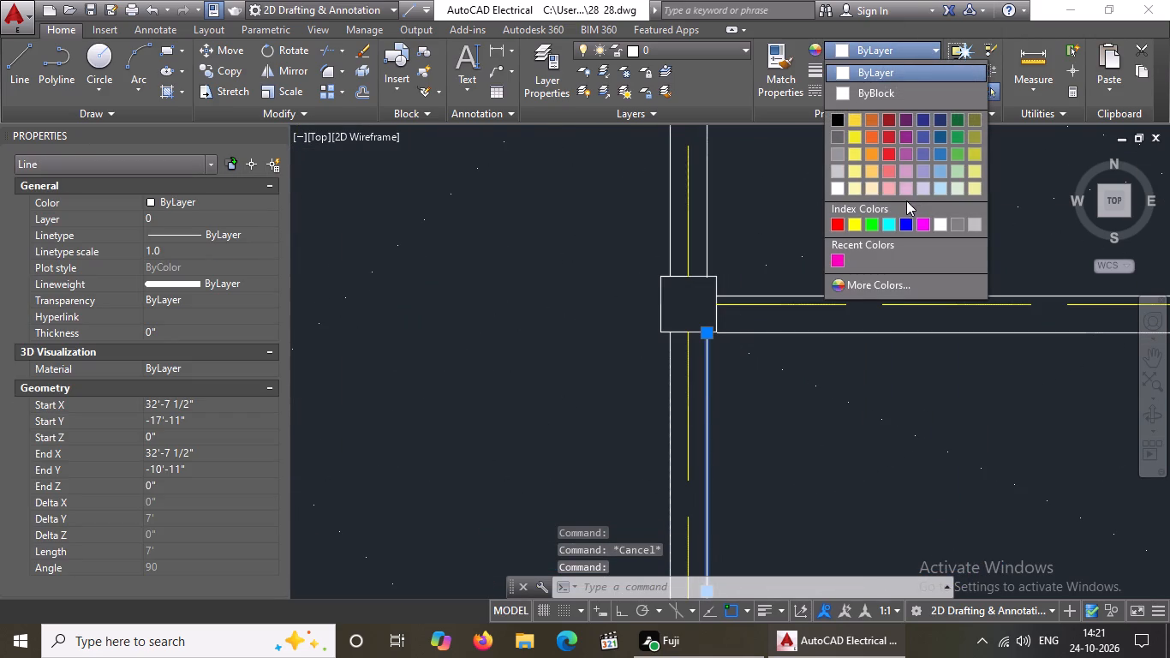
{"action": "left_click_drag", "start_coordinate": [940, 144], "coordinate": [939, 156]}
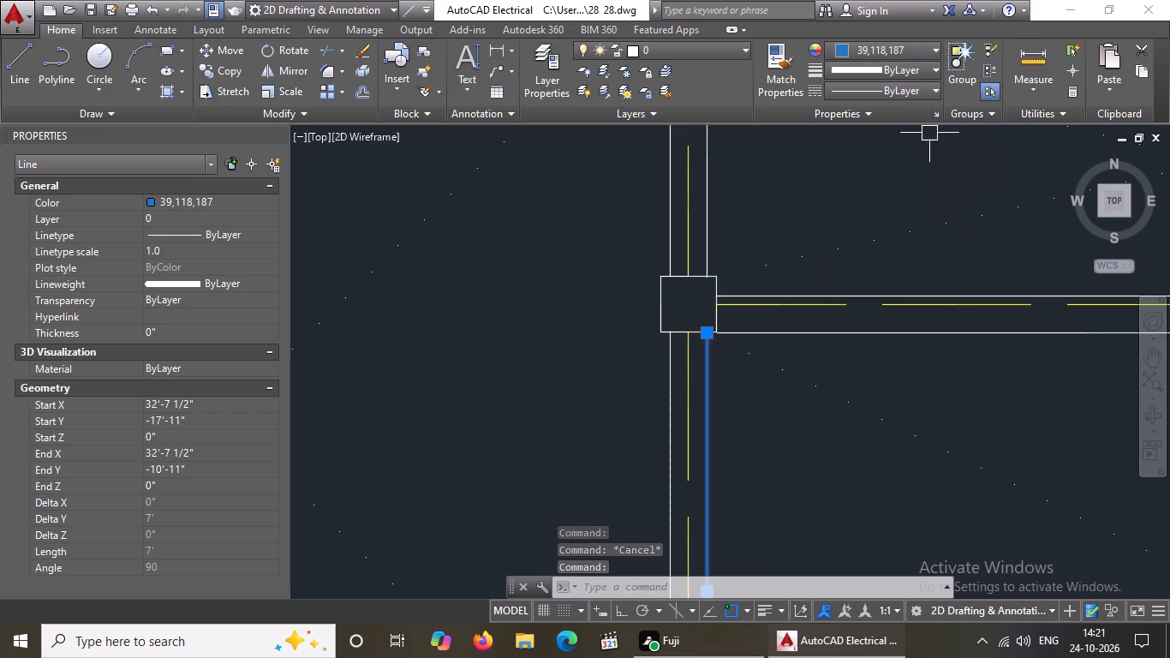
{"action": "left_click", "coordinate": [928, 50]}
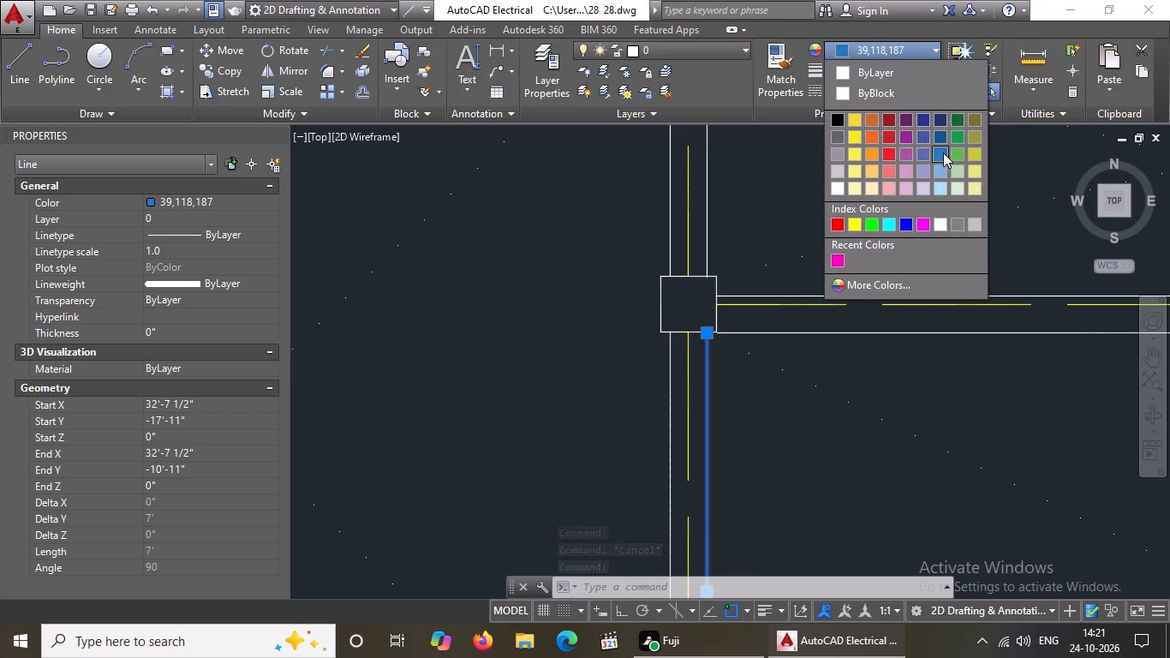
{"action": "left_click", "coordinate": [943, 152]}
{"action": "key", "text": "Escape"}
Apply blue 39,118,187 to the left line of the beam between the two bottom rooms, below the column.
{"action": "scroll", "coordinate": [826, 362], "scroll_direction": "down", "scroll_amount": 3}
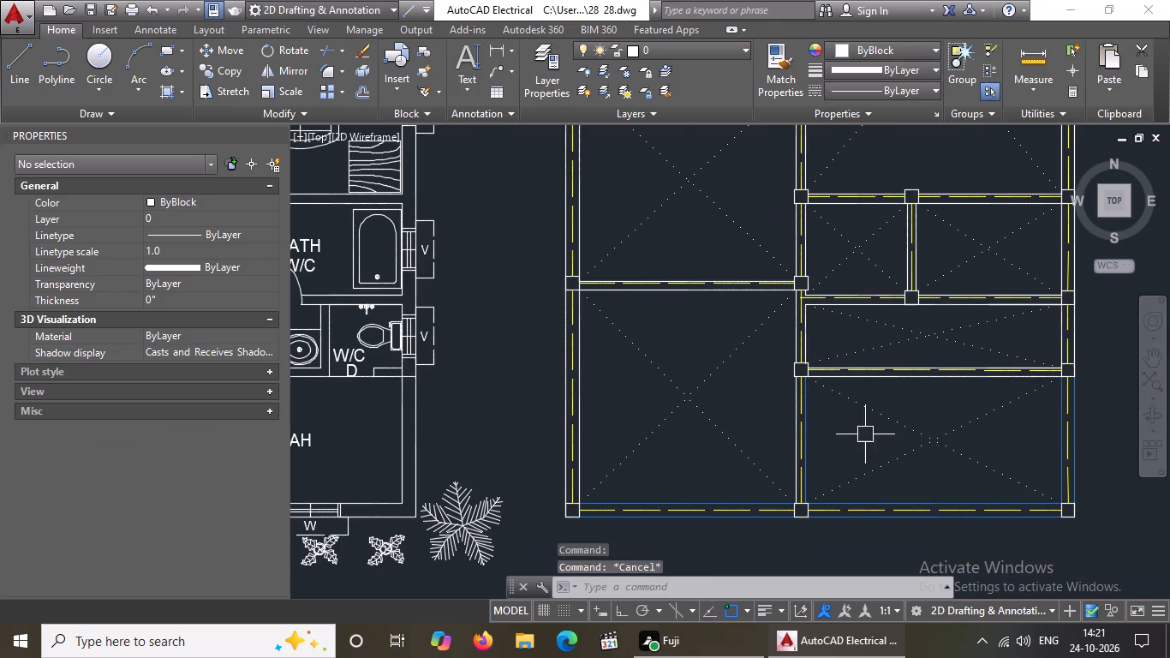
{"action": "scroll", "coordinate": [770, 423], "scroll_direction": "up", "scroll_amount": 2}
{"action": "left_click", "coordinate": [837, 374]}
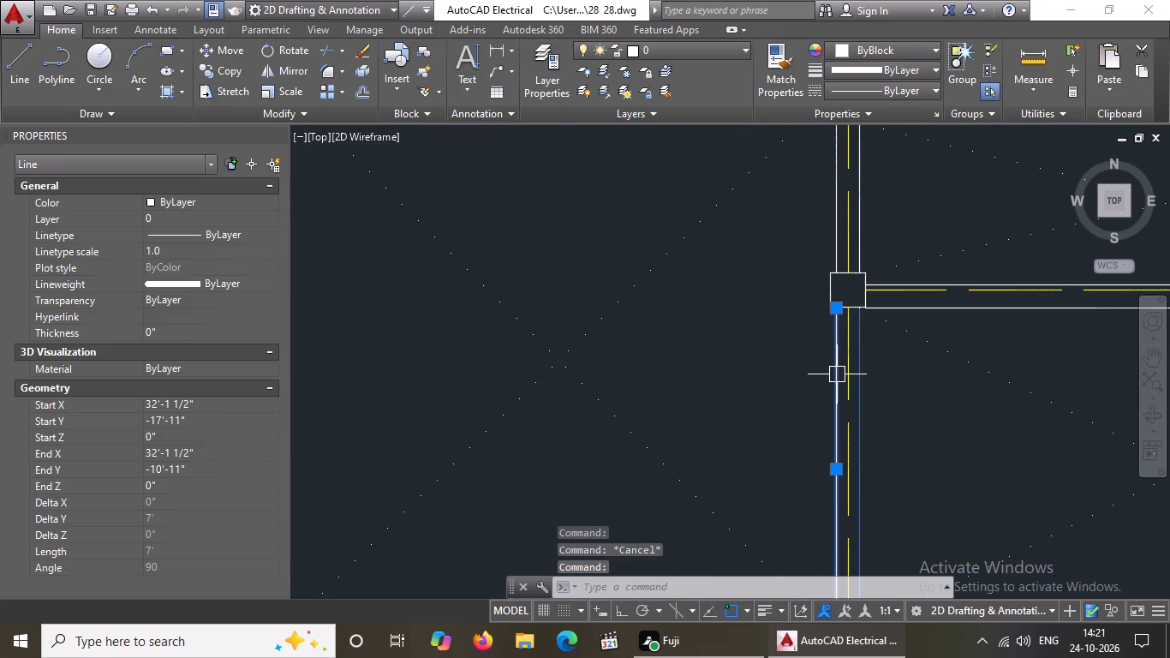
{"action": "left_click", "coordinate": [898, 43]}
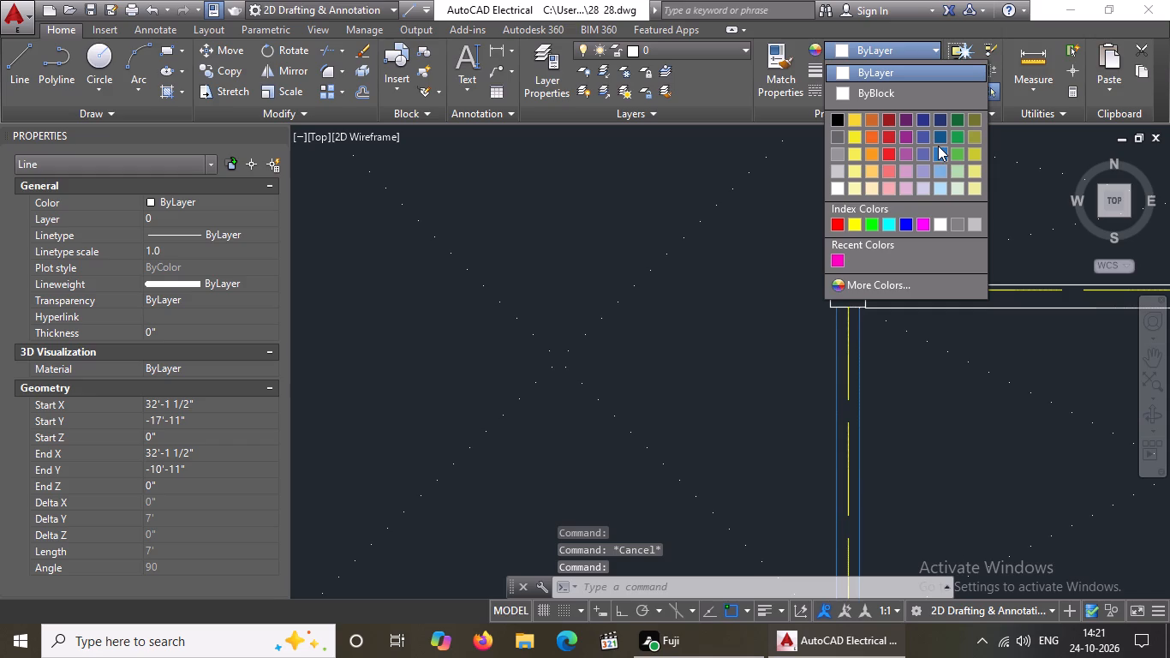
{"action": "left_click", "coordinate": [939, 150]}
{"action": "scroll", "coordinate": [828, 356], "scroll_direction": "down", "scroll_amount": 3}
{"action": "key", "text": "Escape"}
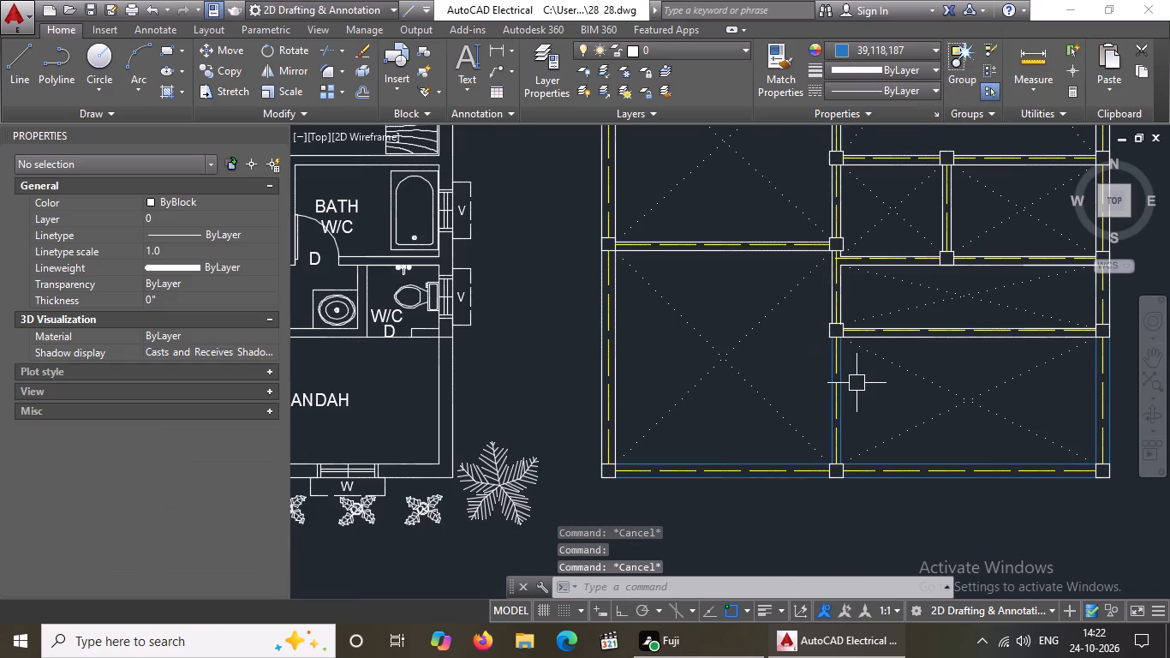
Colour the outer and inner lines of the lower-left room's left-hand beam blue 39,118,187.
{"action": "scroll", "coordinate": [594, 389], "scroll_direction": "up", "scroll_amount": 2}
{"action": "left_click", "coordinate": [615, 390]}
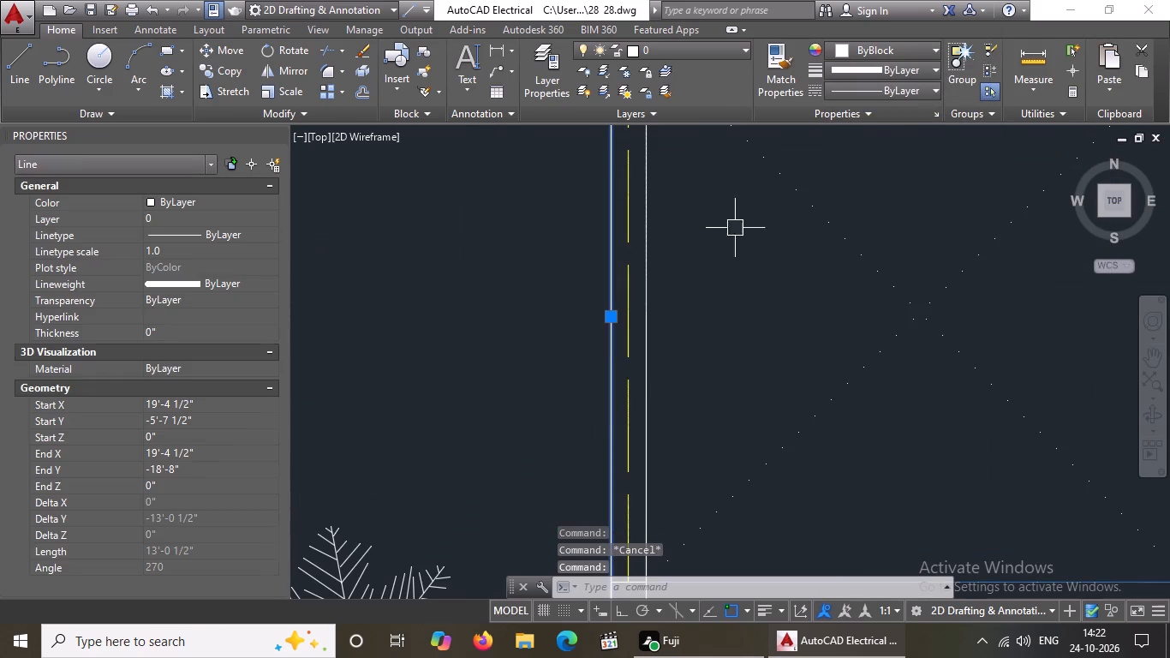
{"action": "left_click", "coordinate": [895, 54]}
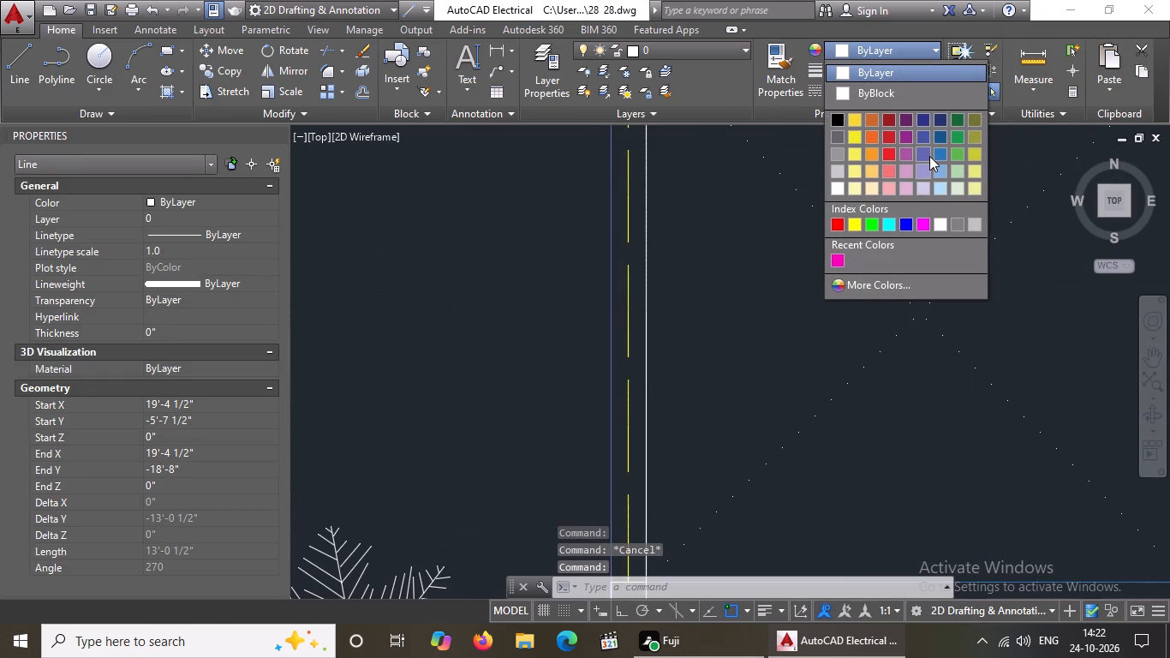
{"action": "left_click", "coordinate": [936, 149]}
{"action": "key", "text": "Escape"}
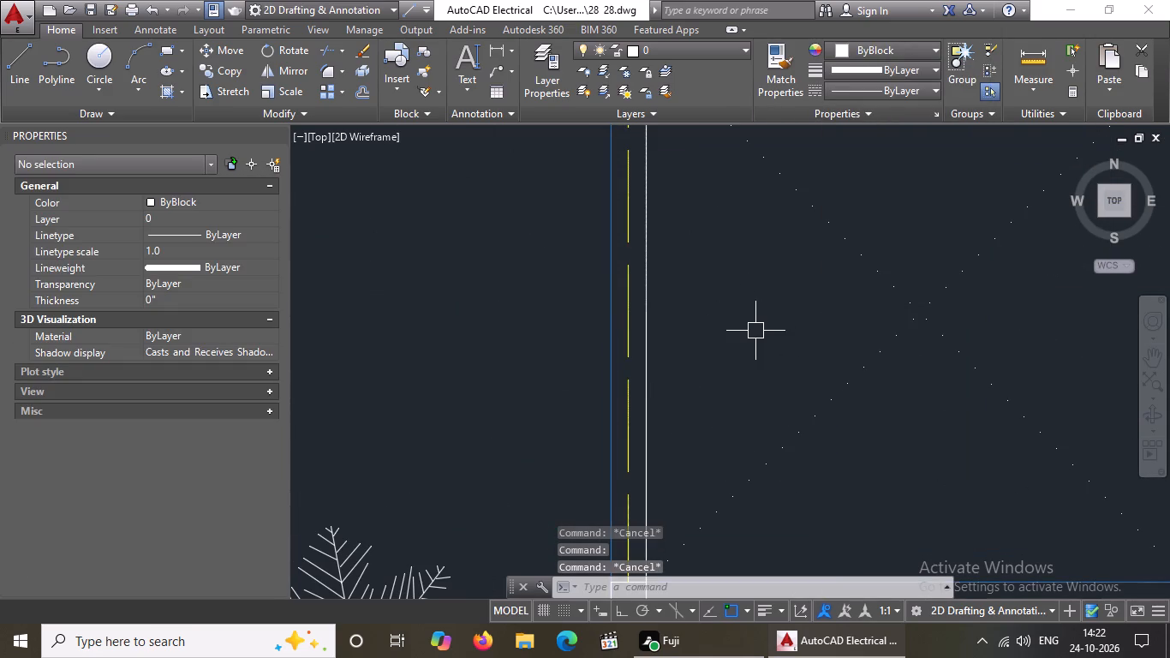
{"action": "scroll", "coordinate": [738, 316], "scroll_direction": "down", "scroll_amount": 2}
{"action": "scroll", "coordinate": [760, 288], "scroll_direction": "up", "scroll_amount": 3}
{"action": "left_click", "coordinate": [524, 327]}
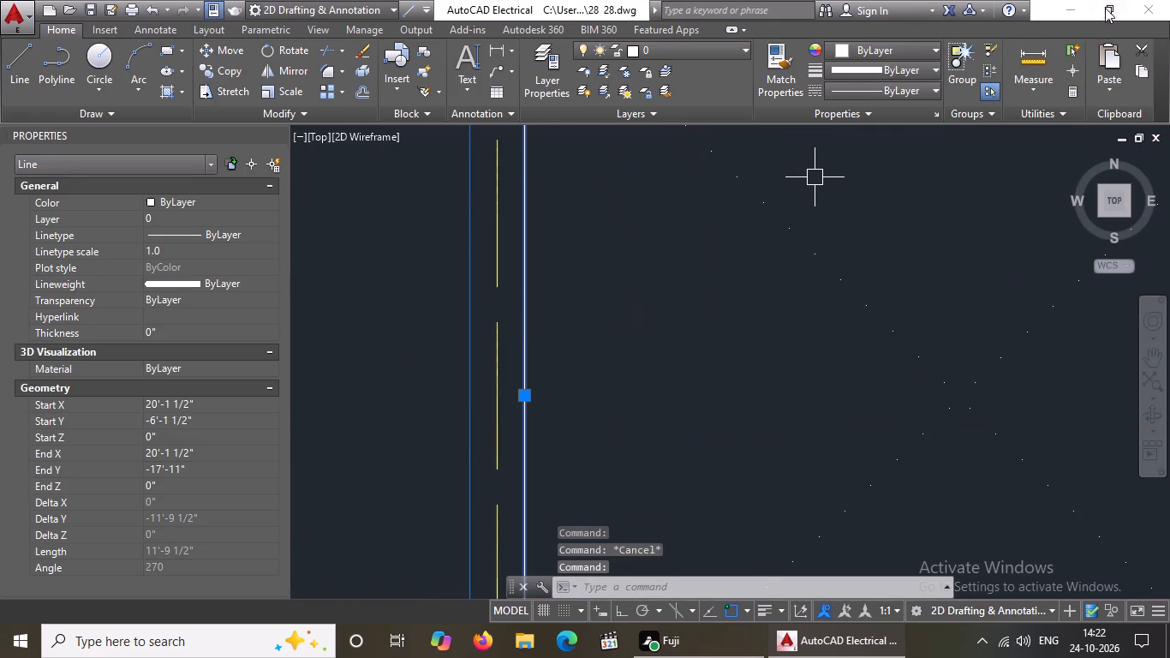
{"action": "left_click", "coordinate": [890, 54]}
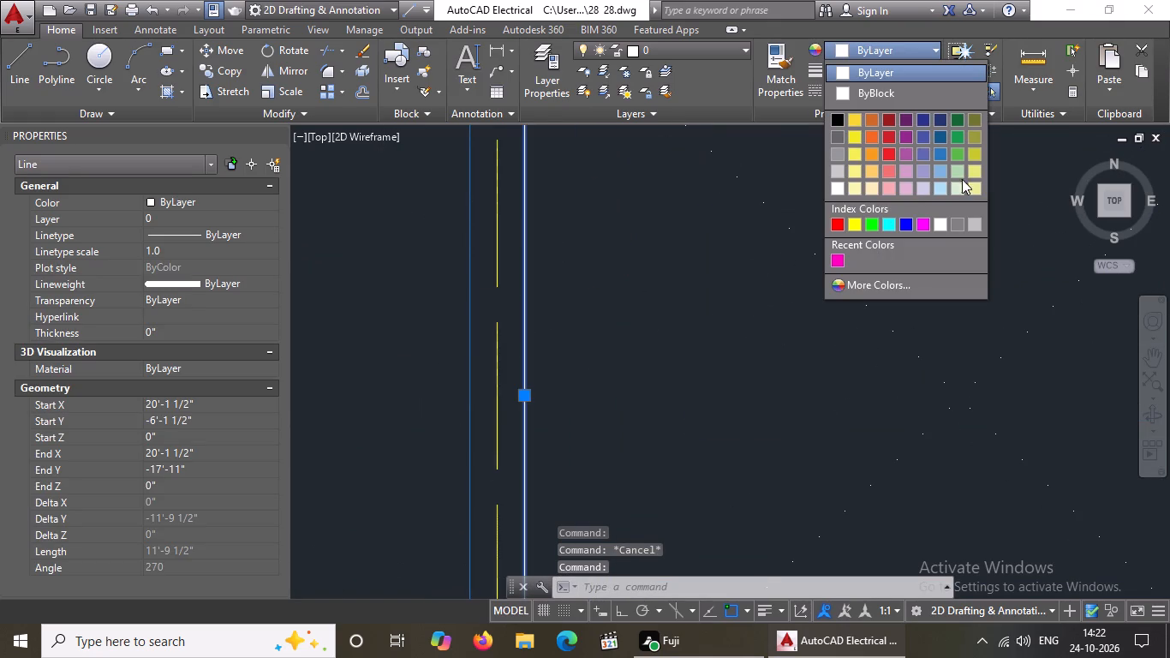
{"action": "left_click", "coordinate": [938, 153]}
{"action": "scroll", "coordinate": [916, 218], "scroll_direction": "down", "scroll_amount": 4}
{"action": "key", "text": "Escape"}
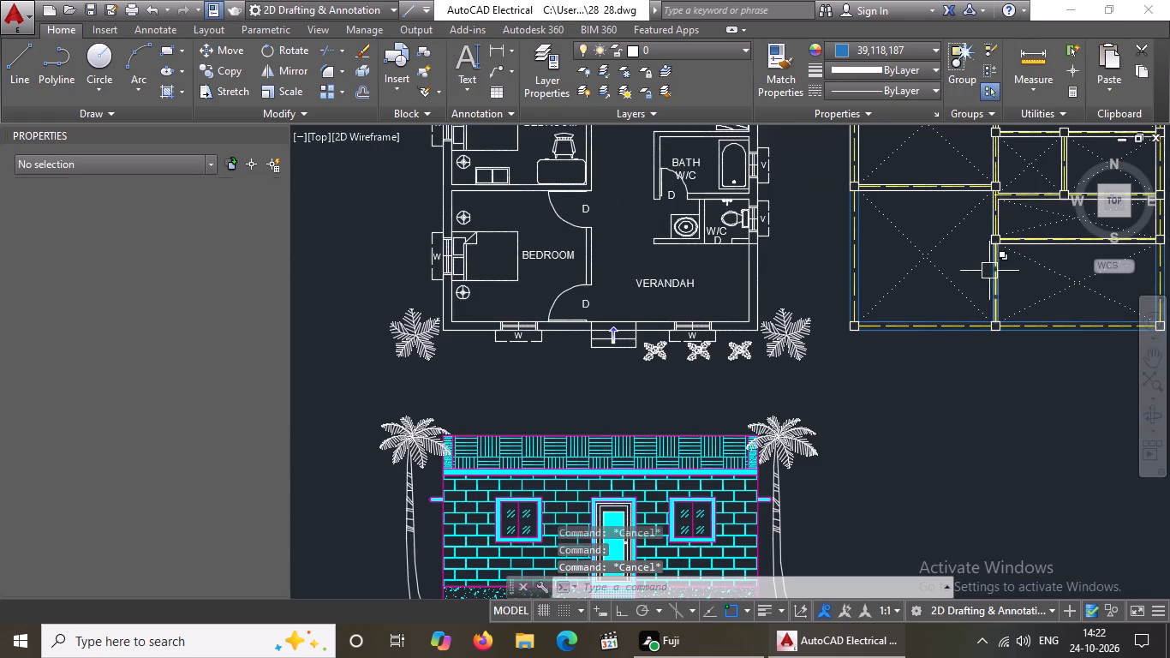
Delete the short leftover segments at the right end of the lower line of the beam above the lower-right room.
{"action": "scroll", "coordinate": [977, 275], "scroll_direction": "down", "scroll_amount": 1}
{"action": "scroll", "coordinate": [1060, 263], "scroll_direction": "up", "scroll_amount": 3}
{"action": "scroll", "coordinate": [1057, 265], "scroll_direction": "down", "scroll_amount": 3}
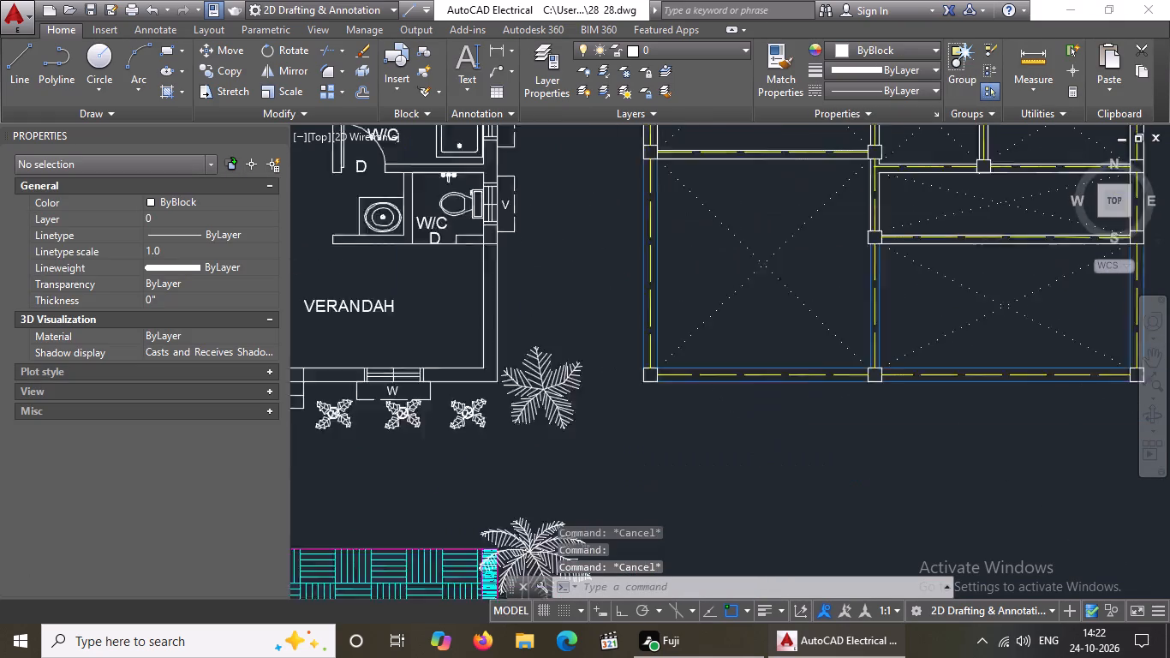
{"action": "scroll", "coordinate": [1049, 275], "scroll_direction": "down", "scroll_amount": 1}
{"action": "scroll", "coordinate": [1091, 273], "scroll_direction": "up", "scroll_amount": 3}
{"action": "scroll", "coordinate": [890, 250], "scroll_direction": "up", "scroll_amount": 2}
{"action": "left_click", "coordinate": [836, 253]}
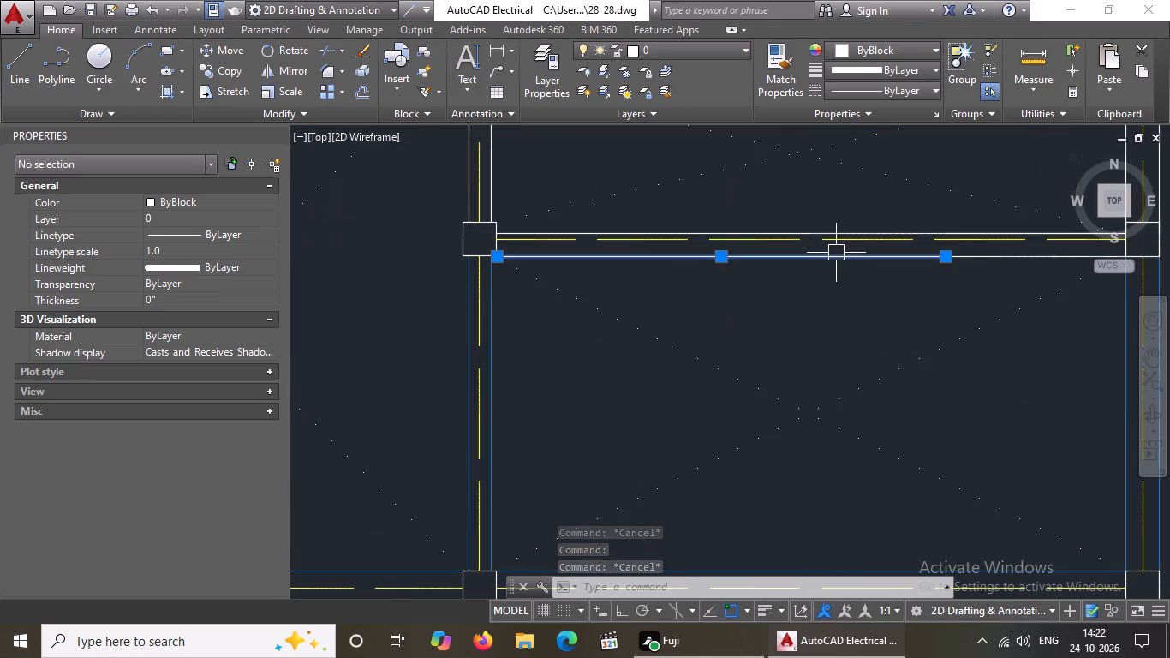
{"action": "left_click", "coordinate": [972, 258]}
{"action": "key", "text": "Delete"}
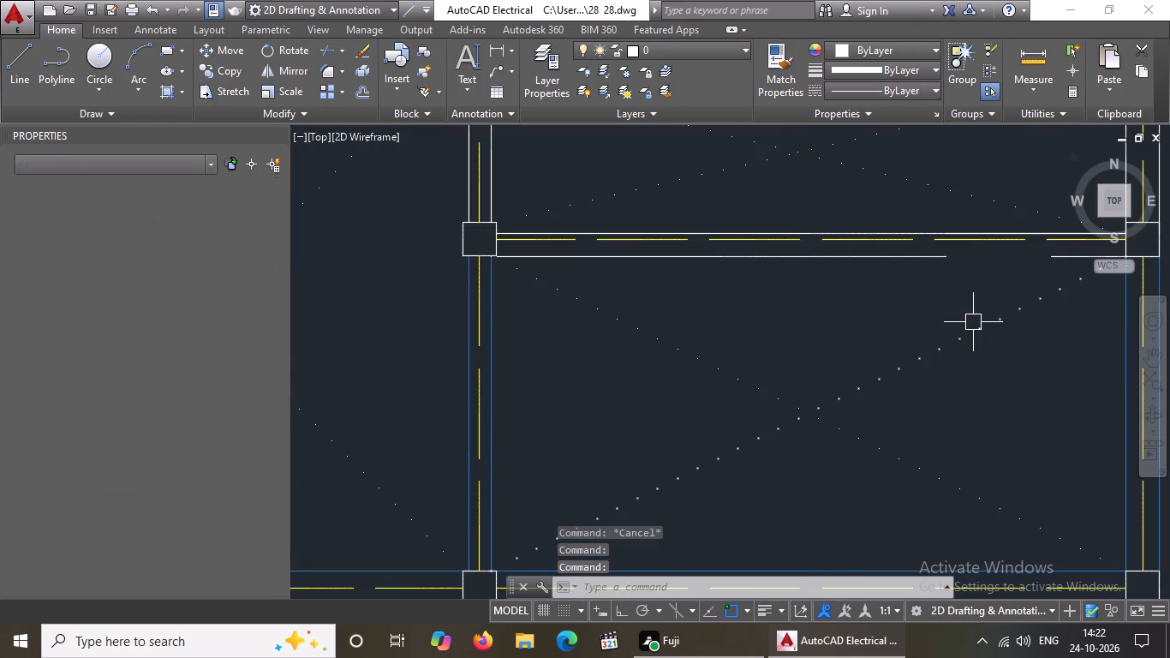
{"action": "left_click", "coordinate": [1054, 259]}
{"action": "key", "text": "Delete"}
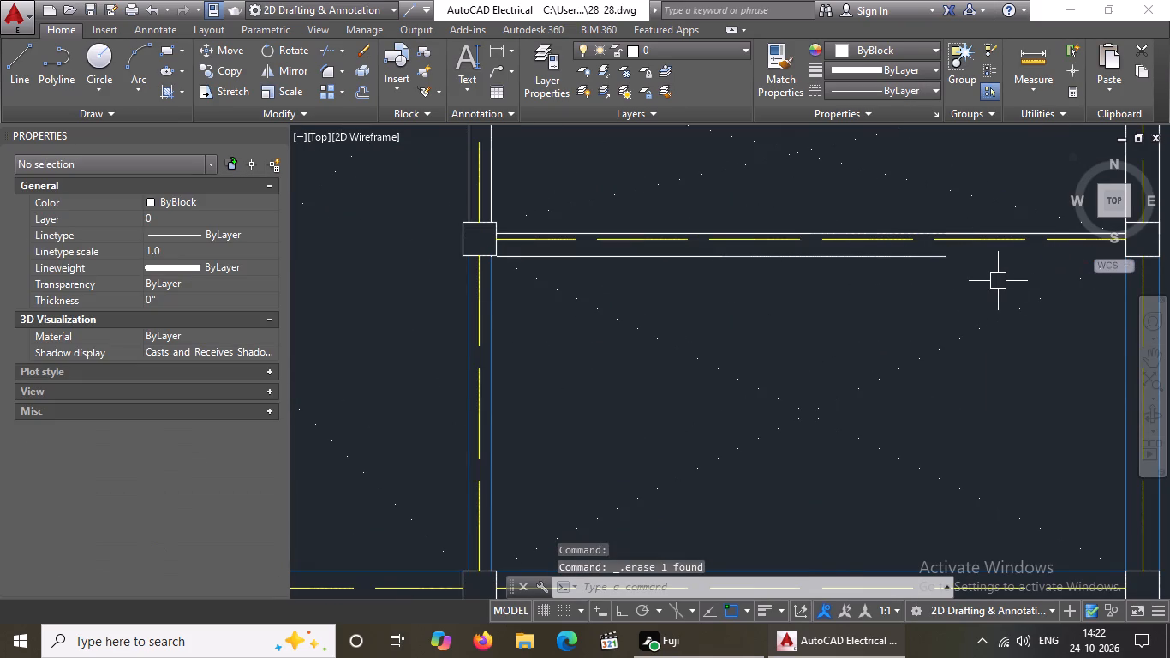
Extend the lower line of the beam above the lower-right room to the right-hand column.
{"action": "key", "text": "Escape"}
{"action": "key", "text": "e"}
{"action": "type", "text": "X"}
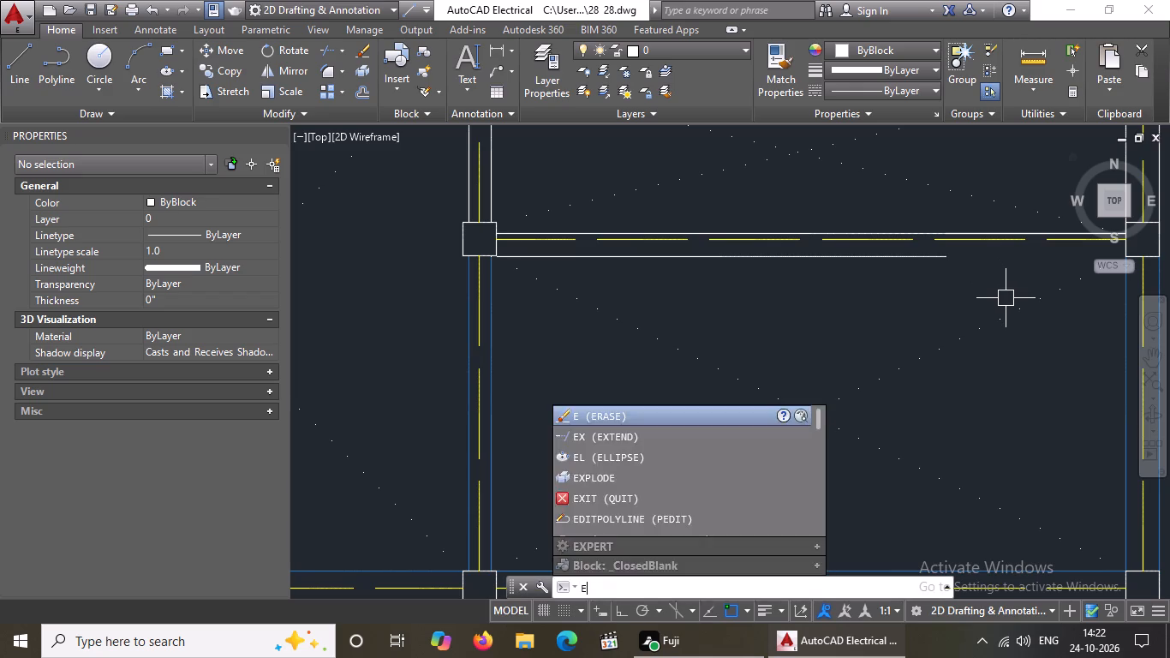
{"action": "key", "text": "space"}
{"action": "key", "text": "space"}
{"action": "left_click", "coordinate": [934, 258]}
{"action": "scroll", "coordinate": [940, 268], "scroll_direction": "down", "scroll_amount": 4}
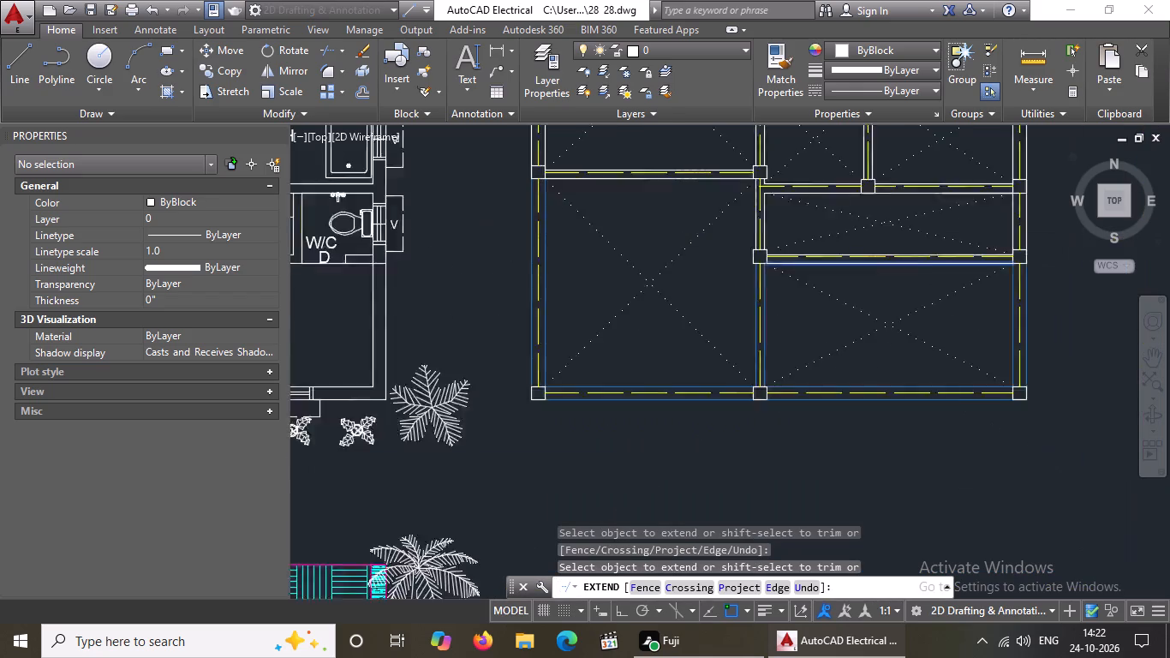
{"action": "scroll", "coordinate": [984, 254], "scroll_direction": "up", "scroll_amount": 2}
{"action": "key", "text": "Escape"}
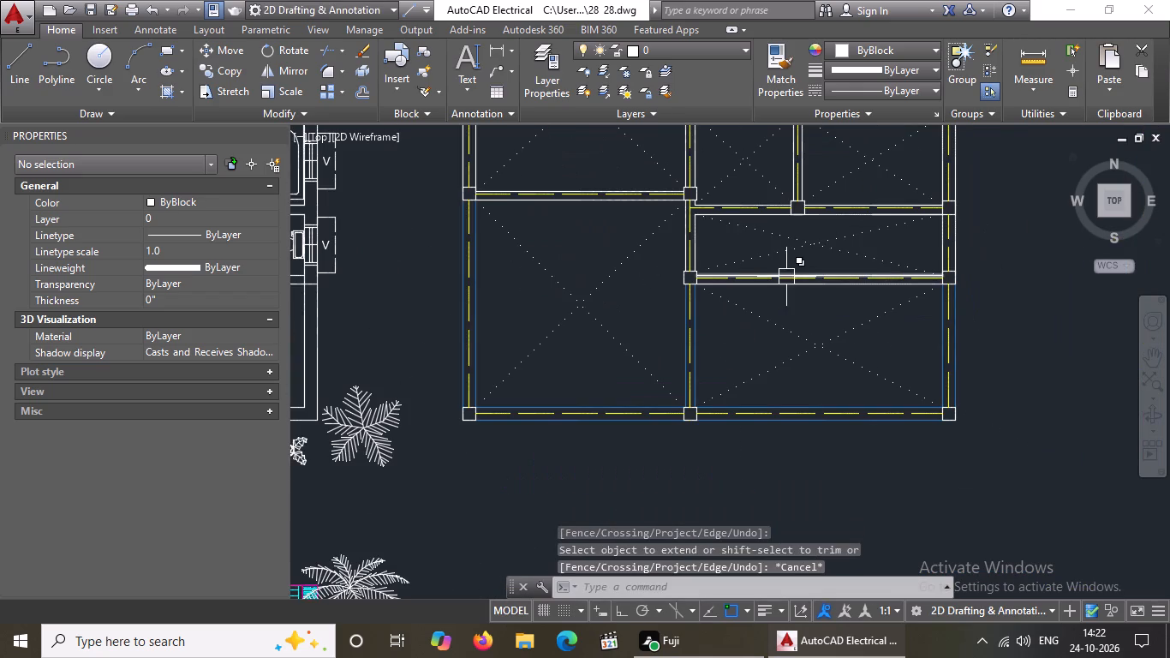
Give the lower and upper lines of the beam above the lower-right room the blue colour 39,118,187.
{"action": "scroll", "coordinate": [785, 278], "scroll_direction": "up", "scroll_amount": 2}
{"action": "left_click", "coordinate": [784, 299]}
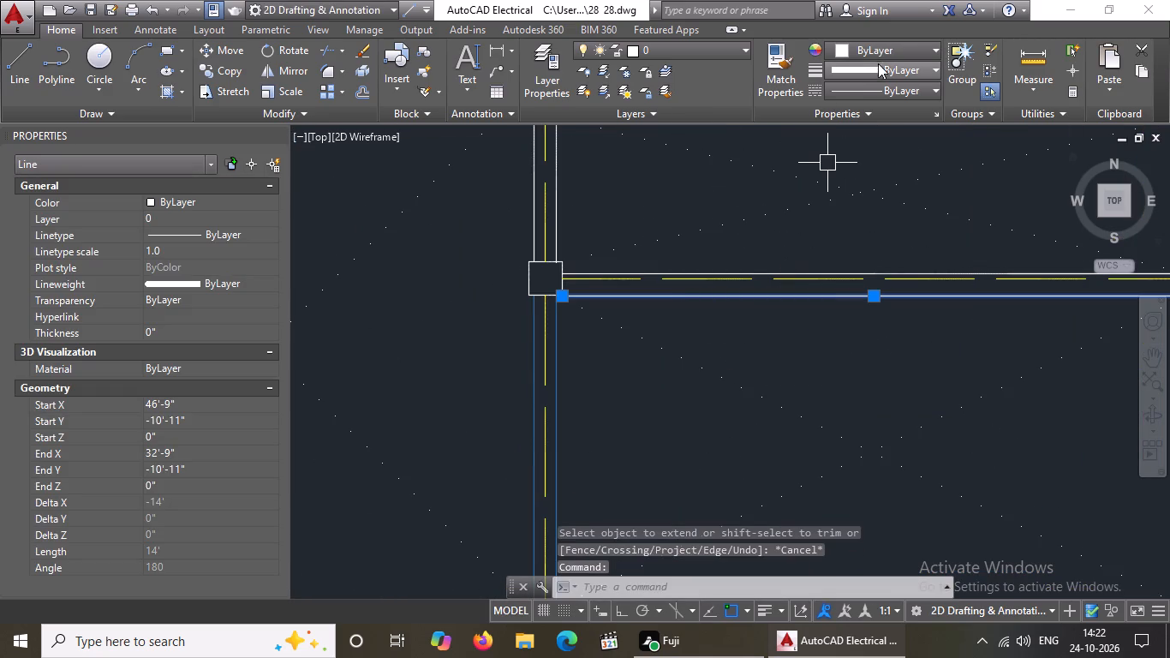
{"action": "left_click", "coordinate": [882, 51]}
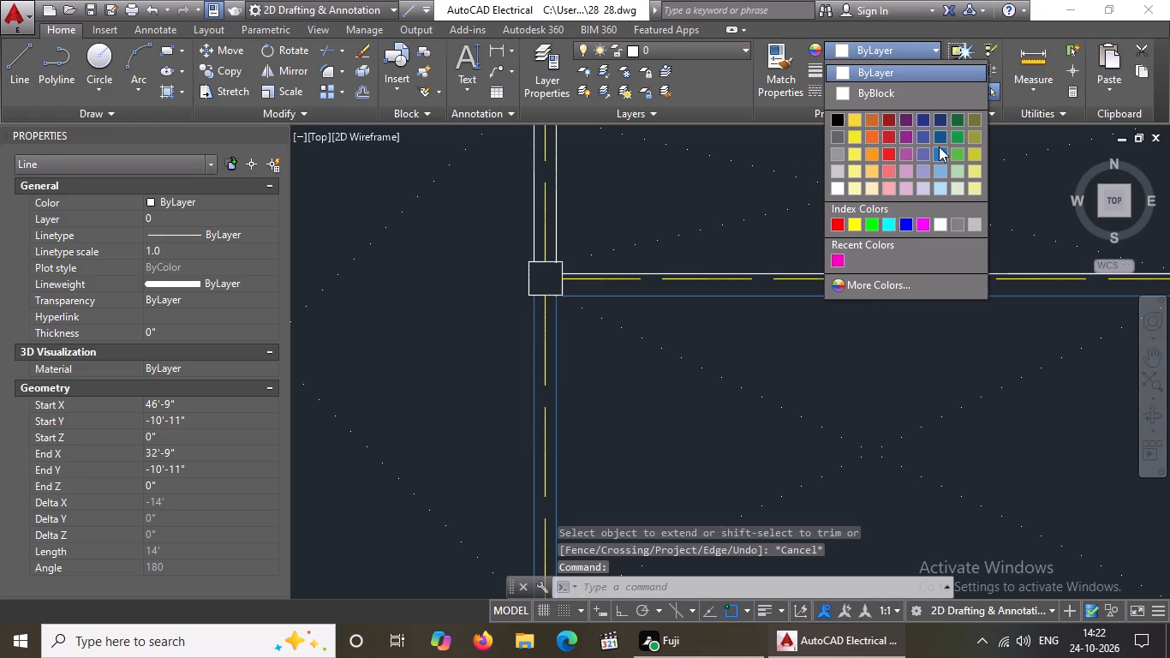
{"action": "left_click", "coordinate": [939, 147]}
{"action": "left_click", "coordinate": [792, 272]}
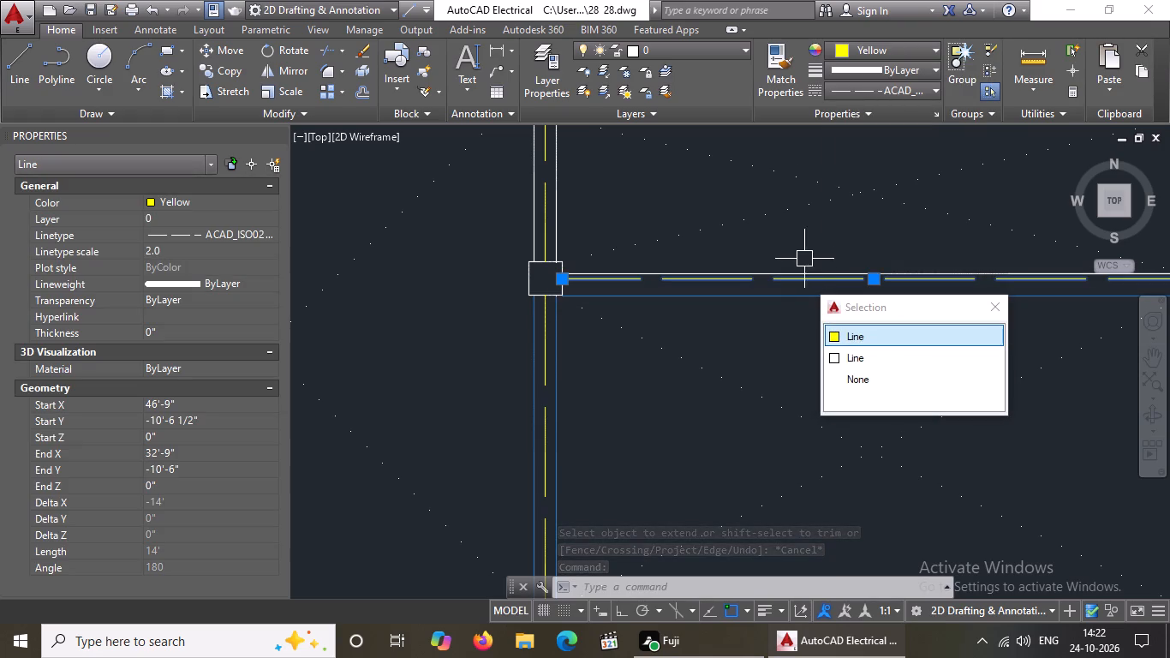
{"action": "scroll", "coordinate": [838, 257], "scroll_direction": "up", "scroll_amount": 3}
{"action": "left_click", "coordinate": [794, 296]}
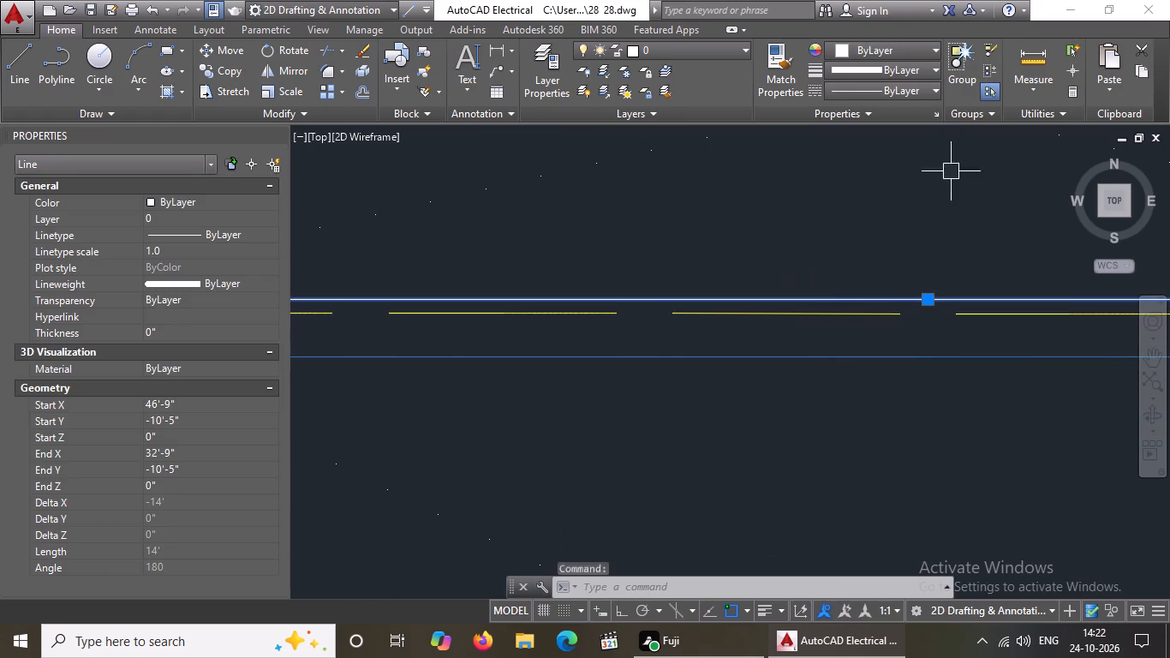
{"action": "left_click", "coordinate": [915, 42]}
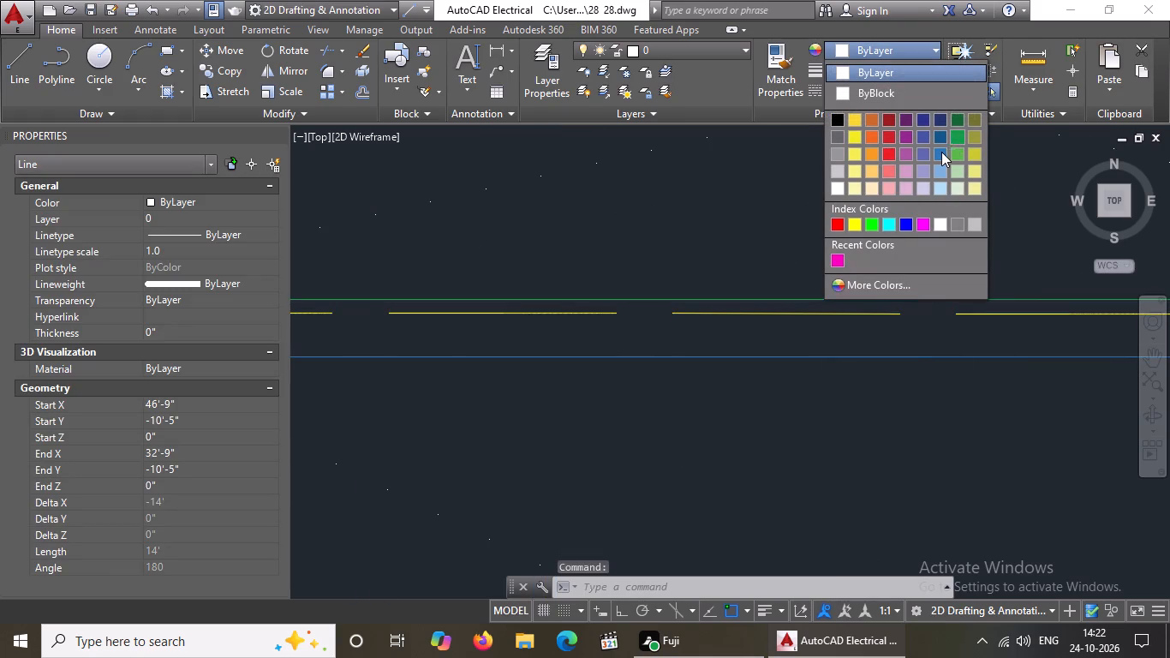
{"action": "left_click", "coordinate": [940, 152]}
{"action": "scroll", "coordinate": [807, 383], "scroll_direction": "down", "scroll_amount": 3}
{"action": "key", "text": "Escape"}
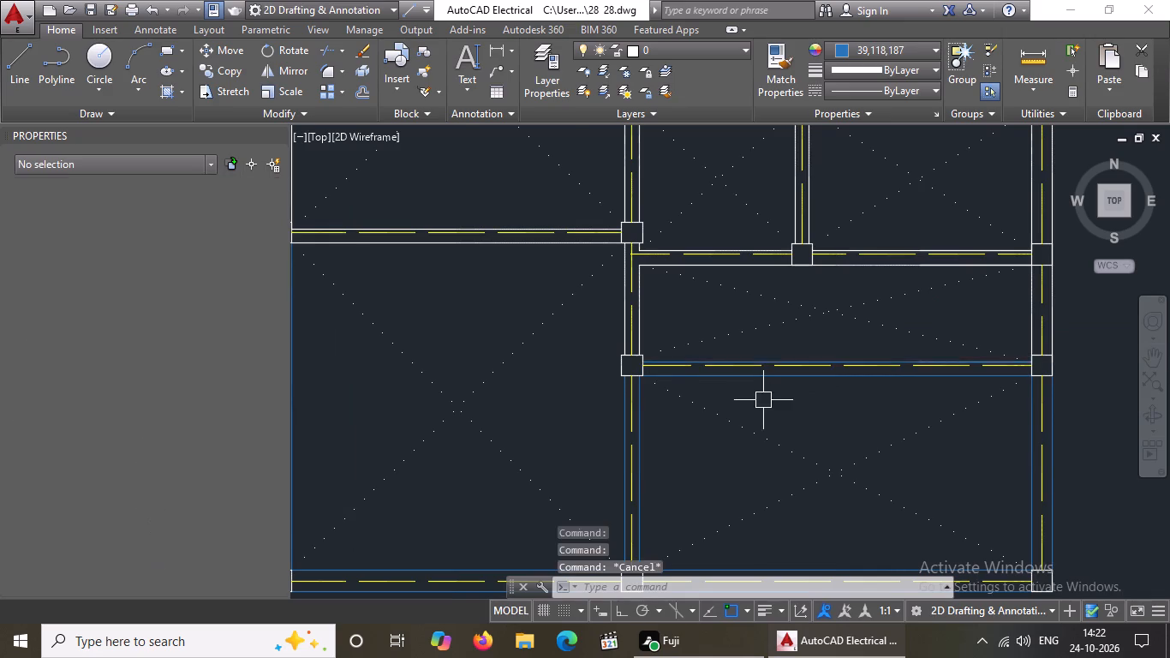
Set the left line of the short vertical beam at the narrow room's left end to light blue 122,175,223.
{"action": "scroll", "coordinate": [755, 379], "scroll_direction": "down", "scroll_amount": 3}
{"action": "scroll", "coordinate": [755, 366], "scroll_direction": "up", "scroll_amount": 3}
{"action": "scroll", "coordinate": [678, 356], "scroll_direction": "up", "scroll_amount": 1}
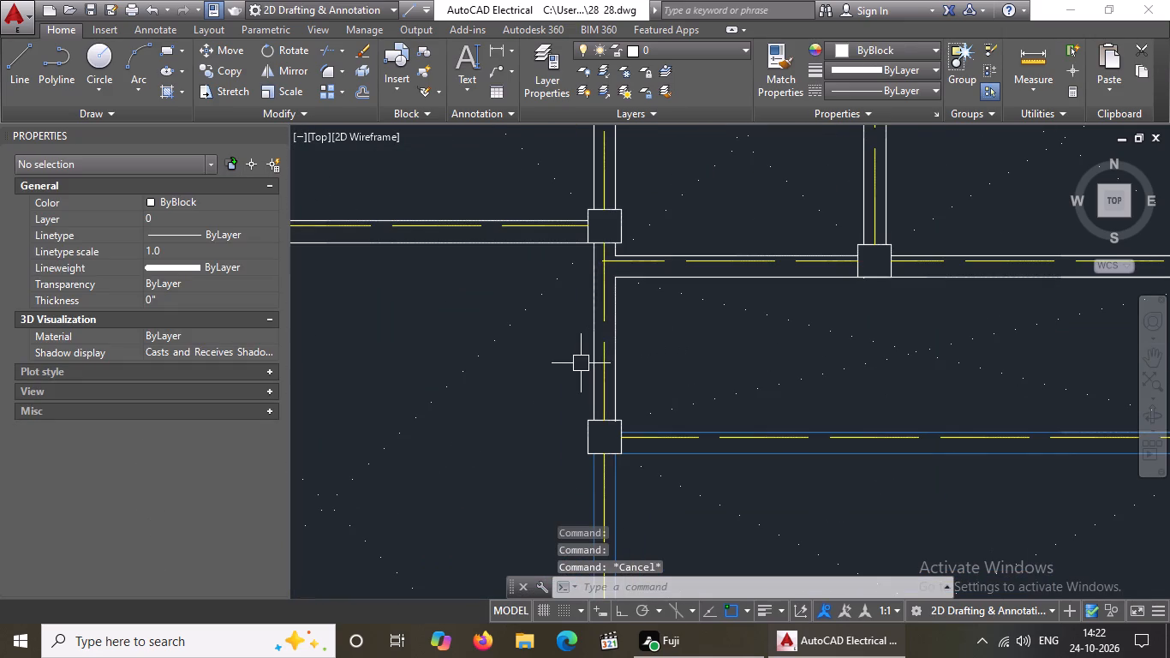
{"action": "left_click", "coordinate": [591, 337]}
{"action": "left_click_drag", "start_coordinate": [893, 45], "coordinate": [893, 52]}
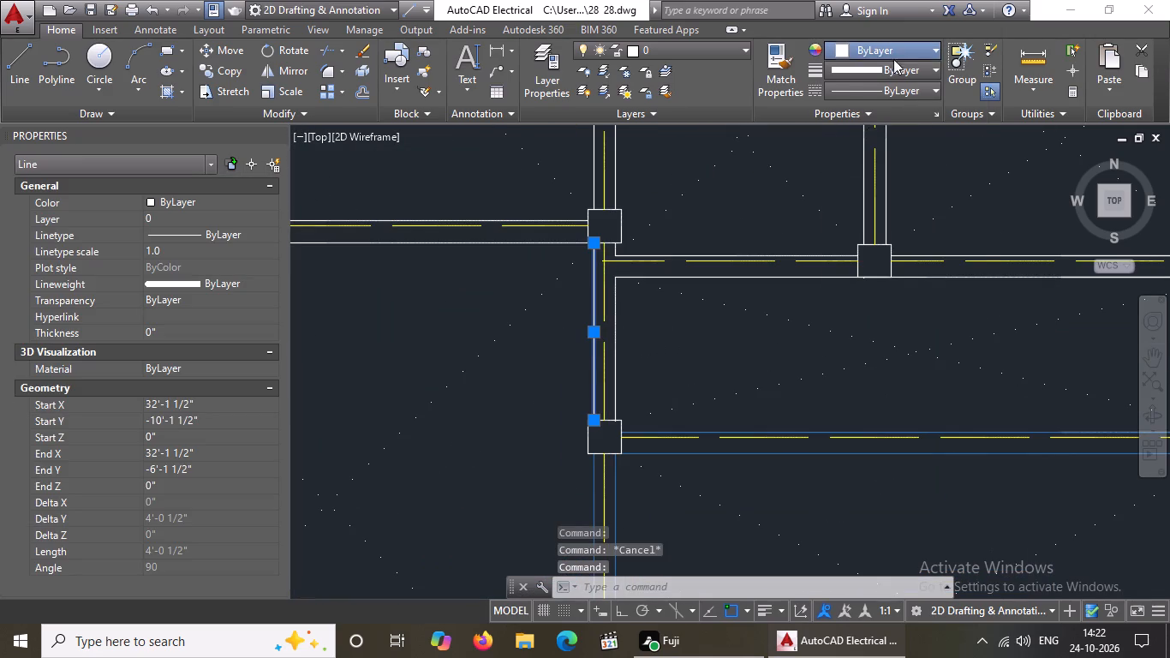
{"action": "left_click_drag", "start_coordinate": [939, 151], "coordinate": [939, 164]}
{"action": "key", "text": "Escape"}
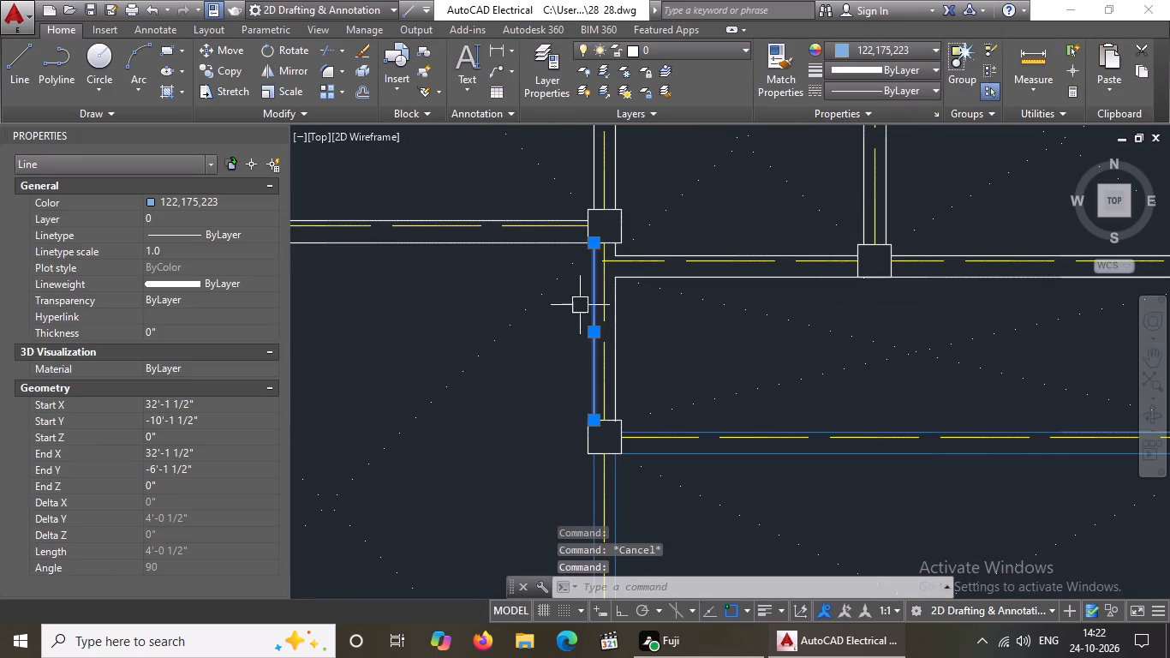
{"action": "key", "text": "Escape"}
Set the right and left lines of the short vertical beam at the narrow room's left end to blue 39,118,187.
{"action": "left_click", "coordinate": [618, 326]}
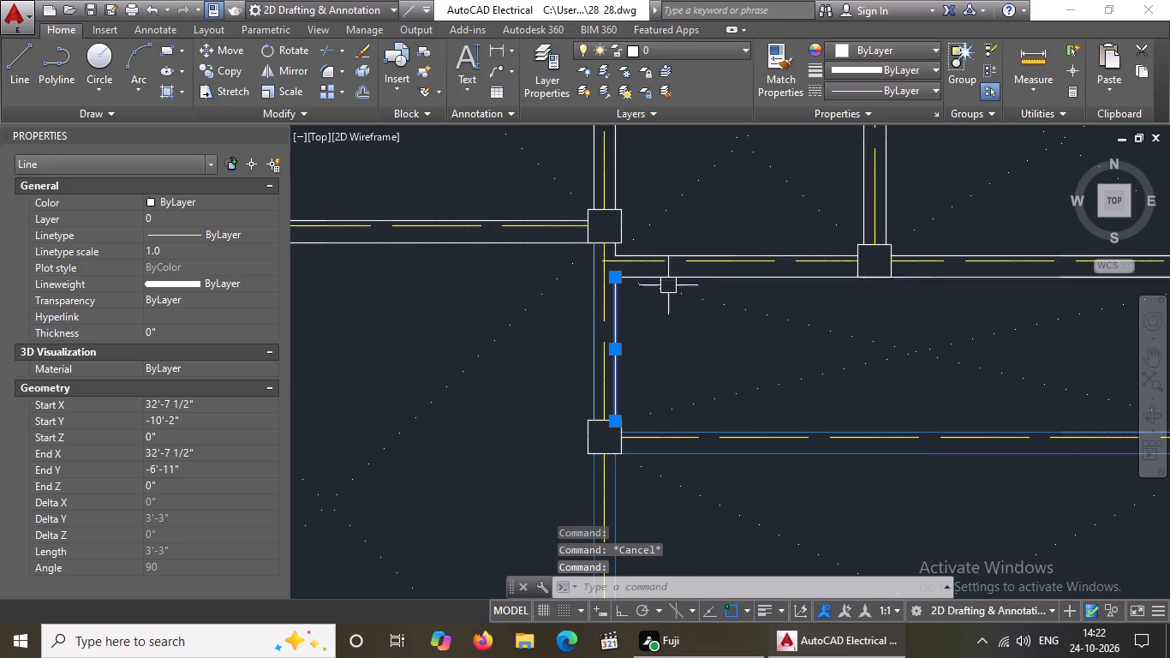
{"action": "left_click", "coordinate": [899, 53]}
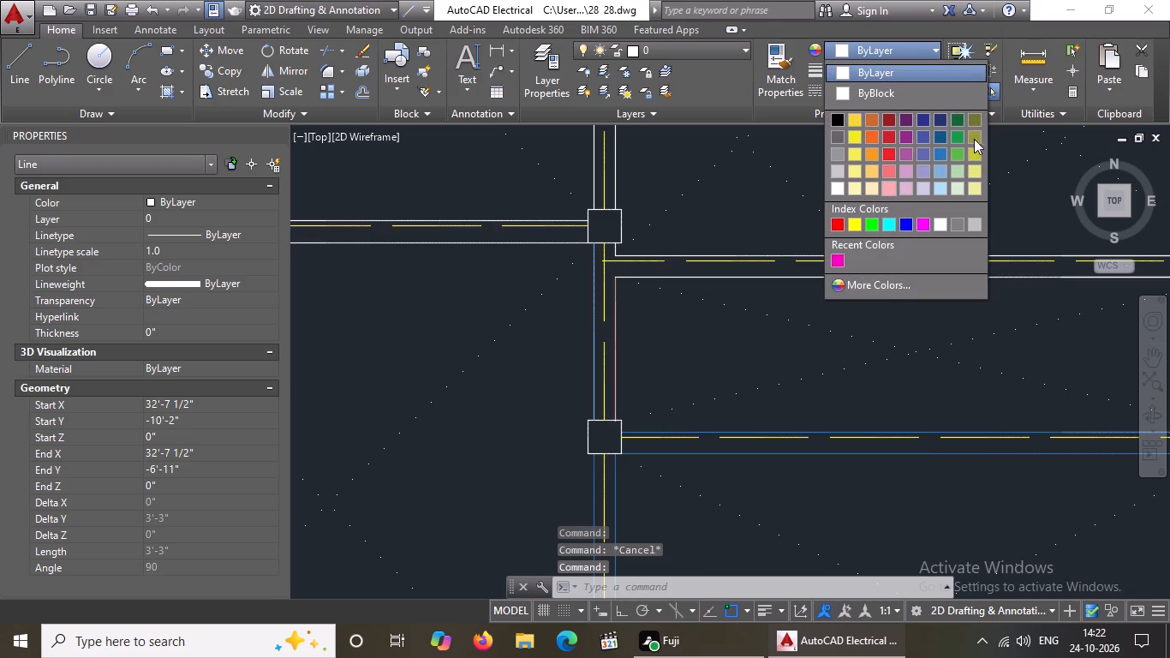
{"action": "left_click", "coordinate": [944, 154]}
{"action": "key", "text": "Escape"}
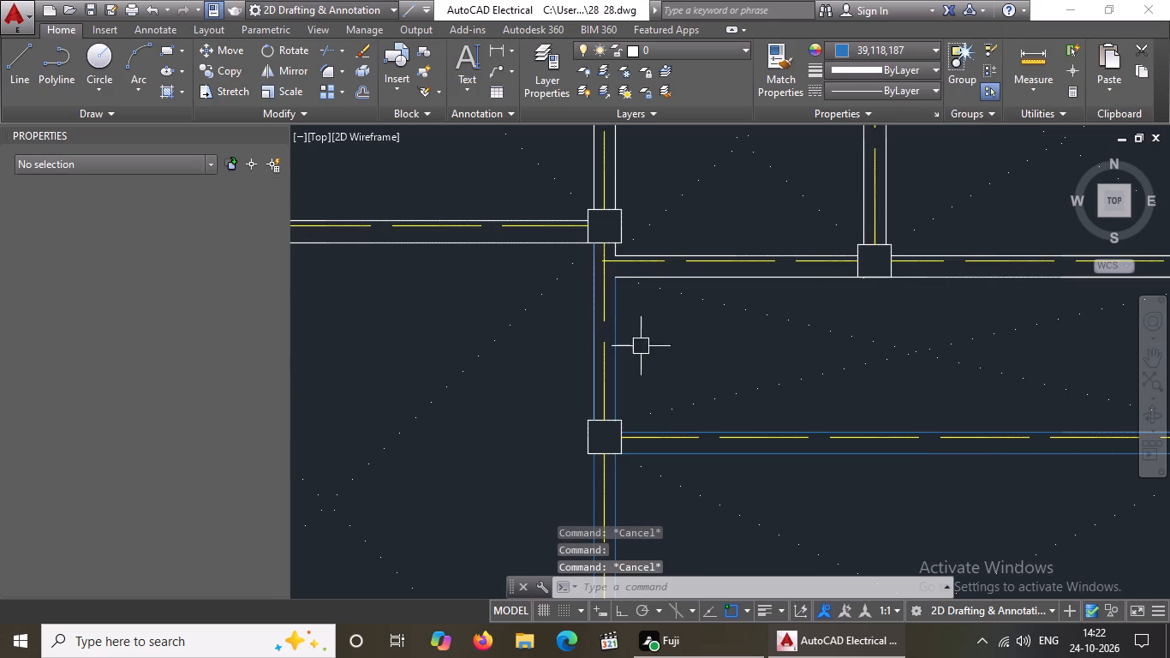
{"action": "left_click", "coordinate": [595, 302]}
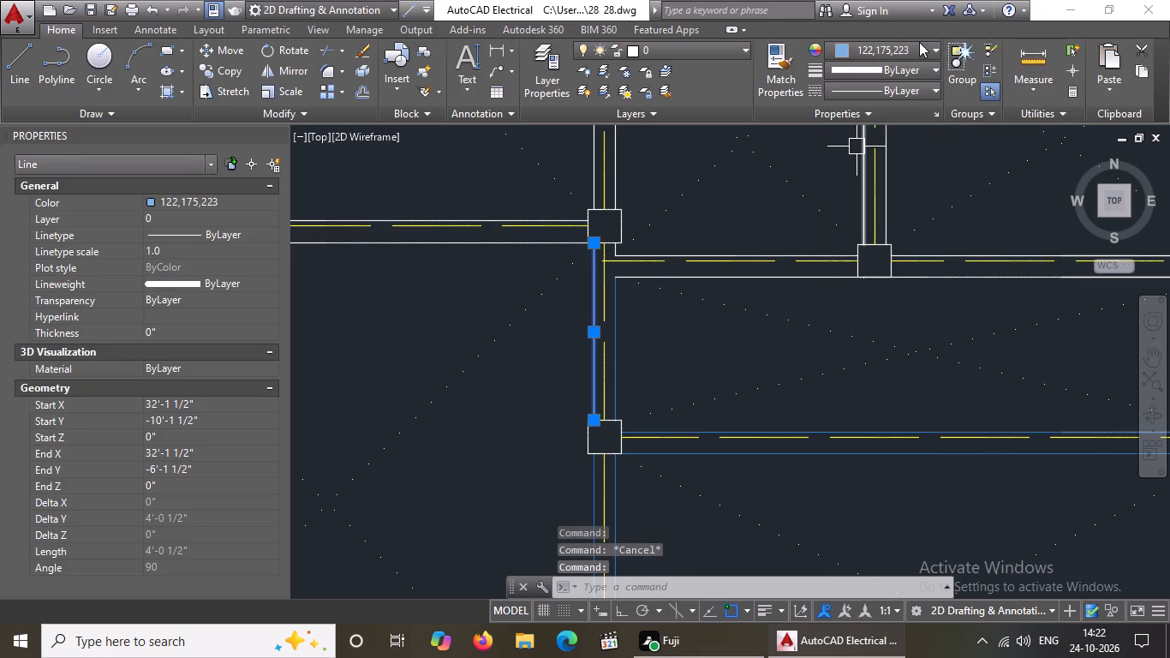
{"action": "left_click", "coordinate": [928, 51]}
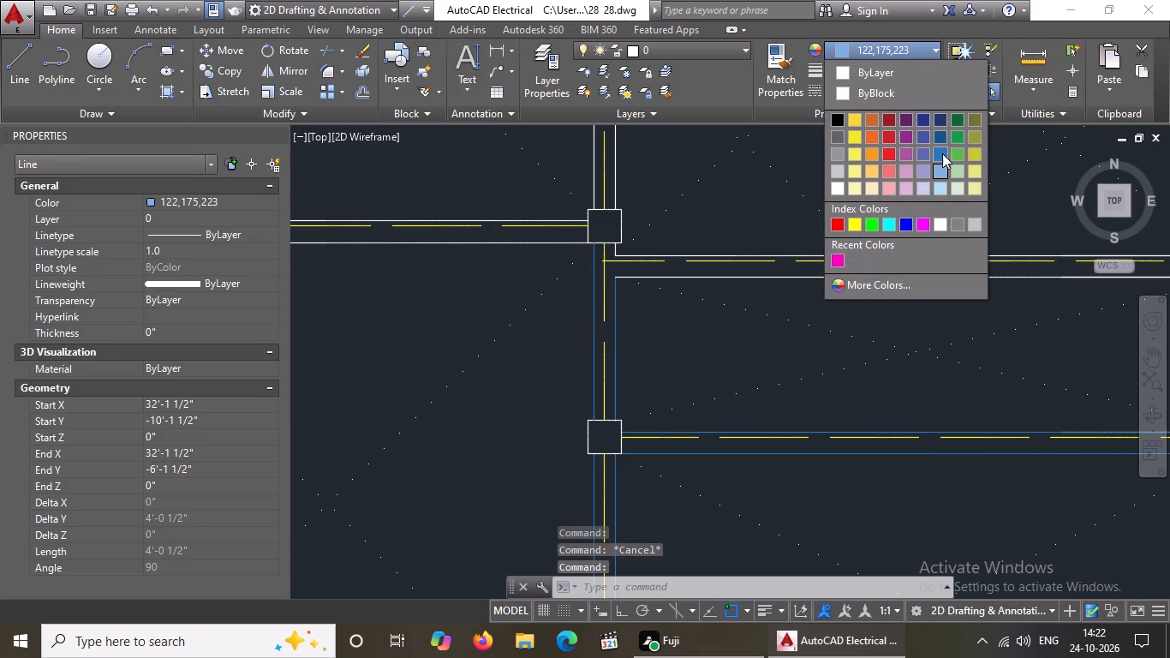
{"action": "left_click", "coordinate": [942, 154]}
{"action": "key", "text": "Escape"}
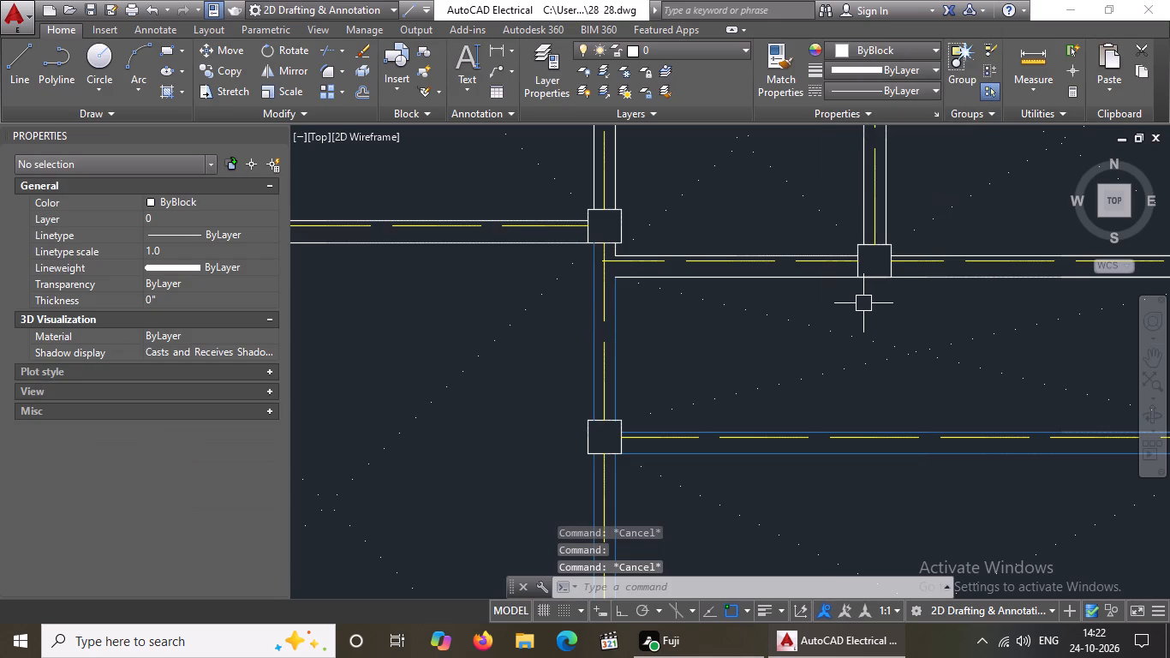
Colour the inner line of the narrow room's right-hand beam light blue 122,175,223.
{"action": "scroll", "coordinate": [863, 305], "scroll_direction": "down", "scroll_amount": 2}
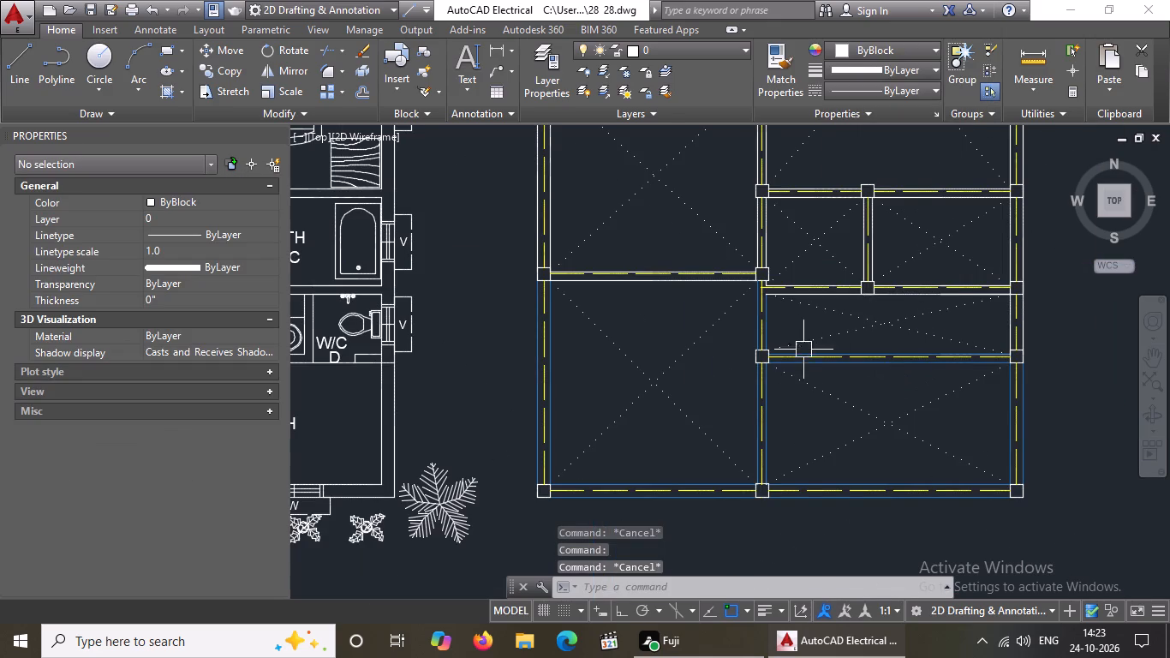
{"action": "scroll", "coordinate": [1019, 303], "scroll_direction": "up", "scroll_amount": 3}
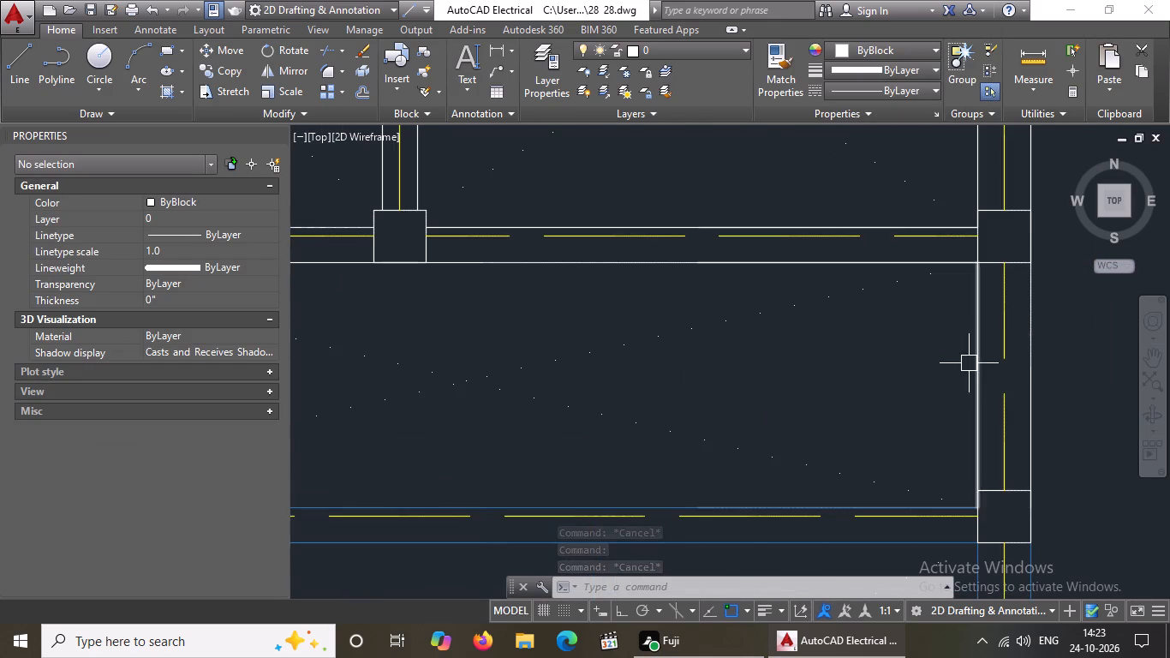
{"action": "left_click", "coordinate": [980, 350]}
{"action": "left_click", "coordinate": [928, 53]}
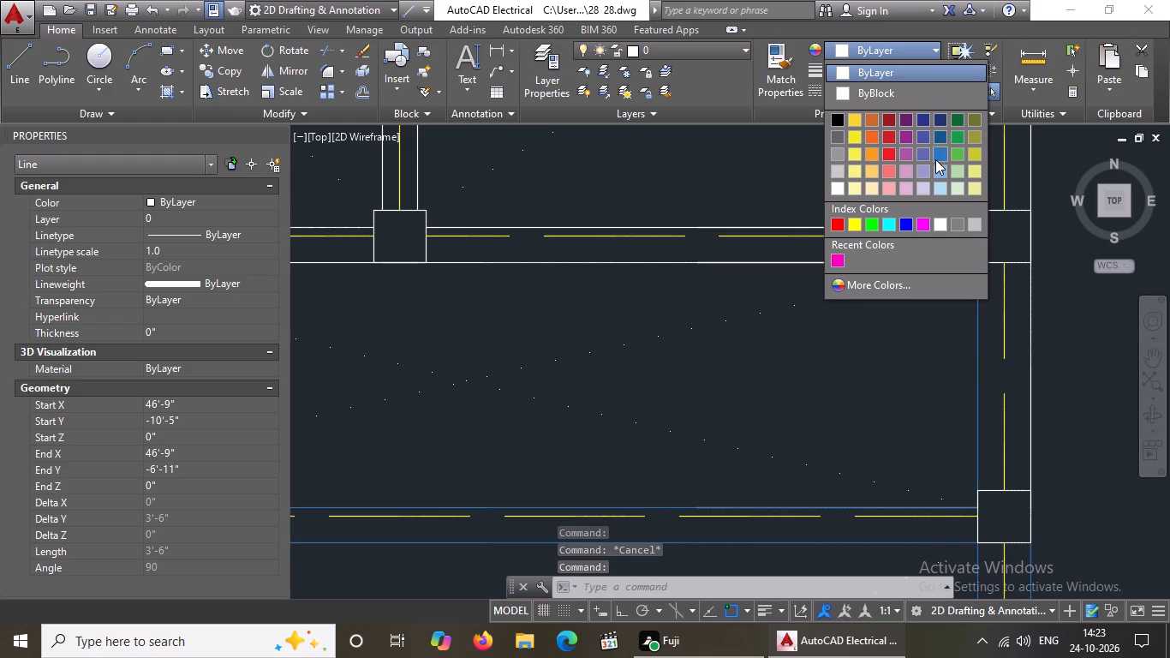
{"action": "left_click_drag", "start_coordinate": [939, 152], "coordinate": [941, 164]}
{"action": "key", "text": "Escape"}
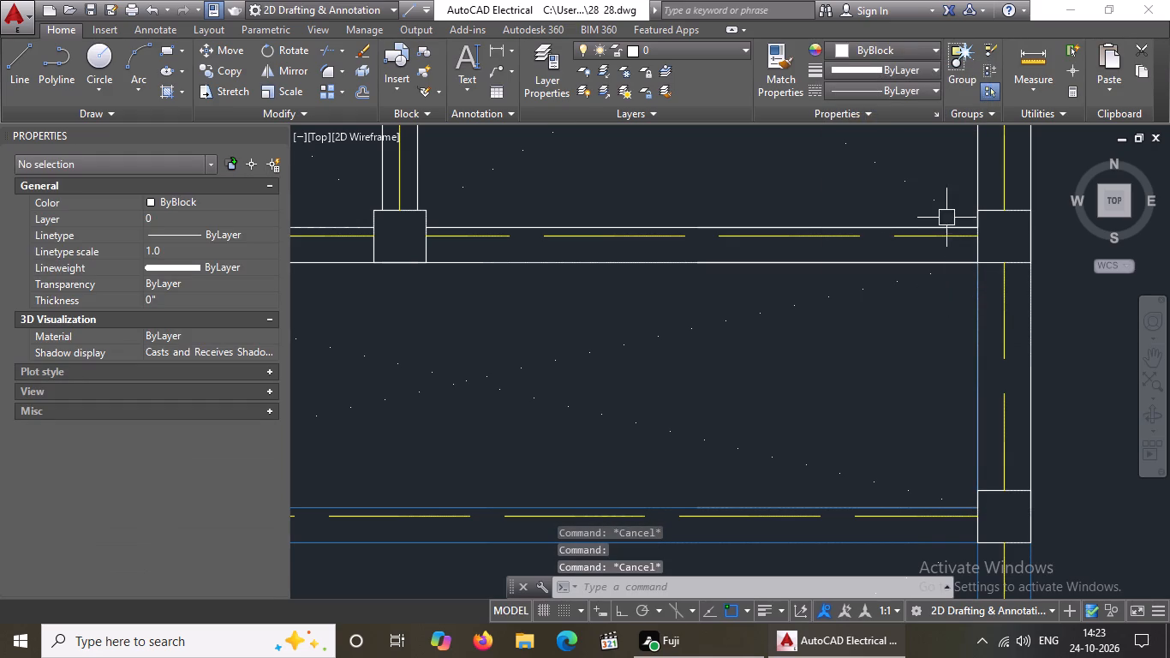
Set the current drawing colour to light blue 122,175,223 with no object selected.
{"action": "left_click", "coordinate": [922, 51]}
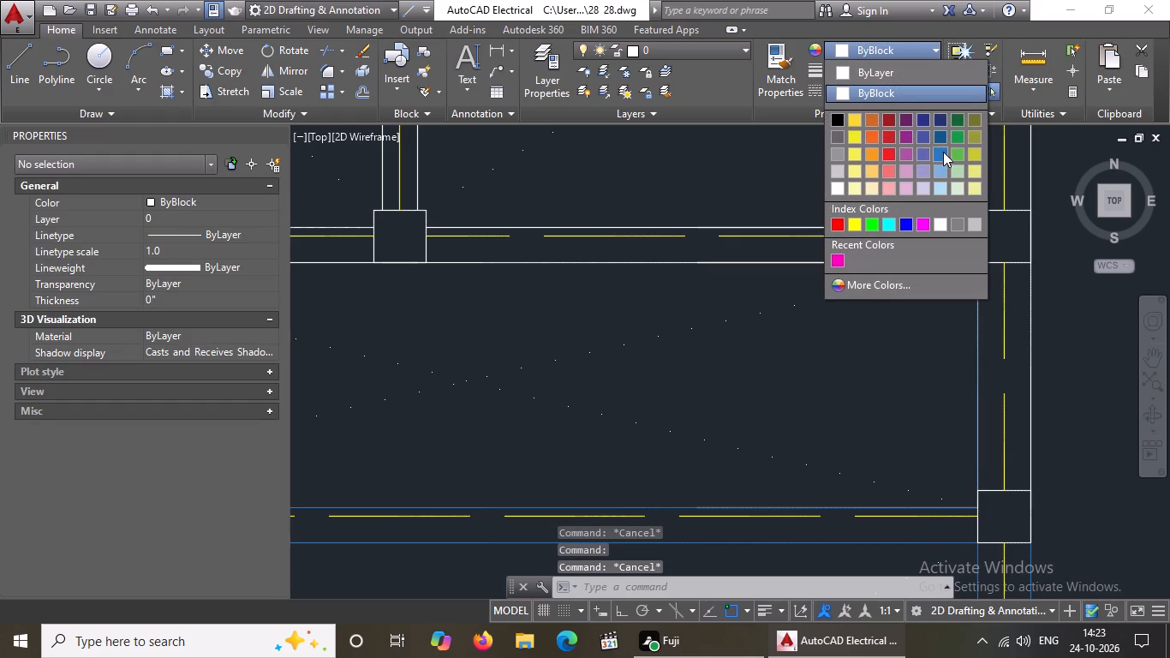
{"action": "left_click_drag", "start_coordinate": [943, 152], "coordinate": [943, 174]}
Set the inner and outer lines of the narrow room's right-hand beam to blue 39,118,187.
{"action": "scroll", "coordinate": [935, 276], "scroll_direction": "down", "scroll_amount": 3}
{"action": "scroll", "coordinate": [940, 284], "scroll_direction": "up", "scroll_amount": 3}
{"action": "left_click", "coordinate": [958, 296]}
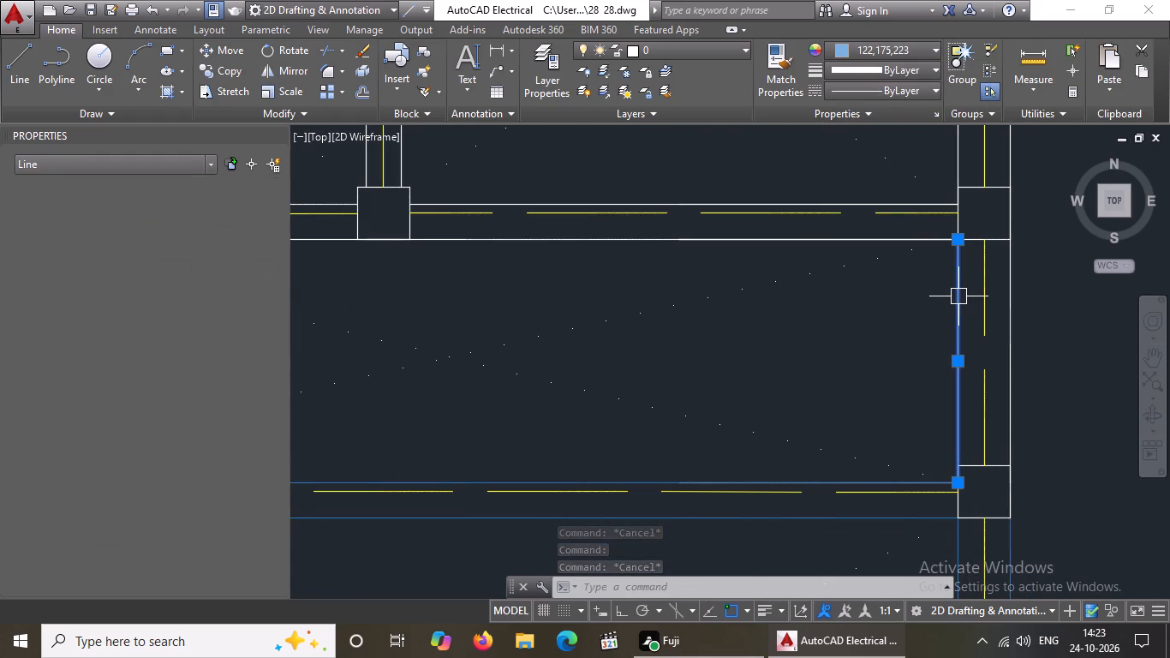
{"action": "left_click_drag", "start_coordinate": [905, 51], "coordinate": [906, 93]}
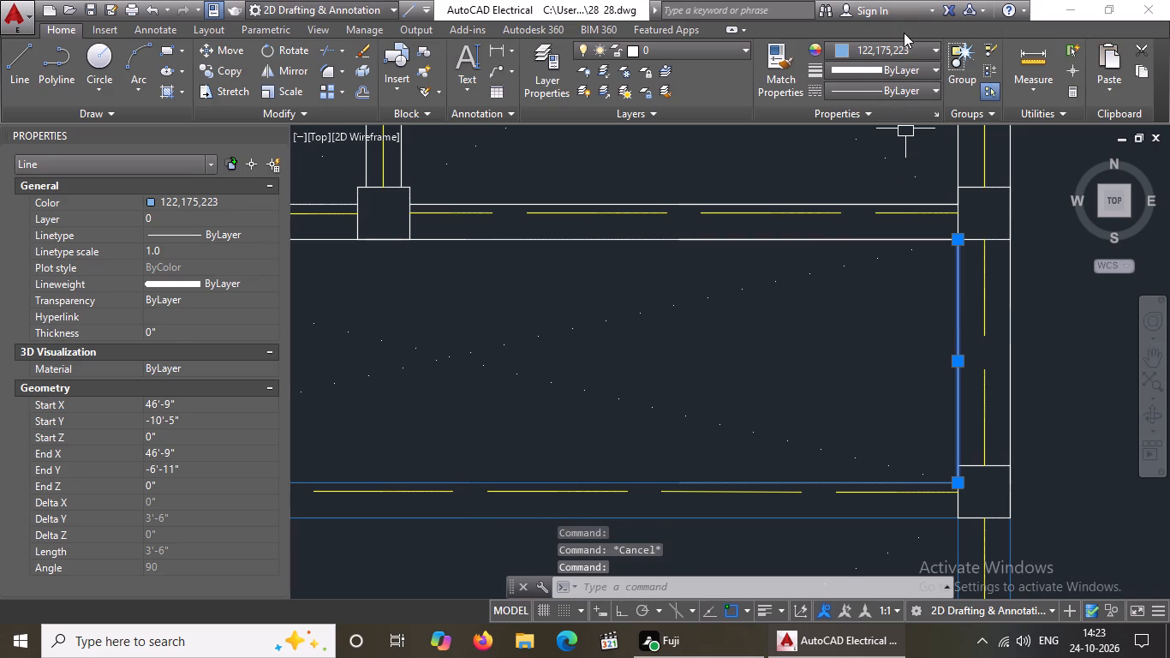
{"action": "left_click", "coordinate": [902, 55]}
{"action": "left_click", "coordinate": [943, 148]}
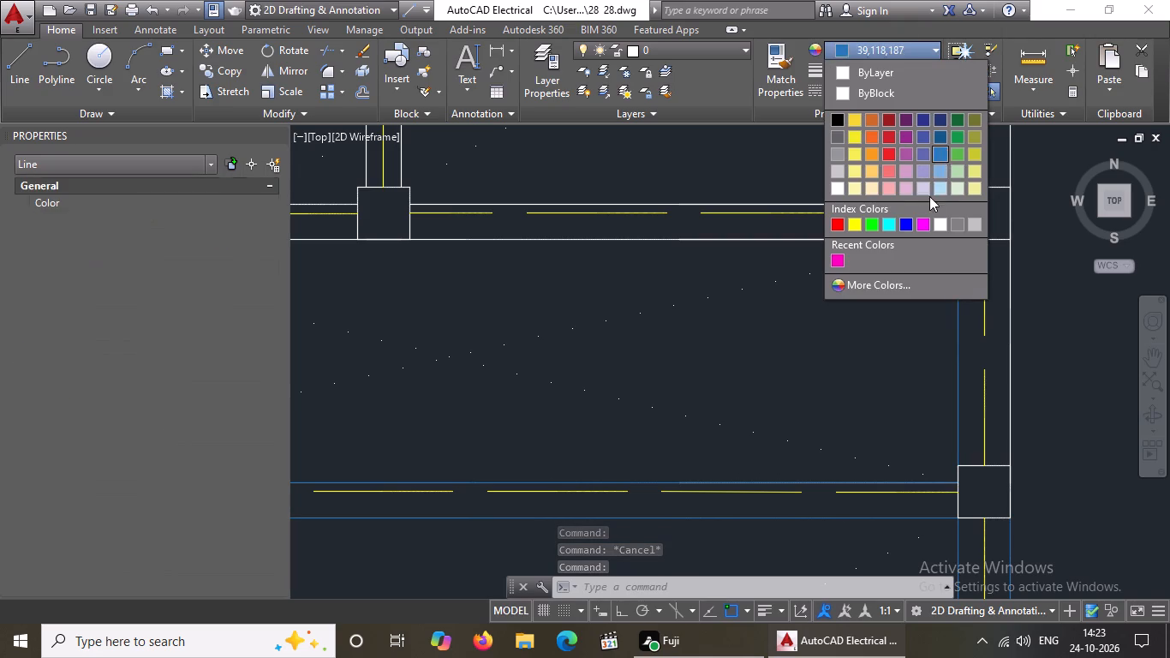
{"action": "key", "text": "Escape"}
{"action": "left_click", "coordinate": [1010, 317]}
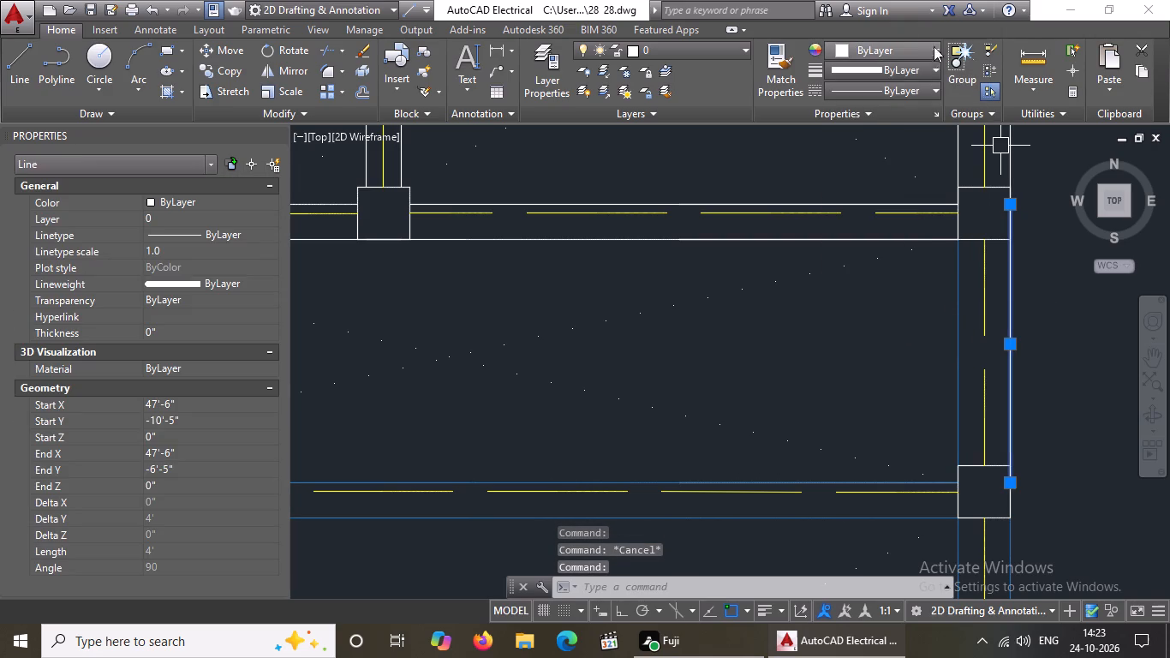
{"action": "left_click", "coordinate": [928, 49]}
{"action": "left_click", "coordinate": [940, 152]}
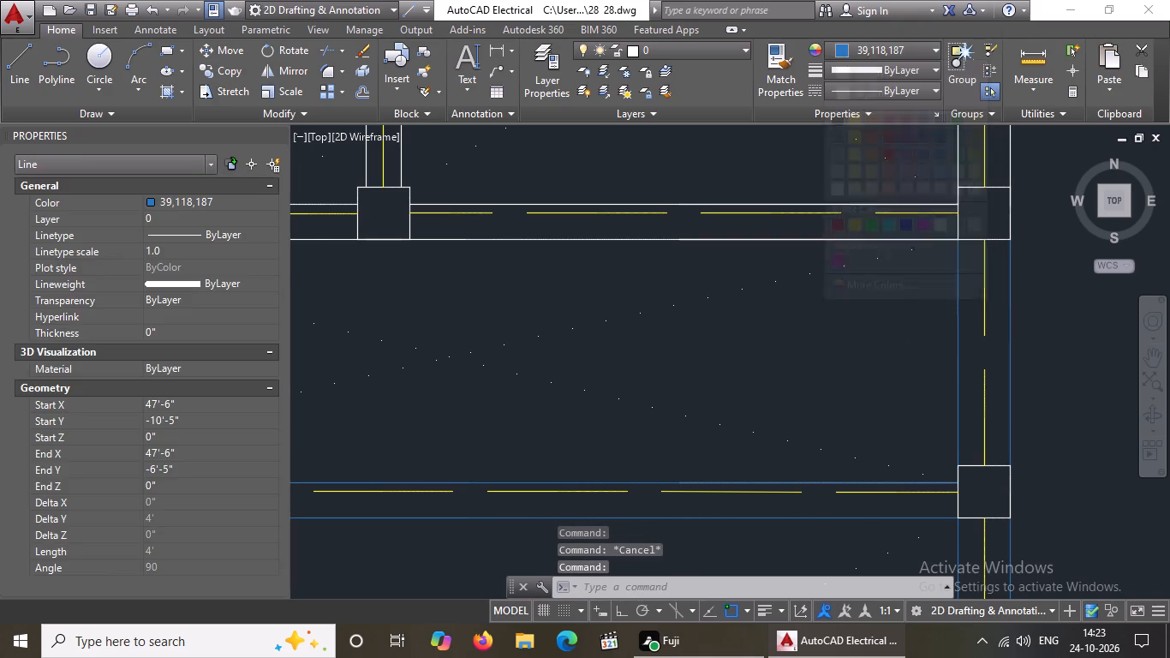
{"action": "scroll", "coordinate": [929, 231], "scroll_direction": "down", "scroll_amount": 3}
{"action": "key", "text": "Escape"}
Colour the lower line of the beam above the narrow room blue 39,118,187.
{"action": "scroll", "coordinate": [812, 239], "scroll_direction": "up", "scroll_amount": 2}
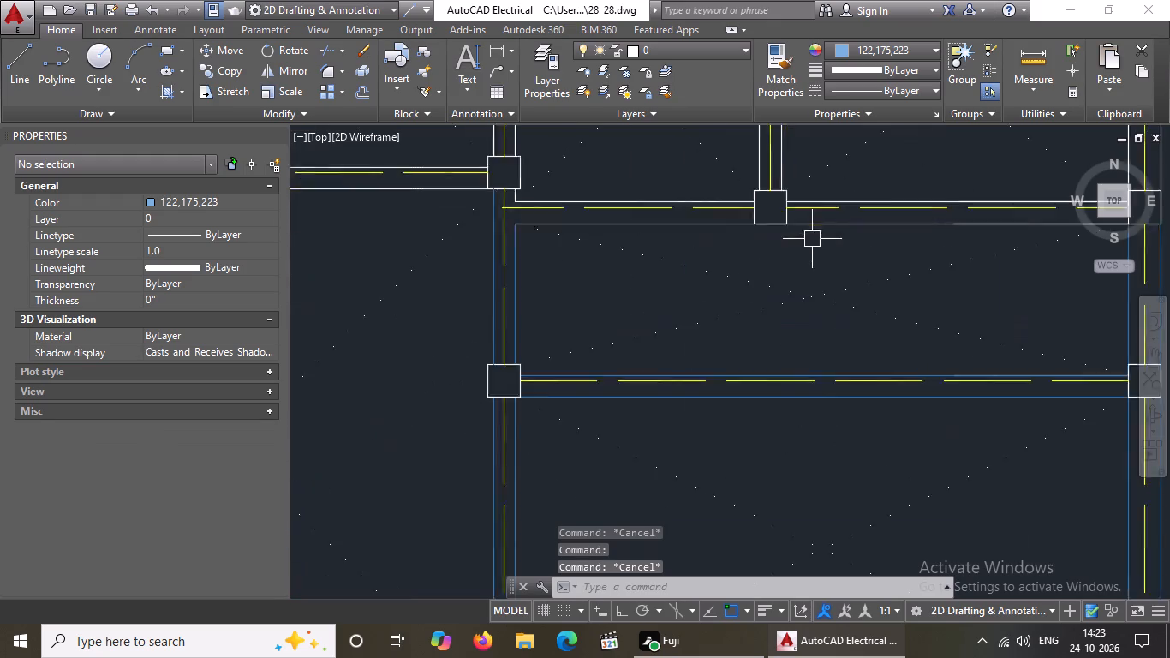
{"action": "scroll", "coordinate": [812, 239], "scroll_direction": "up", "scroll_amount": 1}
{"action": "left_click", "coordinate": [676, 212]}
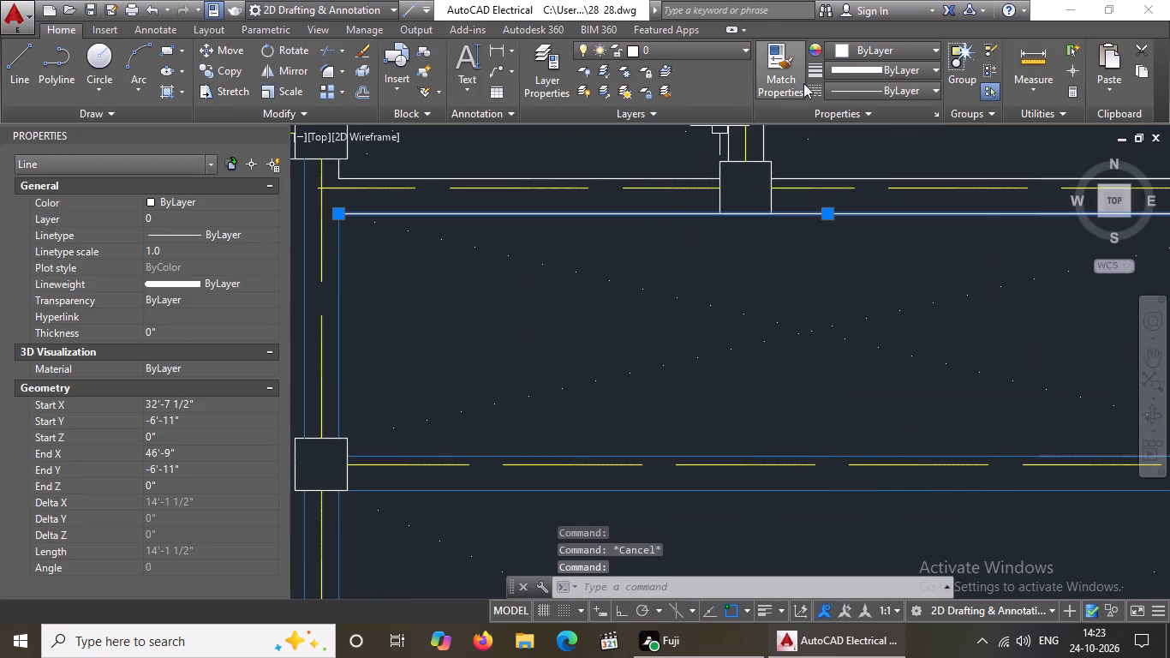
{"action": "left_click", "coordinate": [851, 49]}
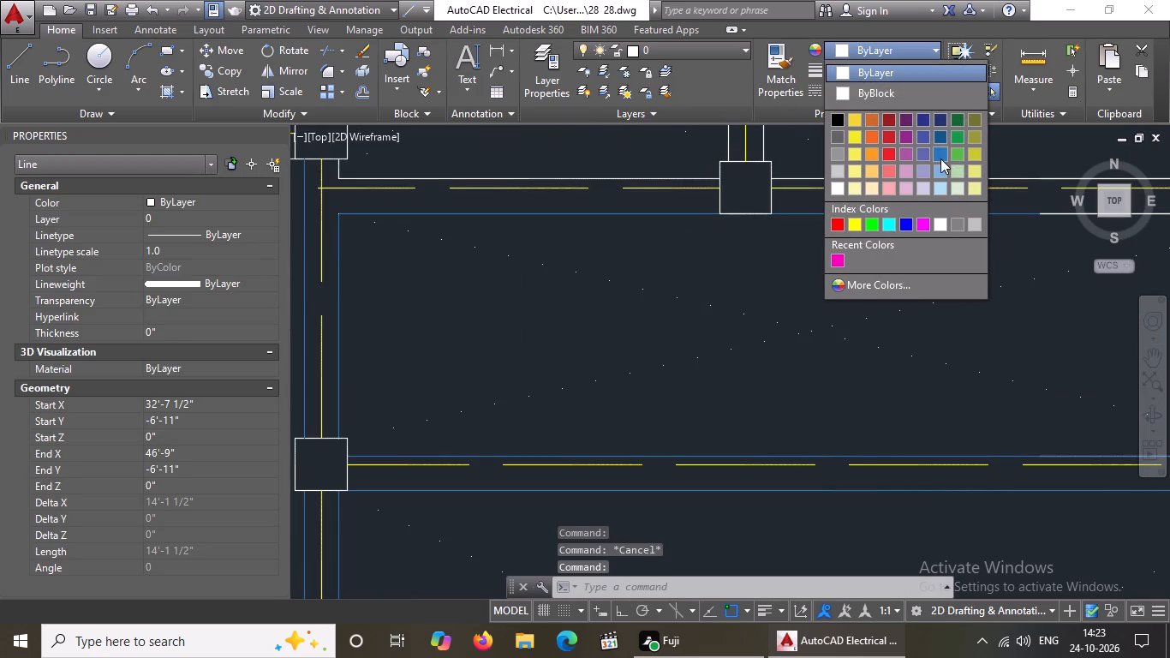
{"action": "left_click", "coordinate": [935, 149]}
{"action": "scroll", "coordinate": [896, 254], "scroll_direction": "down", "scroll_amount": 3}
{"action": "key", "text": "Escape"}
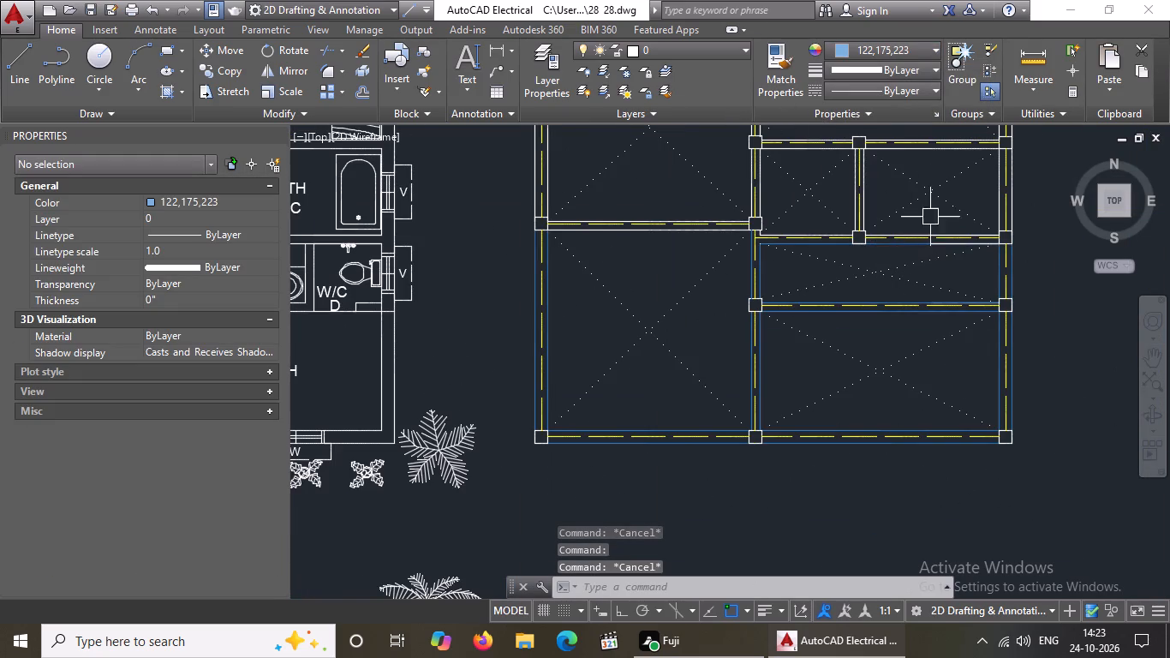
Erase the short white line overlapping the right end of the lower line of the beam above the narrow room.
{"action": "scroll", "coordinate": [960, 228], "scroll_direction": "up", "scroll_amount": 2}
{"action": "left_click", "coordinate": [940, 269]}
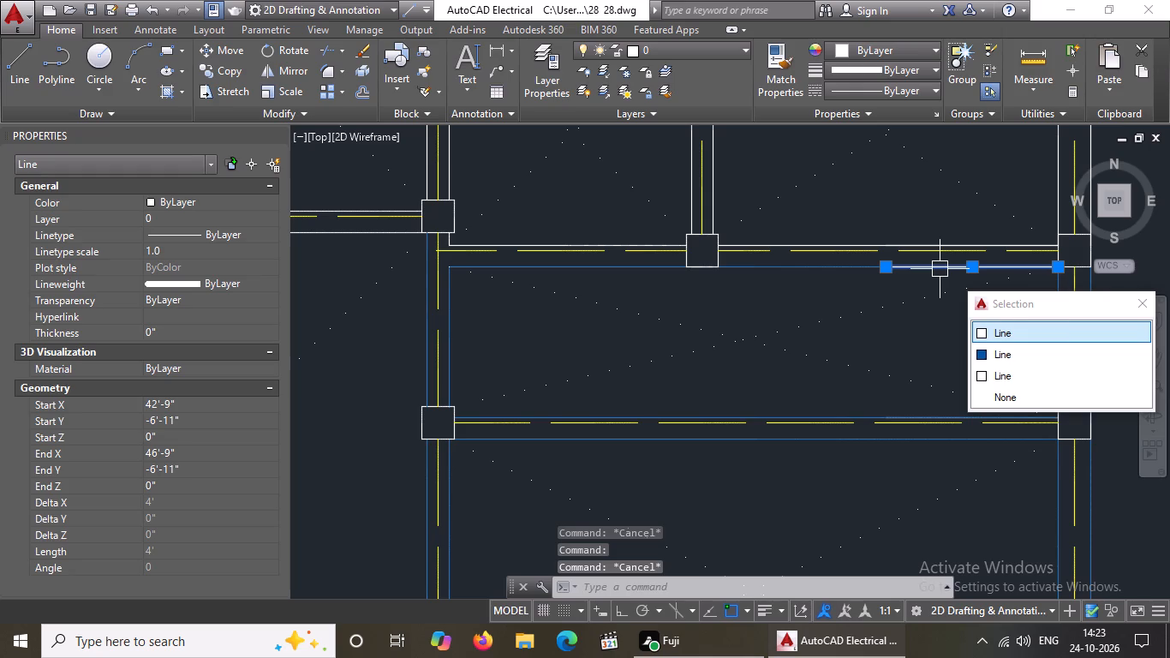
{"action": "key", "text": "Delete"}
Set the lower line of the horizontal beam above the lower-left room to blue 39,118,187.
{"action": "scroll", "coordinate": [949, 310], "scroll_direction": "down", "scroll_amount": 1}
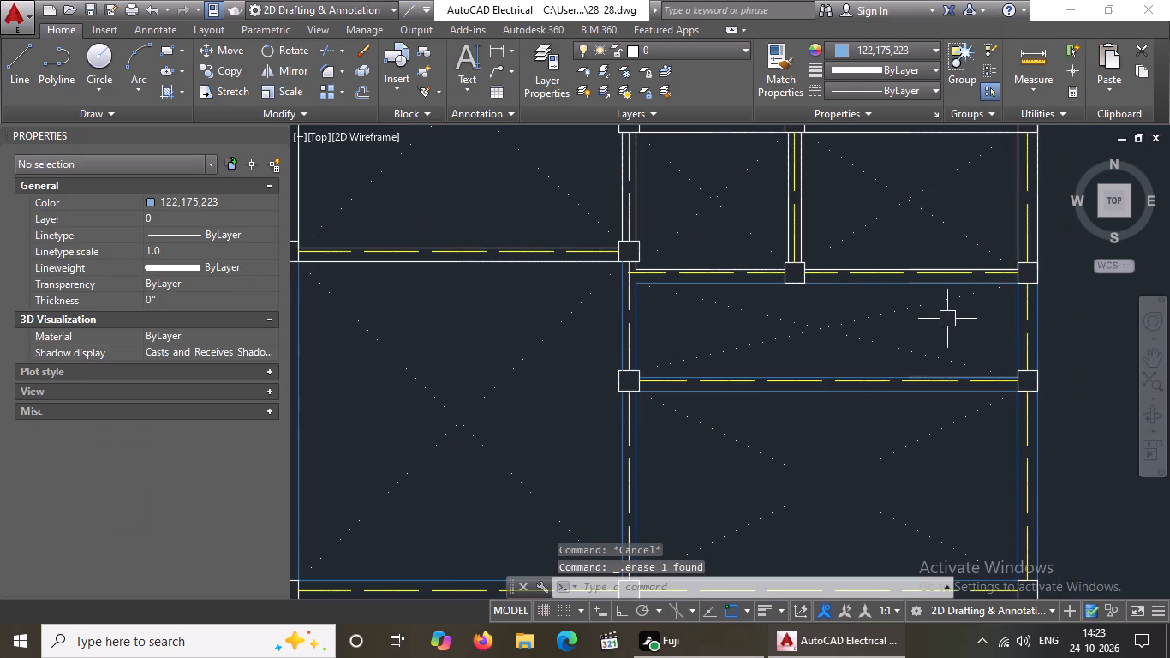
{"action": "scroll", "coordinate": [808, 326], "scroll_direction": "down", "scroll_amount": 2}
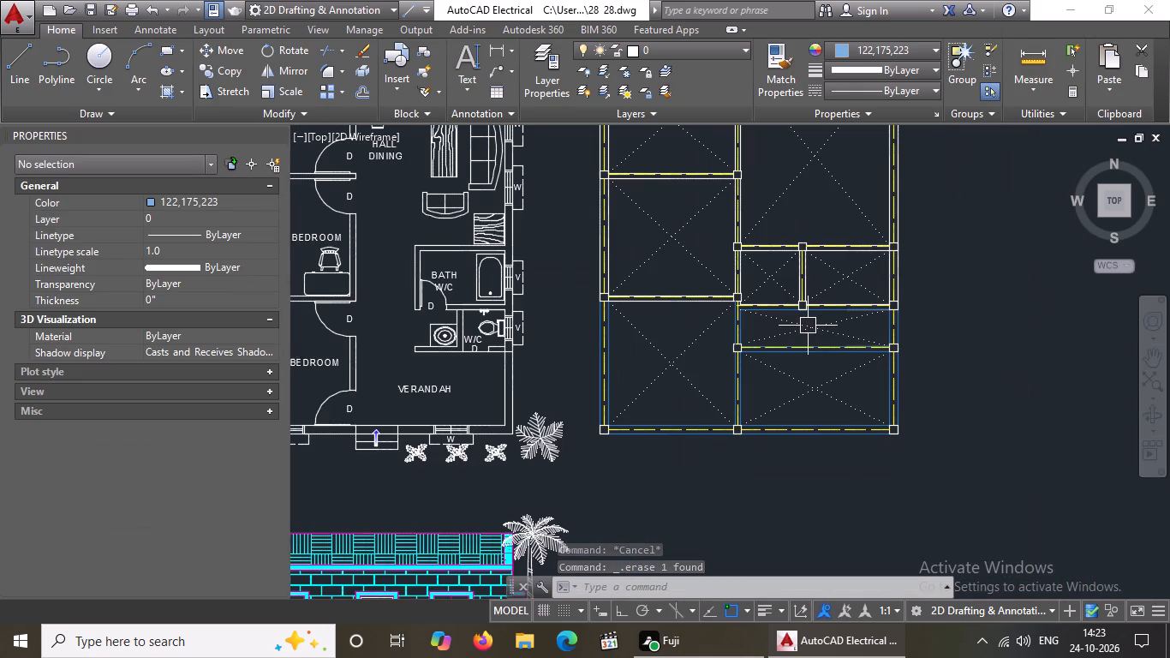
{"action": "scroll", "coordinate": [645, 293], "scroll_direction": "up", "scroll_amount": 3}
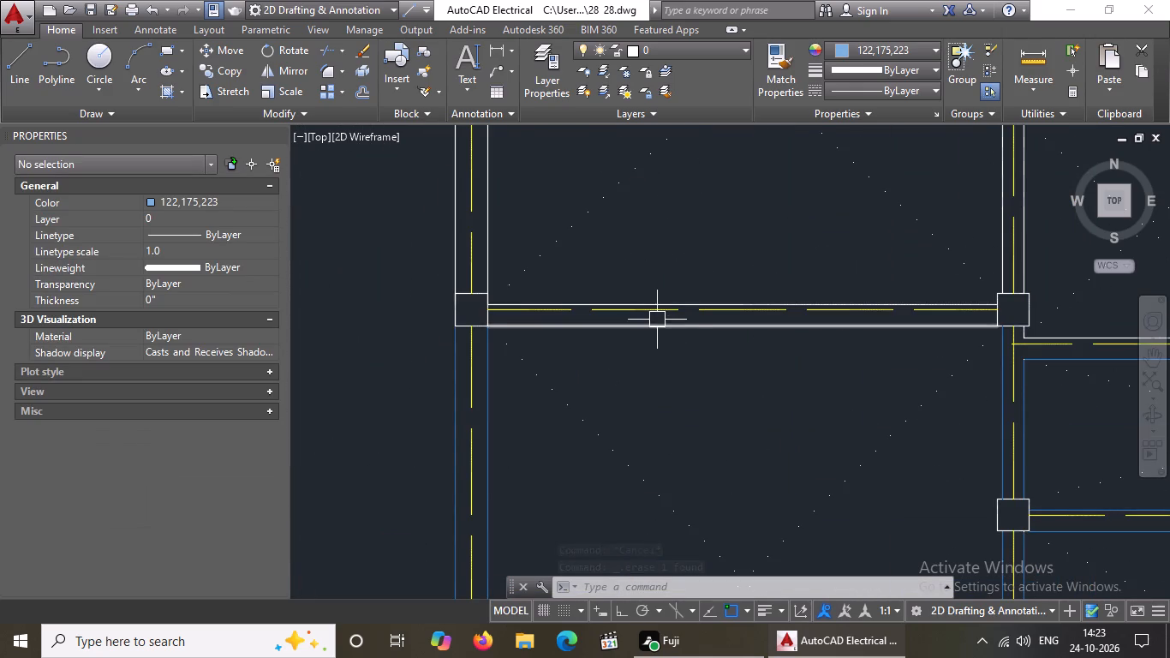
{"action": "left_click", "coordinate": [656, 325]}
{"action": "left_click_drag", "start_coordinate": [902, 51], "coordinate": [902, 65]}
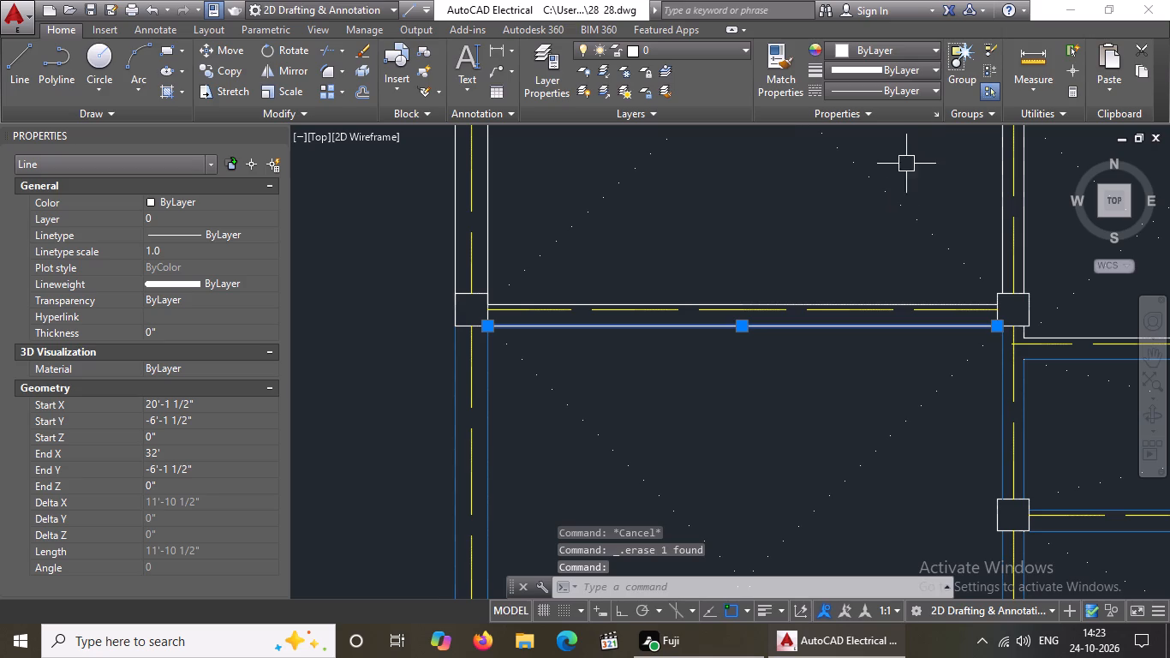
{"action": "left_click", "coordinate": [914, 51]}
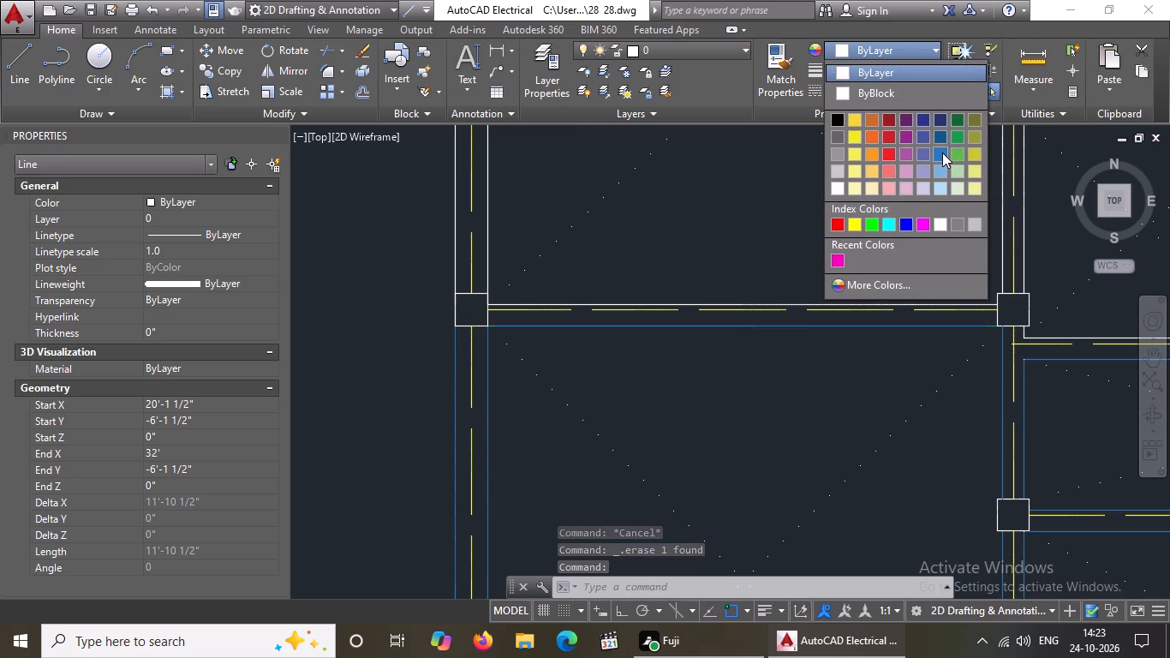
{"action": "left_click", "coordinate": [942, 153]}
{"action": "key", "text": "Escape"}
Set the upper line of the horizontal beam above the lower-left room to blue 39,118,187.
{"action": "scroll", "coordinate": [769, 310], "scroll_direction": "down", "scroll_amount": 1}
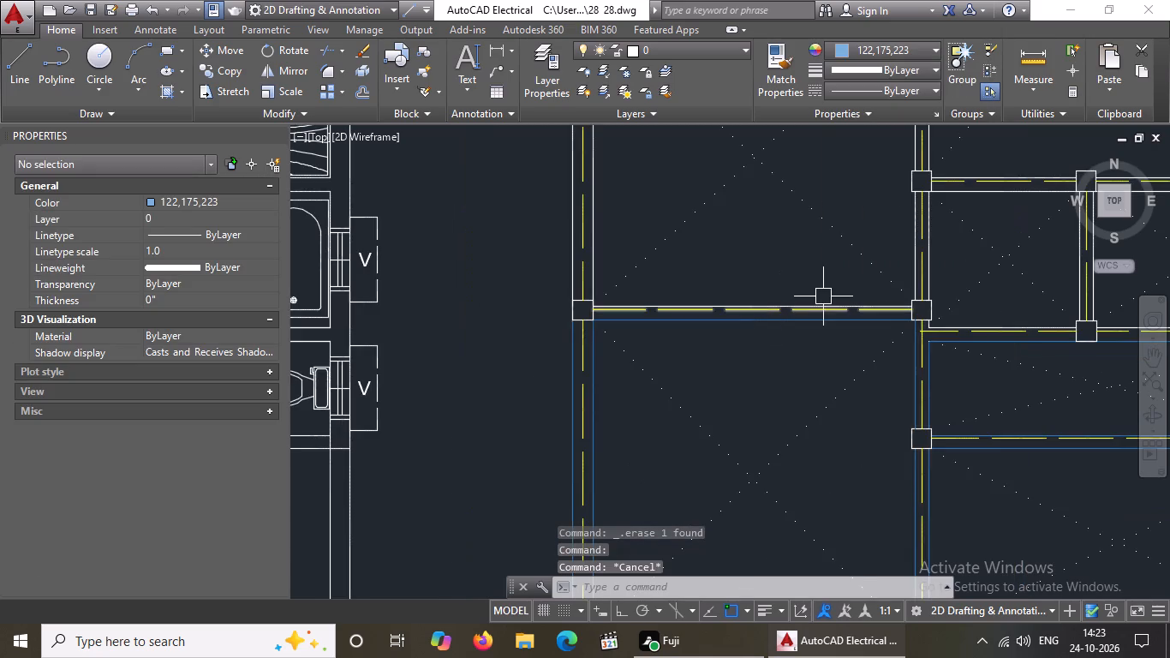
{"action": "scroll", "coordinate": [825, 296], "scroll_direction": "down", "scroll_amount": 2}
{"action": "scroll", "coordinate": [972, 296], "scroll_direction": "up", "scroll_amount": 1}
{"action": "scroll", "coordinate": [632, 289], "scroll_direction": "up", "scroll_amount": 4}
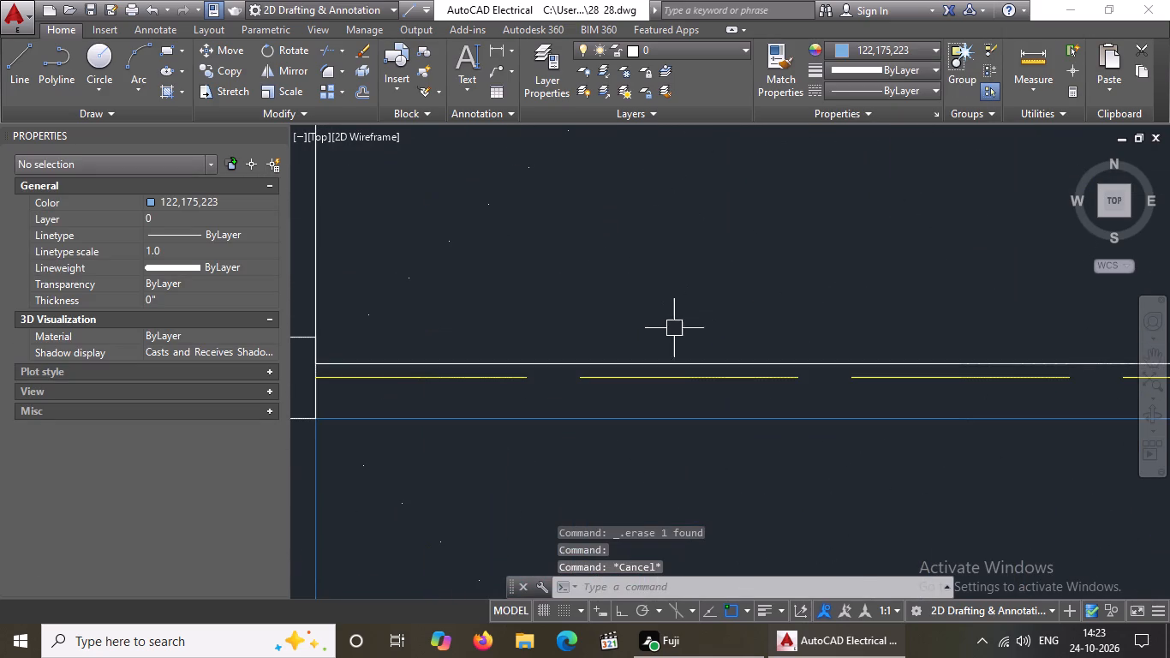
{"action": "left_click", "coordinate": [669, 362]}
{"action": "left_click", "coordinate": [886, 48]}
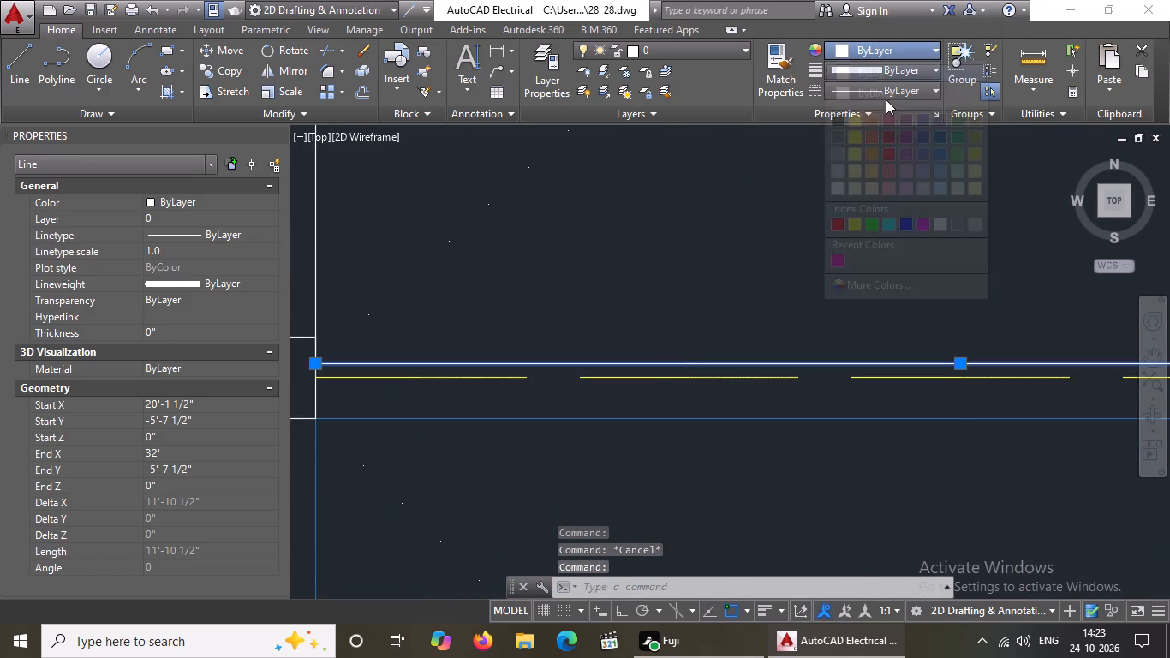
{"action": "left_click", "coordinate": [939, 153]}
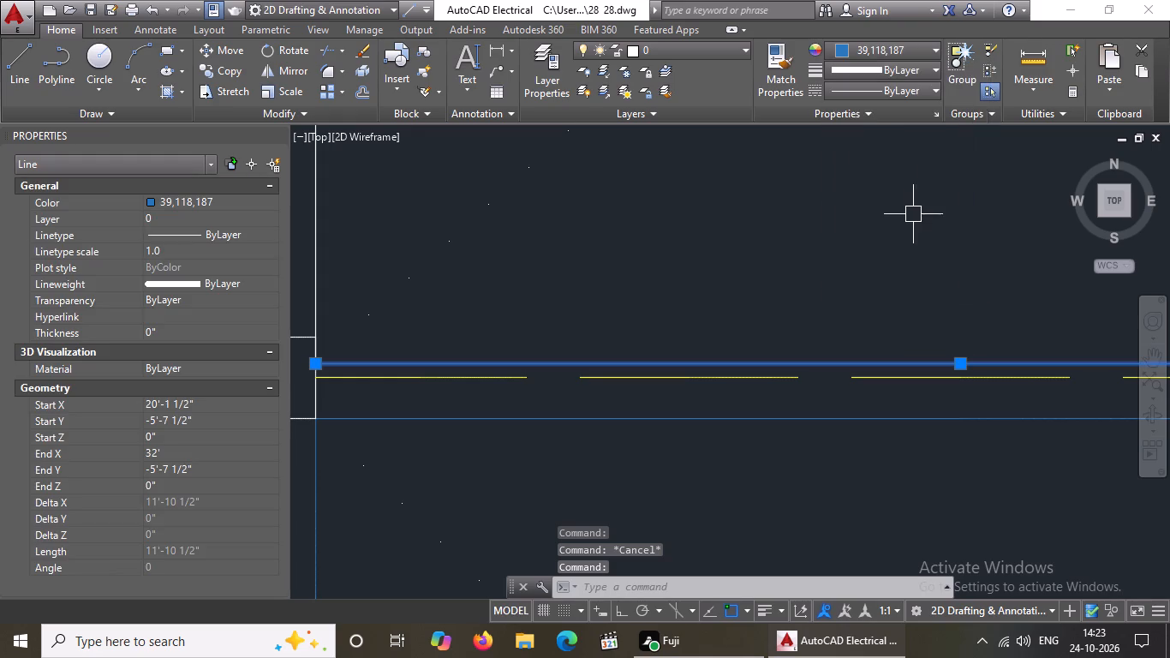
{"action": "key", "text": "Escape"}
{"action": "scroll", "coordinate": [730, 308], "scroll_direction": "down", "scroll_amount": 3}
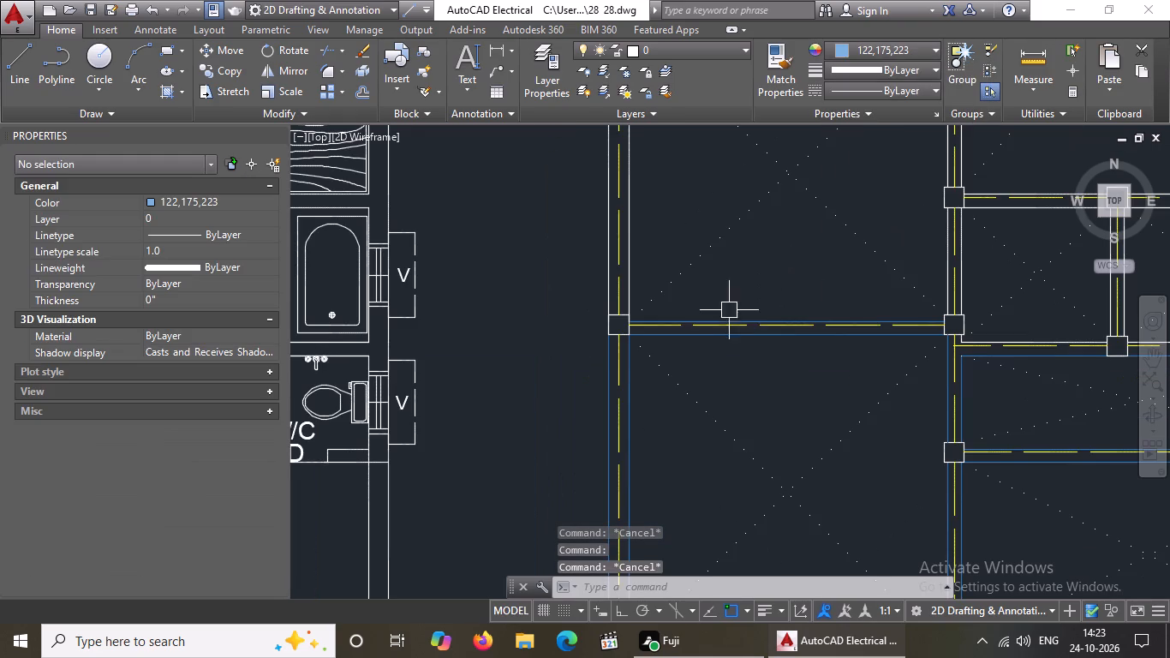
{"action": "key", "text": "Escape"}
Colour the upper line of the beam above the narrow room blue 39,118,187, on the stretch left of the middle column.
{"action": "scroll", "coordinate": [748, 325], "scroll_direction": "down", "scroll_amount": 2}
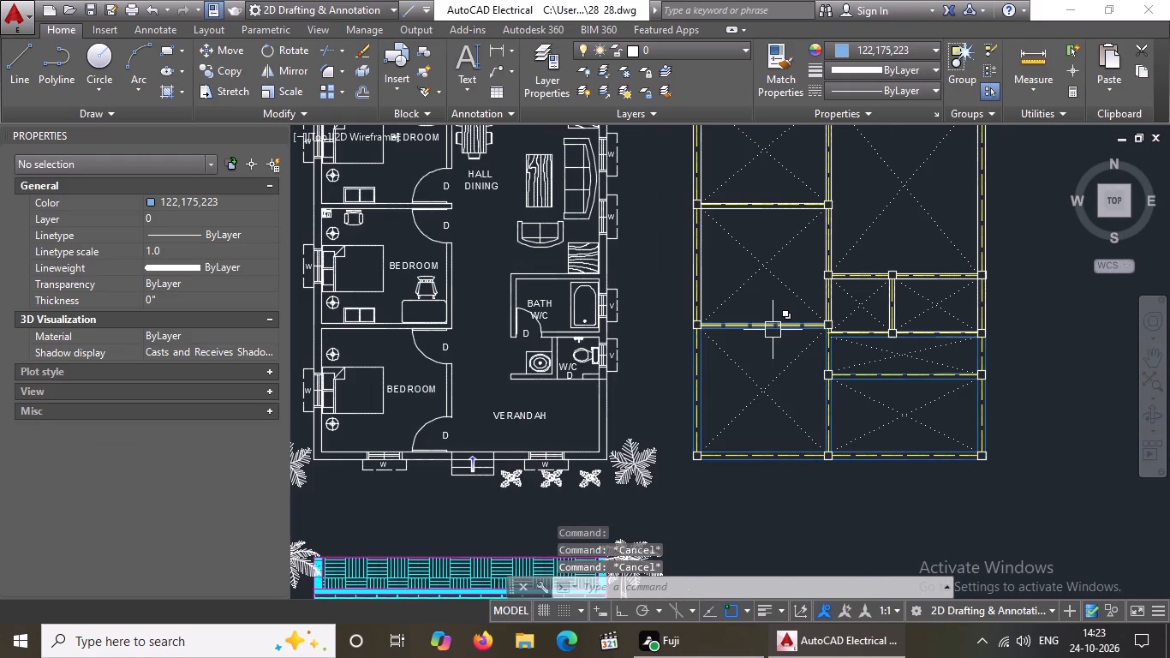
{"action": "scroll", "coordinate": [753, 318], "scroll_direction": "up", "scroll_amount": 2}
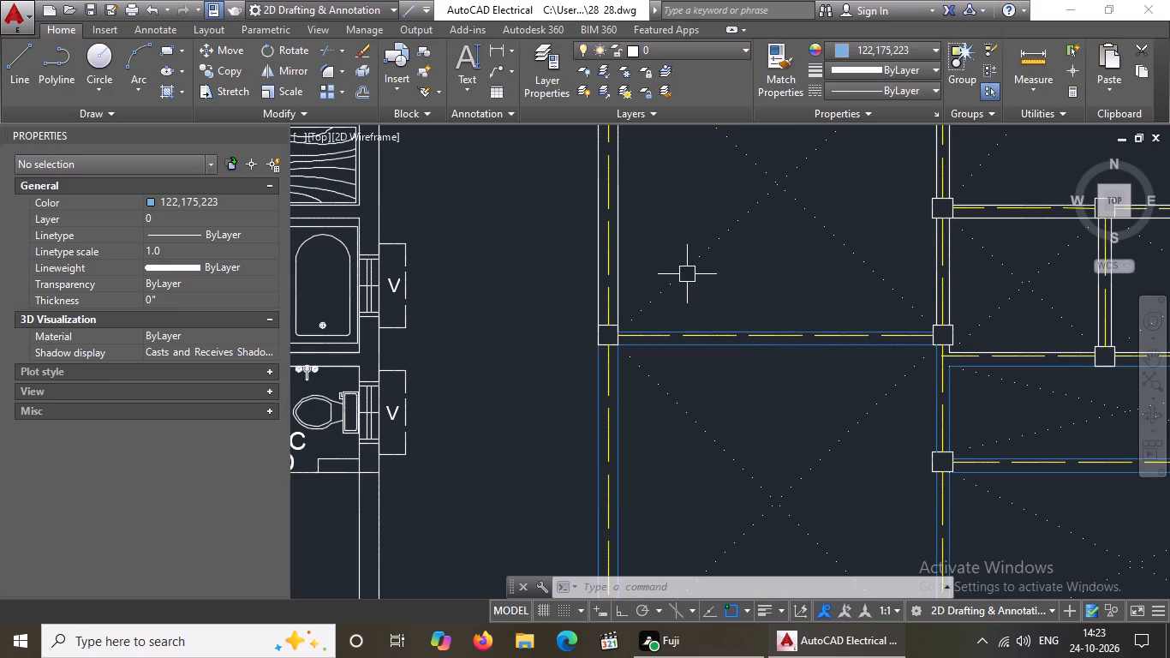
{"action": "scroll", "coordinate": [623, 290], "scroll_direction": "up", "scroll_amount": 2}
{"action": "scroll", "coordinate": [755, 309], "scroll_direction": "down", "scroll_amount": 3}
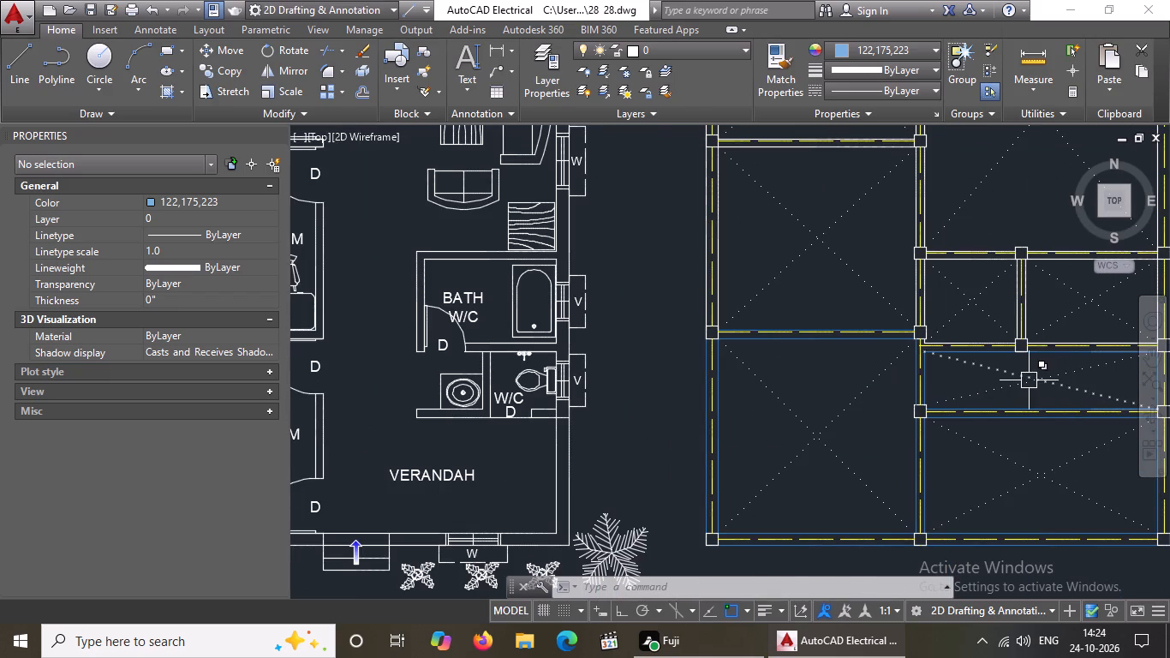
{"action": "scroll", "coordinate": [1029, 380], "scroll_direction": "down", "scroll_amount": 4}
{"action": "scroll", "coordinate": [1103, 380], "scroll_direction": "up", "scroll_amount": 3}
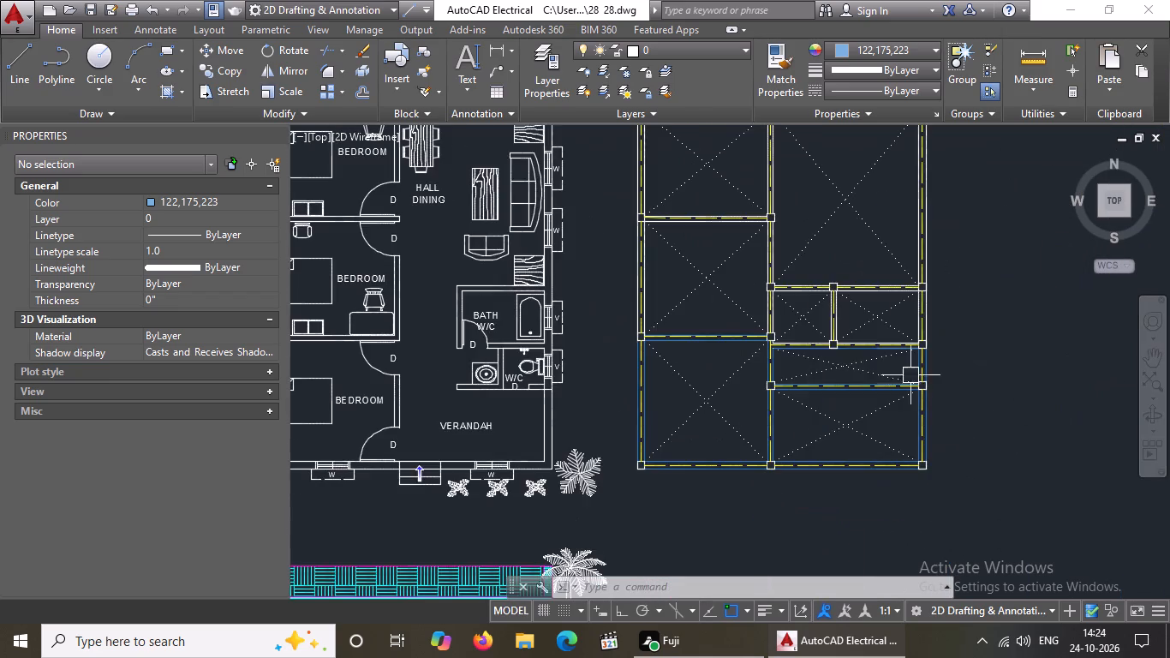
{"action": "scroll", "coordinate": [864, 354], "scroll_direction": "up", "scroll_amount": 2}
{"action": "scroll", "coordinate": [729, 302], "scroll_direction": "up", "scroll_amount": 2}
{"action": "left_click", "coordinate": [731, 356]}
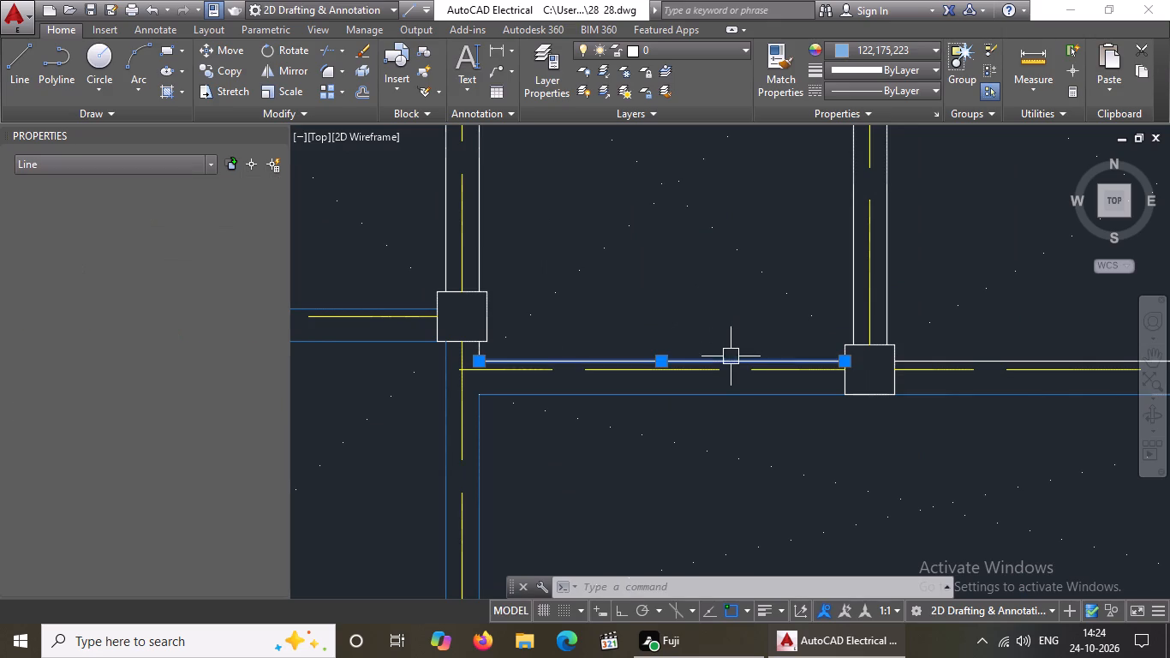
{"action": "left_click", "coordinate": [899, 45]}
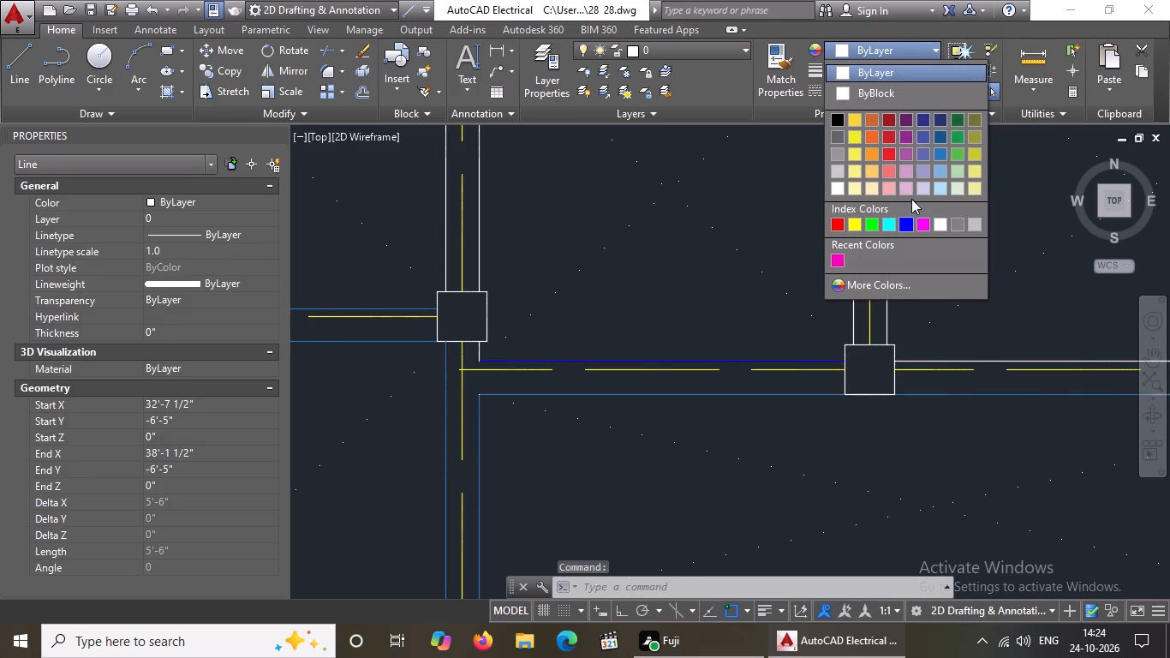
{"action": "left_click", "coordinate": [937, 158]}
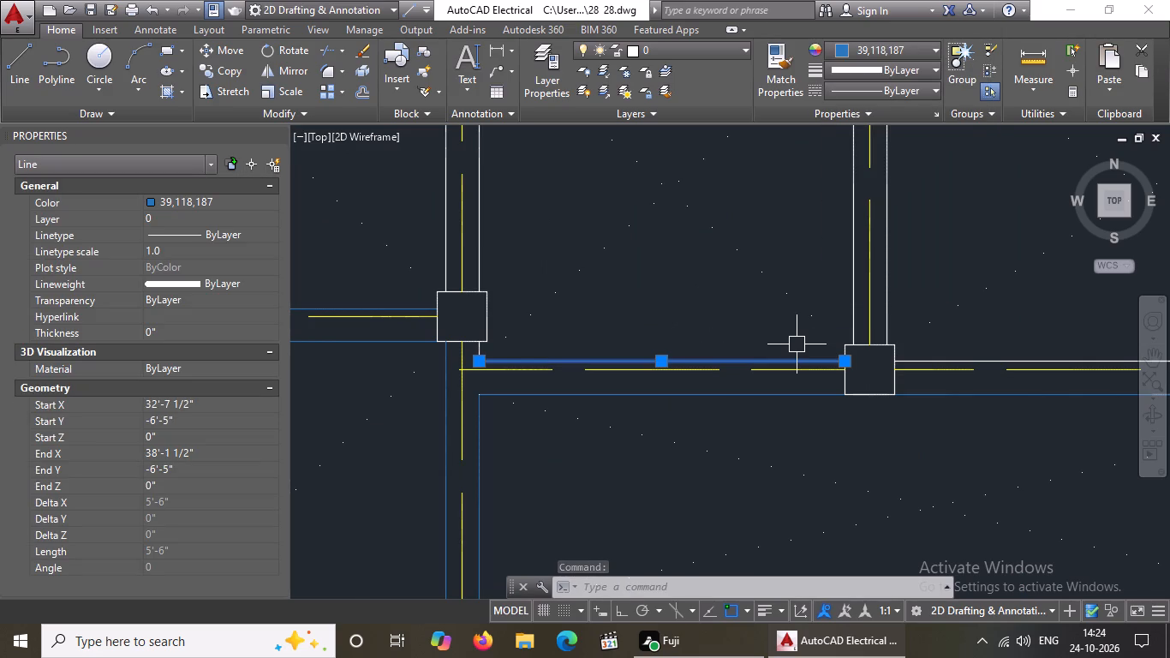
Colour the upper line of the beam above the narrow room blue 39,118,187, on the stretch right of the middle column.
{"action": "scroll", "coordinate": [797, 344], "scroll_direction": "down", "scroll_amount": 3}
{"action": "scroll", "coordinate": [850, 366], "scroll_direction": "up", "scroll_amount": 4}
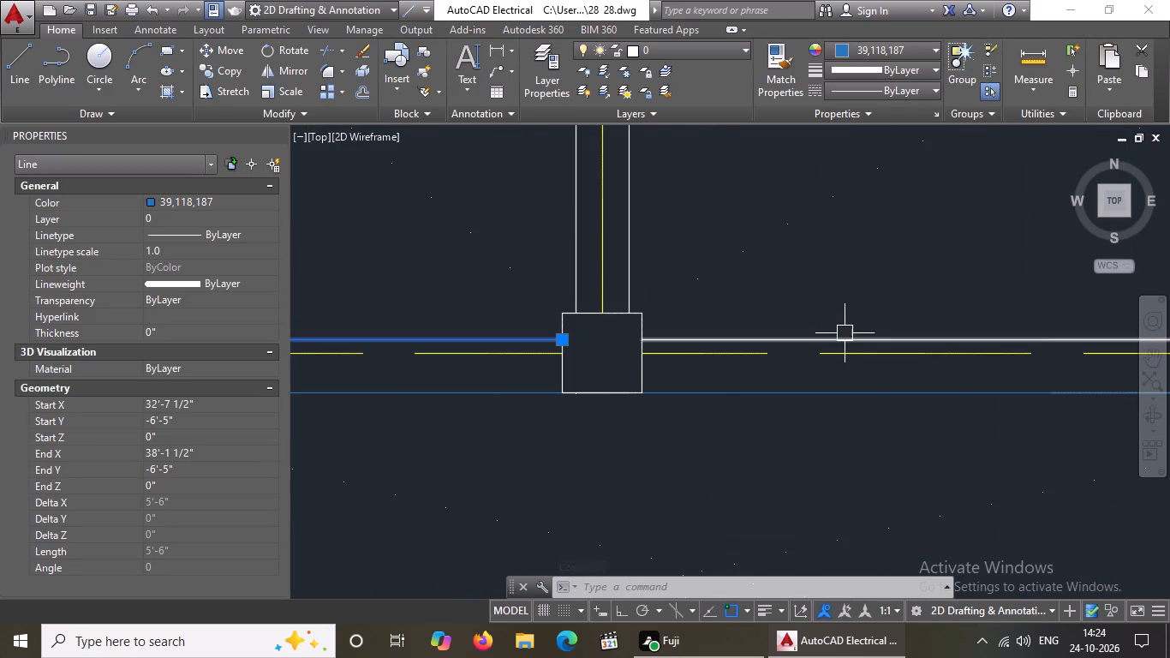
{"action": "left_click", "coordinate": [845, 336]}
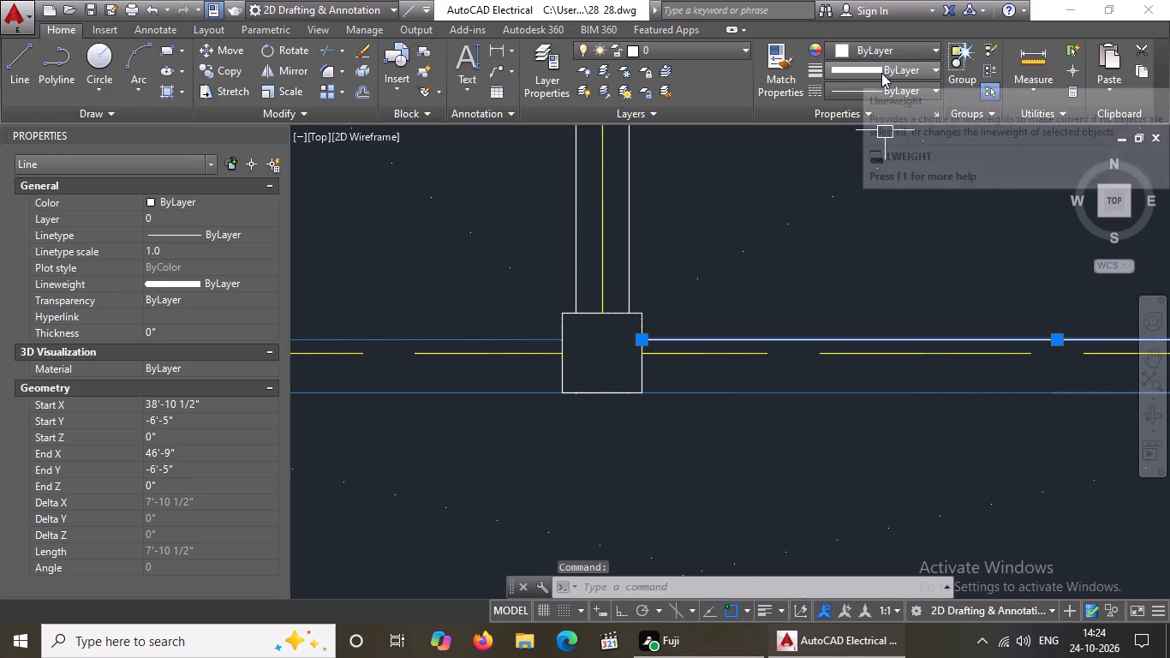
{"action": "left_click", "coordinate": [889, 47]}
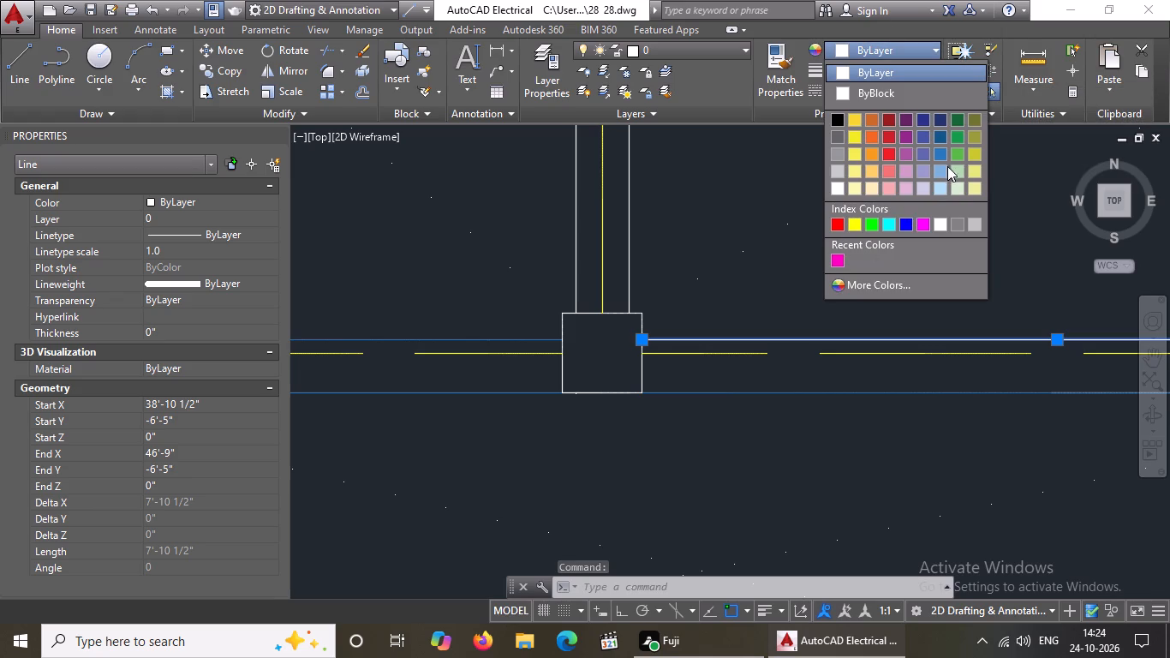
{"action": "left_click", "coordinate": [939, 148]}
{"action": "scroll", "coordinate": [815, 314], "scroll_direction": "down", "scroll_amount": 4}
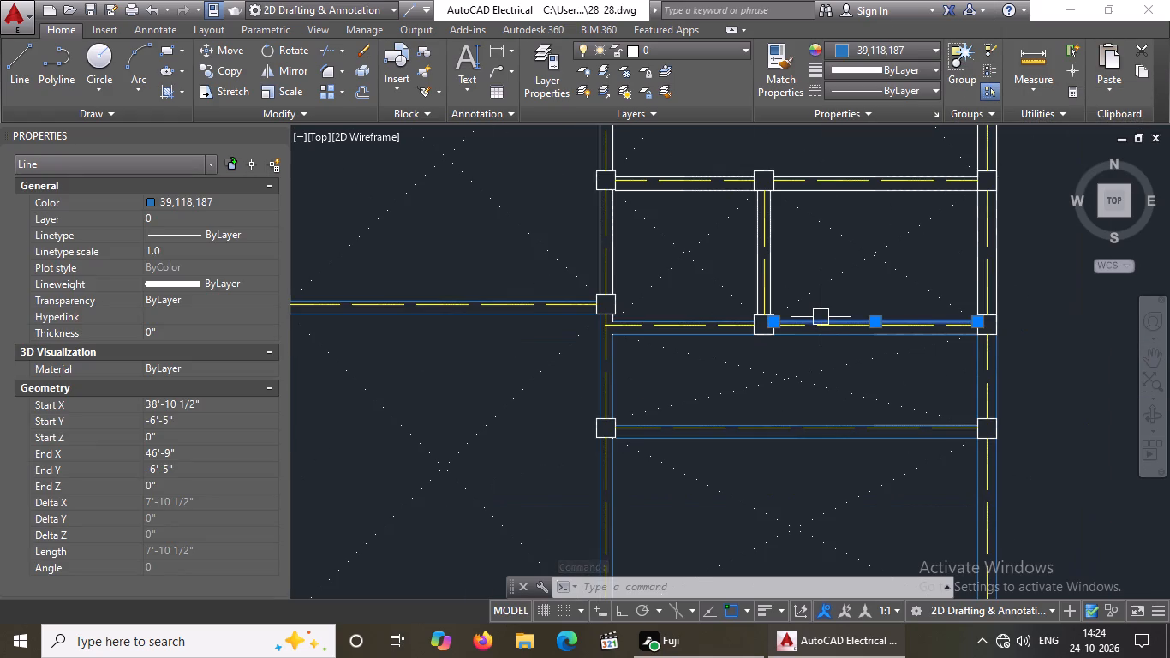
{"action": "key", "text": "Escape"}
Colour both lines of the outer left vertical beam beside the room above the lower-left room blue 39,118,187.
{"action": "scroll", "coordinate": [834, 275], "scroll_direction": "down", "scroll_amount": 3}
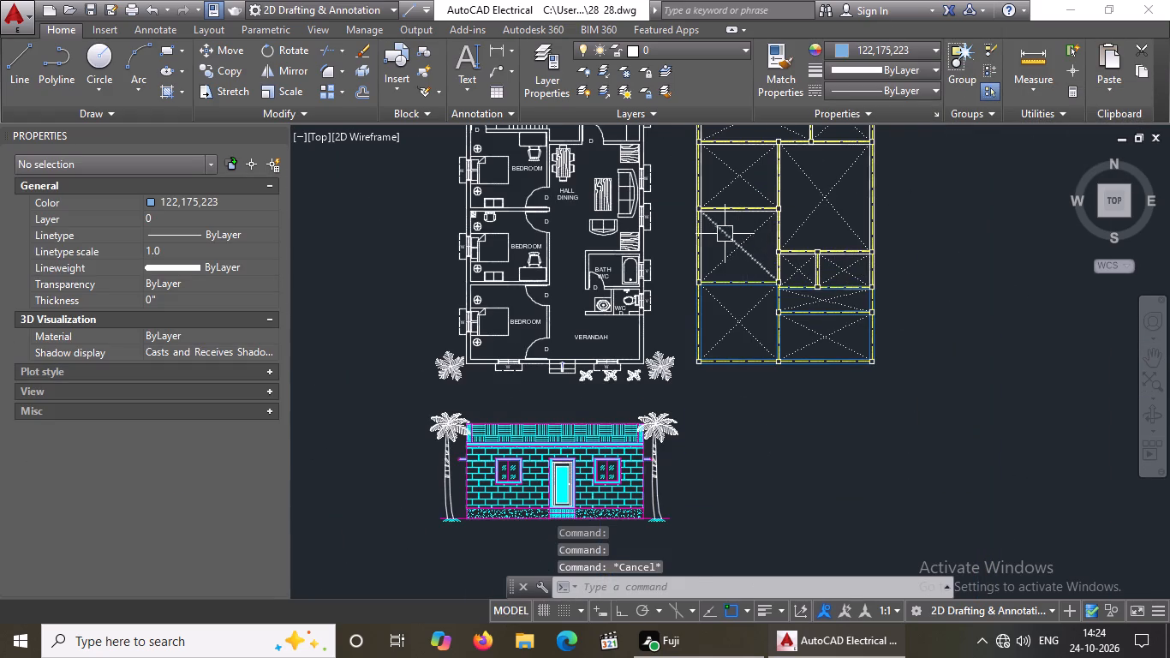
{"action": "scroll", "coordinate": [777, 215], "scroll_direction": "up", "scroll_amount": 2}
{"action": "scroll", "coordinate": [792, 346], "scroll_direction": "up", "scroll_amount": 1}
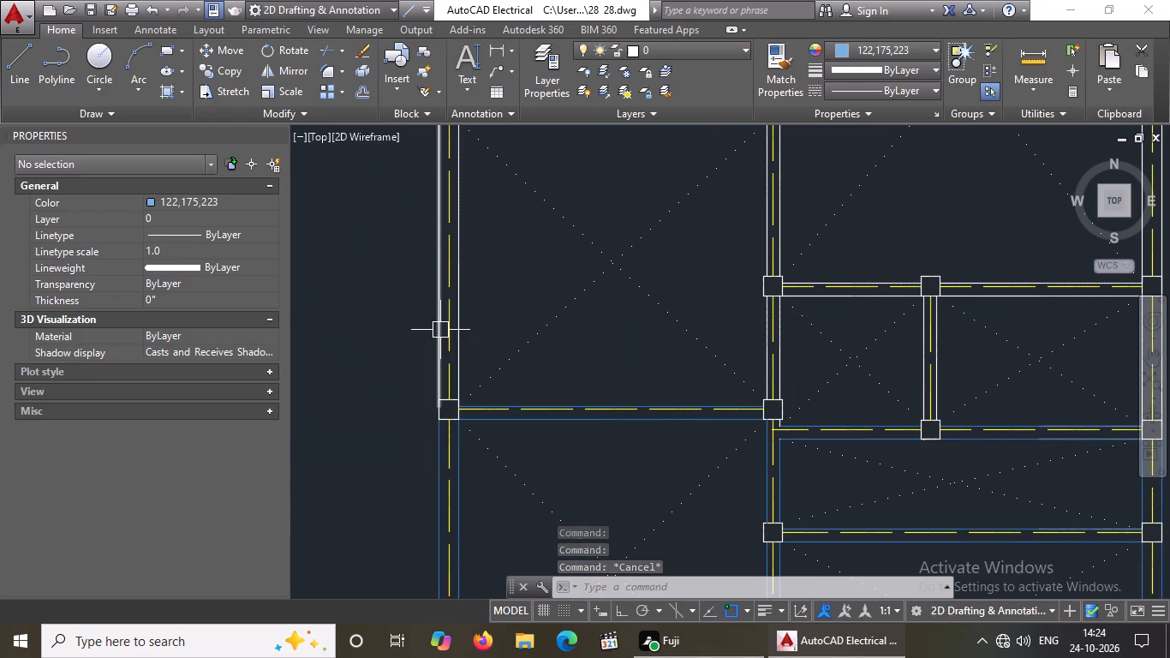
{"action": "left_click", "coordinate": [440, 330]}
{"action": "left_click", "coordinate": [863, 44]}
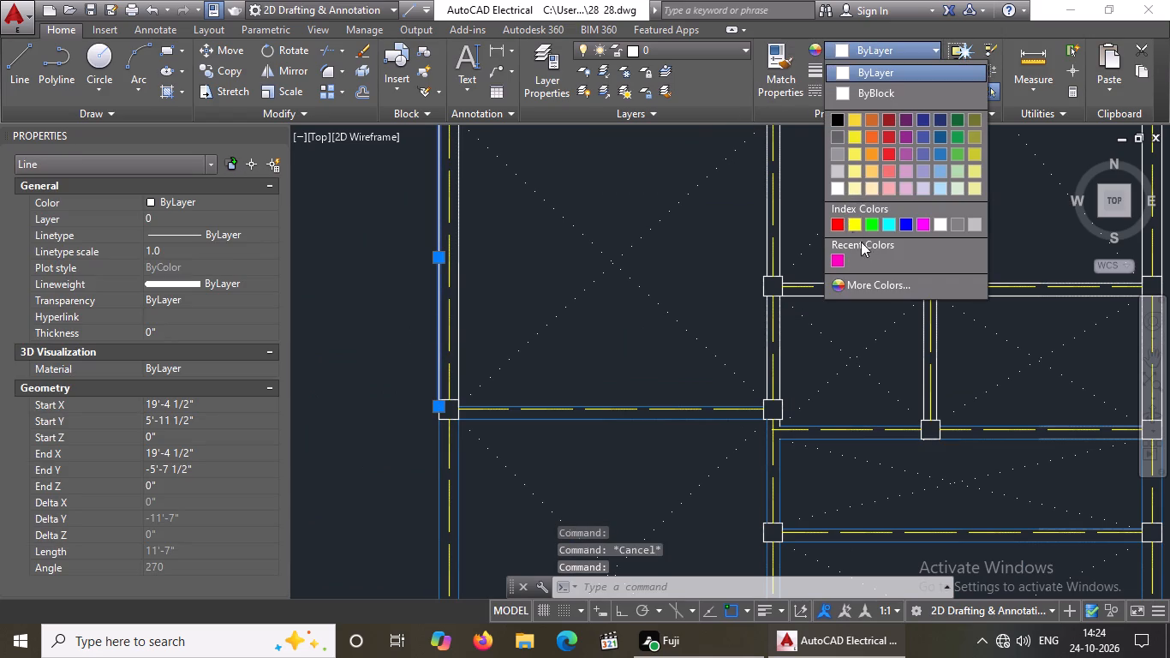
{"action": "left_click", "coordinate": [939, 151]}
{"action": "key", "text": "Escape"}
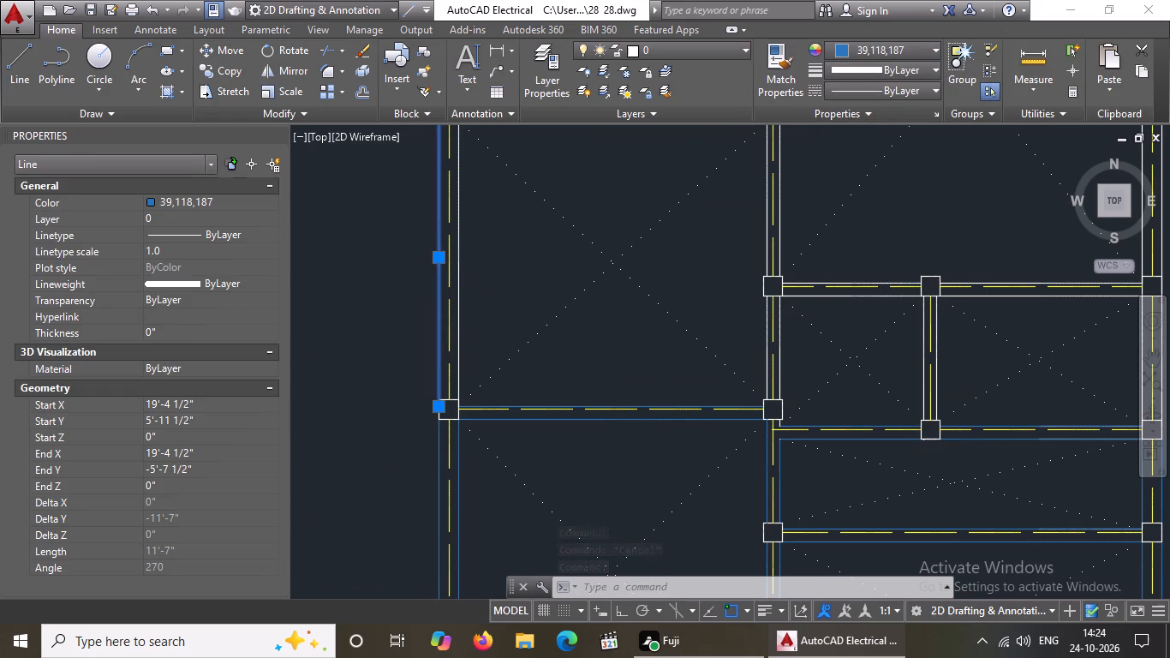
{"action": "left_click", "coordinate": [457, 283]}
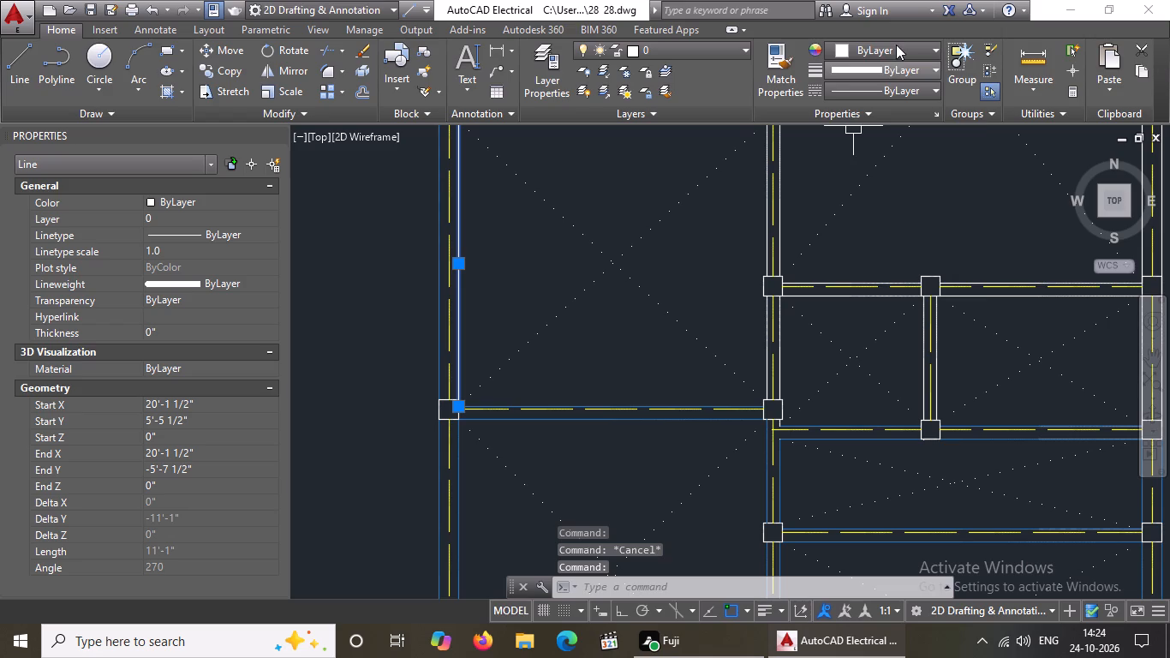
{"action": "left_click", "coordinate": [896, 44]}
{"action": "left_click", "coordinate": [943, 153]}
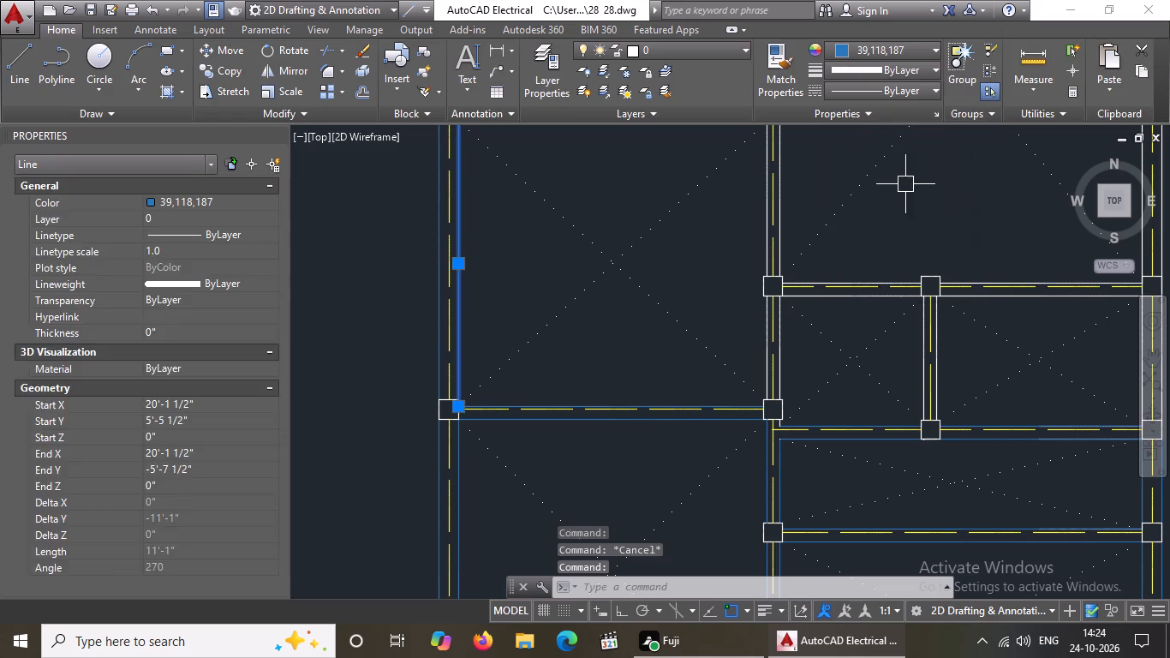
{"action": "key", "text": "Escape"}
Colour both lines of the short central vertical beam on the left side of the small left room blue 39,118,187.
{"action": "scroll", "coordinate": [769, 330], "scroll_direction": "up", "scroll_amount": 2}
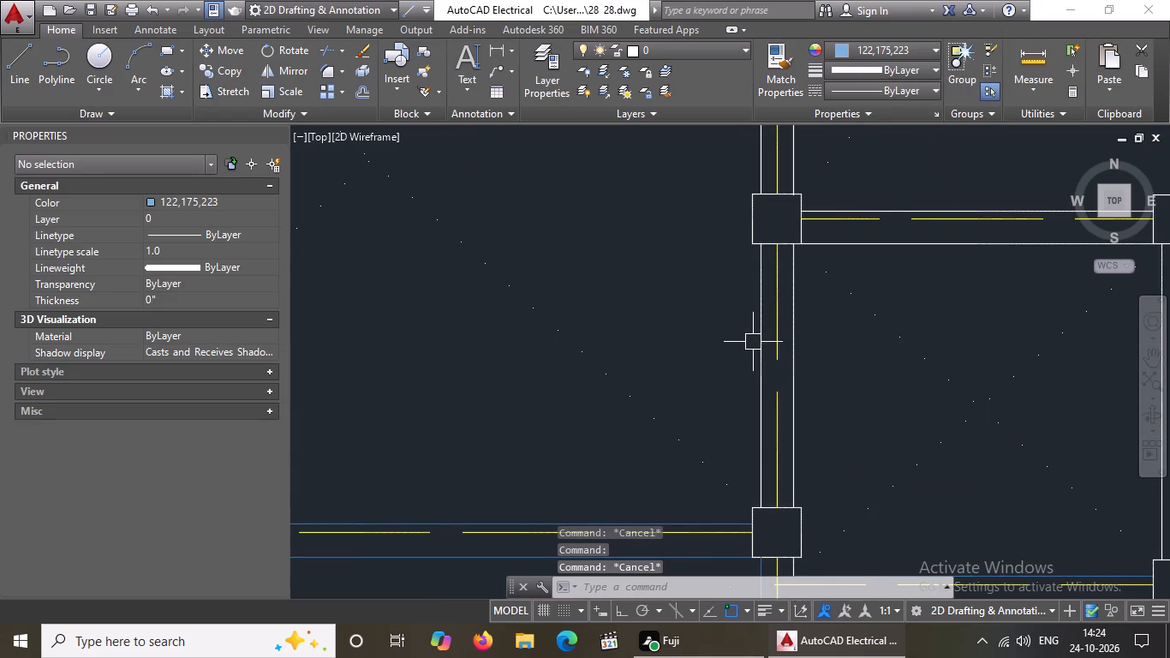
{"action": "left_click", "coordinate": [756, 338]}
{"action": "left_click", "coordinate": [916, 44]}
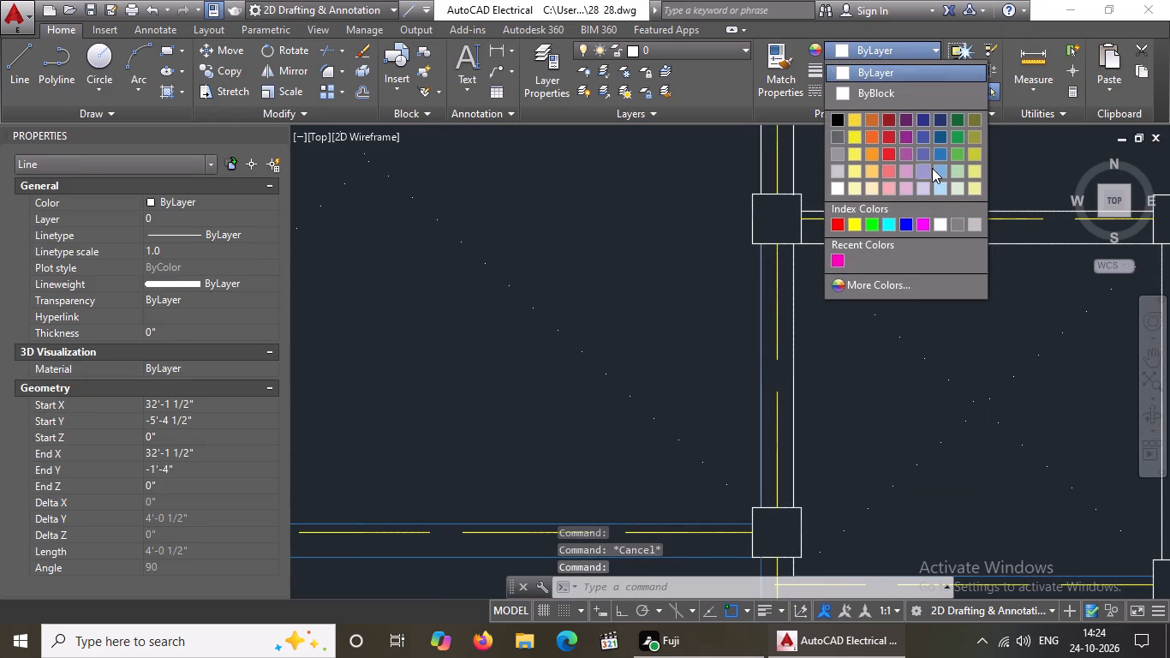
{"action": "left_click", "coordinate": [940, 152]}
{"action": "key", "text": "Escape"}
{"action": "left_click", "coordinate": [795, 357]}
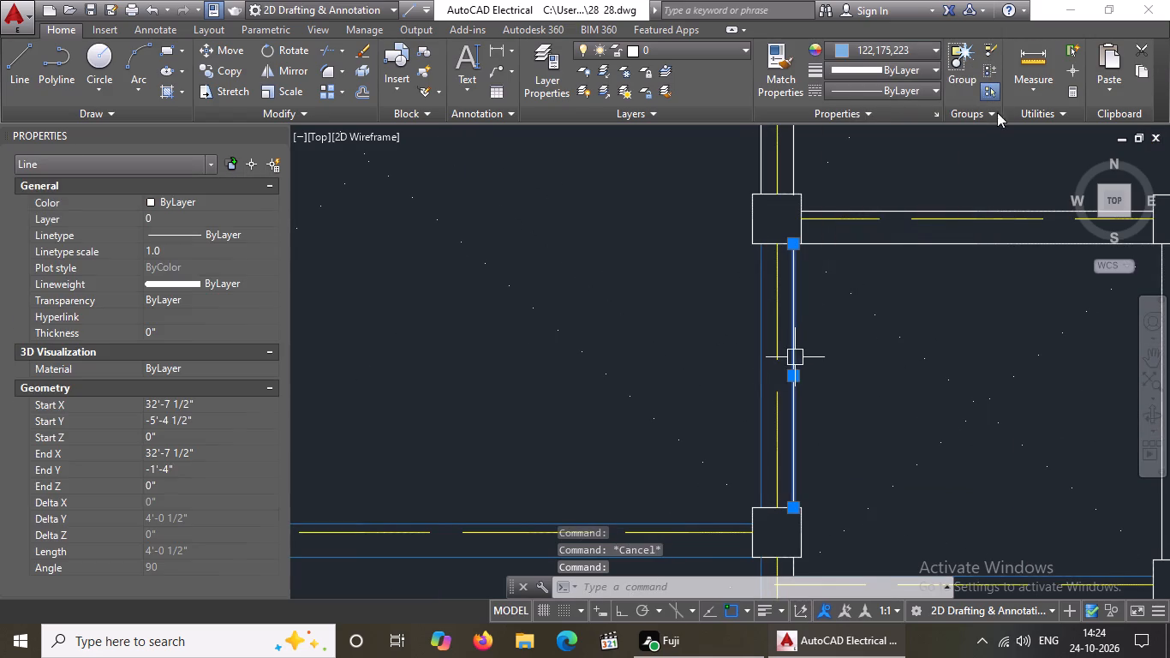
{"action": "left_click", "coordinate": [908, 51]}
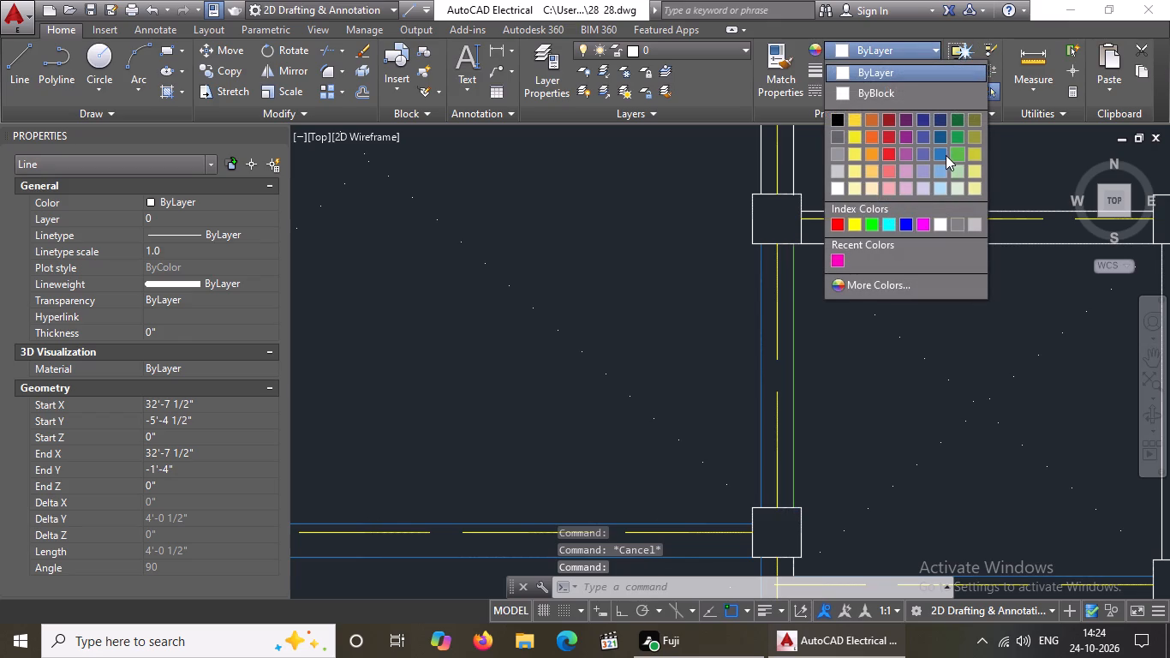
{"action": "left_click", "coordinate": [940, 153]}
{"action": "scroll", "coordinate": [858, 284], "scroll_direction": "down", "scroll_amount": 3}
{"action": "key", "text": "Escape"}
Colour both lines of the vertical beam between the two small rooms blue 39,118,187.
{"action": "scroll", "coordinate": [997, 304], "scroll_direction": "up", "scroll_amount": 2}
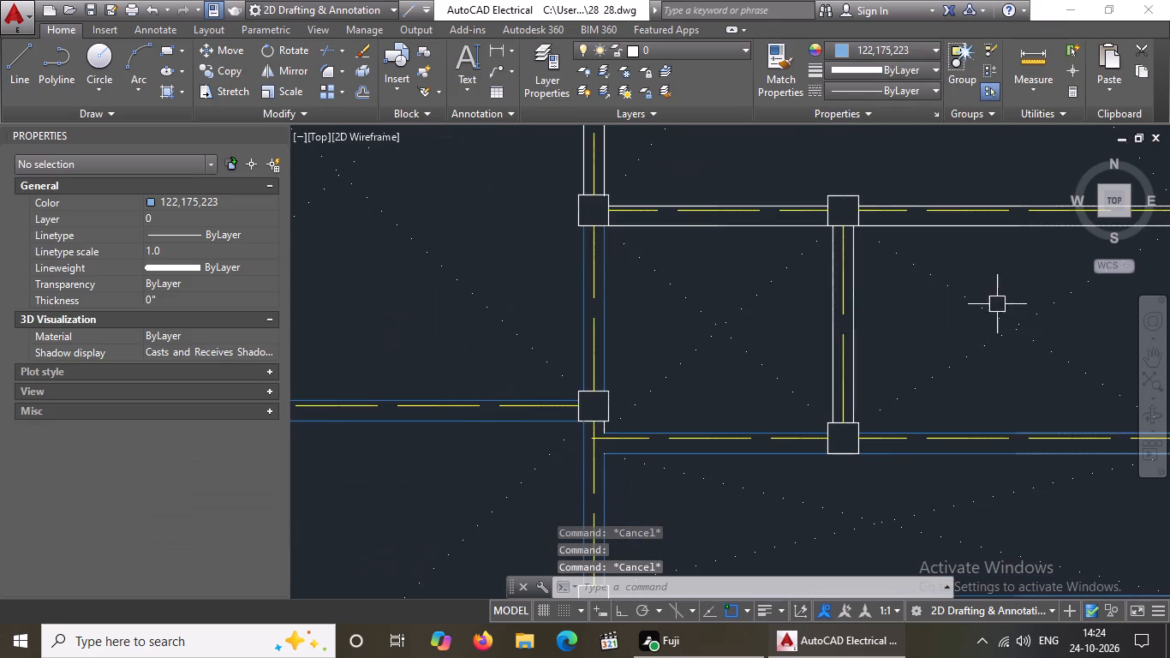
{"action": "left_click", "coordinate": [834, 286]}
{"action": "left_click", "coordinate": [874, 44]}
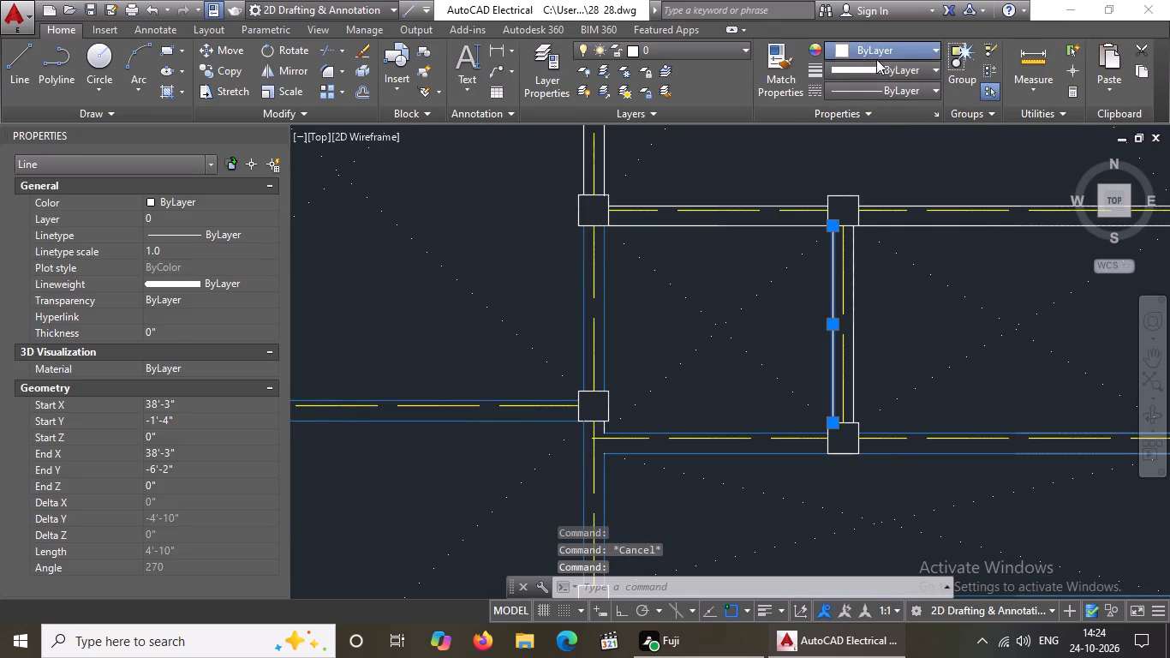
{"action": "left_click", "coordinate": [937, 151]}
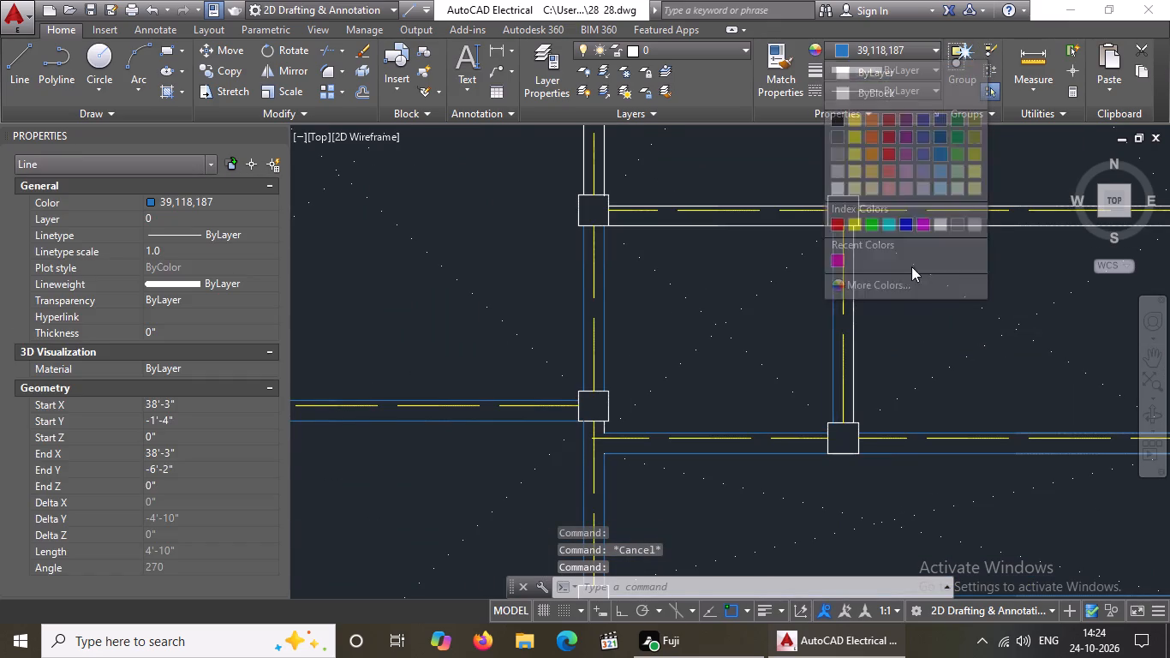
{"action": "scroll", "coordinate": [911, 274], "scroll_direction": "down", "scroll_amount": 2}
{"action": "key", "text": "Escape"}
{"action": "scroll", "coordinate": [908, 288], "scroll_direction": "up", "scroll_amount": 4}
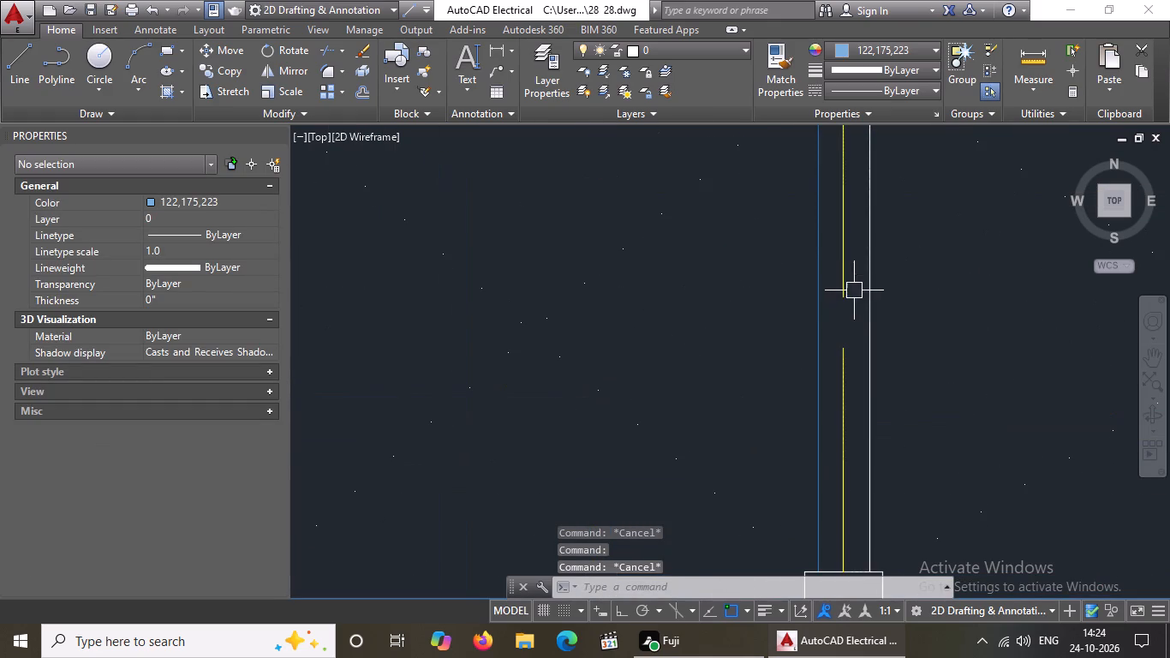
{"action": "left_click", "coordinate": [868, 281]}
{"action": "left_click", "coordinate": [904, 54]}
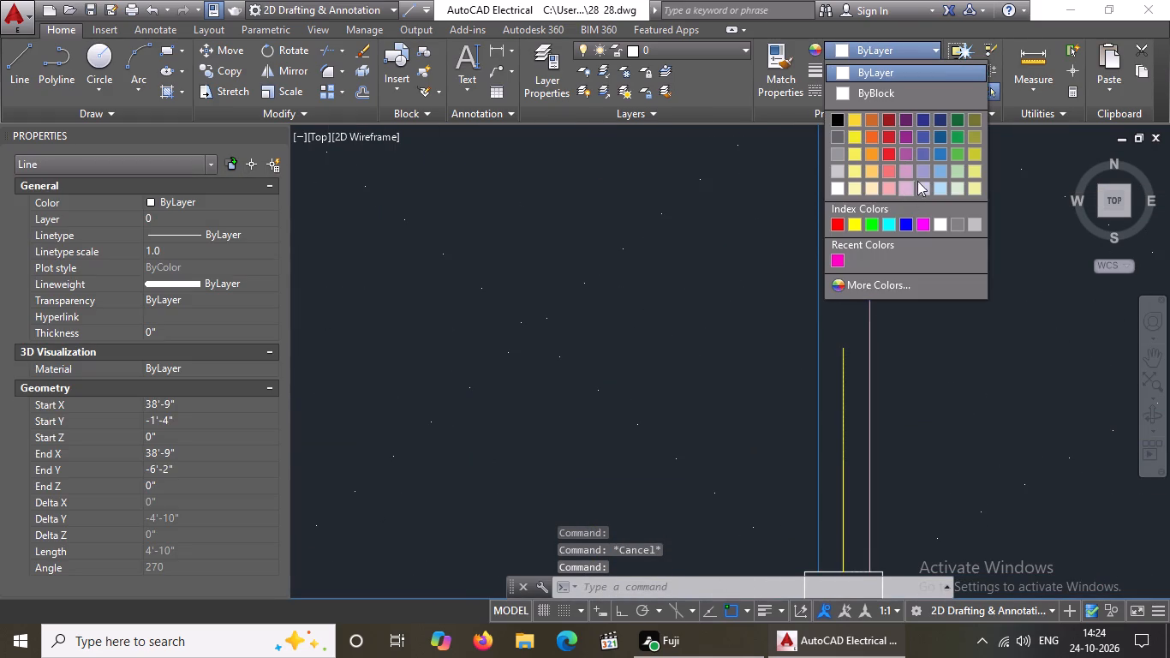
{"action": "left_click", "coordinate": [941, 150]}
{"action": "scroll", "coordinate": [910, 241], "scroll_direction": "down", "scroll_amount": 3}
{"action": "key", "text": "Escape"}
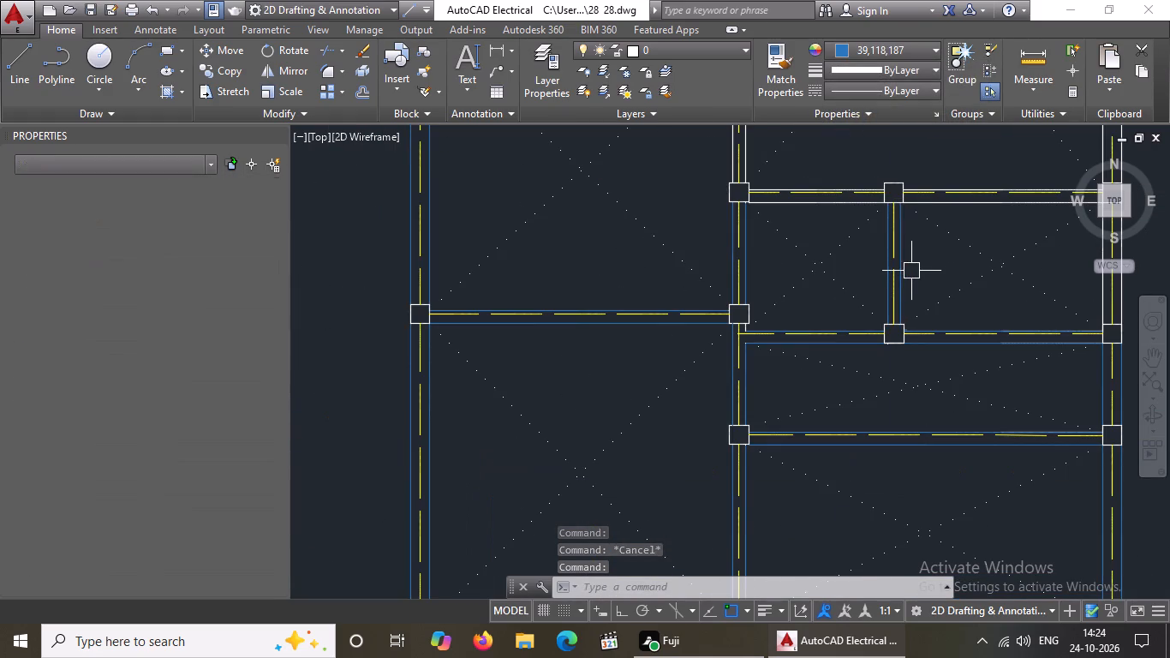
Colour both lines of the outer right vertical beam beside the small right room blue 39,118,187.
{"action": "scroll", "coordinate": [913, 271], "scroll_direction": "down", "scroll_amount": 2}
{"action": "scroll", "coordinate": [978, 254], "scroll_direction": "up", "scroll_amount": 3}
{"action": "left_click", "coordinate": [1012, 266]}
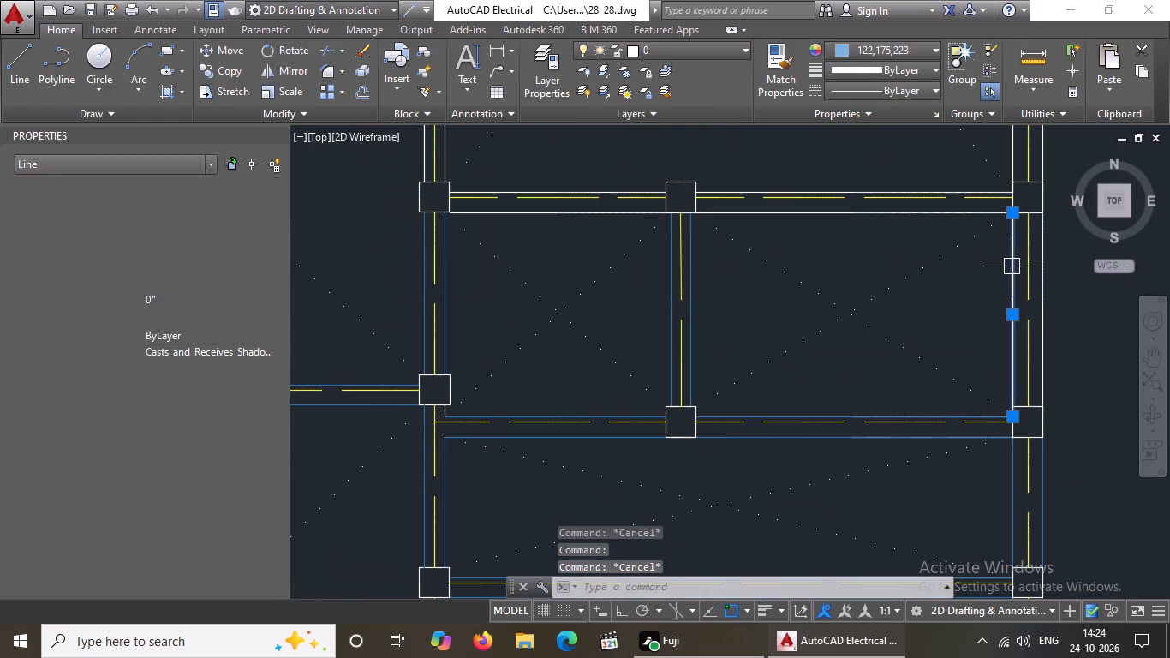
{"action": "left_click", "coordinate": [874, 40]}
{"action": "left_click", "coordinate": [874, 48]}
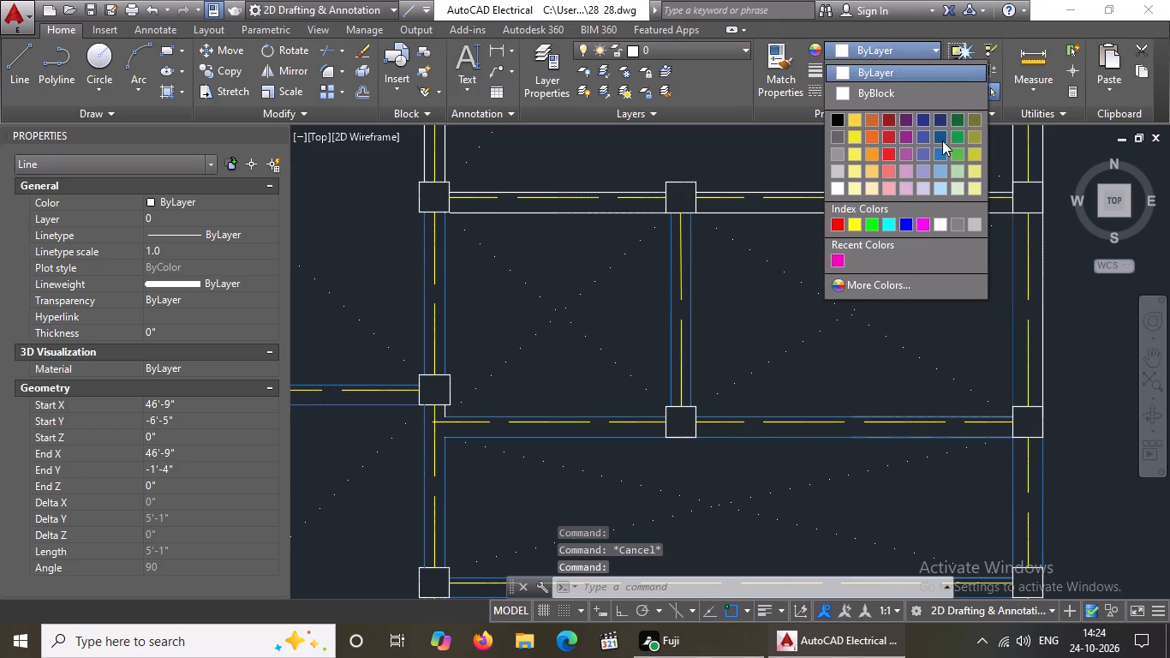
{"action": "left_click", "coordinate": [938, 152]}
{"action": "scroll", "coordinate": [933, 186], "scroll_direction": "down", "scroll_amount": 3}
{"action": "key", "text": "Escape"}
{"action": "scroll", "coordinate": [964, 207], "scroll_direction": "up", "scroll_amount": 3}
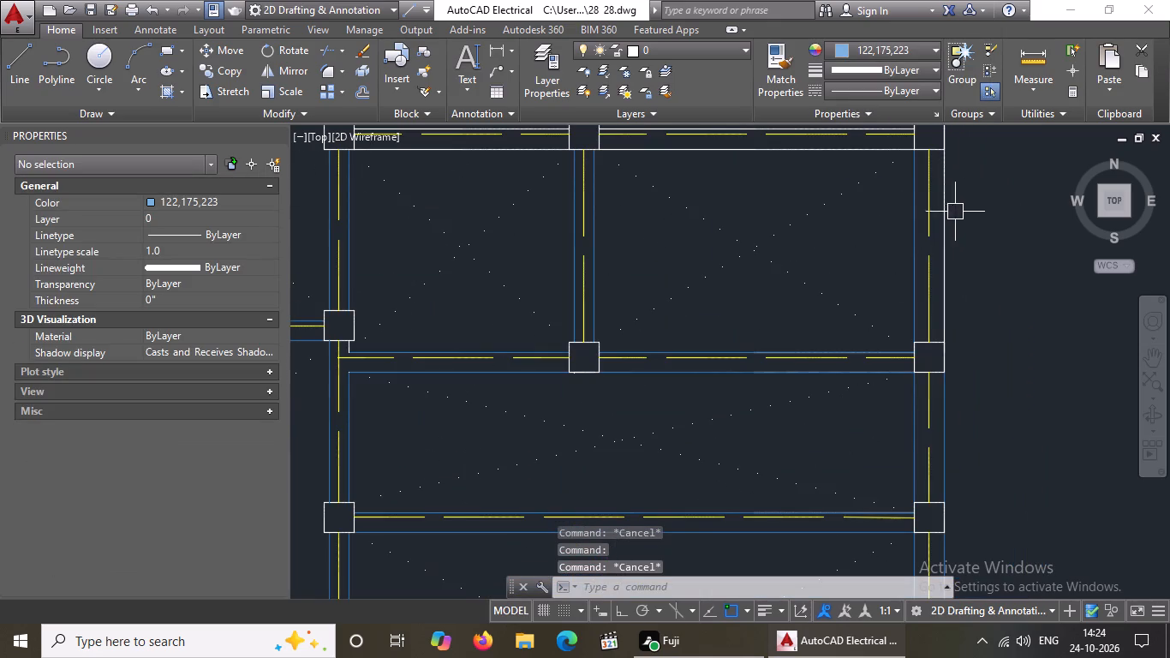
{"action": "left_click", "coordinate": [948, 217]}
{"action": "left_click", "coordinate": [916, 52]}
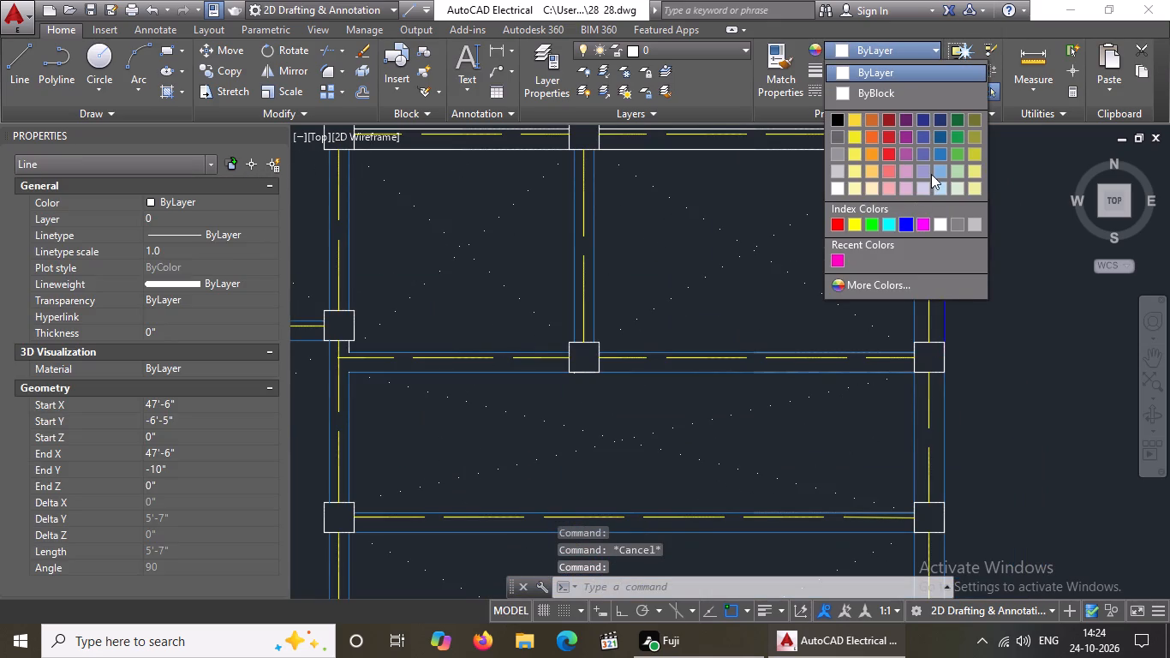
{"action": "left_click", "coordinate": [940, 150]}
{"action": "scroll", "coordinate": [912, 215], "scroll_direction": "down", "scroll_amount": 4}
{"action": "key", "text": "Escape"}
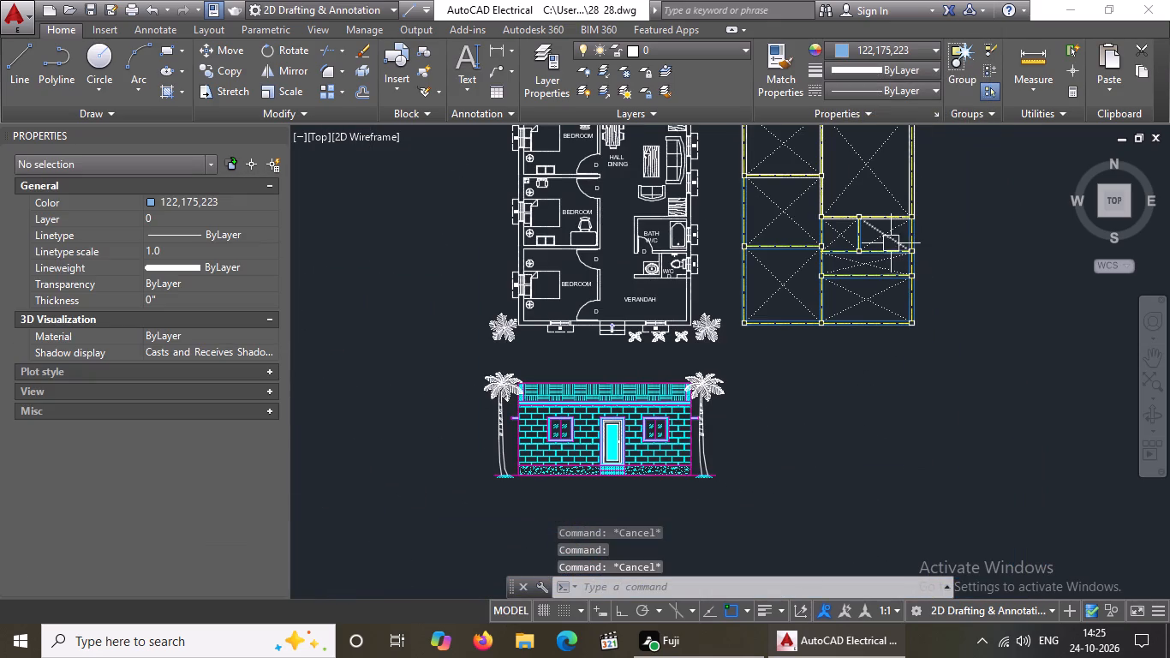
Colour the lower and upper lines of the horizontal beam above the small left room blue 39,118,187.
{"action": "scroll", "coordinate": [848, 209], "scroll_direction": "up", "scroll_amount": 5}
{"action": "left_click", "coordinate": [758, 308]}
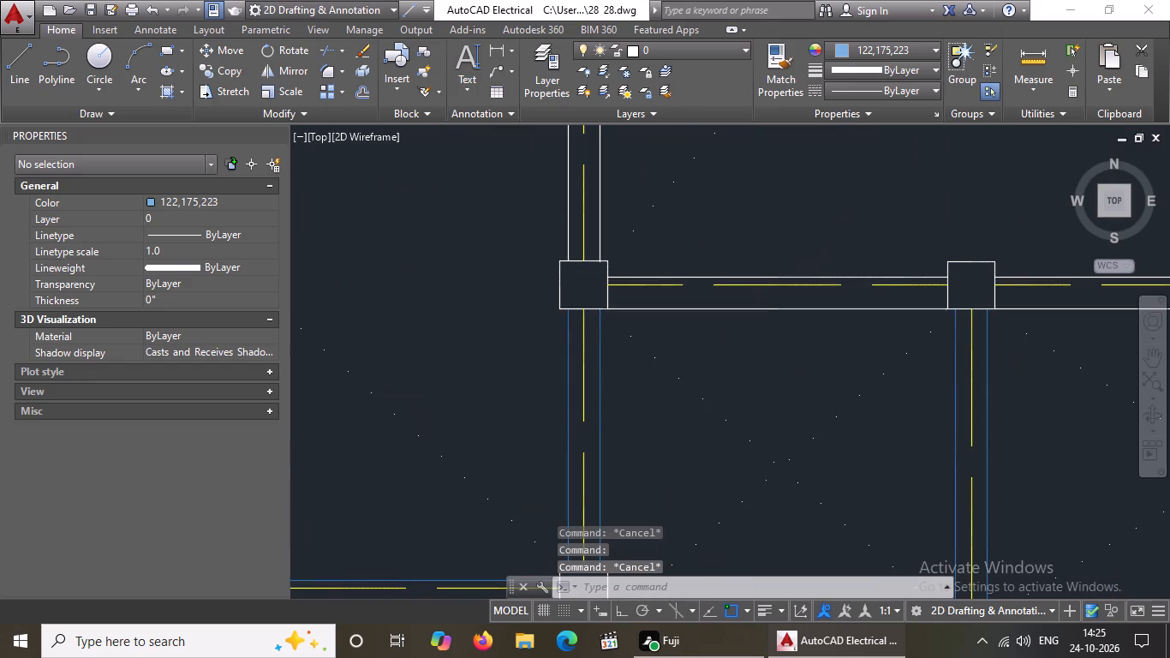
{"action": "left_click", "coordinate": [852, 47]}
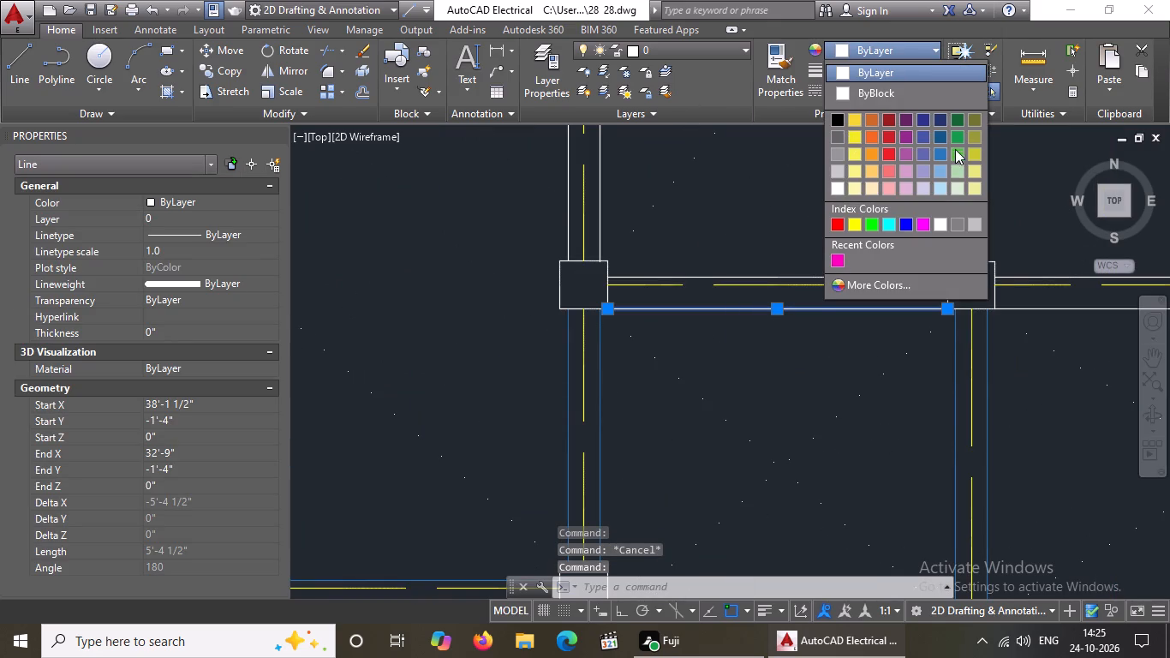
{"action": "left_click", "coordinate": [937, 151]}
{"action": "scroll", "coordinate": [901, 244], "scroll_direction": "down", "scroll_amount": 2}
{"action": "key", "text": "Escape"}
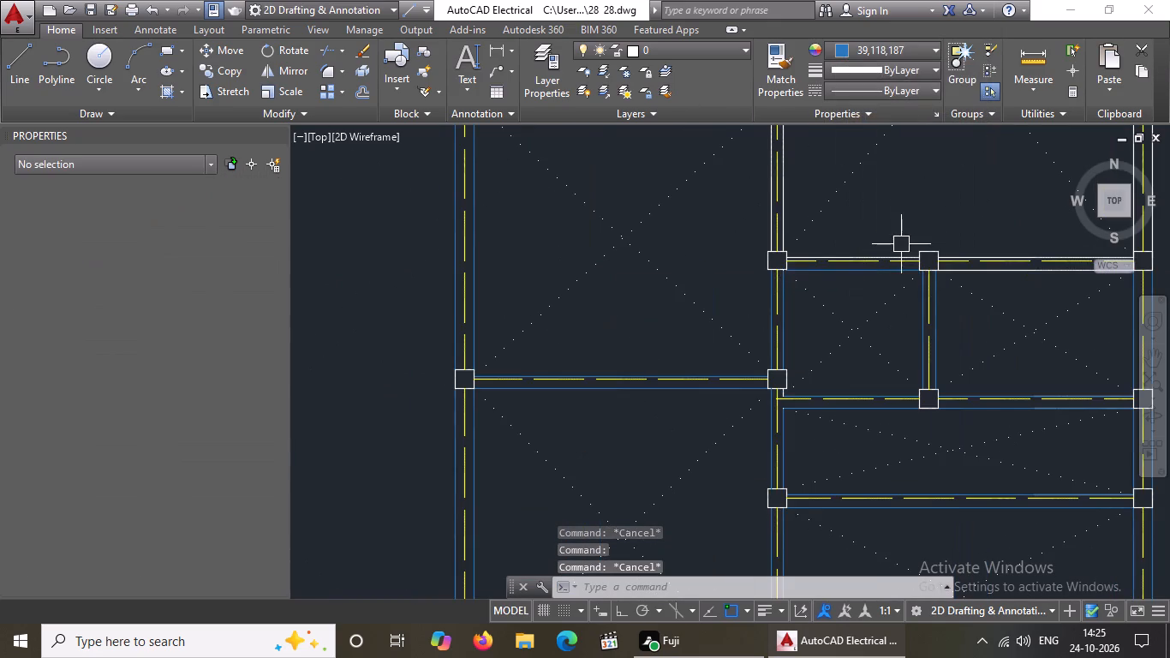
{"action": "scroll", "coordinate": [892, 248], "scroll_direction": "up", "scroll_amount": 3}
{"action": "left_click", "coordinate": [836, 278]}
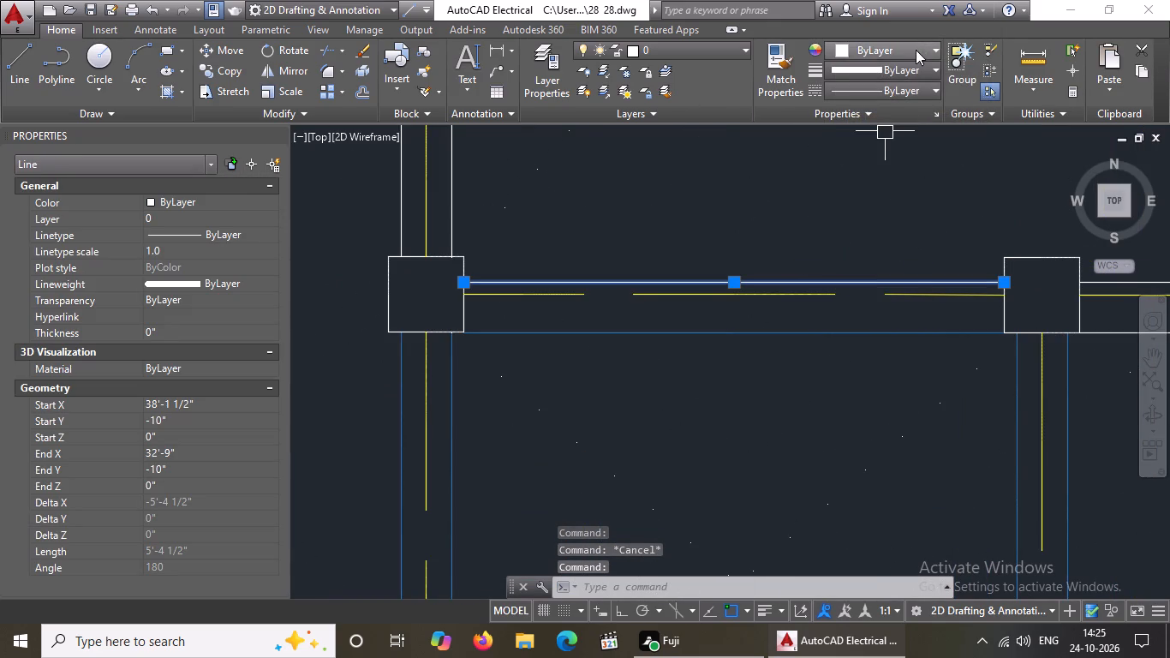
{"action": "left_click", "coordinate": [916, 50]}
{"action": "left_click", "coordinate": [940, 157]}
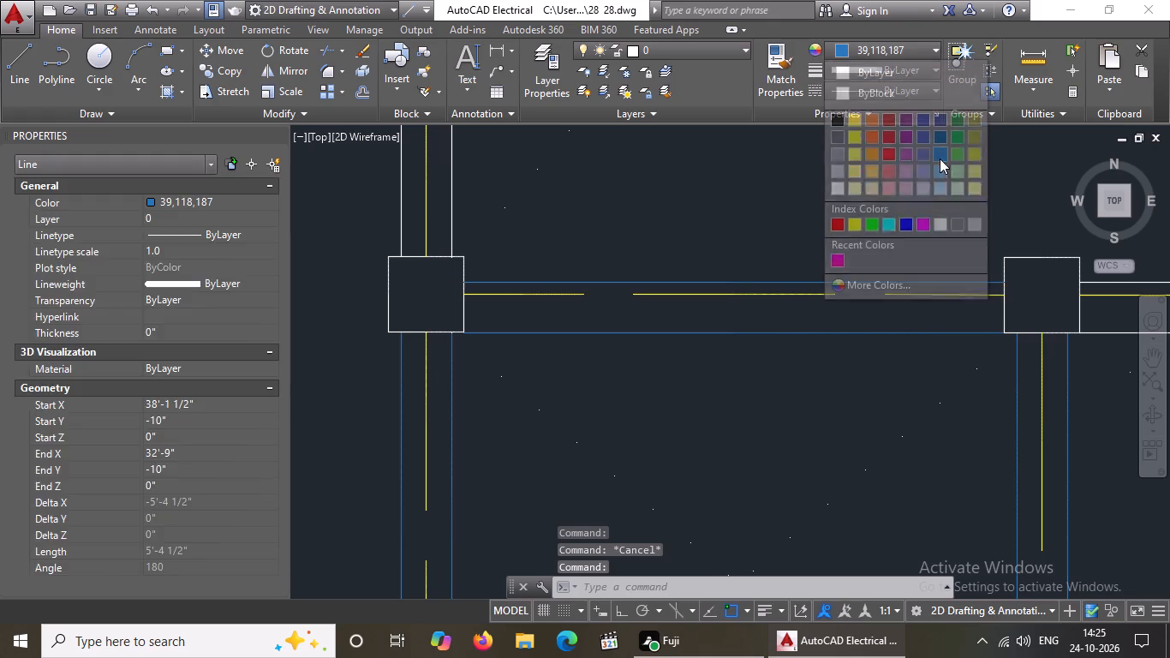
{"action": "key", "text": "Escape"}
{"action": "scroll", "coordinate": [887, 165], "scroll_direction": "down", "scroll_amount": 4}
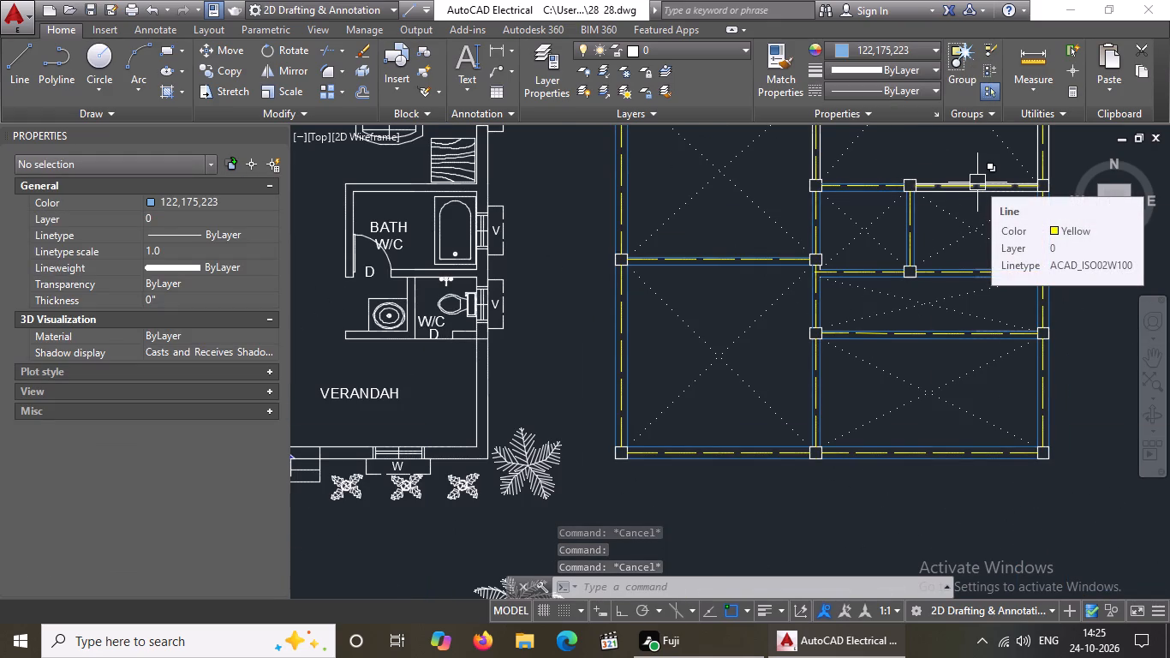
Colour the lower and upper lines of the horizontal beam above the small right room blue 39,118,187.
{"action": "scroll", "coordinate": [968, 188], "scroll_direction": "up", "scroll_amount": 3}
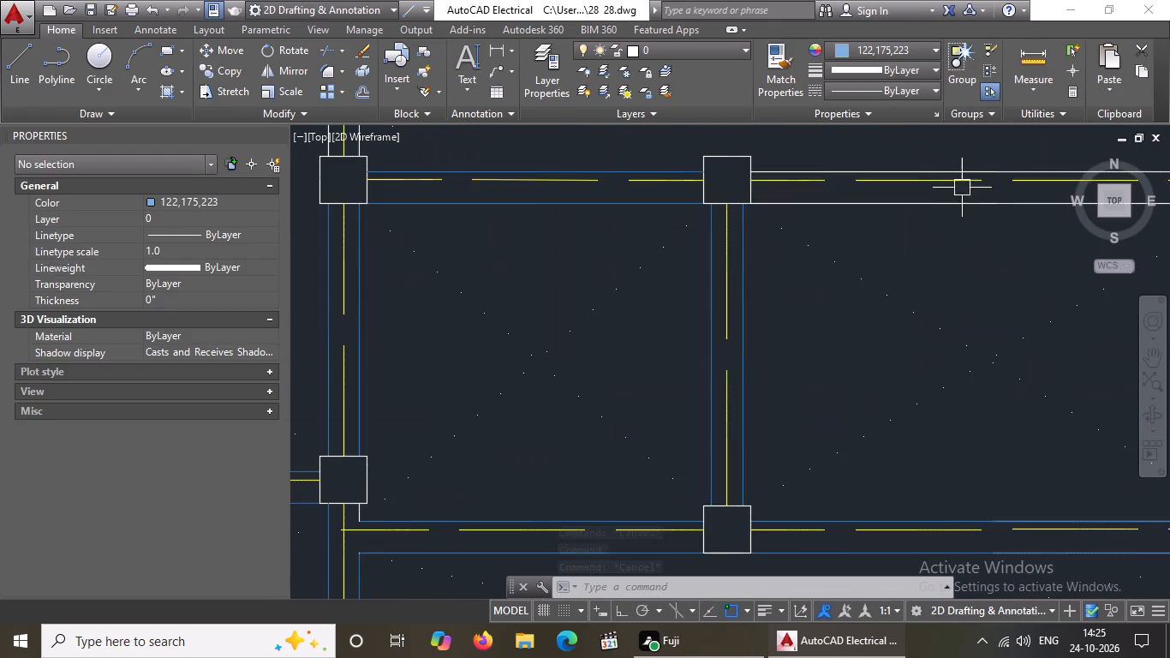
{"action": "left_click", "coordinate": [917, 205]}
{"action": "left_click", "coordinate": [874, 50]}
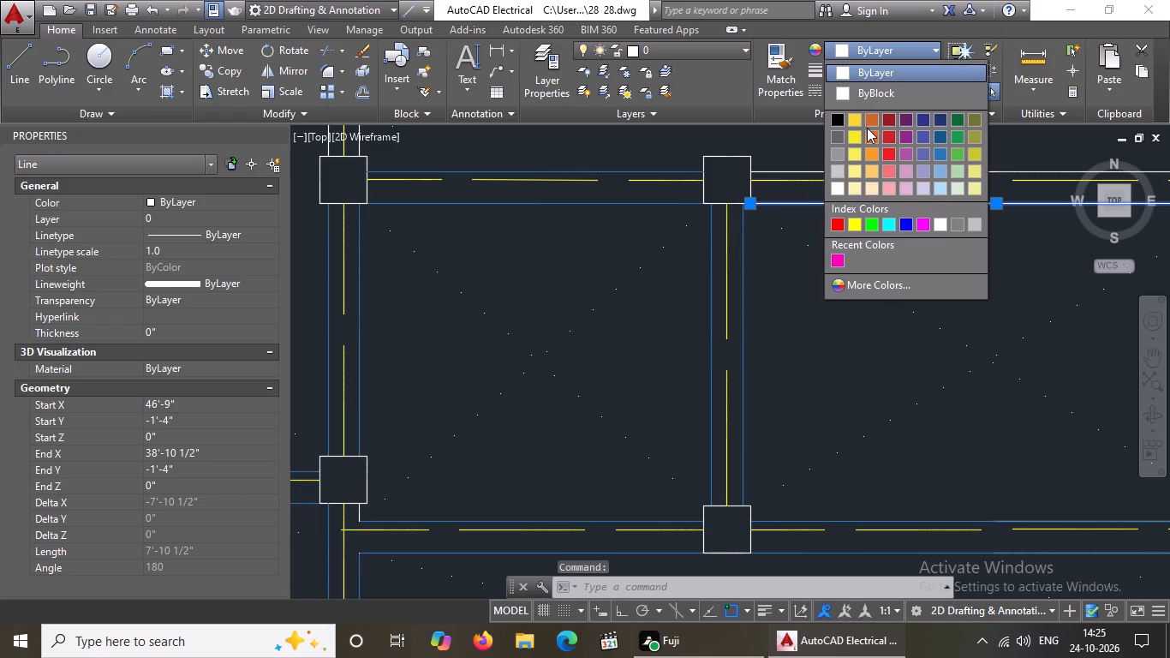
{"action": "left_click", "coordinate": [940, 150]}
{"action": "key", "text": "Escape"}
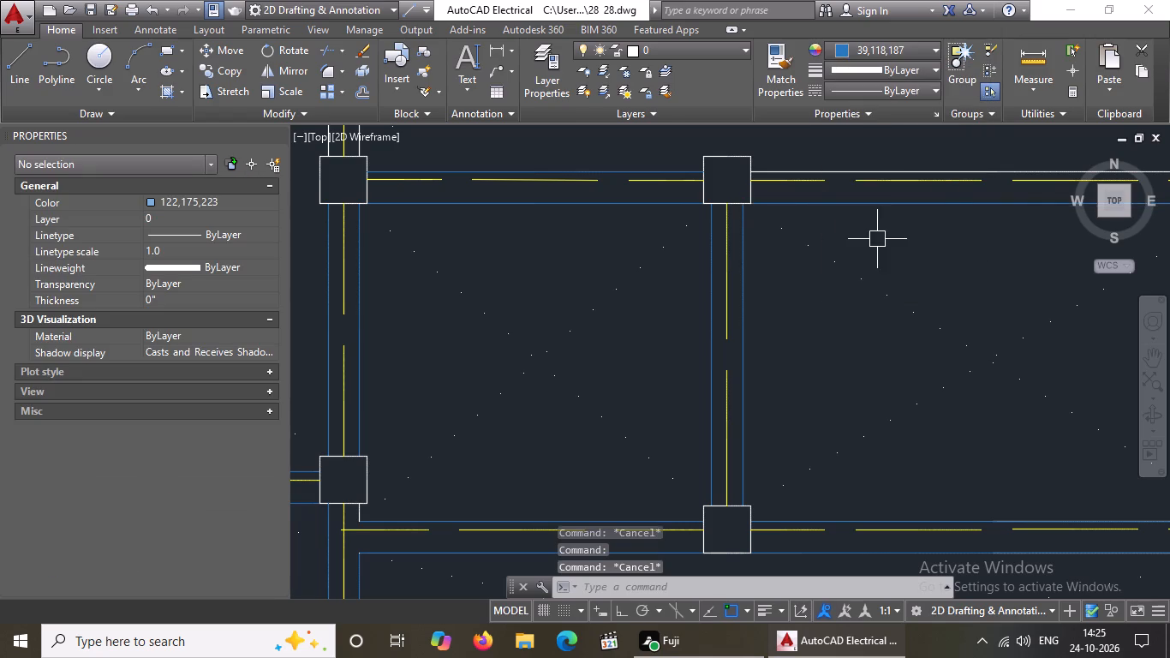
{"action": "scroll", "coordinate": [856, 256], "scroll_direction": "down", "scroll_amount": 1}
{"action": "scroll", "coordinate": [900, 179], "scroll_direction": "up", "scroll_amount": 2}
{"action": "left_click", "coordinate": [866, 240]}
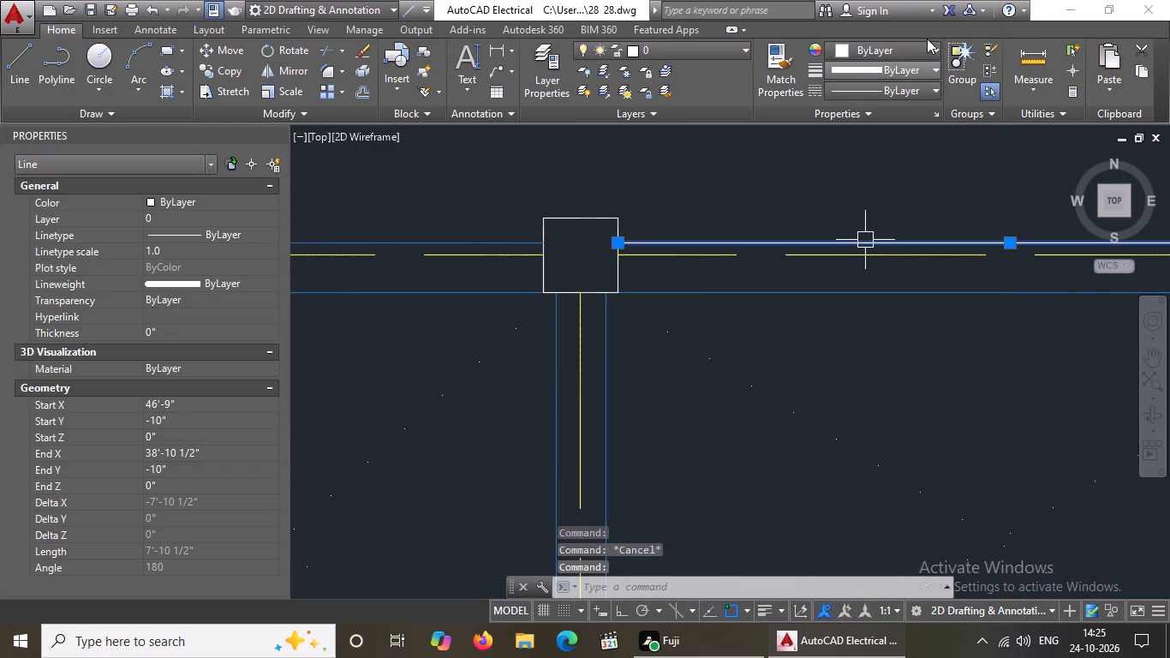
{"action": "left_click_drag", "start_coordinate": [924, 50], "coordinate": [928, 66]}
{"action": "left_click", "coordinate": [916, 46]}
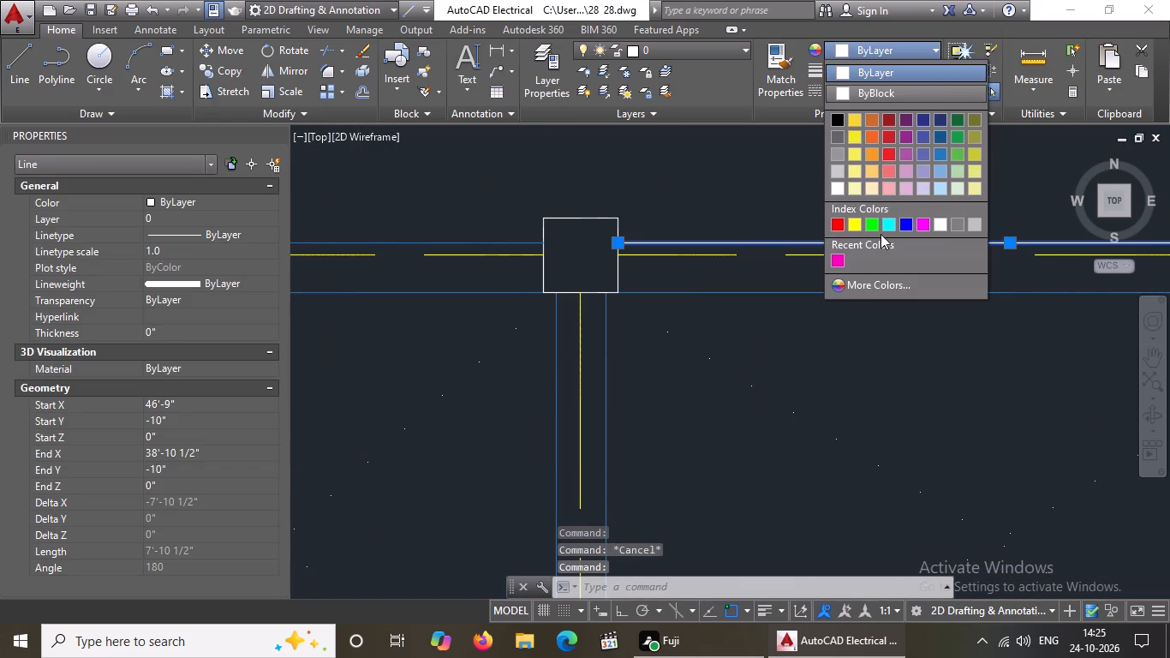
{"action": "left_click", "coordinate": [944, 152]}
{"action": "scroll", "coordinate": [856, 309], "scroll_direction": "down", "scroll_amount": 4}
{"action": "key", "text": "Escape"}
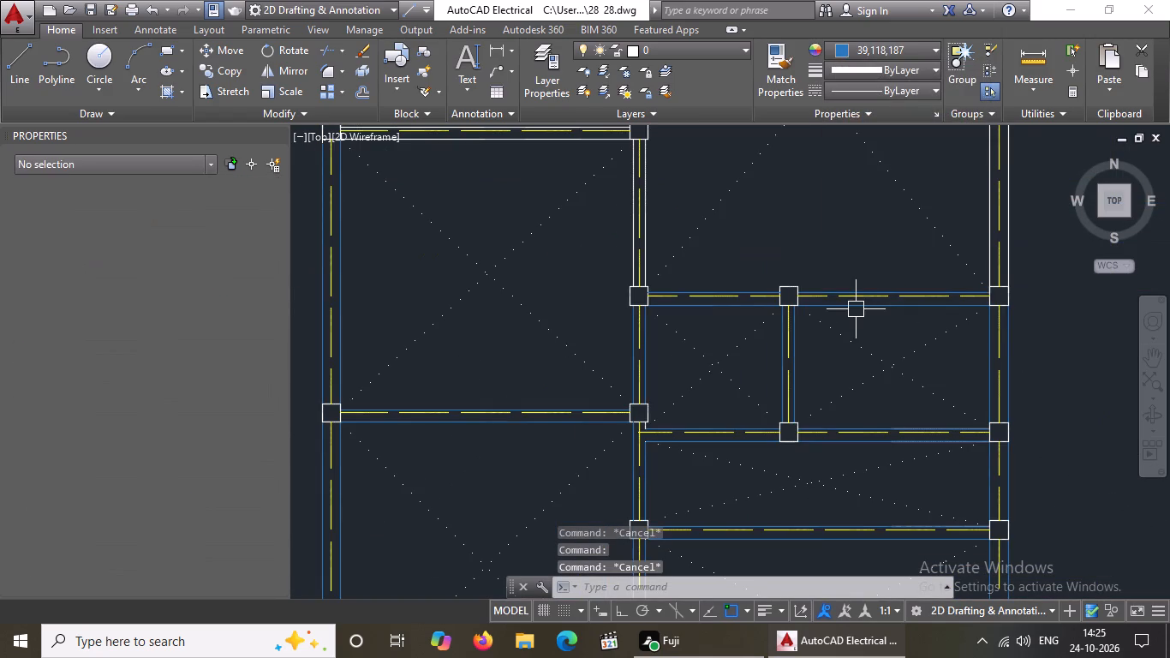
Colour both lines of the short vertical beam between the middle left room and the large right room blue 39,118,187.
{"action": "scroll", "coordinate": [866, 300], "scroll_direction": "down", "scroll_amount": 2}
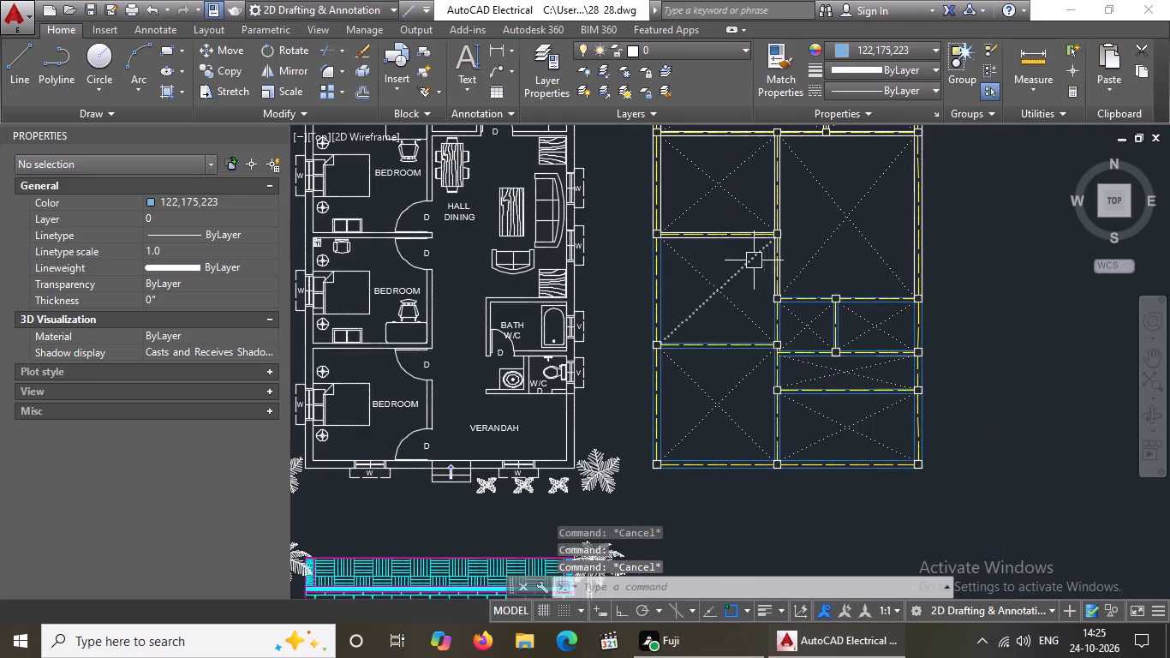
{"action": "scroll", "coordinate": [797, 264], "scroll_direction": "up", "scroll_amount": 2}
{"action": "scroll", "coordinate": [702, 254], "scroll_direction": "up", "scroll_amount": 2}
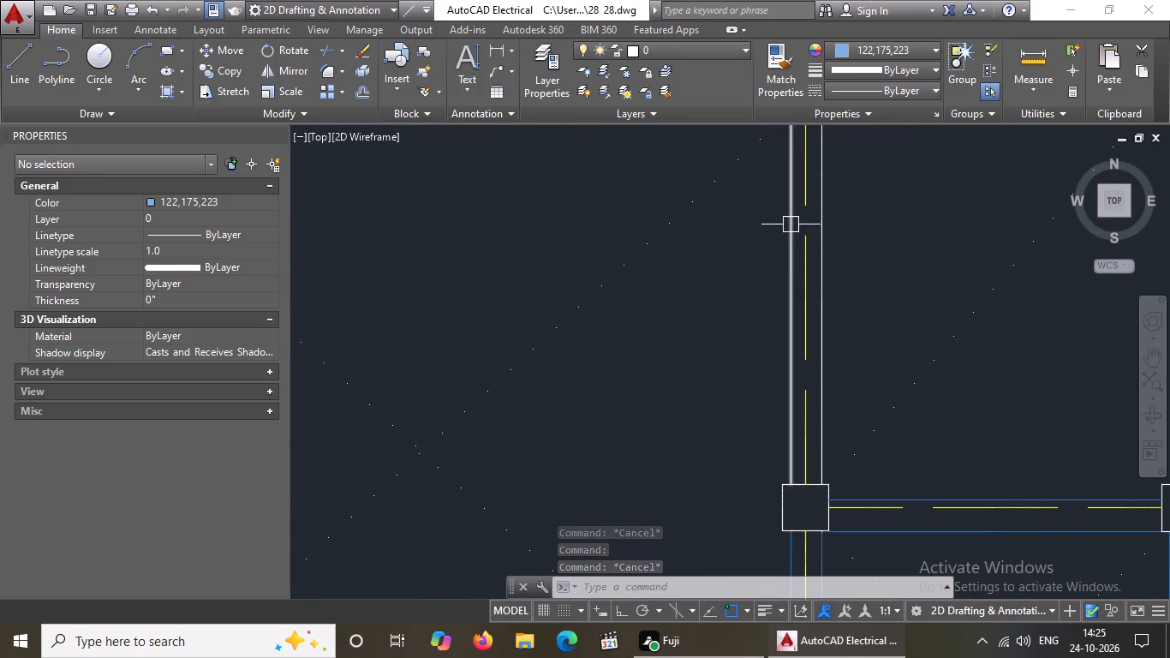
{"action": "left_click", "coordinate": [791, 224]}
{"action": "left_click", "coordinate": [870, 47]}
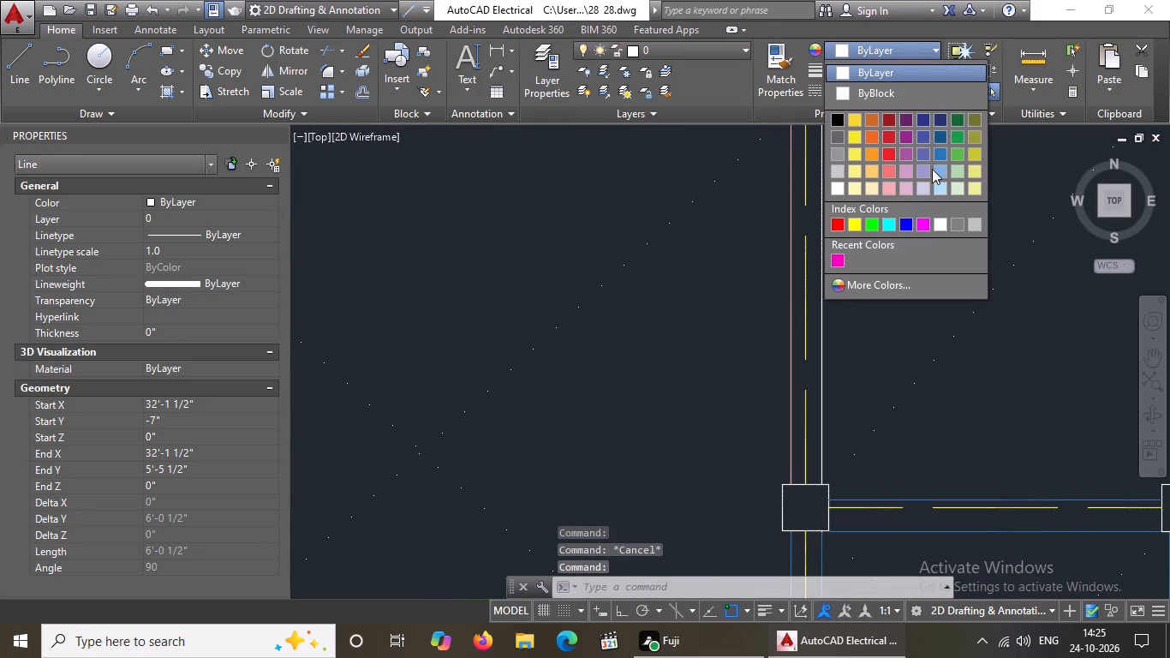
{"action": "left_click", "coordinate": [940, 151]}
{"action": "scroll", "coordinate": [795, 356], "scroll_direction": "down", "scroll_amount": 4}
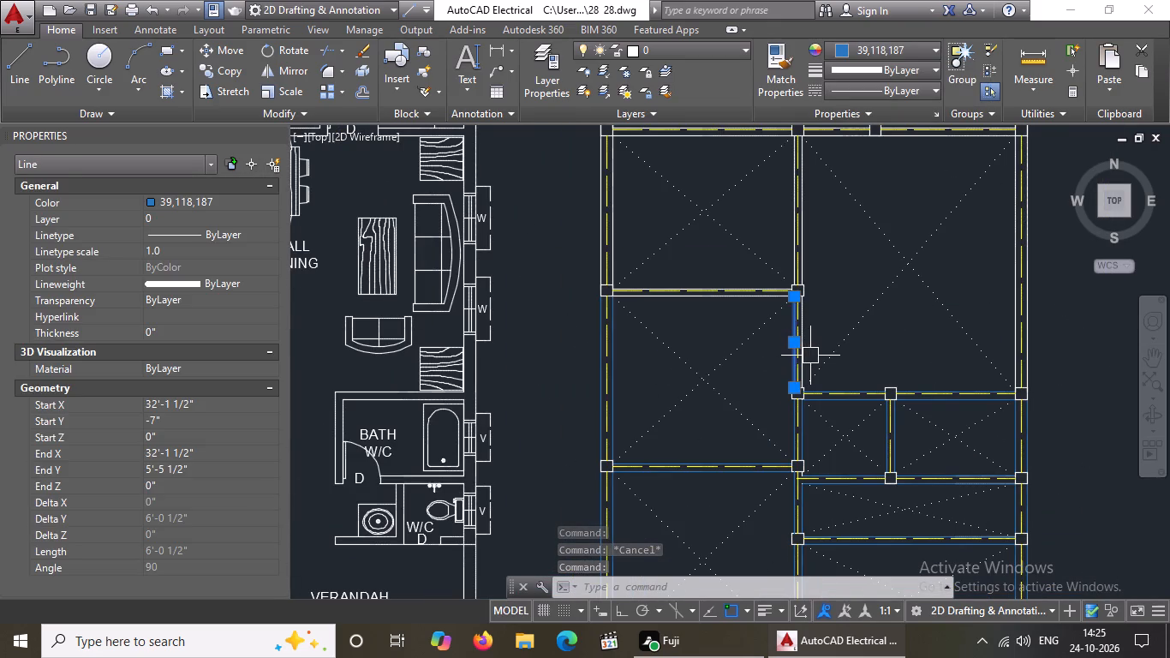
{"action": "key", "text": "Escape"}
{"action": "scroll", "coordinate": [826, 335], "scroll_direction": "up", "scroll_amount": 3}
{"action": "left_click", "coordinate": [733, 354]}
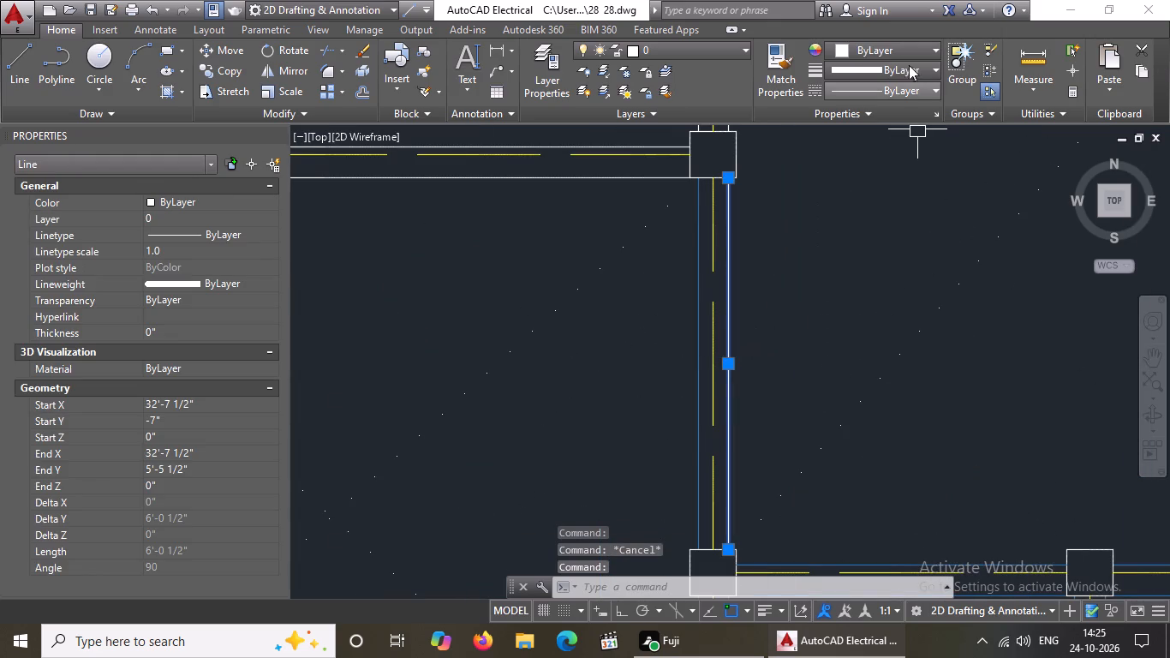
{"action": "left_click", "coordinate": [901, 40]}
{"action": "left_click", "coordinate": [902, 50]}
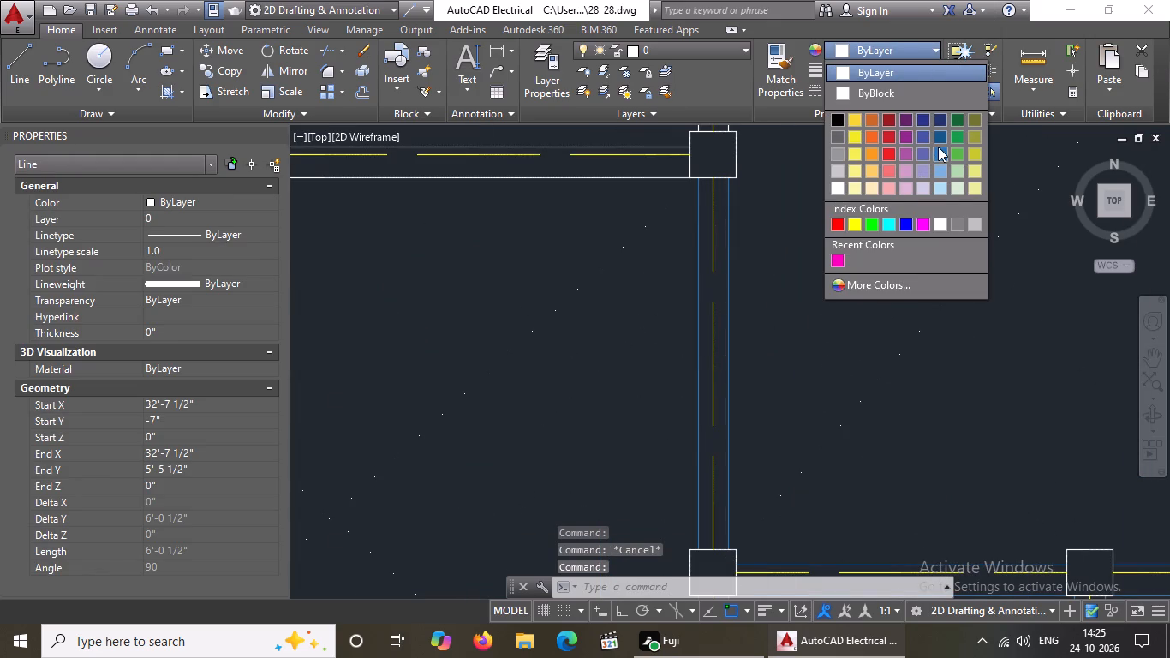
{"action": "left_click", "coordinate": [938, 147]}
{"action": "scroll", "coordinate": [861, 286], "scroll_direction": "down", "scroll_amount": 4}
{"action": "key", "text": "Escape"}
Colour the lower and upper lines of the horizontal beam above the middle left room blue 39,118,187.
{"action": "scroll", "coordinate": [752, 224], "scroll_direction": "up", "scroll_amount": 3}
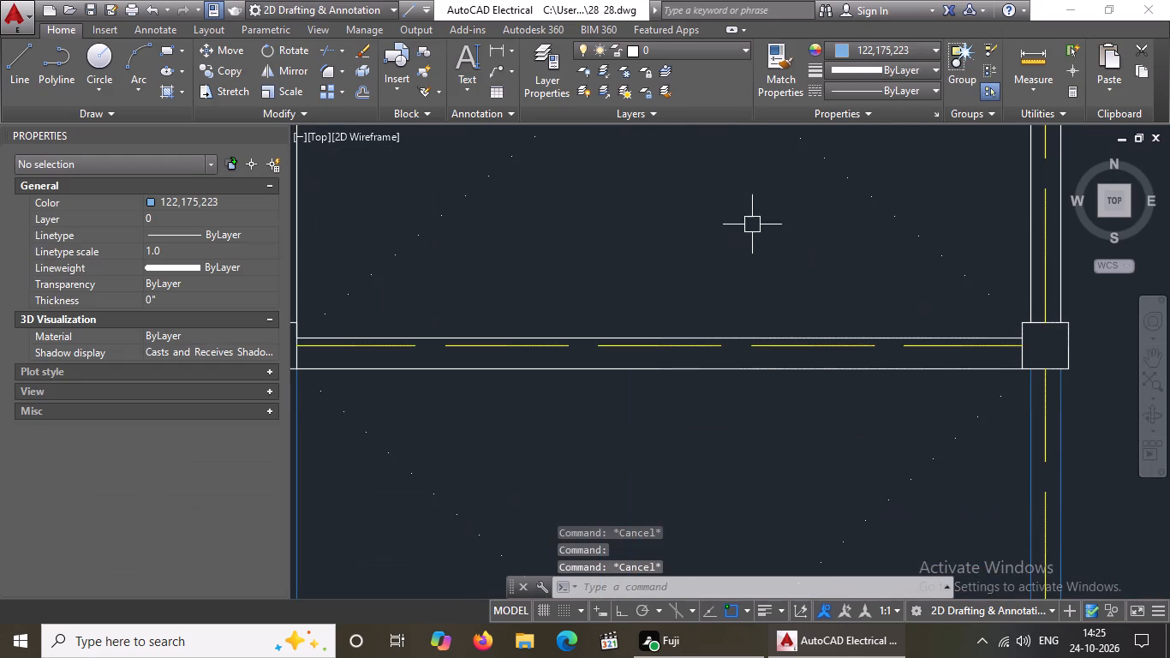
{"action": "left_click", "coordinate": [709, 373]}
{"action": "left_click", "coordinate": [893, 51]}
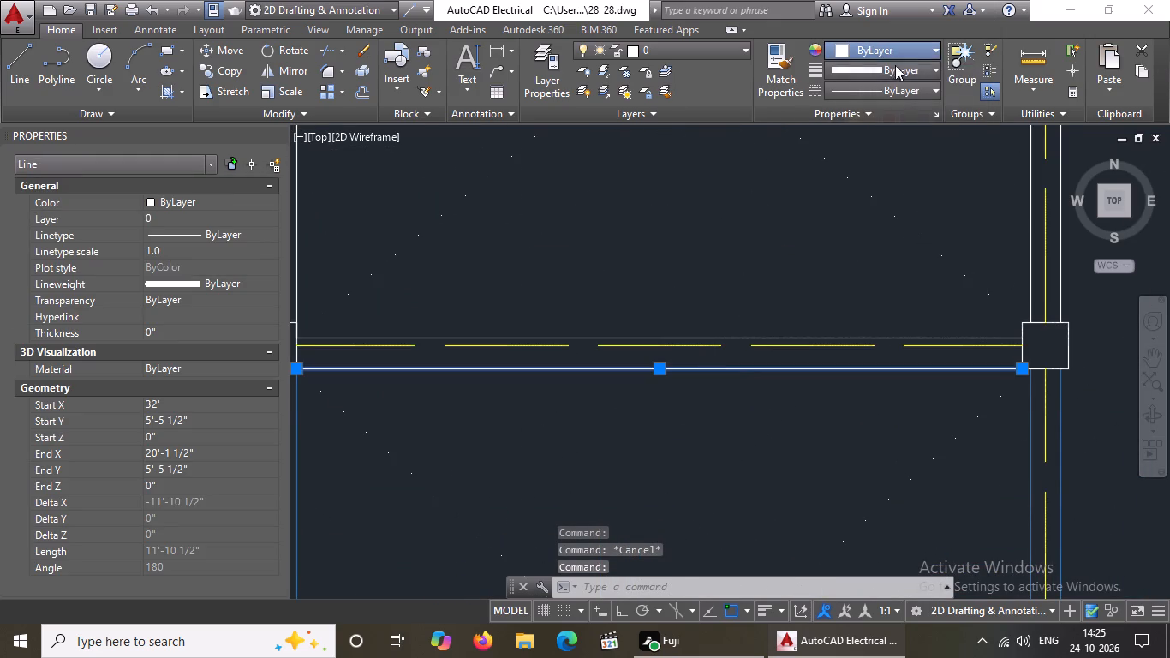
{"action": "left_click_drag", "start_coordinate": [942, 151], "coordinate": [941, 160]}
{"action": "scroll", "coordinate": [780, 331], "scroll_direction": "down", "scroll_amount": 4}
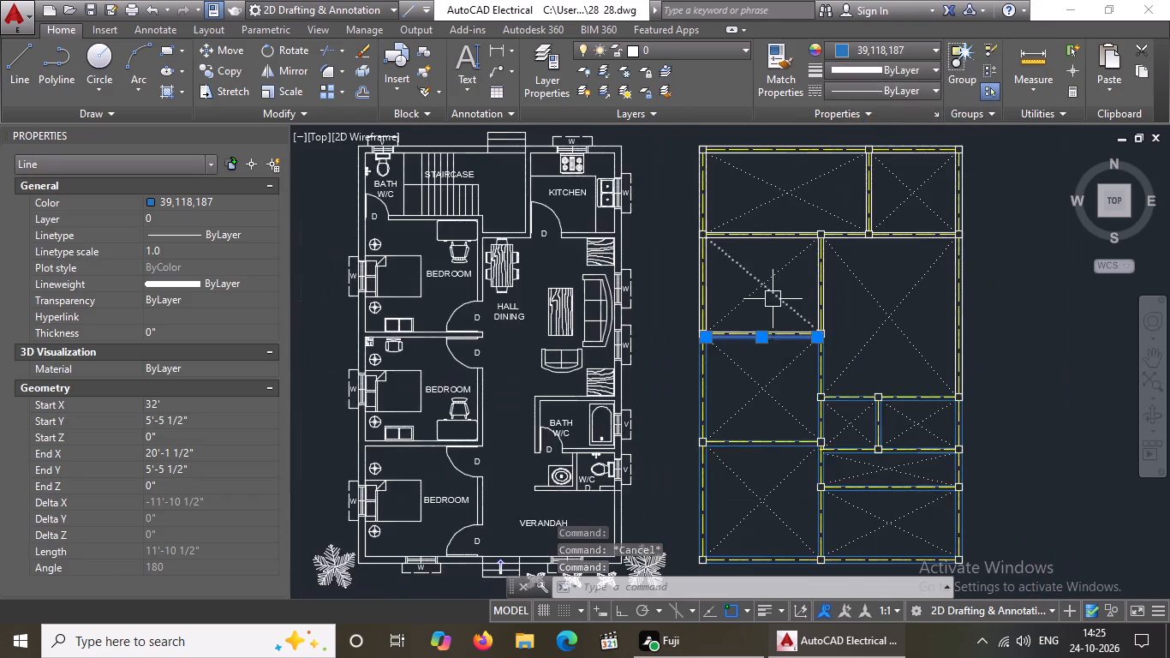
{"action": "scroll", "coordinate": [773, 299], "scroll_direction": "up", "scroll_amount": 3}
{"action": "key", "text": "Escape"}
{"action": "left_click", "coordinate": [725, 433]}
{"action": "key", "text": "Escape"}
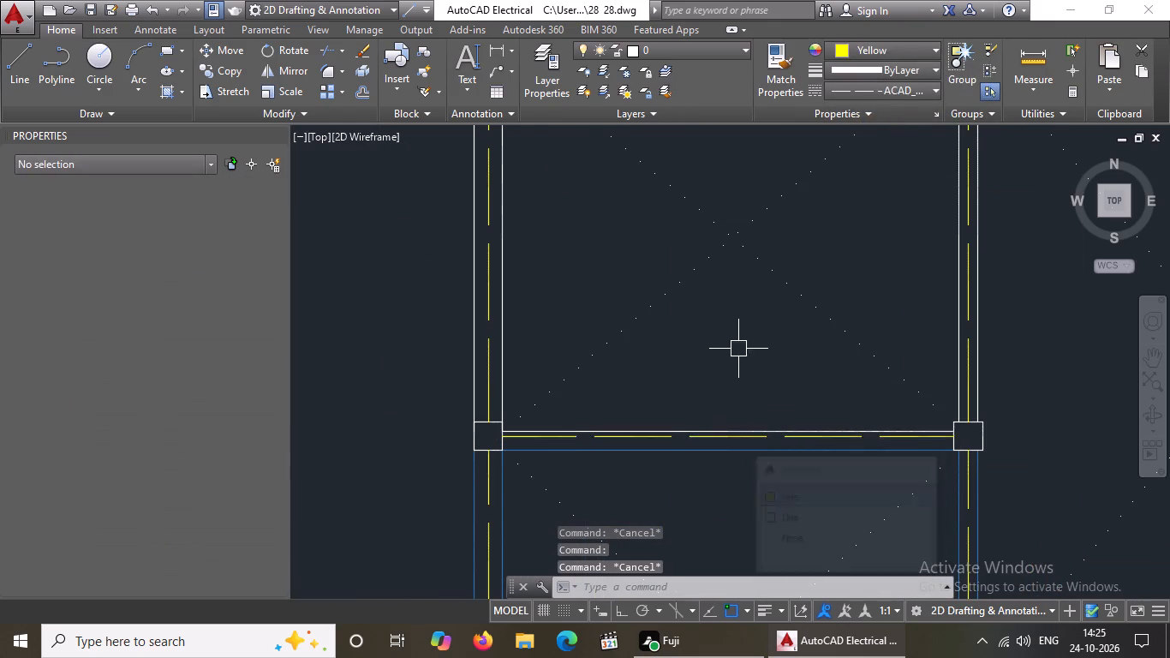
{"action": "scroll", "coordinate": [719, 433], "scroll_direction": "up", "scroll_amount": 2}
{"action": "left_click", "coordinate": [720, 433]}
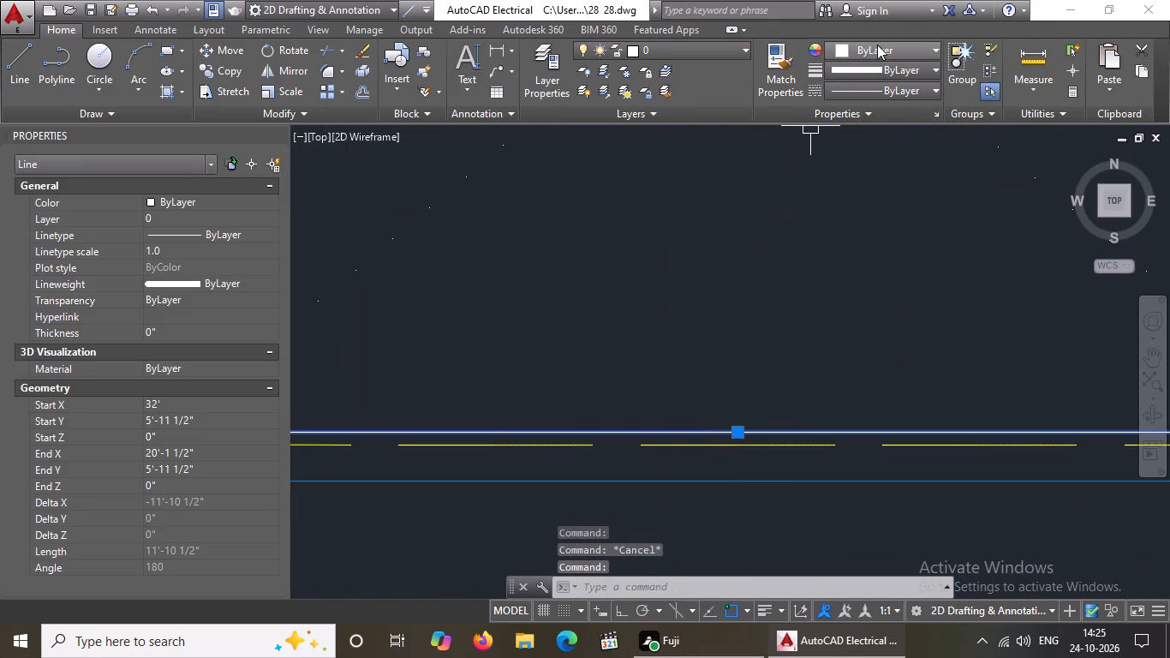
{"action": "left_click", "coordinate": [877, 45]}
{"action": "left_click", "coordinate": [938, 152]}
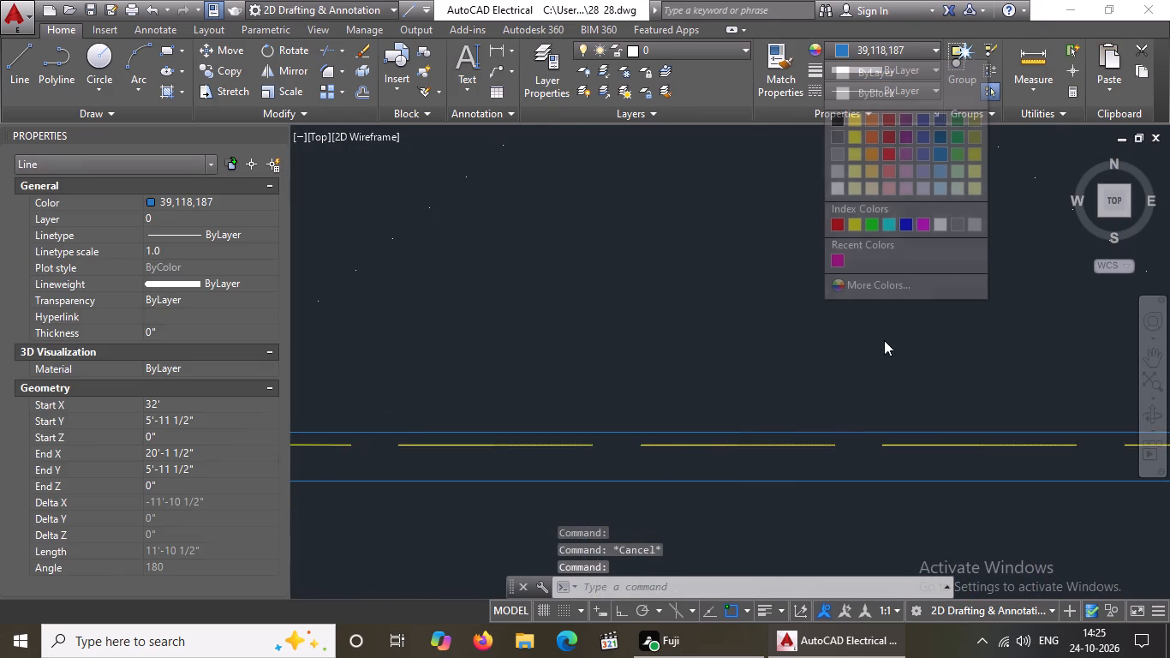
{"action": "scroll", "coordinate": [884, 340], "scroll_direction": "down", "scroll_amount": 3}
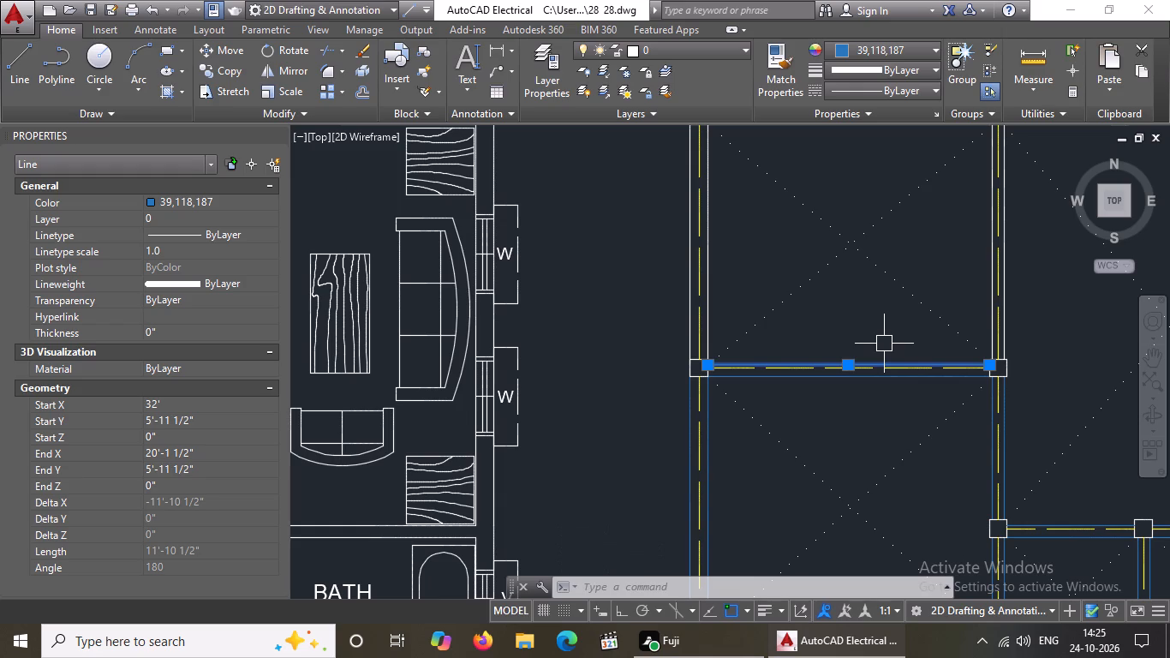
Colour the outer left beam's long outer line and its inner line beside the room below the top row blue 39,118,187.
{"action": "scroll", "coordinate": [892, 308], "scroll_direction": "down", "scroll_amount": 3}
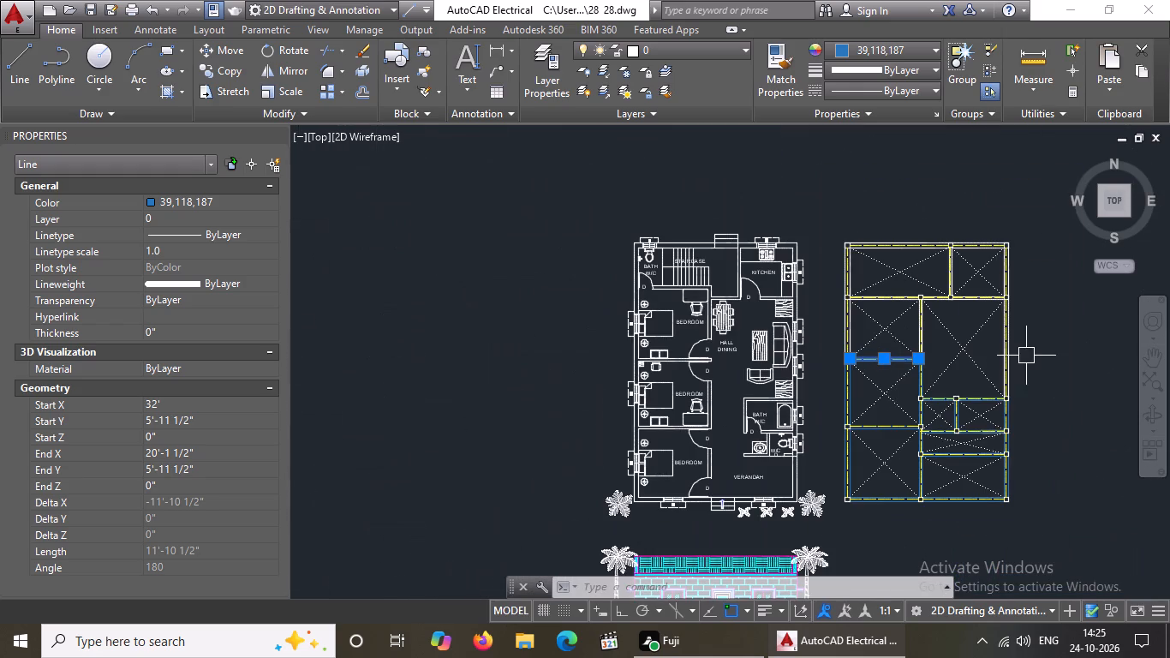
{"action": "scroll", "coordinate": [859, 332], "scroll_direction": "up", "scroll_amount": 5}
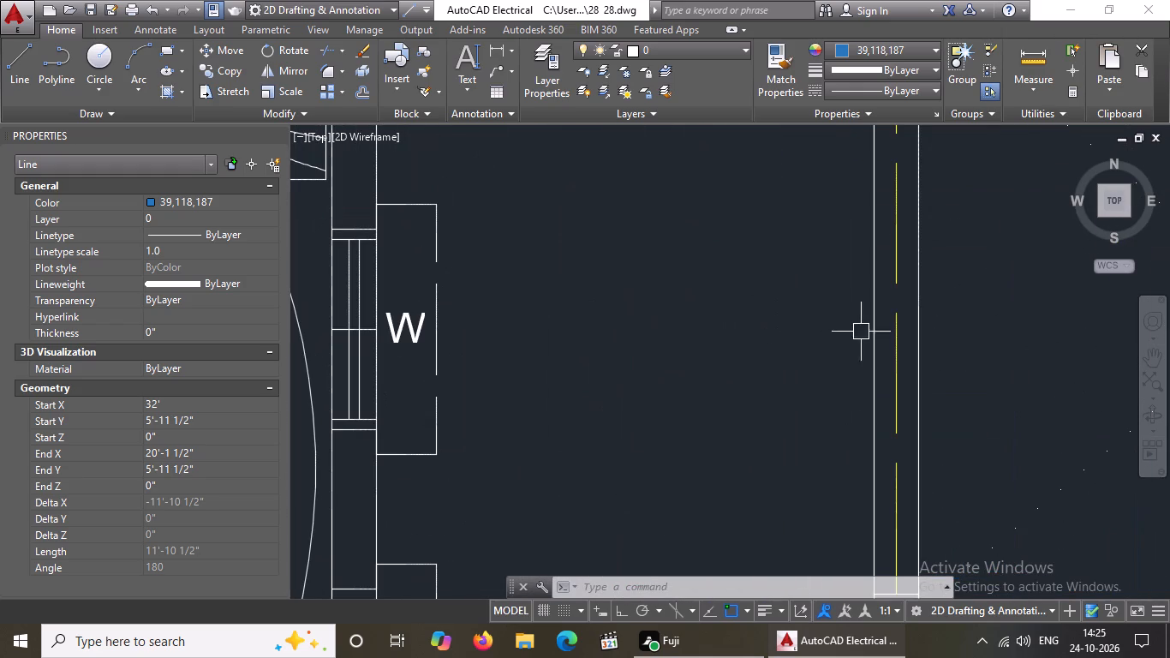
{"action": "left_click", "coordinate": [873, 315]}
{"action": "left_click_drag", "start_coordinate": [904, 52], "coordinate": [906, 63]}
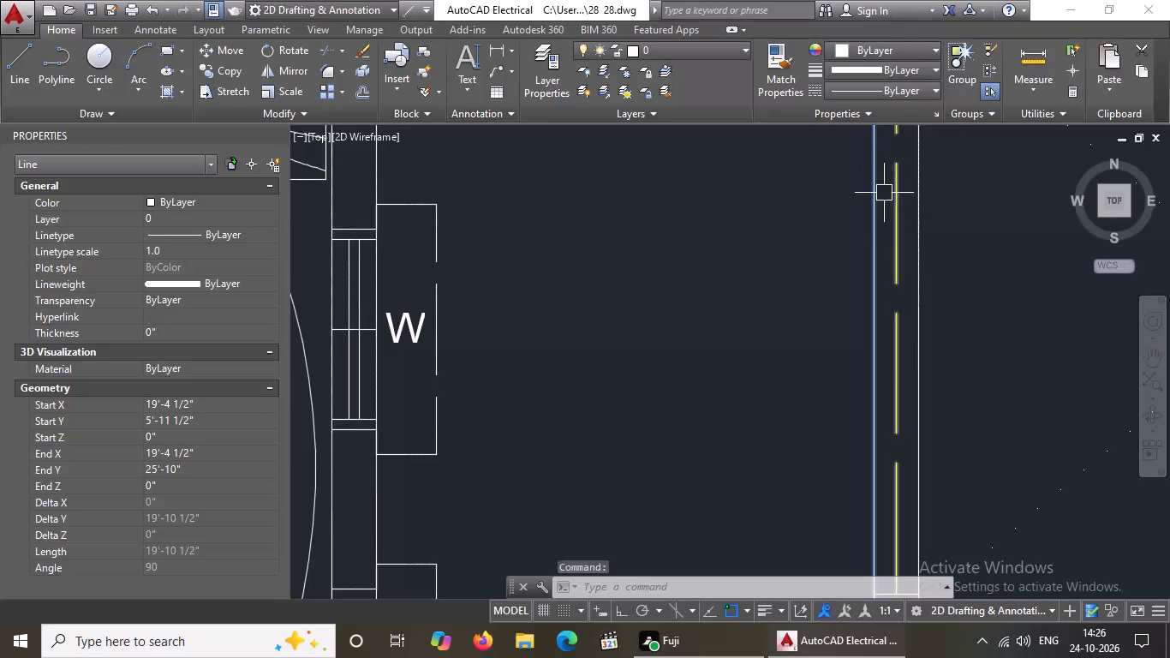
{"action": "left_click", "coordinate": [897, 46]}
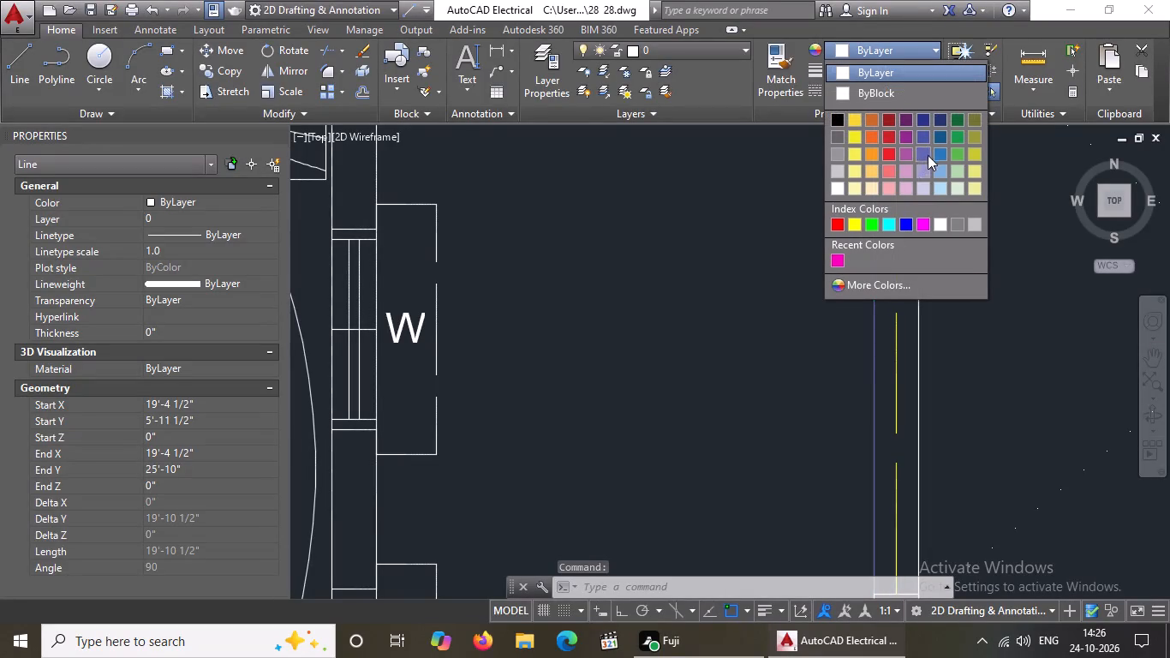
{"action": "left_click", "coordinate": [939, 151]}
{"action": "scroll", "coordinate": [879, 224], "scroll_direction": "down", "scroll_amount": 5}
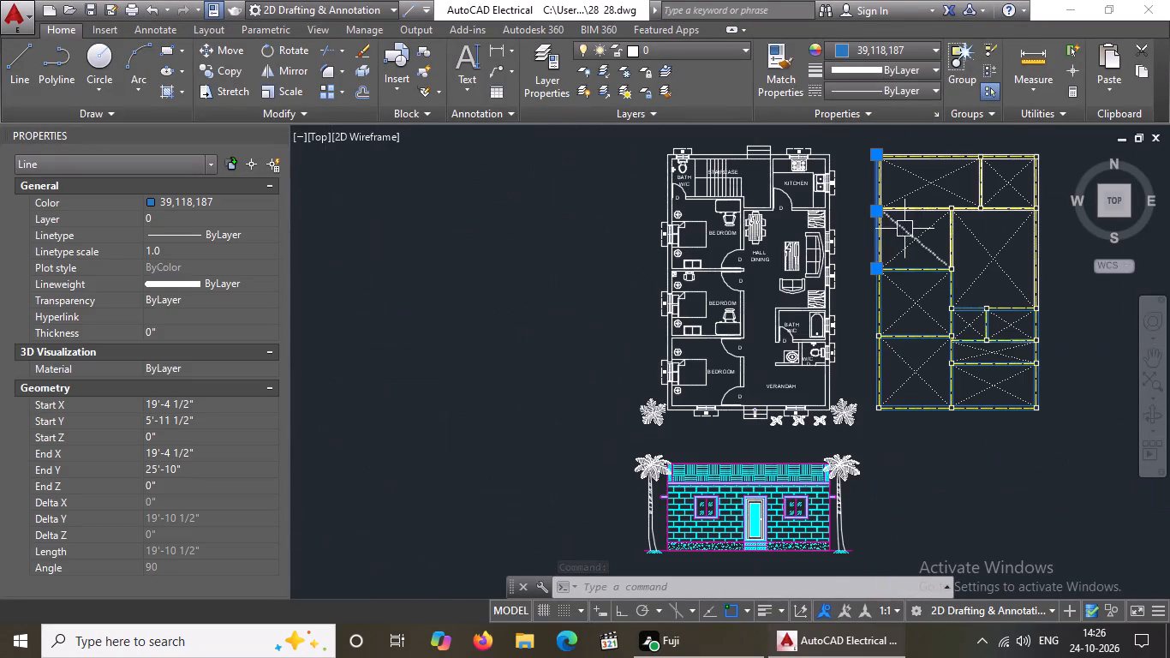
{"action": "scroll", "coordinate": [898, 197], "scroll_direction": "up", "scroll_amount": 3}
{"action": "left_click", "coordinate": [827, 307]}
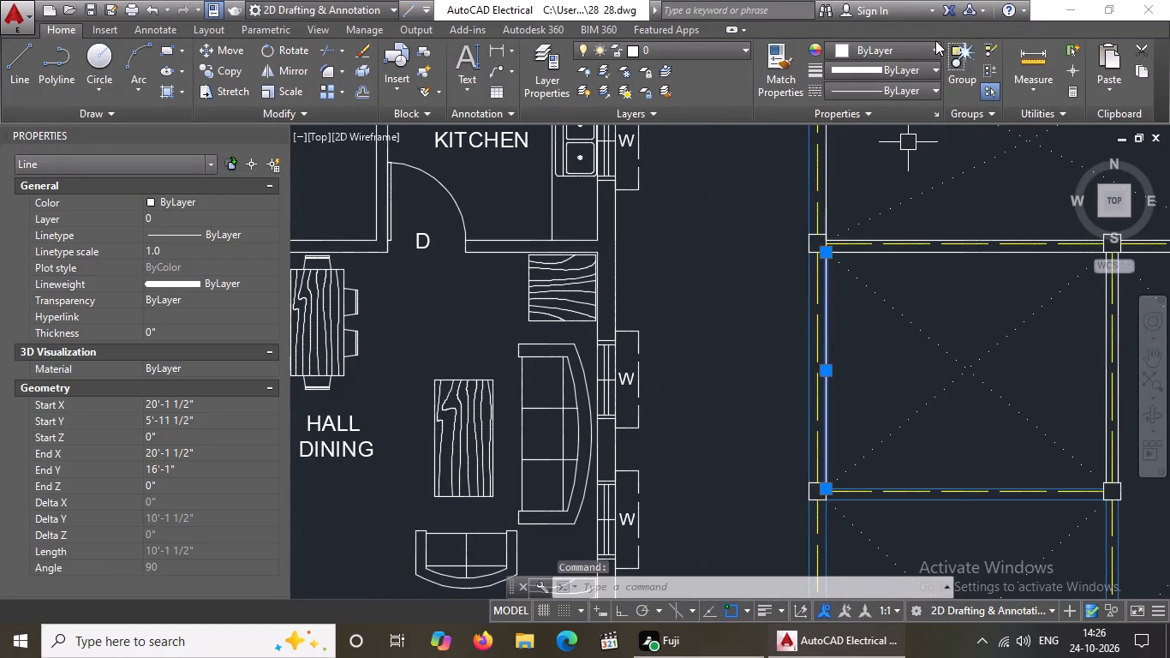
{"action": "left_click", "coordinate": [936, 49]}
{"action": "left_click", "coordinate": [941, 152]}
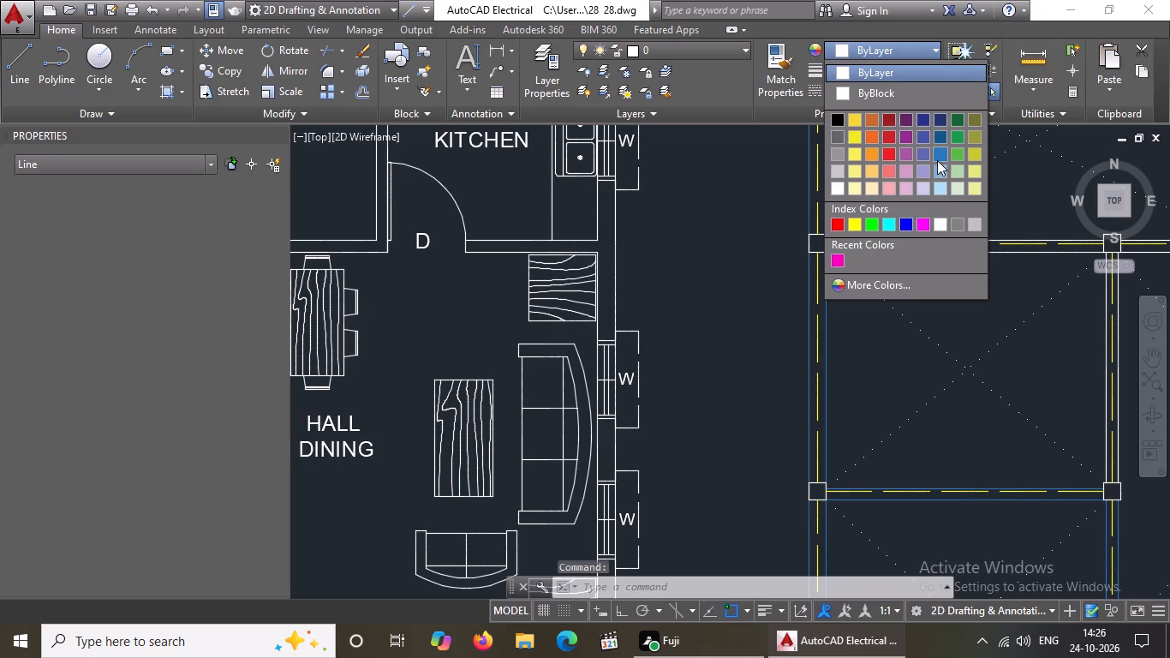
Colour both lines of the upper vertical beam segment between the left room below the top row and the large right room blue 39,118,187.
{"action": "scroll", "coordinate": [849, 276], "scroll_direction": "down", "scroll_amount": 5}
{"action": "scroll", "coordinate": [896, 280], "scroll_direction": "up", "scroll_amount": 6}
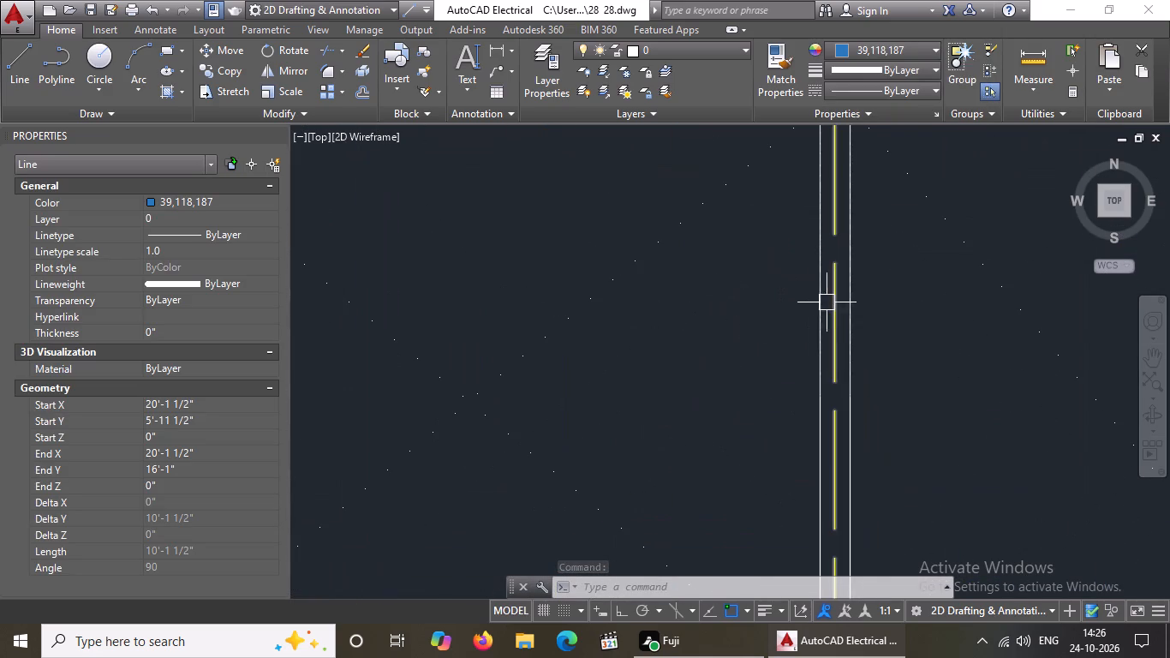
{"action": "left_click", "coordinate": [813, 307]}
{"action": "left_click", "coordinate": [869, 51]}
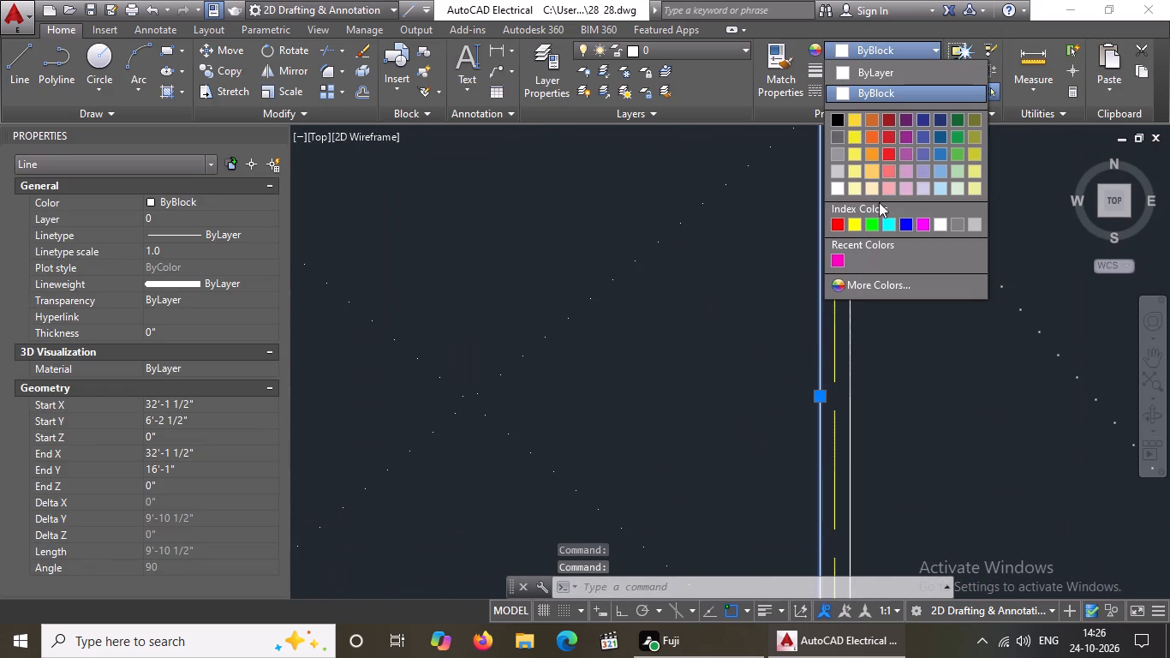
{"action": "left_click", "coordinate": [945, 152]}
{"action": "scroll", "coordinate": [865, 224], "scroll_direction": "down", "scroll_amount": 3}
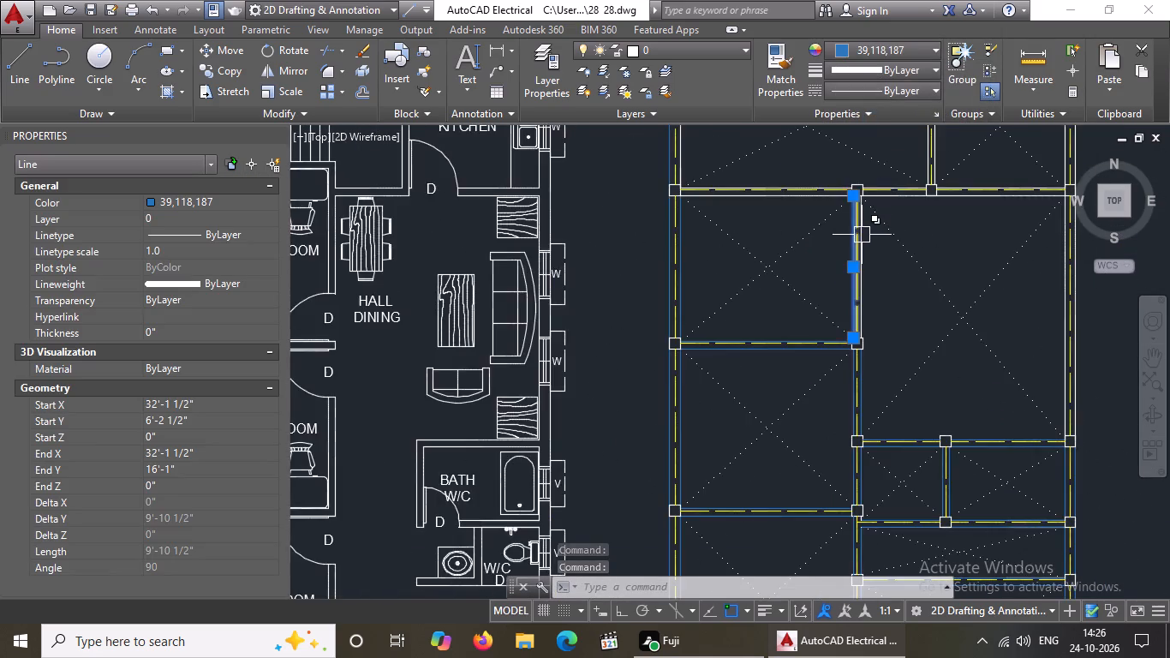
{"action": "scroll", "coordinate": [861, 236], "scroll_direction": "up", "scroll_amount": 3}
{"action": "left_click", "coordinate": [853, 261]}
{"action": "left_click_drag", "start_coordinate": [886, 45], "coordinate": [887, 49]}
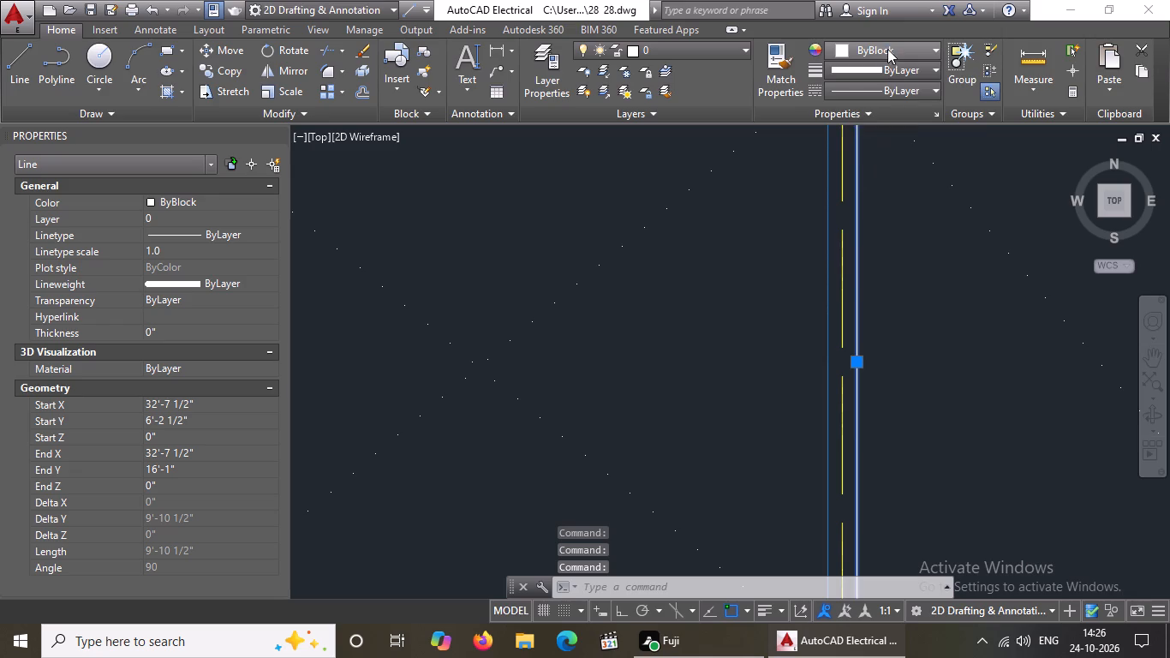
{"action": "left_click_drag", "start_coordinate": [887, 49], "coordinate": [888, 56]}
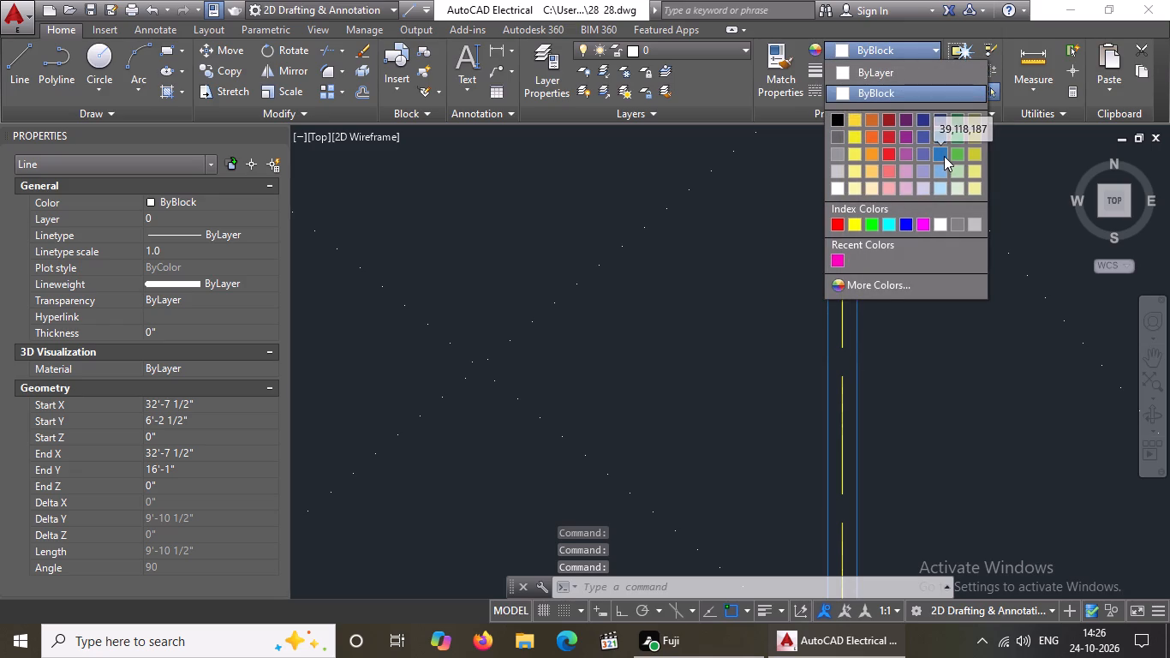
{"action": "left_click", "coordinate": [941, 153]}
{"action": "scroll", "coordinate": [886, 250], "scroll_direction": "down", "scroll_amount": 4}
{"action": "key", "text": "Escape"}
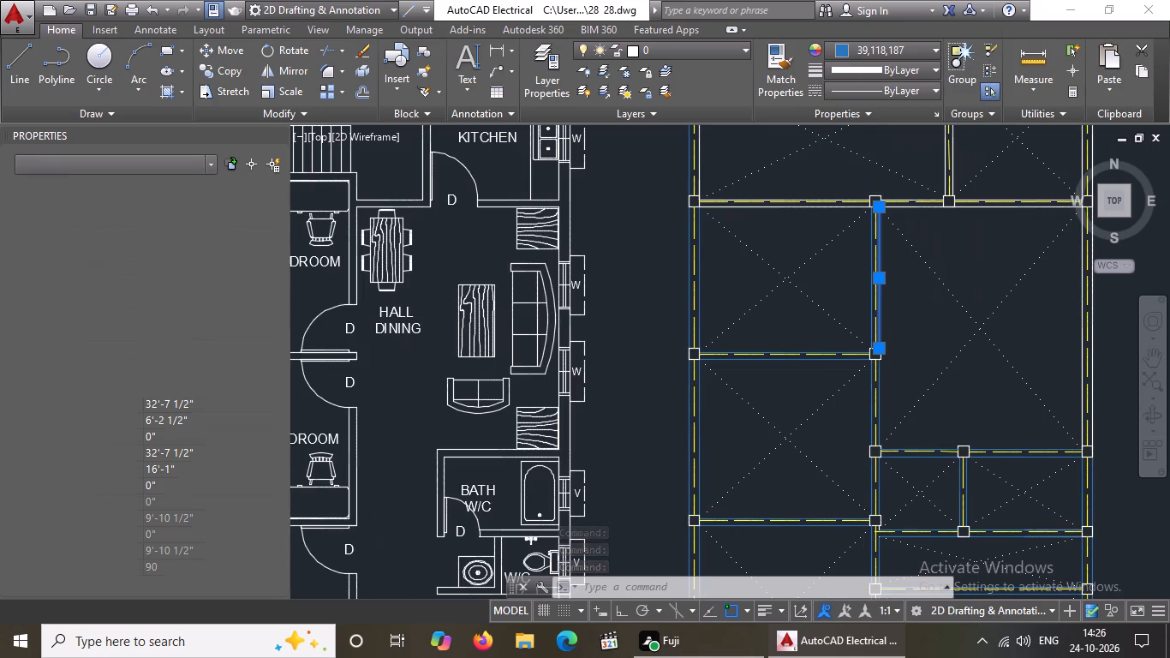
Colour the inner and outer lines of the outer right vertical beam beside the large right room blue 39,118,187.
{"action": "scroll", "coordinate": [928, 294], "scroll_direction": "down", "scroll_amount": 2}
{"action": "scroll", "coordinate": [976, 287], "scroll_direction": "up", "scroll_amount": 3}
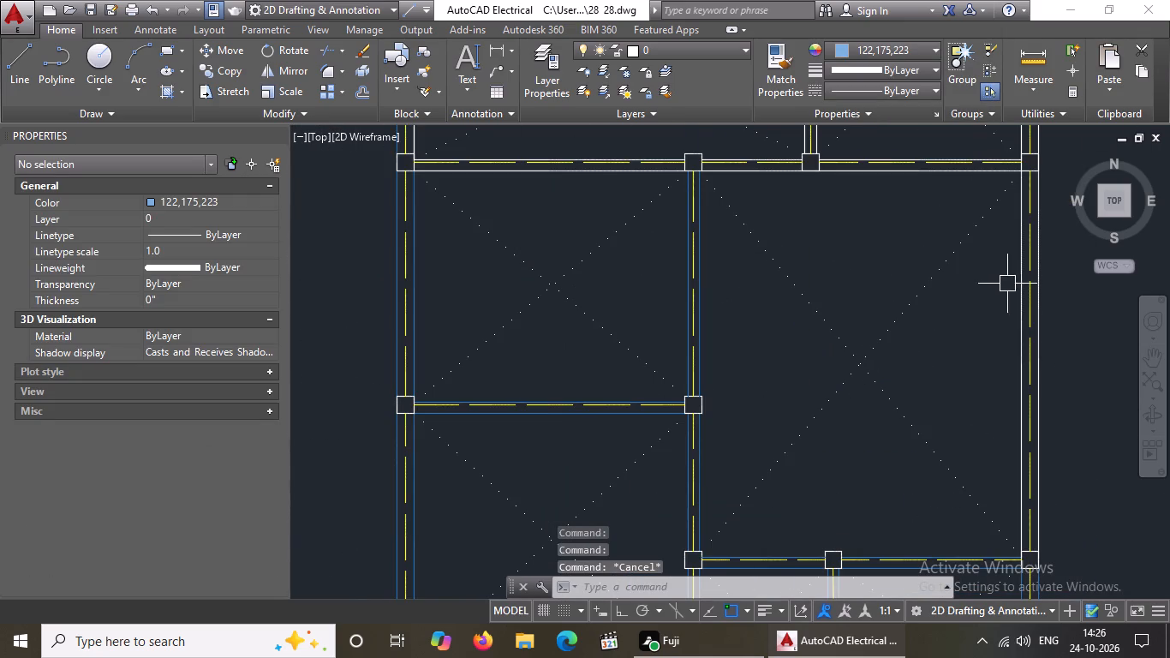
{"action": "left_click", "coordinate": [1018, 269]}
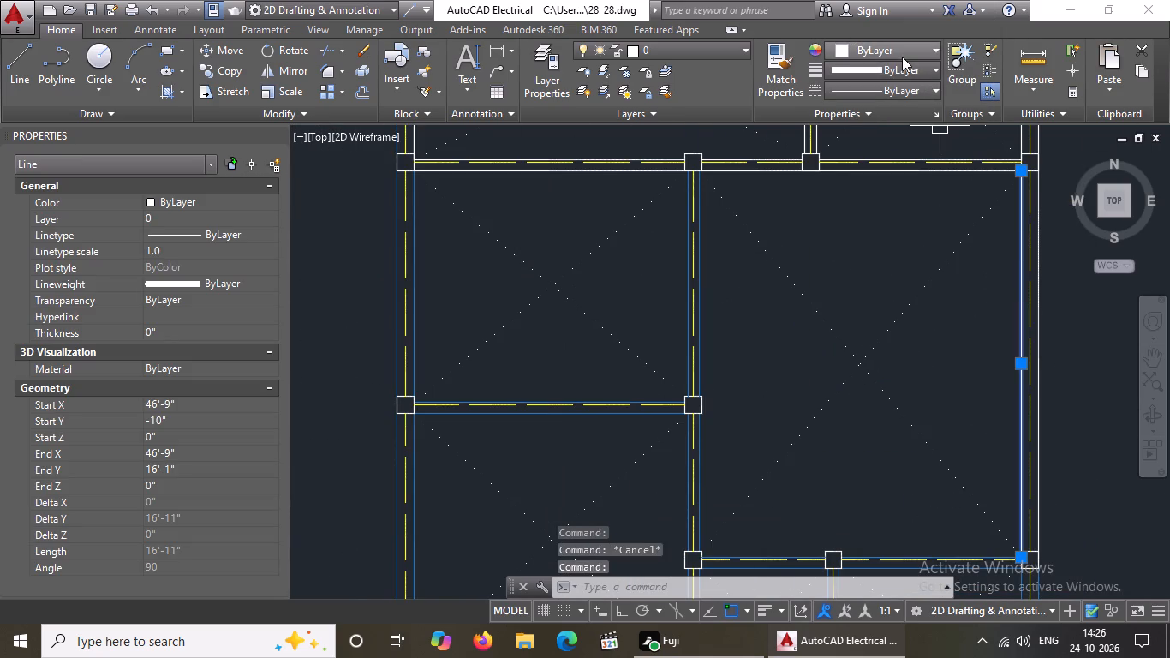
{"action": "left_click", "coordinate": [902, 57]}
{"action": "left_click", "coordinate": [940, 153]}
{"action": "scroll", "coordinate": [910, 189], "scroll_direction": "down", "scroll_amount": 3}
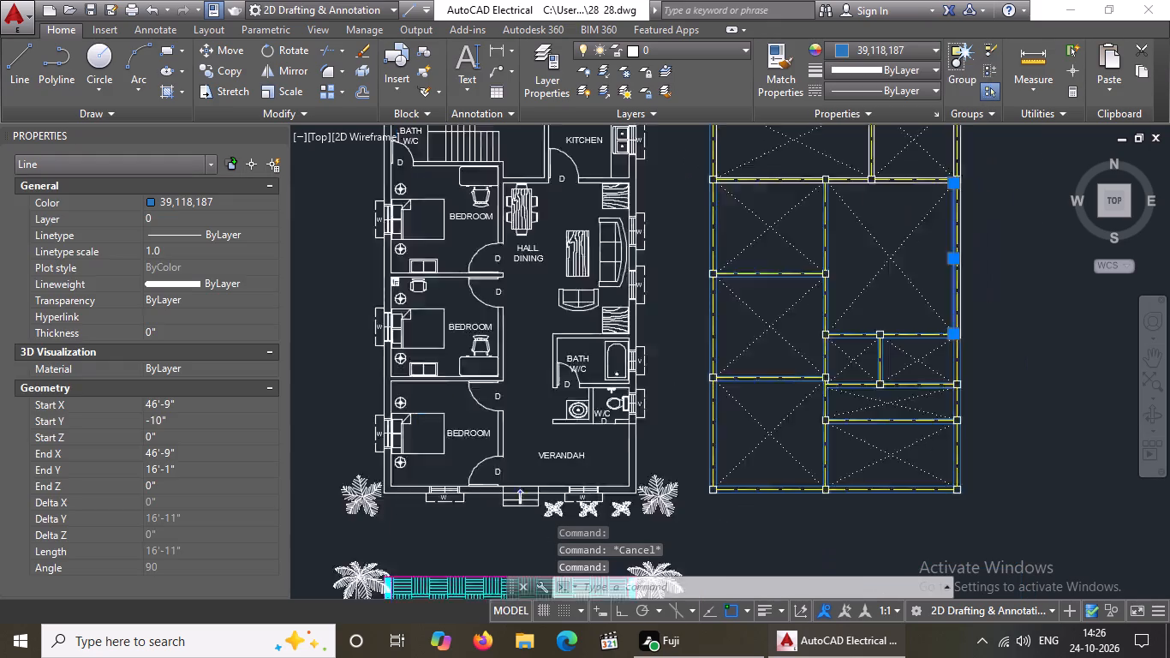
{"action": "key", "text": "Escape"}
{"action": "scroll", "coordinate": [961, 216], "scroll_direction": "up", "scroll_amount": 2}
{"action": "scroll", "coordinate": [911, 278], "scroll_direction": "up", "scroll_amount": 3}
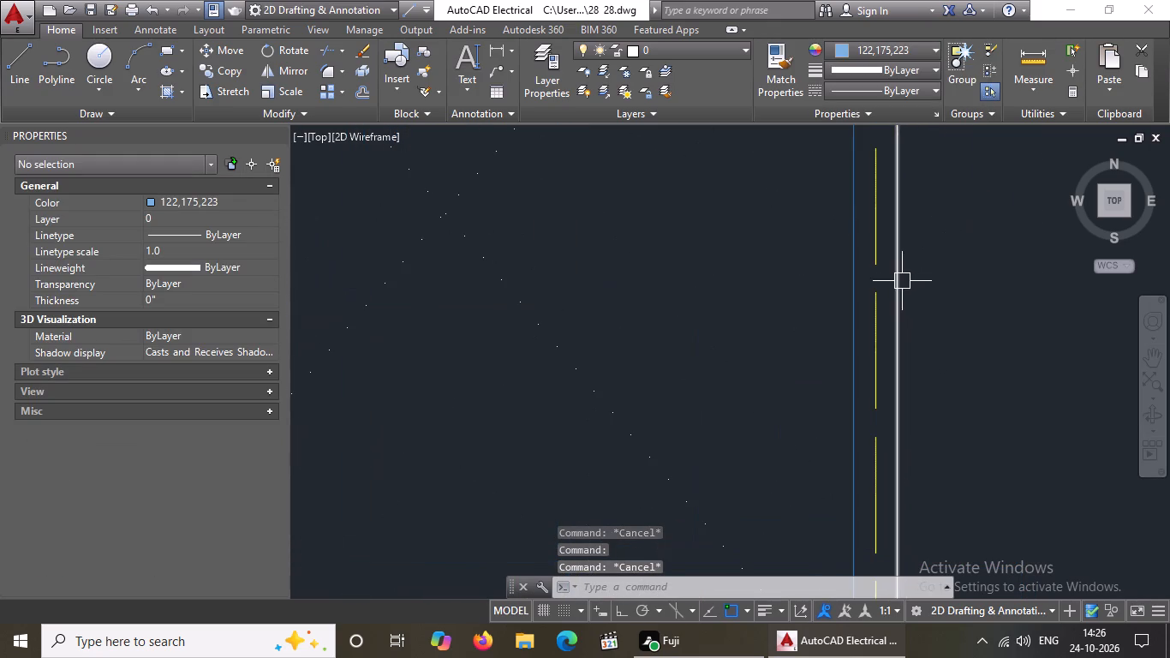
{"action": "left_click", "coordinate": [901, 282]}
{"action": "left_click_drag", "start_coordinate": [889, 50], "coordinate": [892, 59]}
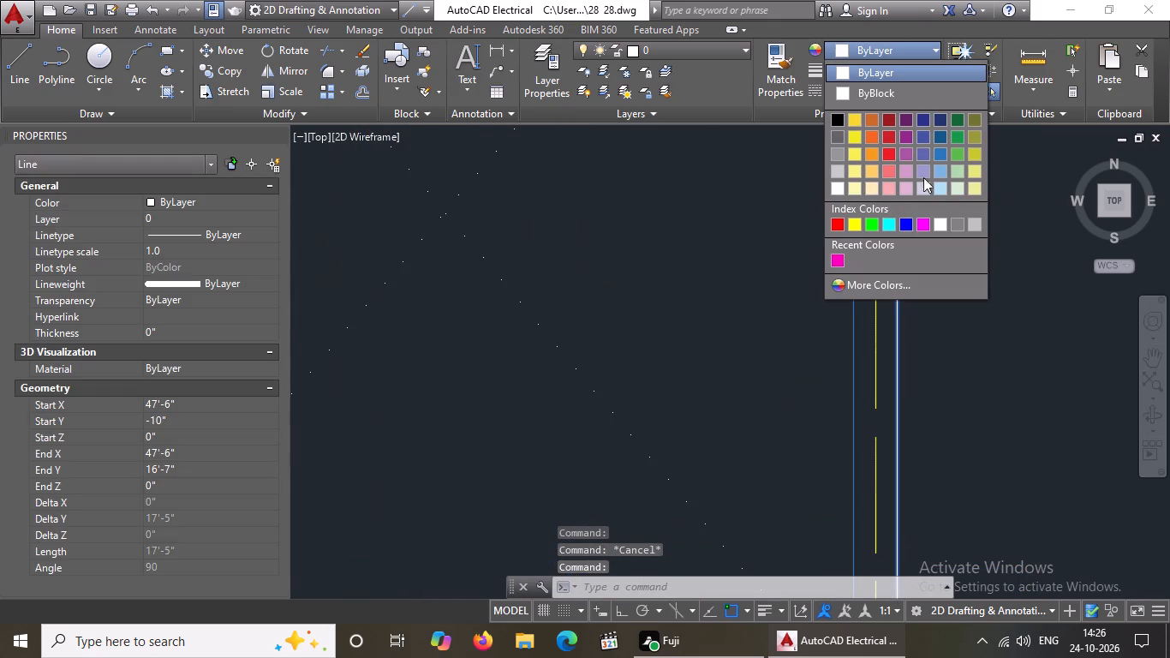
{"action": "left_click", "coordinate": [939, 155]}
{"action": "scroll", "coordinate": [900, 219], "scroll_direction": "down", "scroll_amount": 4}
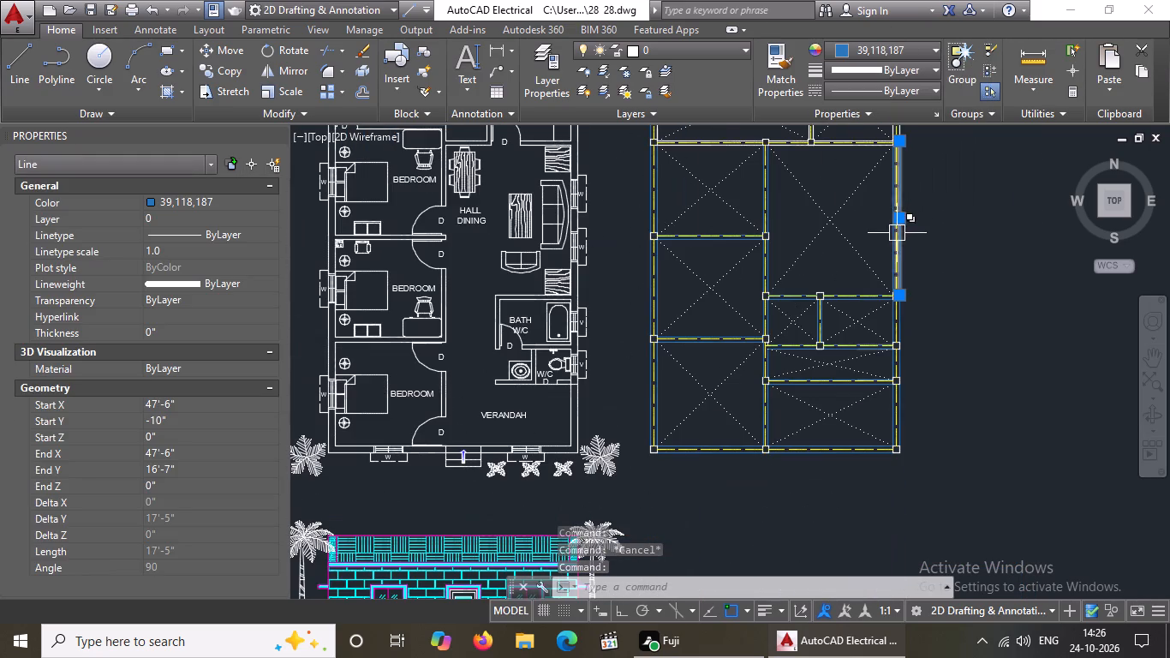
{"action": "left_click", "coordinate": [909, 48]}
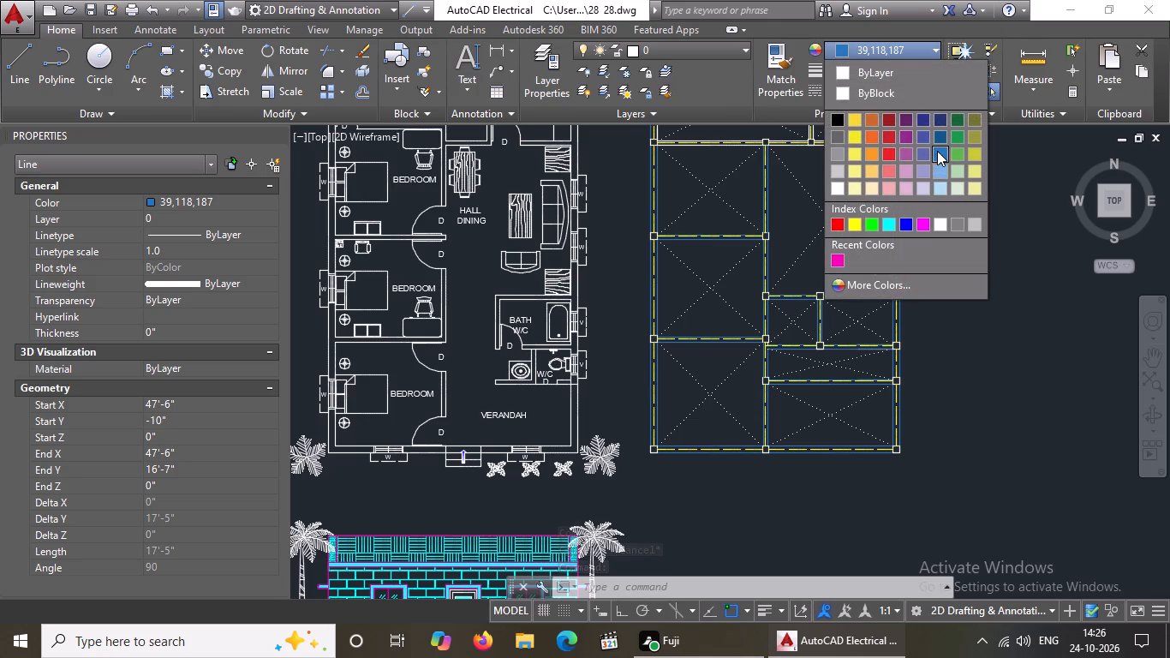
{"action": "left_click", "coordinate": [937, 150]}
Colour the lower and upper lines of the horizontal beam above the left room below the top row blue 39,118,187.
{"action": "scroll", "coordinate": [830, 320], "scroll_direction": "down", "scroll_amount": 3}
{"action": "scroll", "coordinate": [737, 378], "scroll_direction": "up", "scroll_amount": 2}
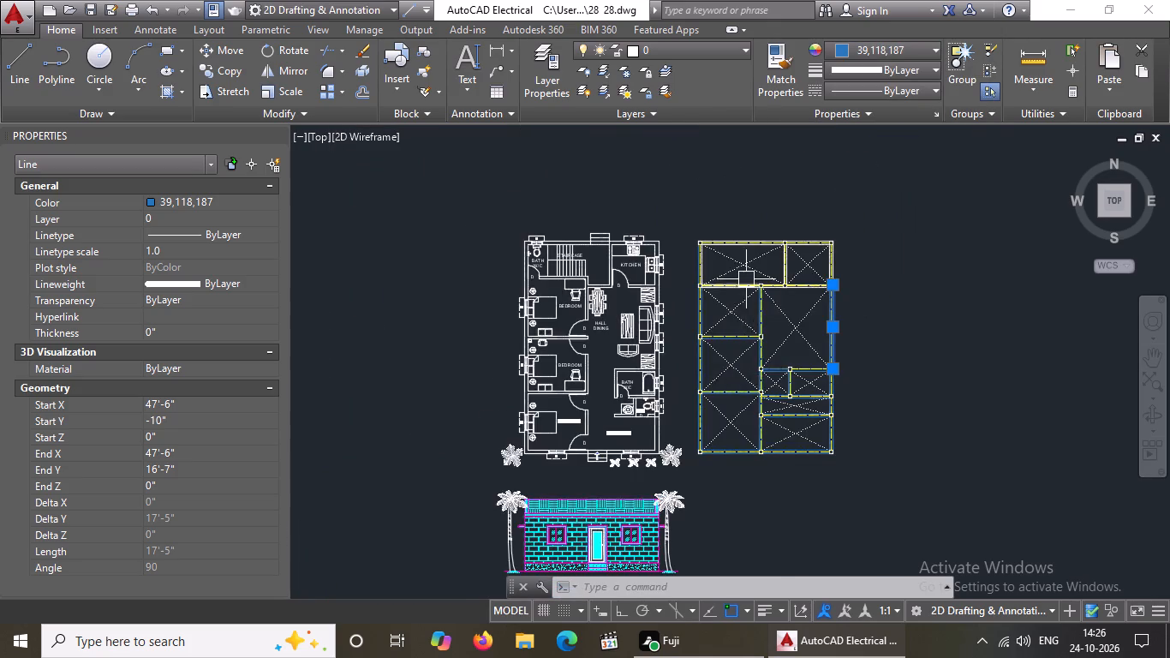
{"action": "scroll", "coordinate": [746, 279], "scroll_direction": "up", "scroll_amount": 4}
{"action": "left_click", "coordinate": [714, 296]}
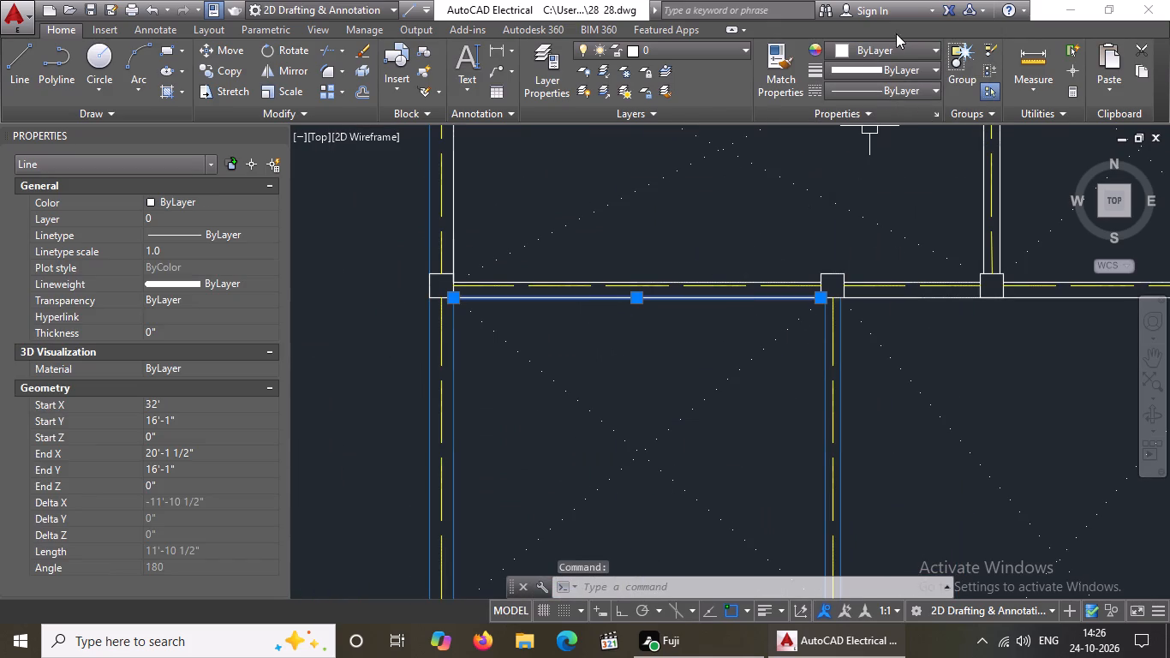
{"action": "left_click", "coordinate": [892, 49]}
{"action": "left_click", "coordinate": [941, 151]}
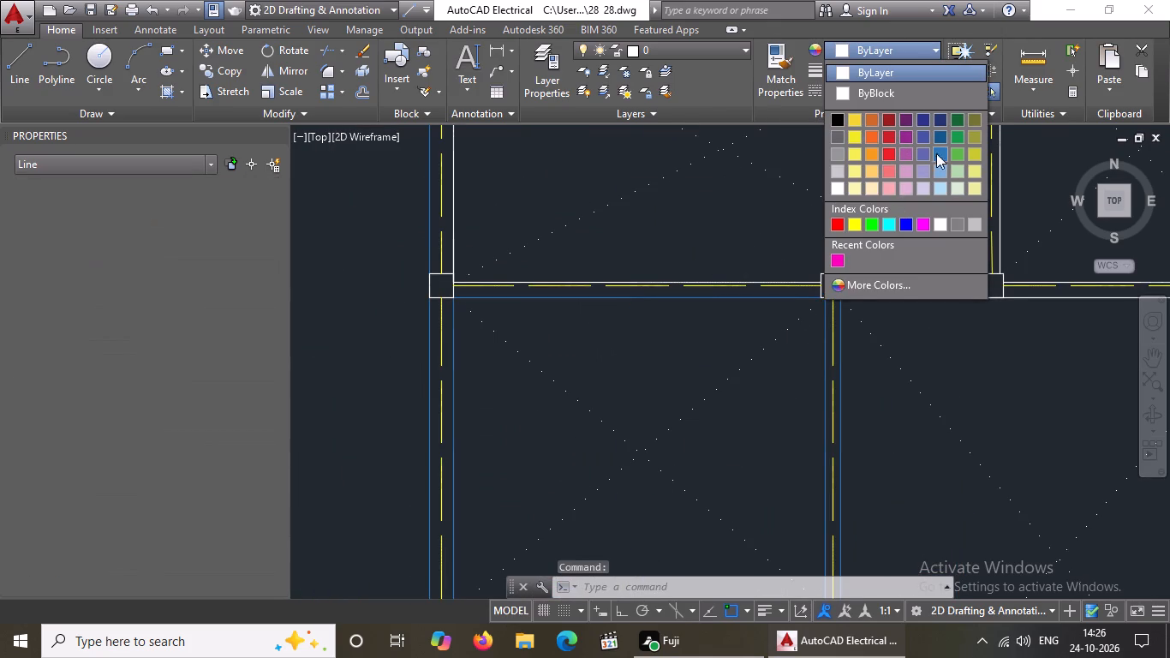
{"action": "scroll", "coordinate": [701, 279], "scroll_direction": "up", "scroll_amount": 2}
{"action": "left_click", "coordinate": [689, 286]}
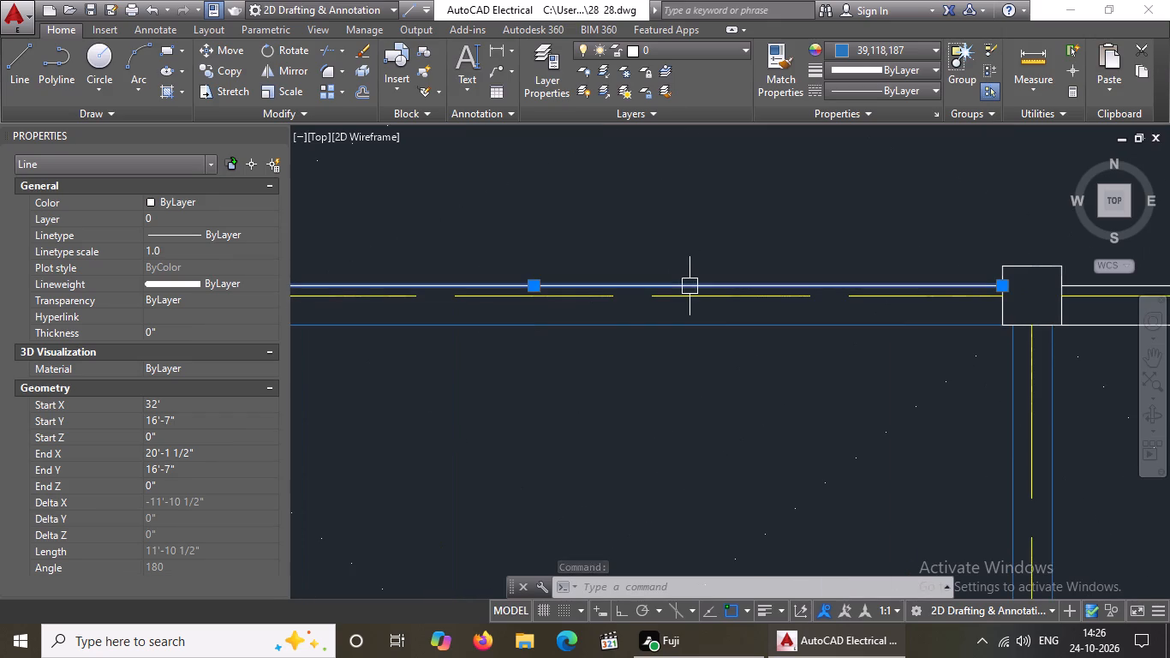
{"action": "left_click_drag", "start_coordinate": [889, 44], "coordinate": [891, 51]}
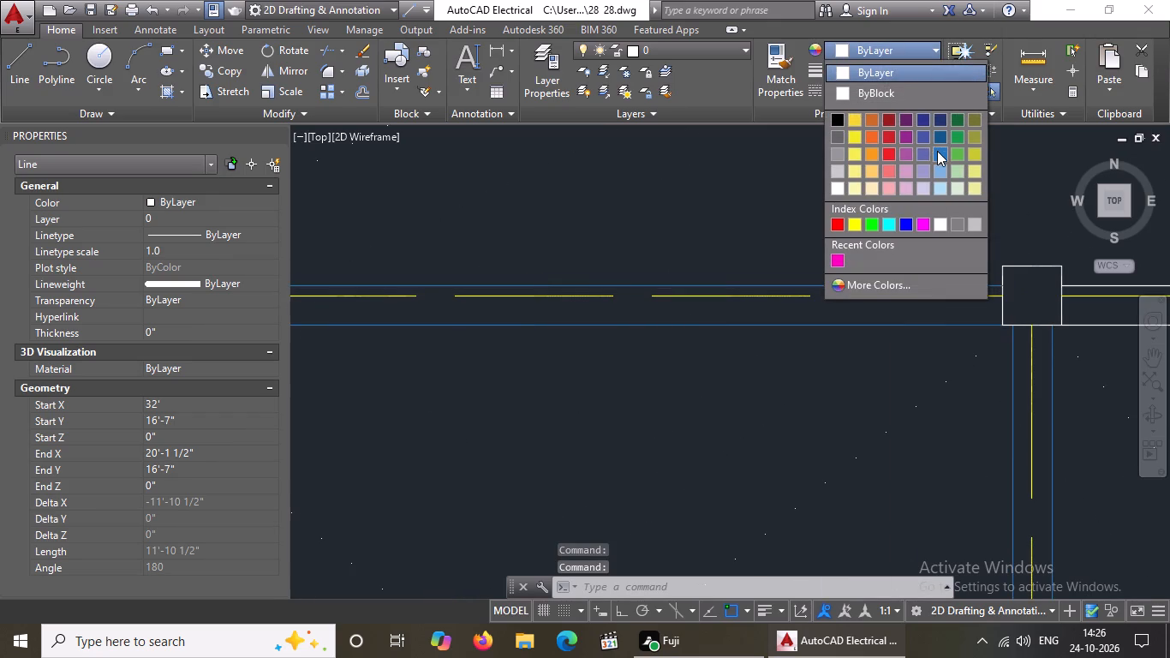
{"action": "left_click", "coordinate": [937, 151]}
Colour both lines of the short middle segment of the horizontal beam below the top row blue 39,118,187.
{"action": "scroll", "coordinate": [785, 257], "scroll_direction": "down", "scroll_amount": 3}
{"action": "scroll", "coordinate": [931, 277], "scroll_direction": "up", "scroll_amount": 3}
{"action": "left_click", "coordinate": [884, 262]}
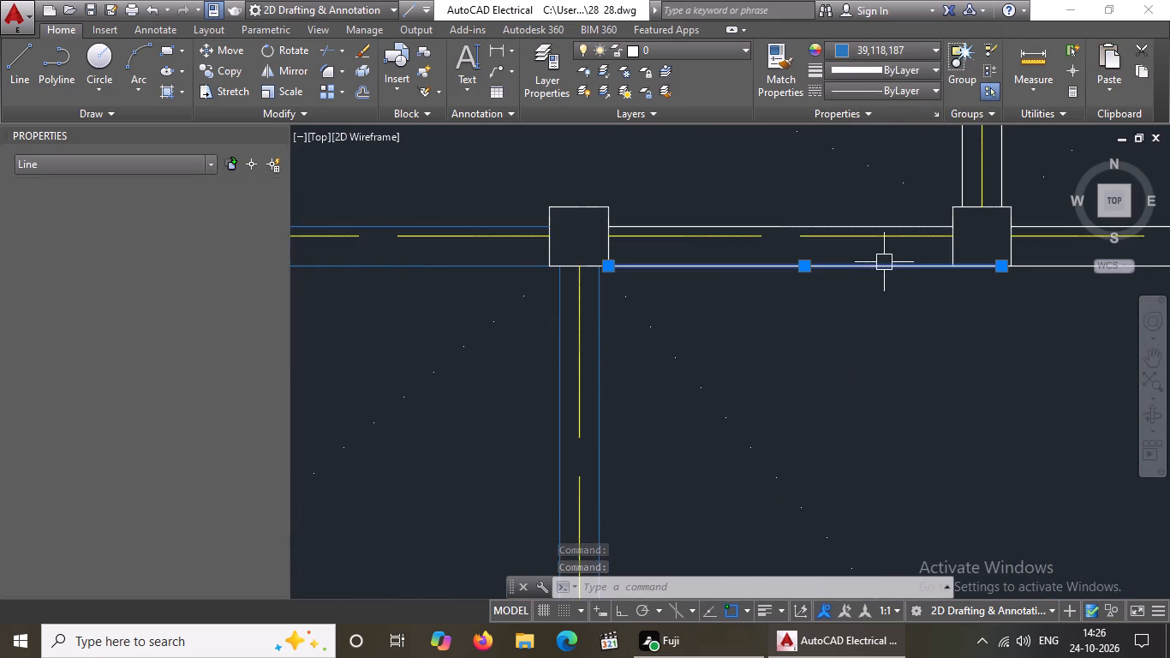
{"action": "left_click", "coordinate": [868, 49]}
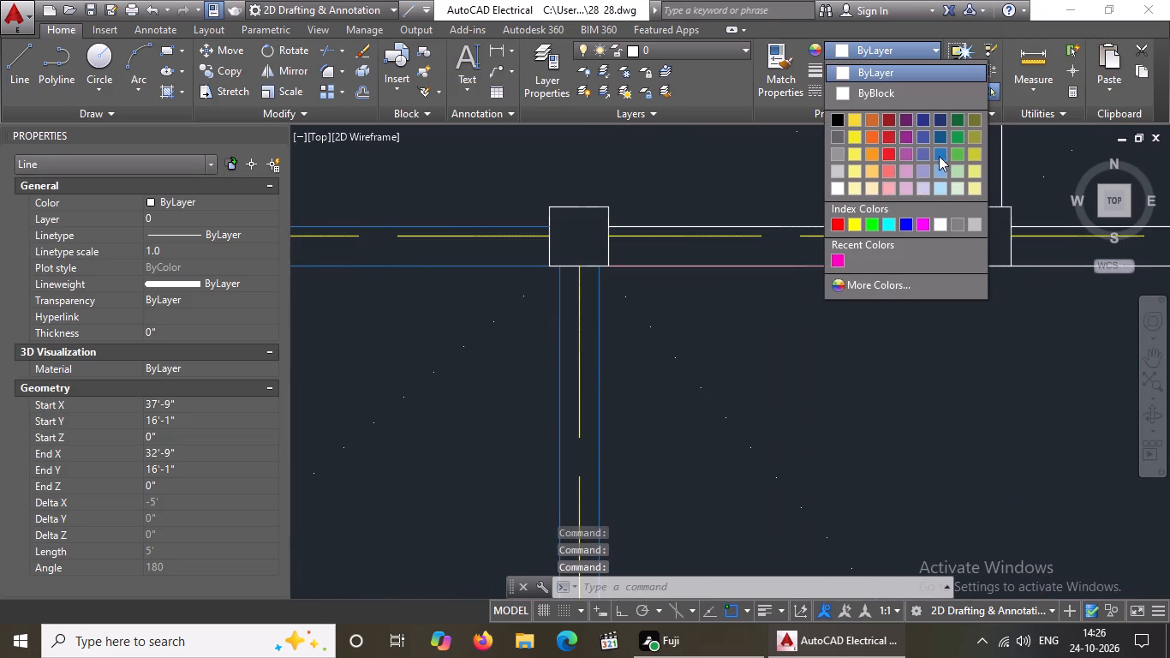
{"action": "left_click", "coordinate": [939, 153]}
{"action": "left_click", "coordinate": [766, 227]}
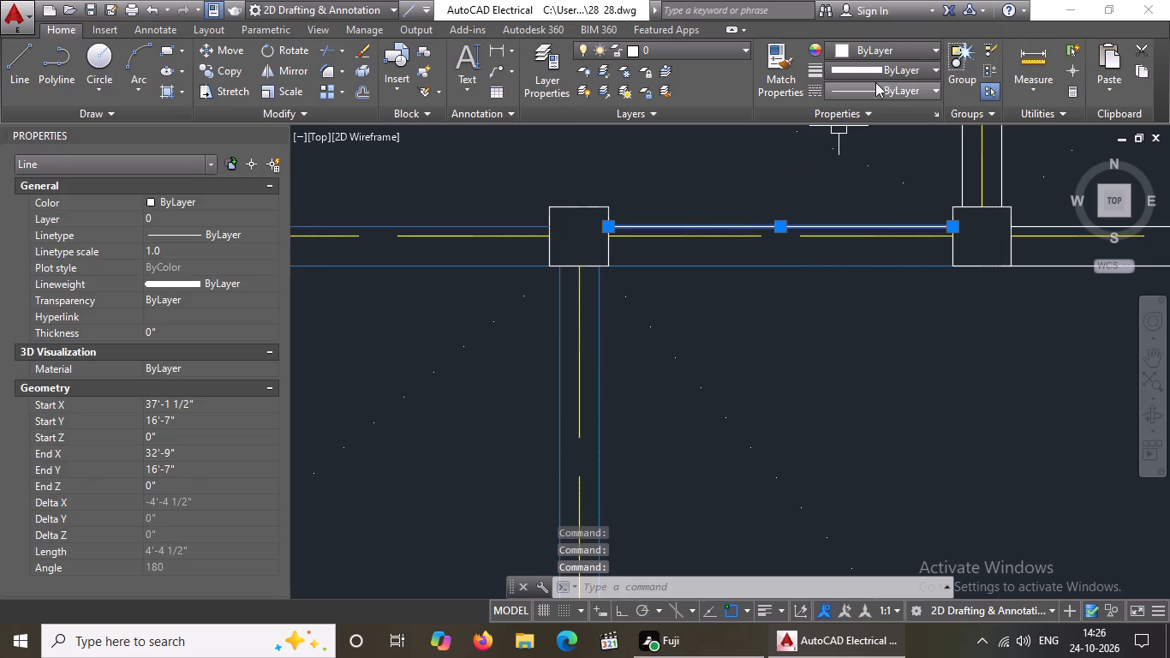
{"action": "left_click", "coordinate": [887, 50]}
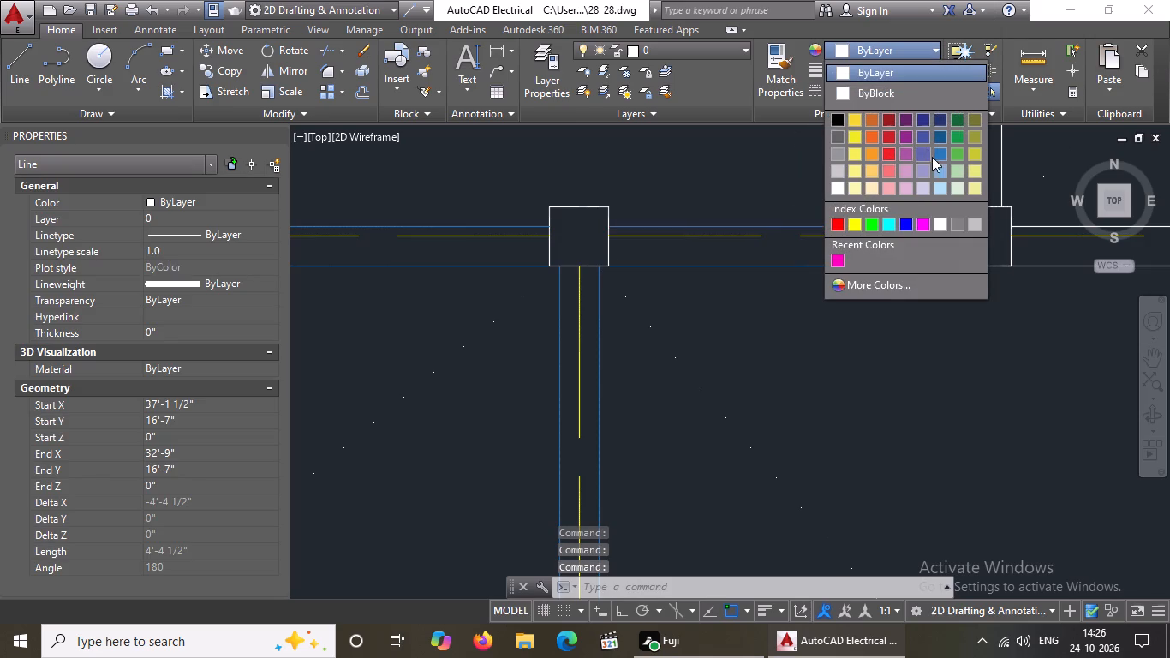
{"action": "left_click_drag", "start_coordinate": [939, 152], "coordinate": [940, 161]}
Colour the lower and upper lines of the horizontal beam segment below the top right room blue 39,118,187.
{"action": "scroll", "coordinate": [693, 344], "scroll_direction": "down", "scroll_amount": 4}
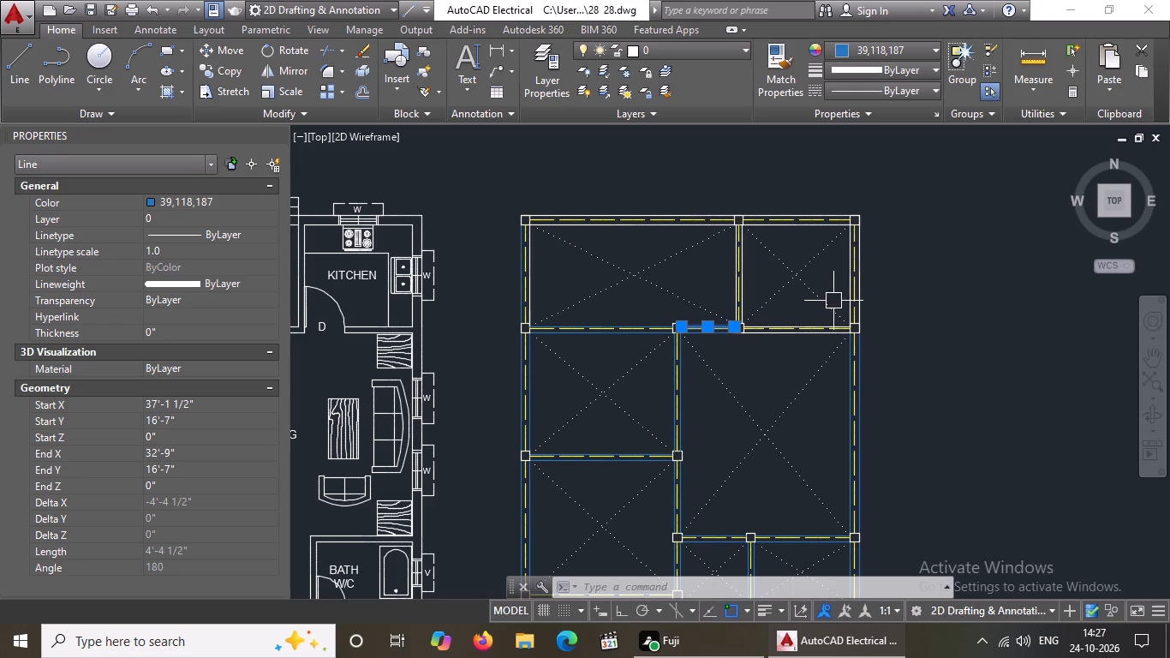
{"action": "scroll", "coordinate": [791, 342], "scroll_direction": "up", "scroll_amount": 2}
{"action": "left_click", "coordinate": [750, 315]}
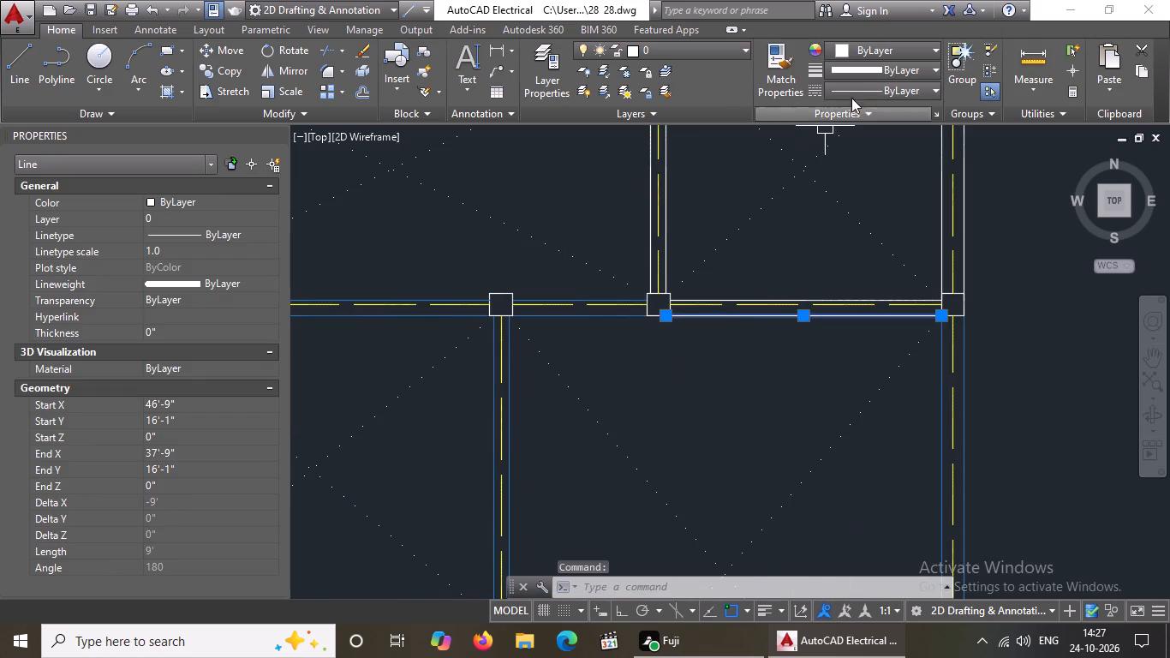
{"action": "left_click_drag", "start_coordinate": [870, 45], "coordinate": [873, 57]}
{"action": "left_click", "coordinate": [938, 149]}
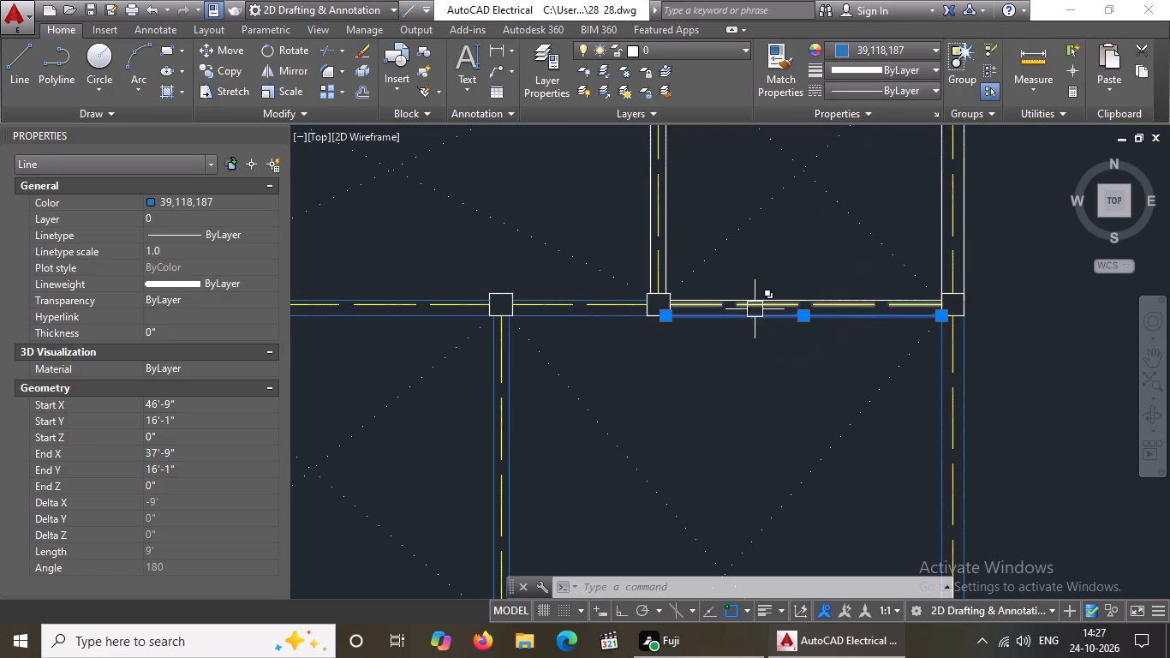
{"action": "scroll", "coordinate": [755, 308], "scroll_direction": "up", "scroll_amount": 3}
{"action": "left_click", "coordinate": [763, 274]}
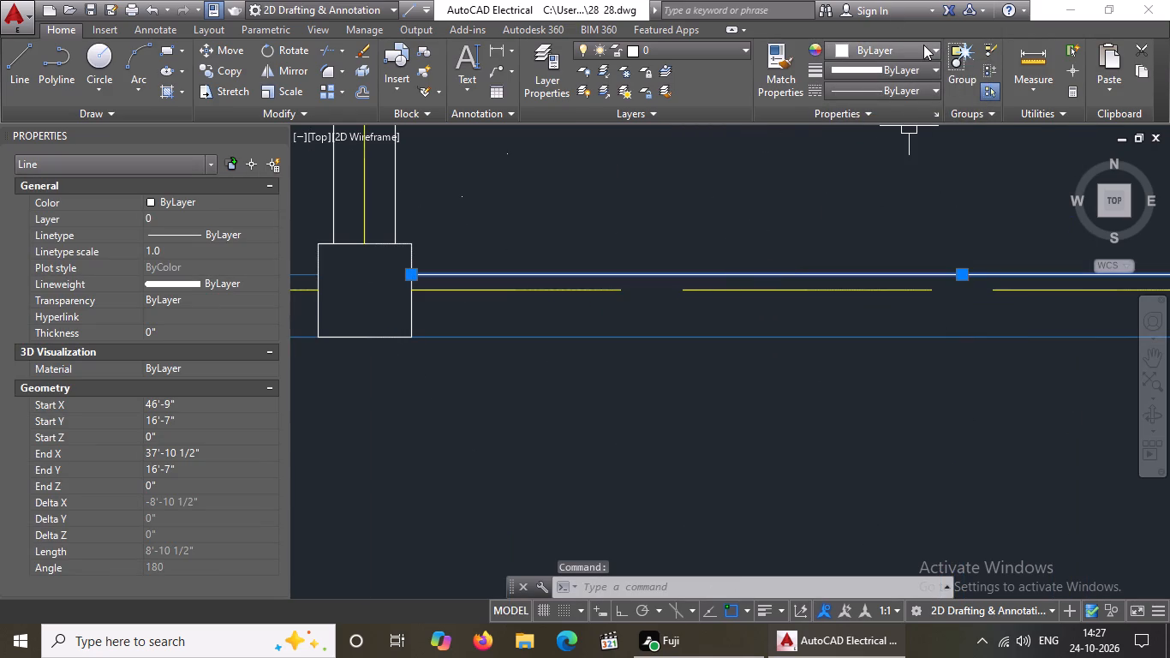
{"action": "left_click", "coordinate": [923, 45]}
{"action": "left_click", "coordinate": [942, 150]}
Colour the outer left beam's inner line beside the top left room blue 39,118,187.
{"action": "scroll", "coordinate": [880, 227], "scroll_direction": "down", "scroll_amount": 4}
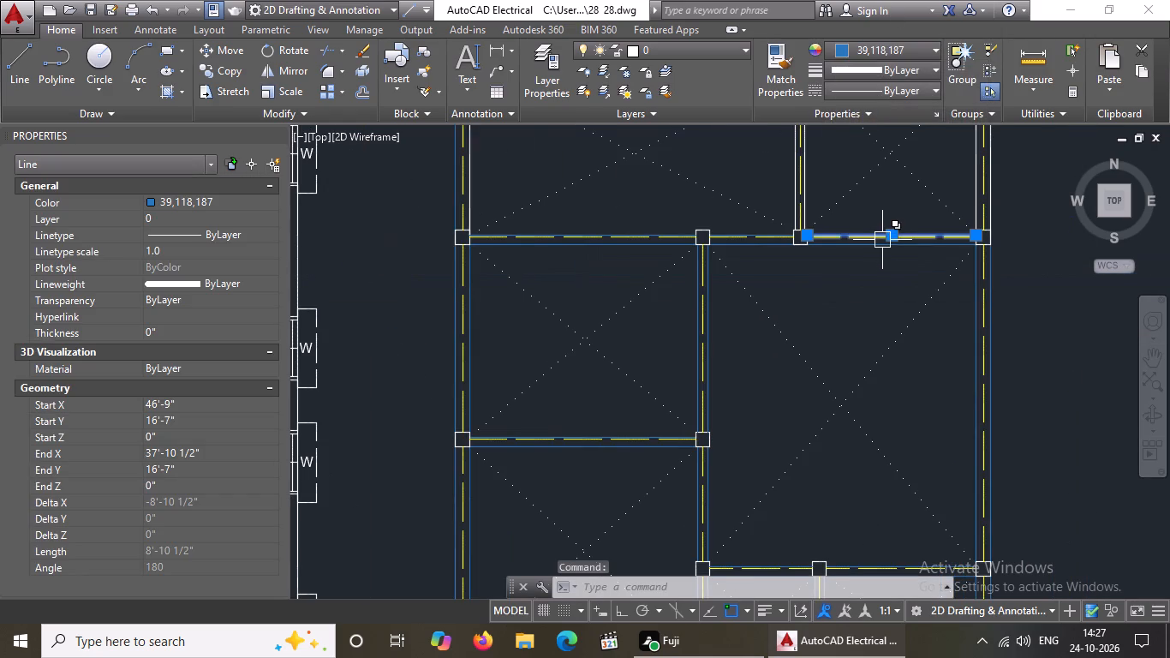
{"action": "middle_click_drag", "start_coordinate": [880, 213], "coordinate": [873, 325]}
{"action": "scroll", "coordinate": [457, 248], "scroll_direction": "up", "scroll_amount": 1}
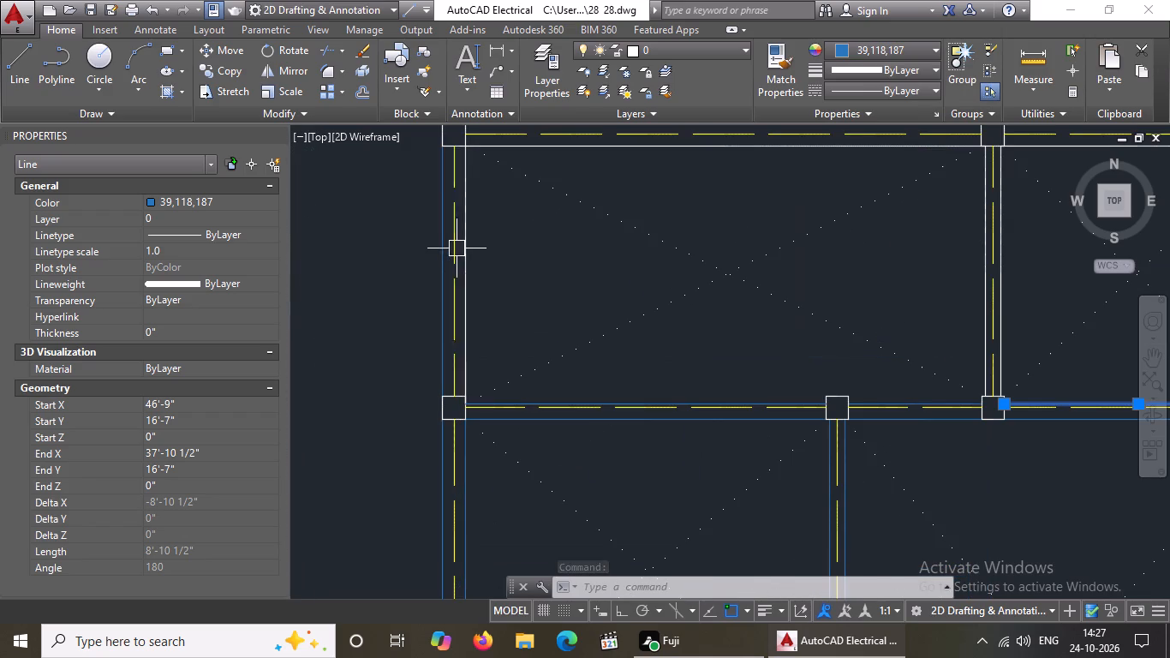
{"action": "left_click", "coordinate": [462, 240]}
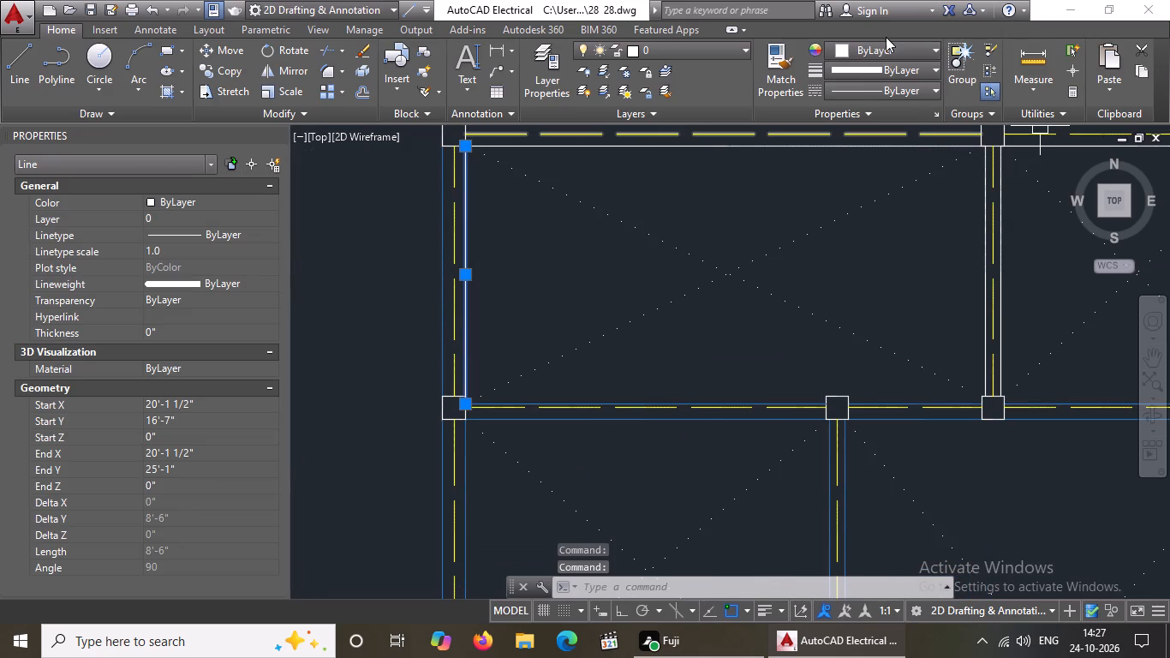
{"action": "left_click", "coordinate": [875, 45]}
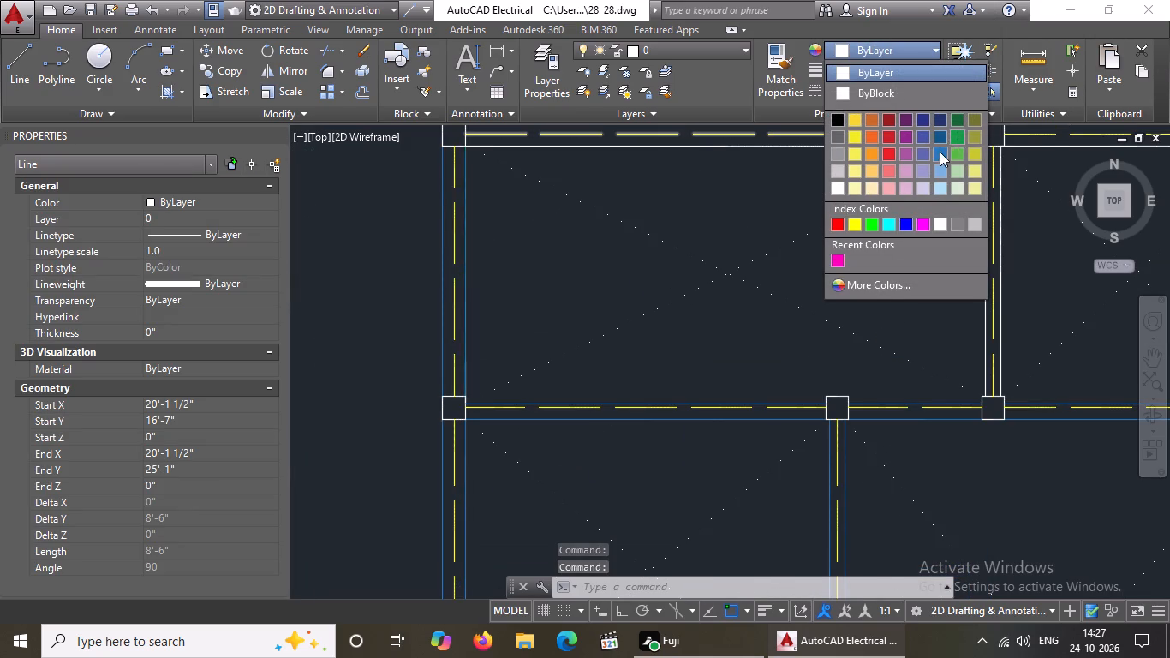
{"action": "left_click", "coordinate": [939, 152]}
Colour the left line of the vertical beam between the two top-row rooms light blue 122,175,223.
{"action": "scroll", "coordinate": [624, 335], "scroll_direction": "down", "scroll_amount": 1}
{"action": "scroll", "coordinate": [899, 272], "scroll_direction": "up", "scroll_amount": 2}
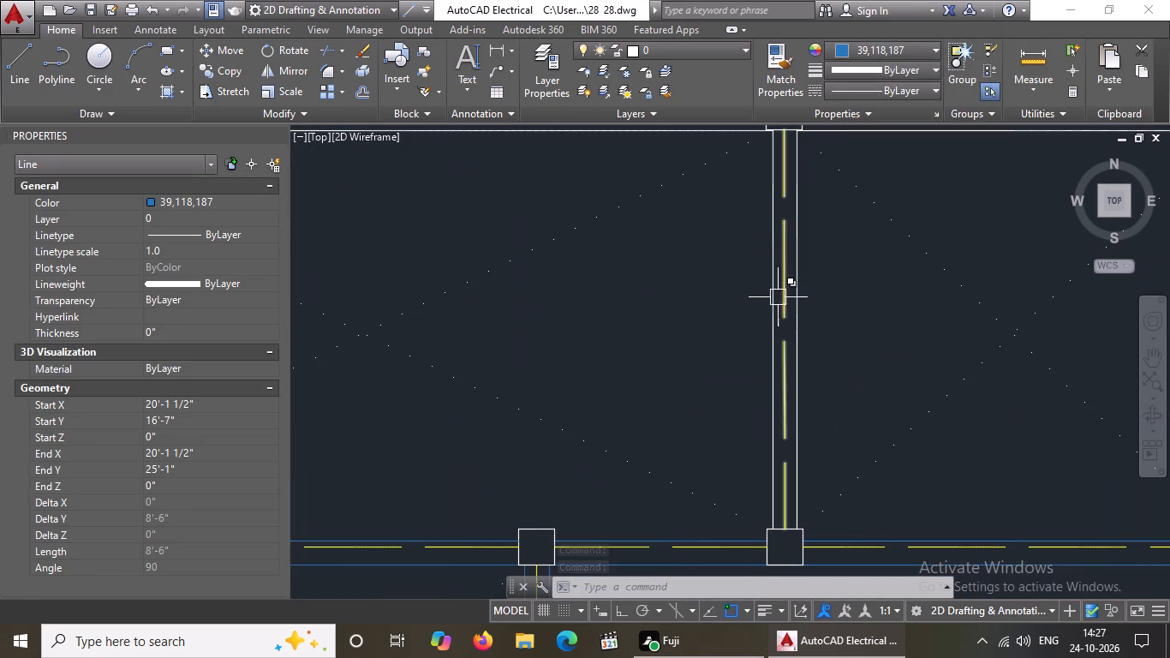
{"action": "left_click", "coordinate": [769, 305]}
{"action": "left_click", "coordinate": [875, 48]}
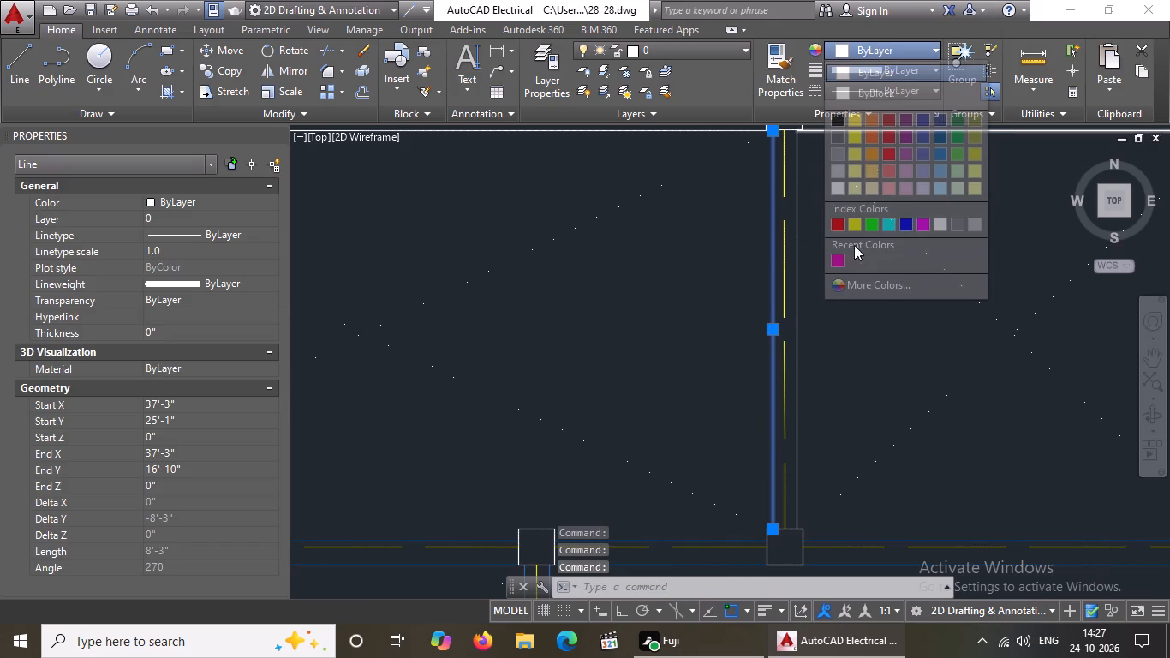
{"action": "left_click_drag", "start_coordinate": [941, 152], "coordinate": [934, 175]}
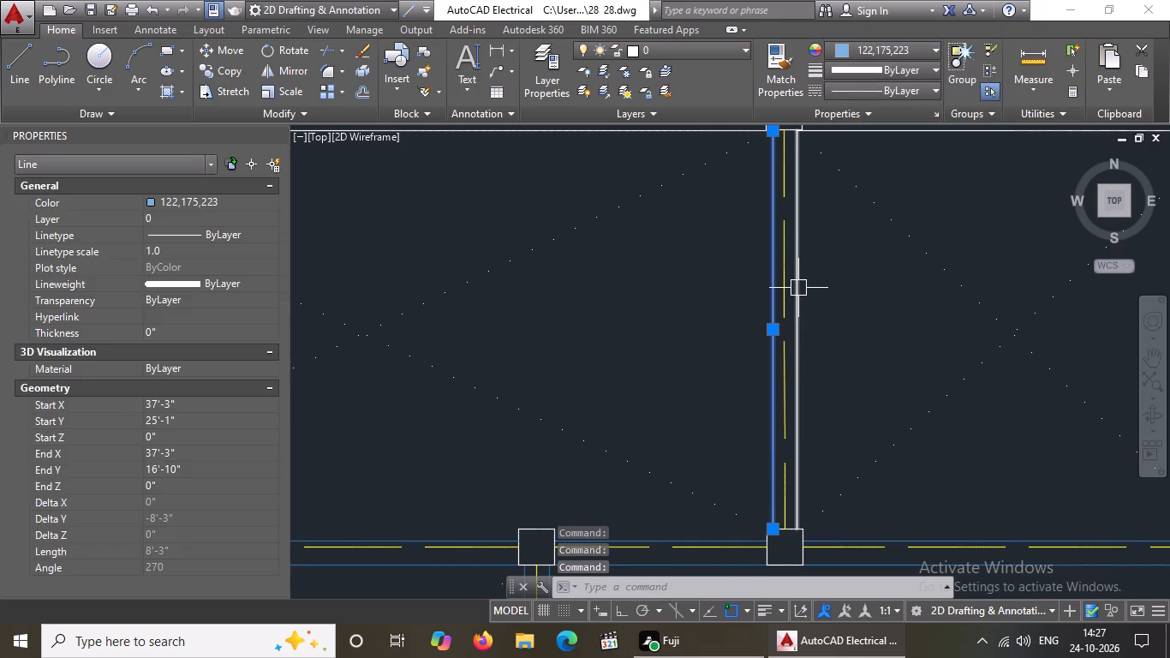
Colour the right and left lines of the vertical beam between the two top-row rooms blue 39,118,187.
{"action": "left_click", "coordinate": [798, 288]}
{"action": "left_click", "coordinate": [897, 46]}
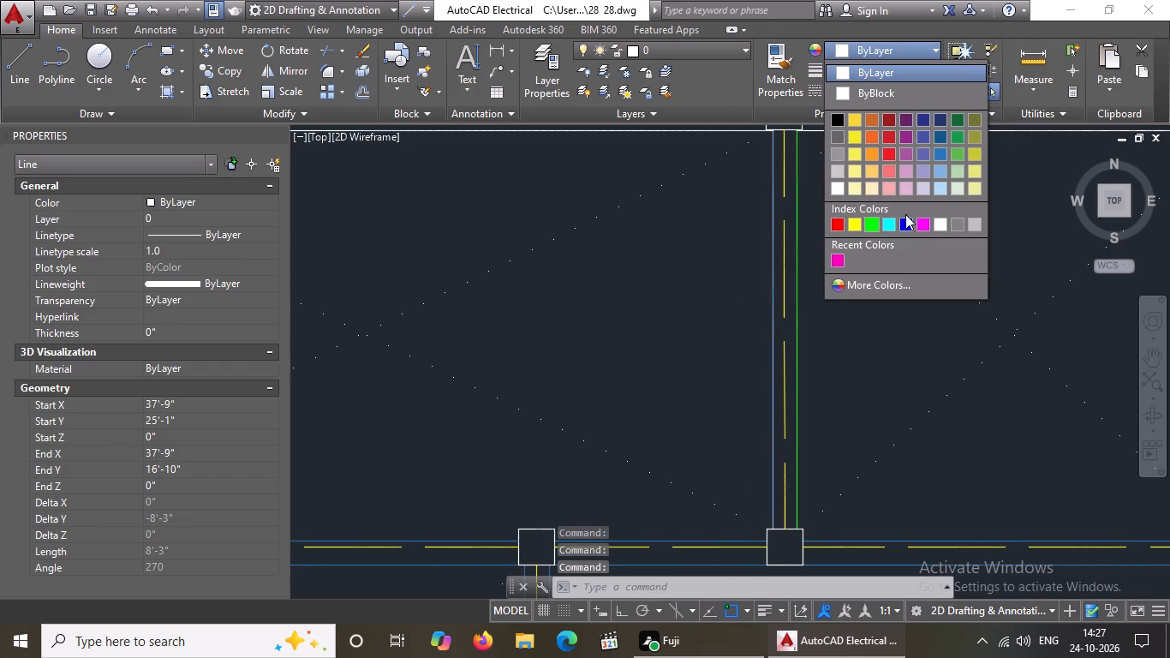
{"action": "left_click", "coordinate": [938, 151]}
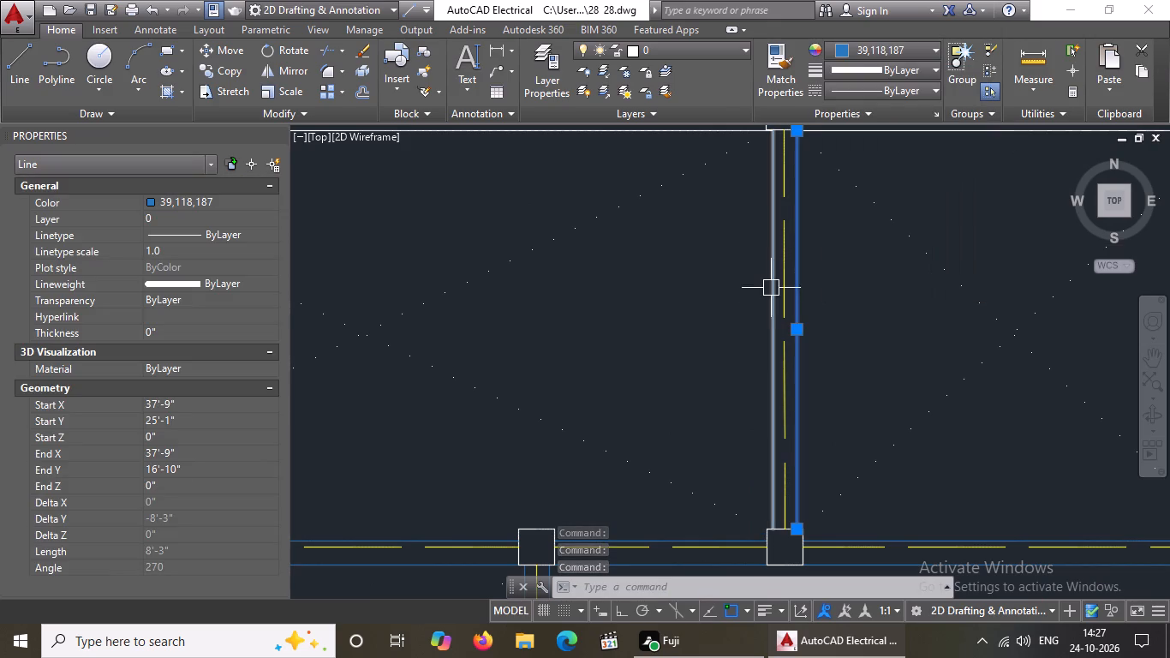
{"action": "left_click", "coordinate": [769, 279]}
{"action": "left_click", "coordinate": [913, 49]}
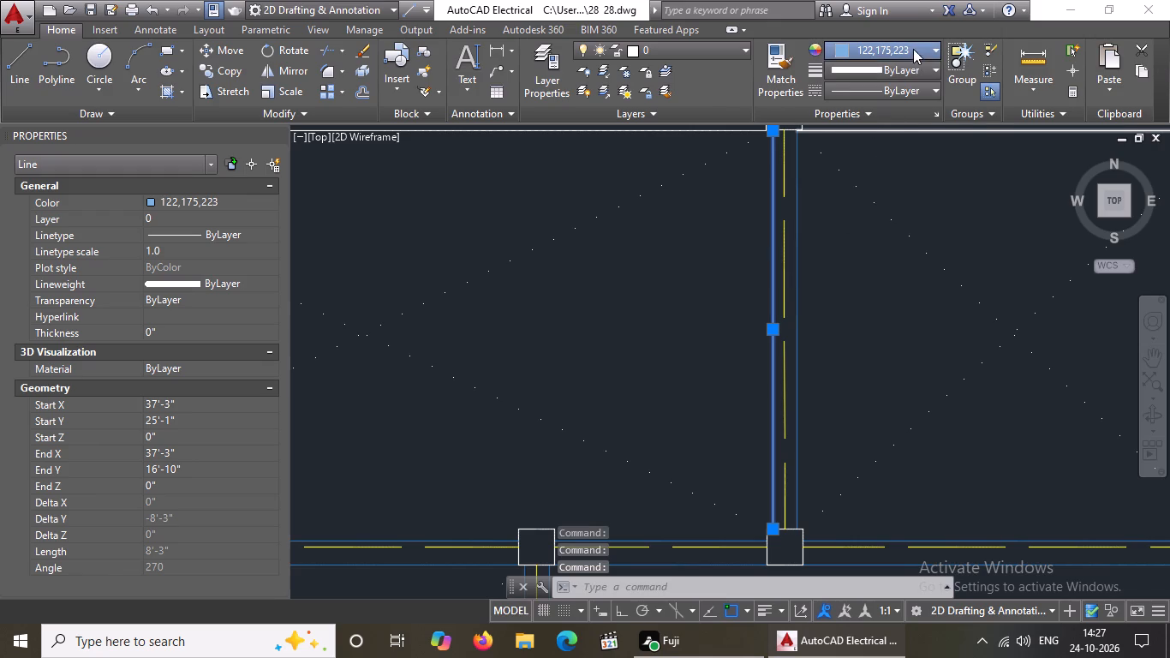
{"action": "left_click", "coordinate": [935, 149]}
Colour the inner and outer lines of the outer right vertical beam beside the top right room blue 39,118,187.
{"action": "scroll", "coordinate": [806, 375], "scroll_direction": "down", "scroll_amount": 3}
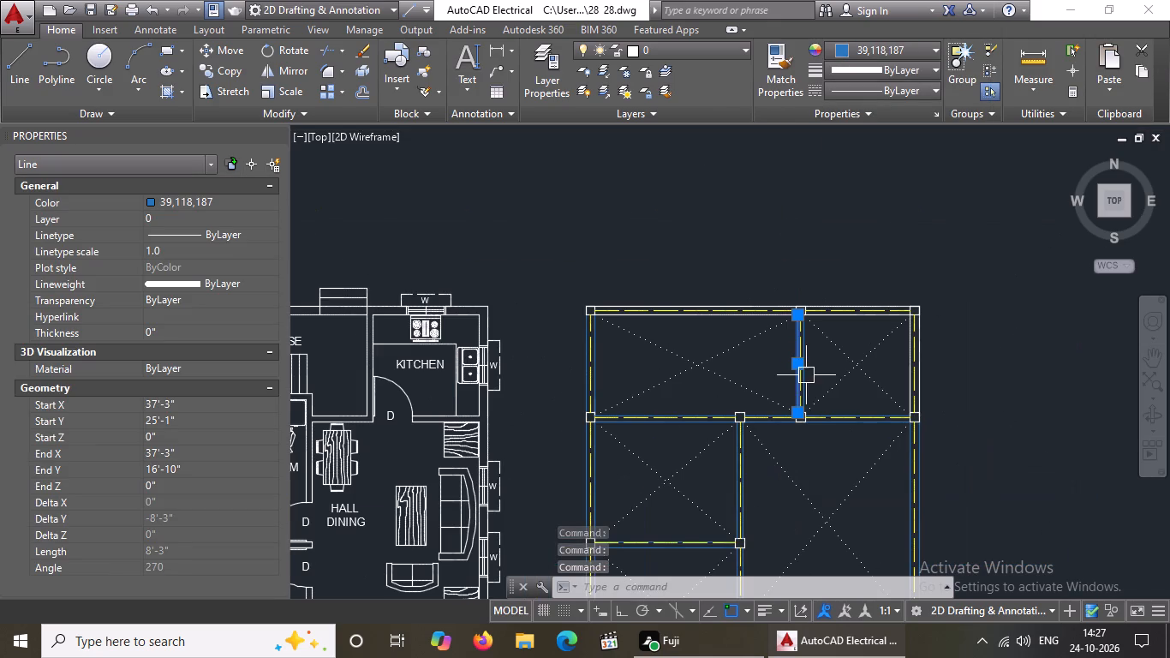
{"action": "scroll", "coordinate": [899, 364], "scroll_direction": "up", "scroll_amount": 3}
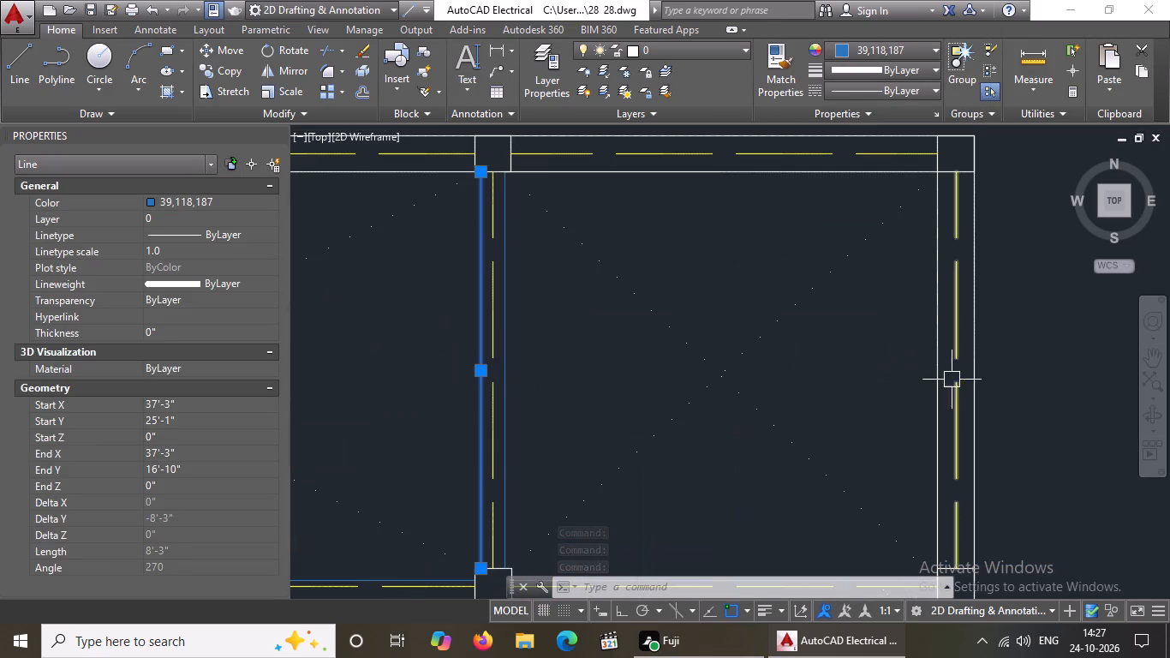
{"action": "left_click", "coordinate": [934, 380]}
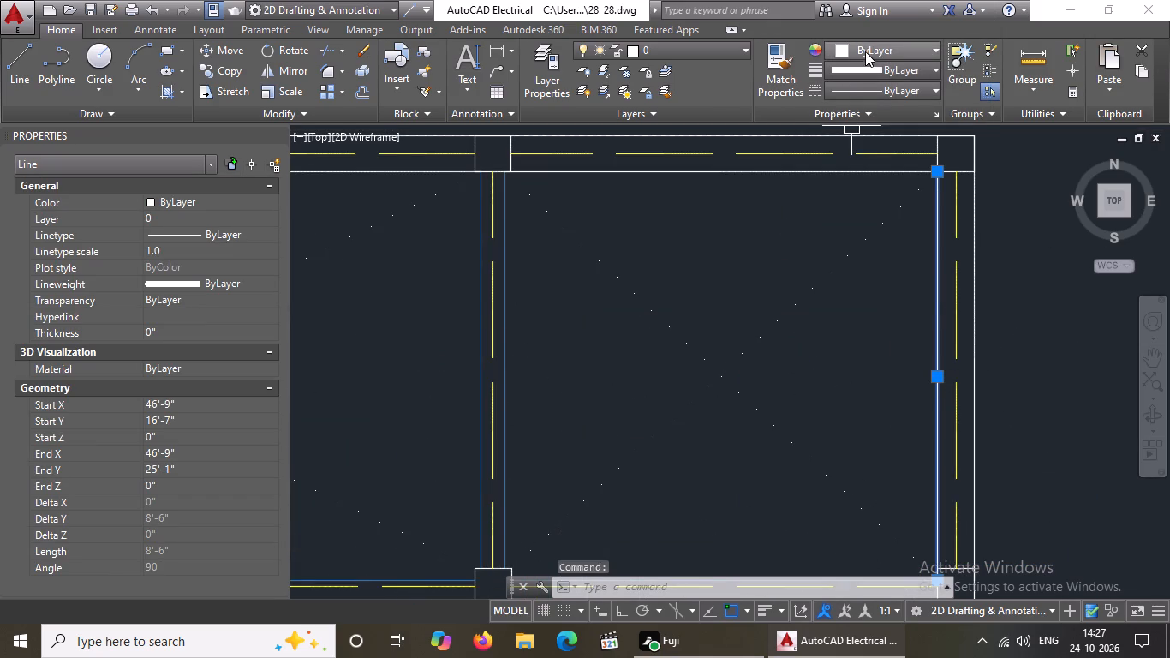
{"action": "left_click", "coordinate": [865, 51]}
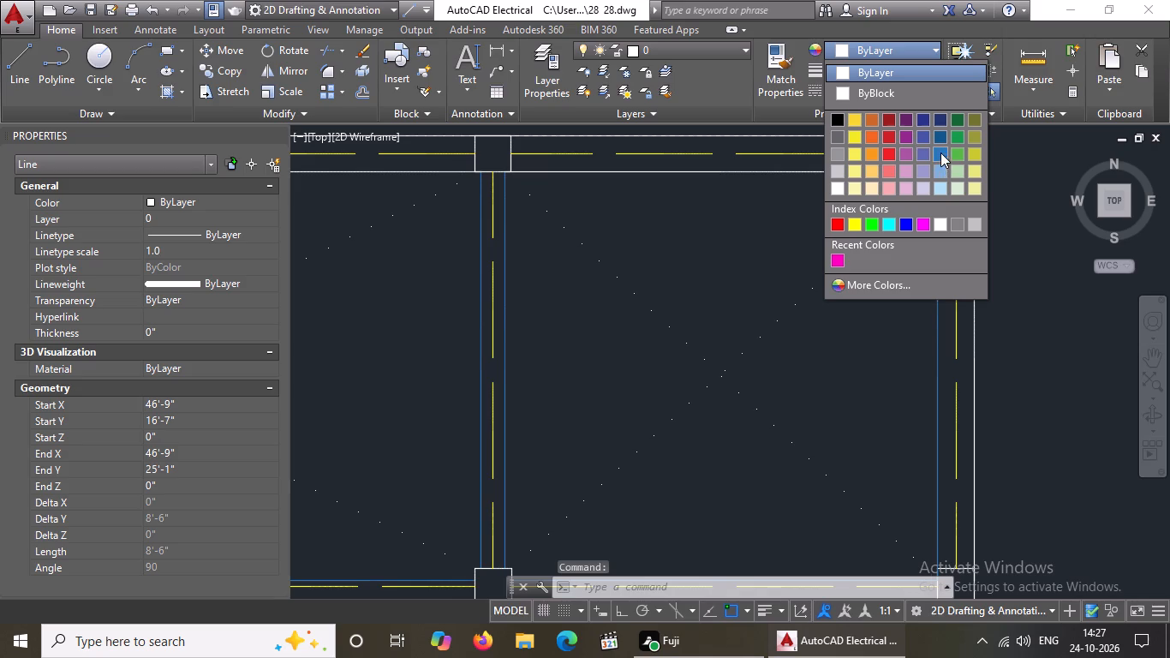
{"action": "left_click", "coordinate": [940, 153]}
{"action": "left_click", "coordinate": [976, 332]}
{"action": "left_click", "coordinate": [906, 50]}
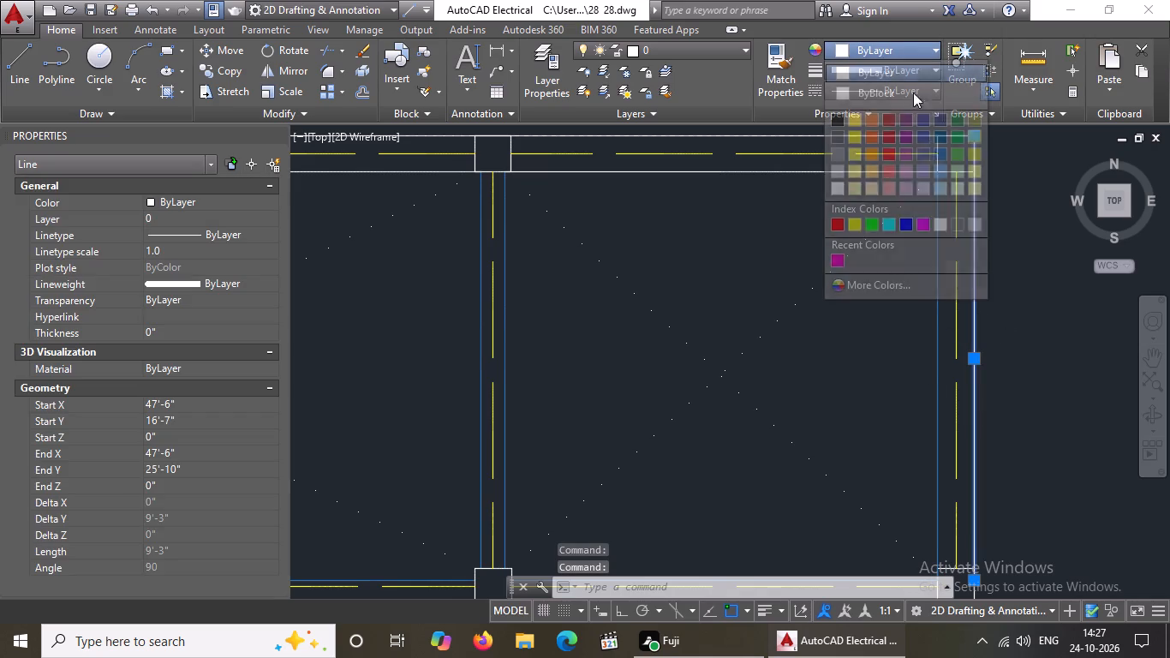
{"action": "left_click", "coordinate": [940, 147]}
Colour the top beam's inner line above the top left room and its full-length outer line blue 39,118,187.
{"action": "scroll", "coordinate": [876, 325], "scroll_direction": "down", "scroll_amount": 3}
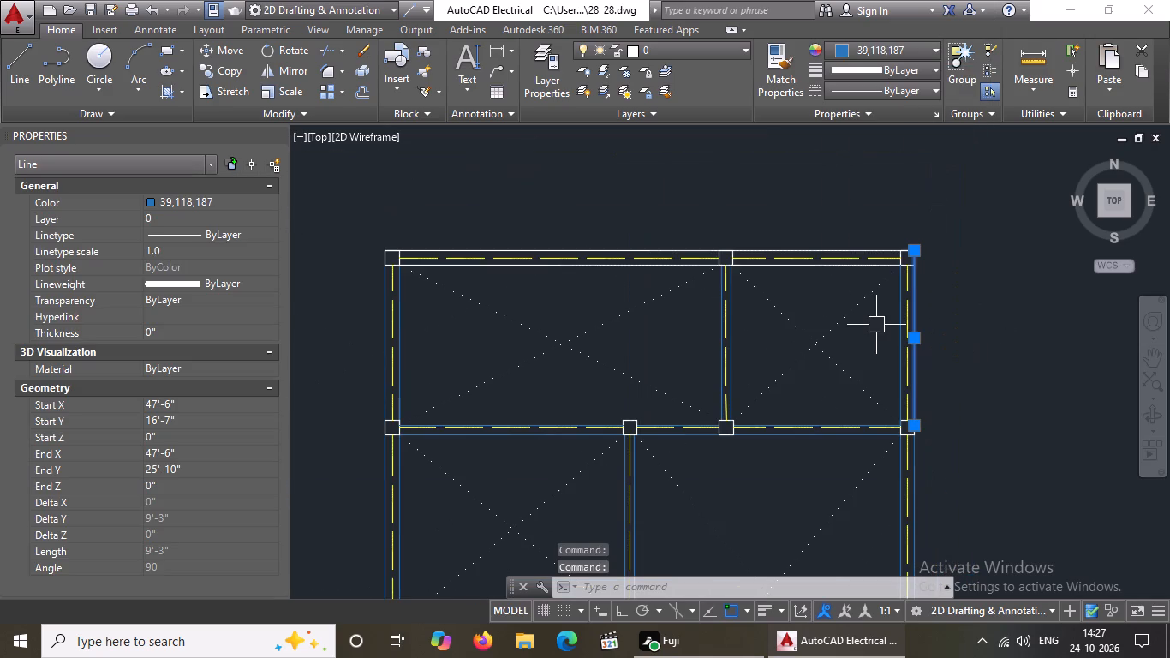
{"action": "left_click", "coordinate": [552, 268]}
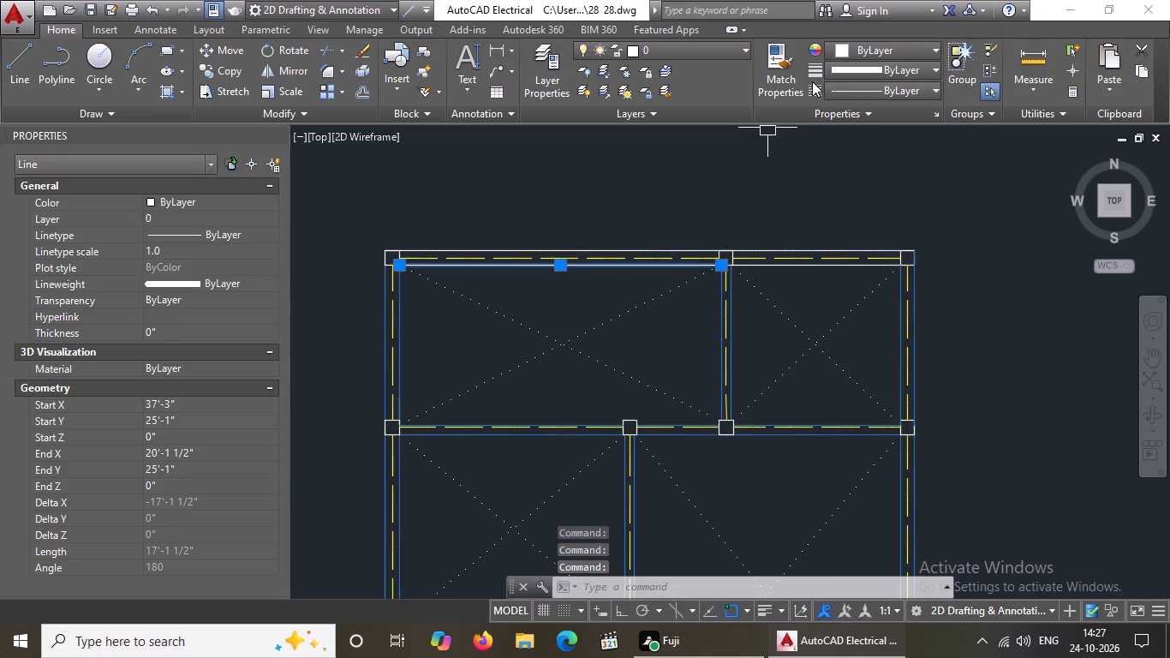
{"action": "left_click", "coordinate": [867, 44]}
{"action": "left_click", "coordinate": [936, 149]}
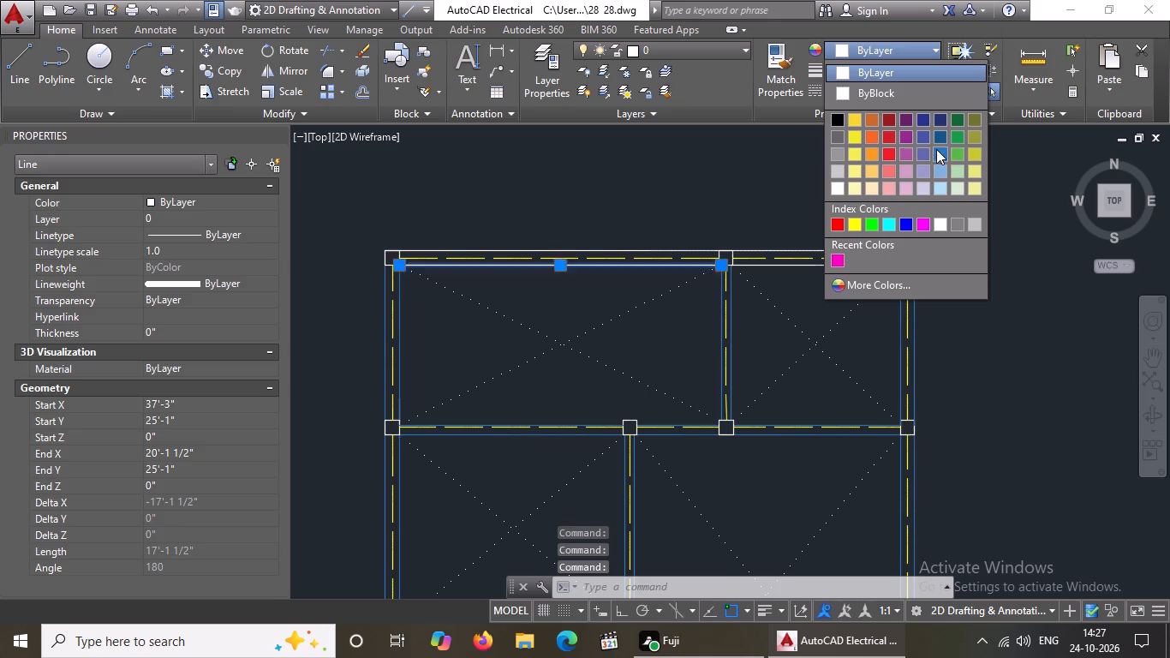
{"action": "scroll", "coordinate": [562, 270], "scroll_direction": "up", "scroll_amount": 1}
{"action": "left_click", "coordinate": [558, 237]}
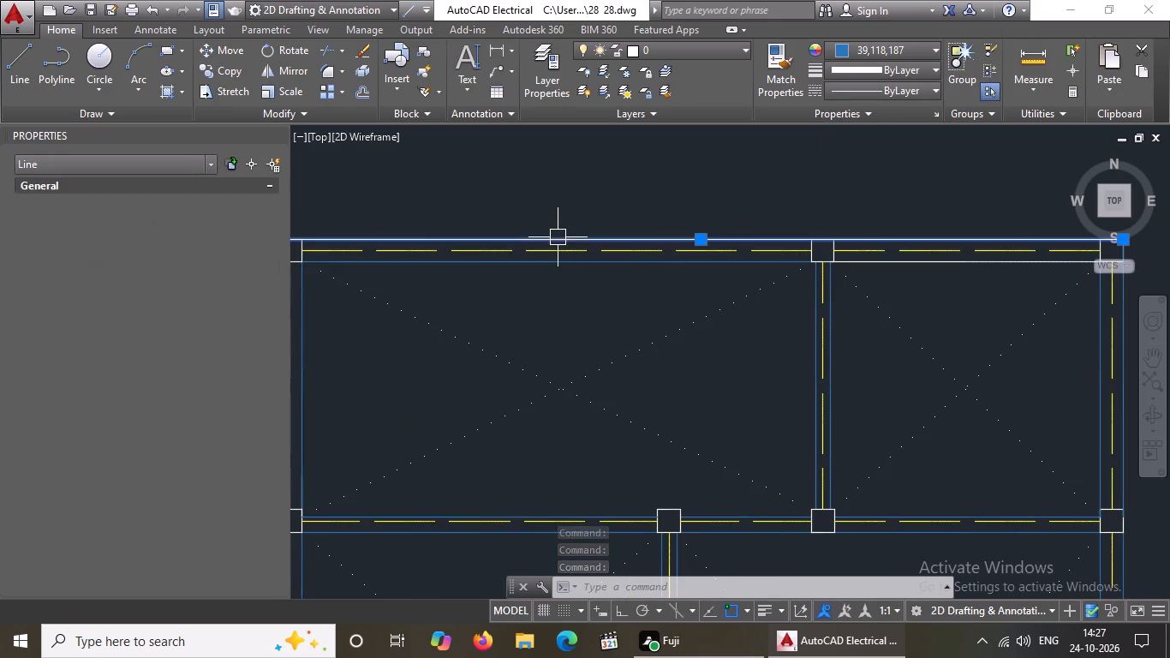
{"action": "left_click", "coordinate": [912, 48]}
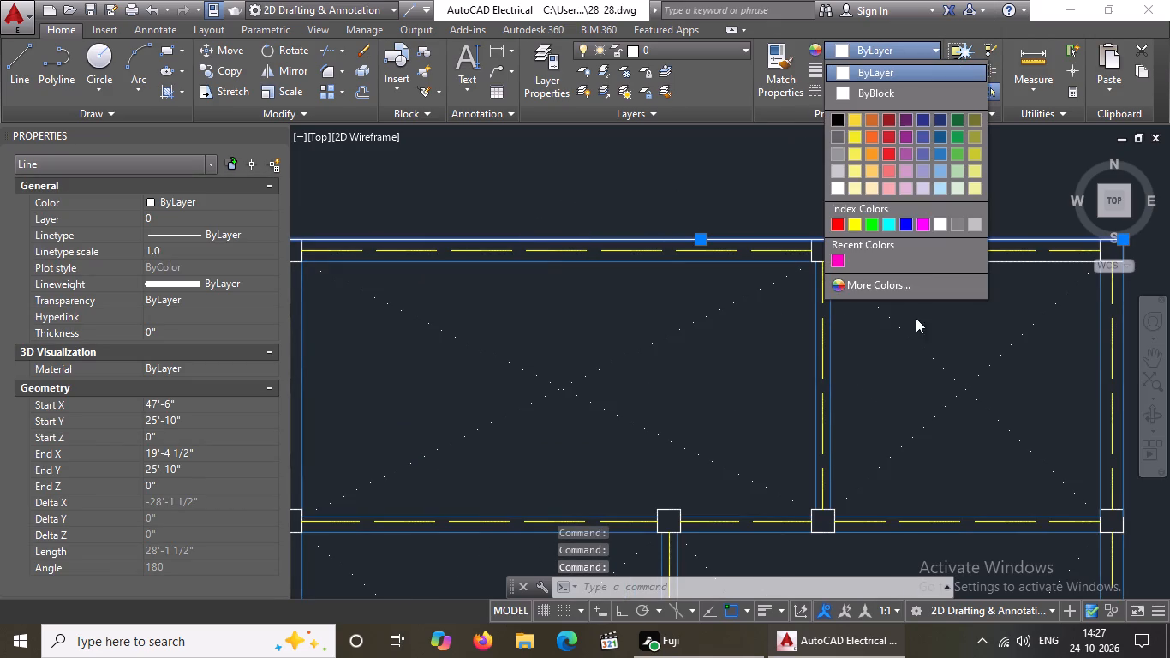
{"action": "left_click", "coordinate": [942, 152]}
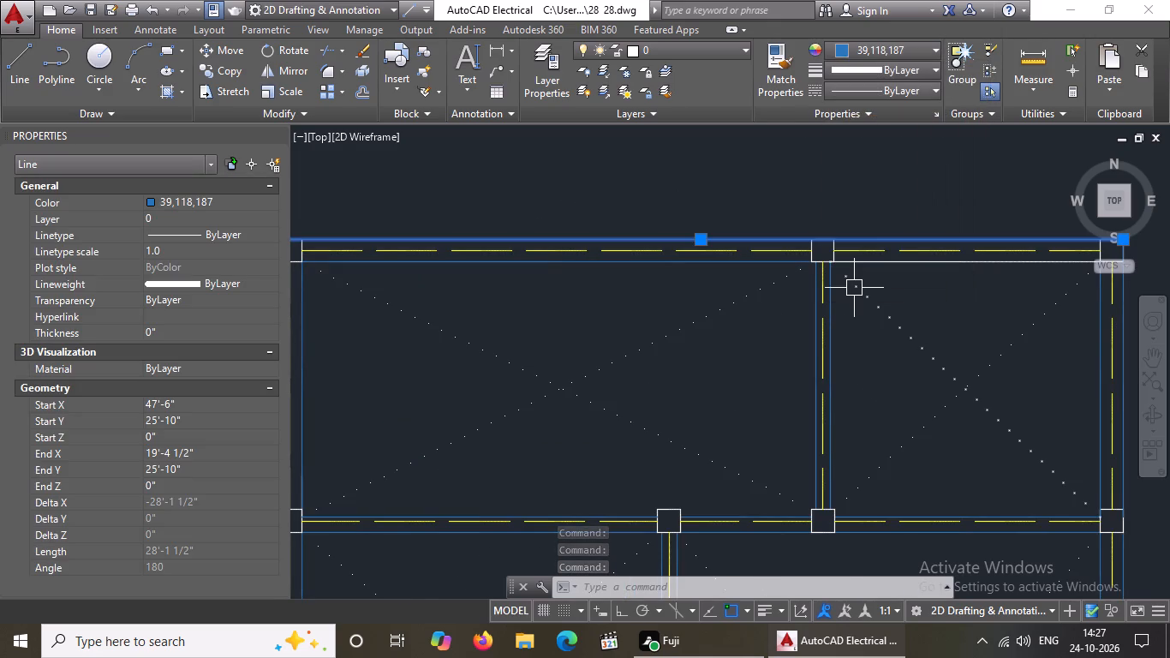
Colour the top beam's inner line above the top right room blue 39,118,187.
{"action": "scroll", "coordinate": [854, 288], "scroll_direction": "down", "scroll_amount": 2}
{"action": "scroll", "coordinate": [884, 269], "scroll_direction": "up", "scroll_amount": 3}
{"action": "left_click", "coordinate": [870, 303]}
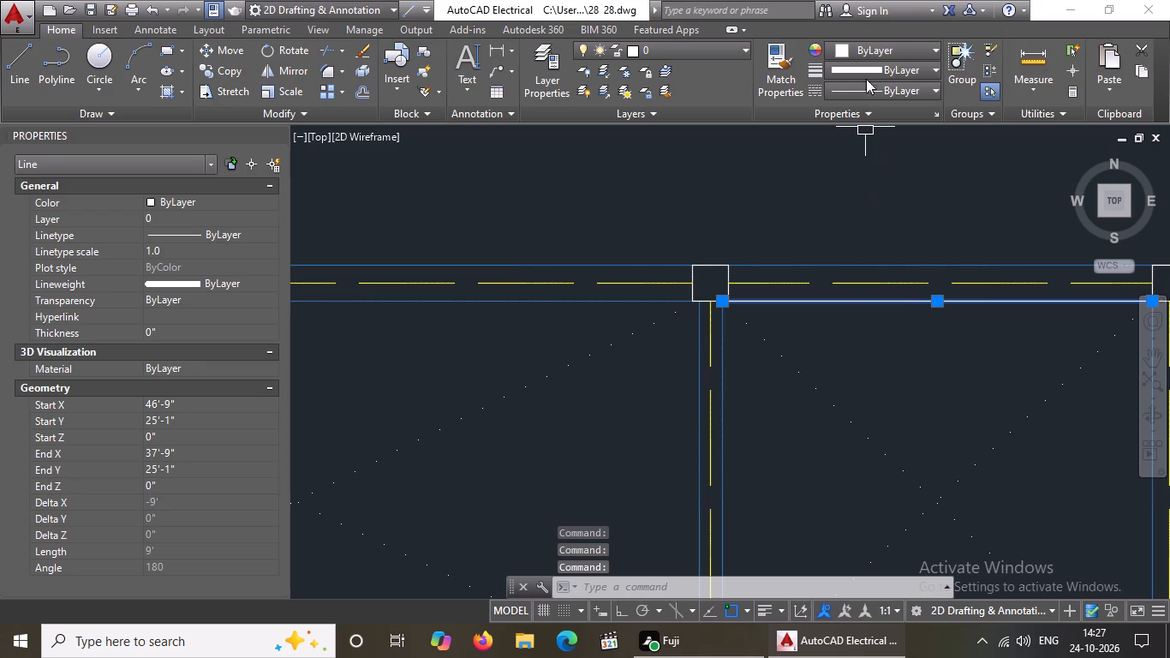
{"action": "left_click", "coordinate": [867, 50]}
{"action": "left_click", "coordinate": [940, 146]}
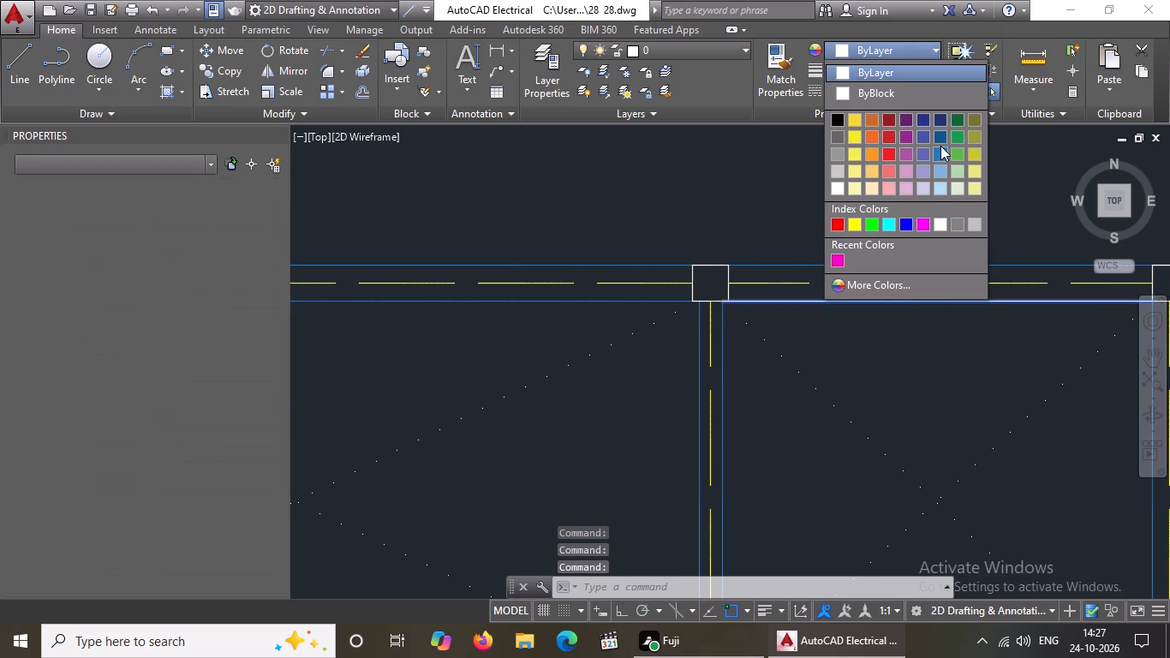
{"action": "scroll", "coordinate": [806, 282], "scroll_direction": "down", "scroll_amount": 3}
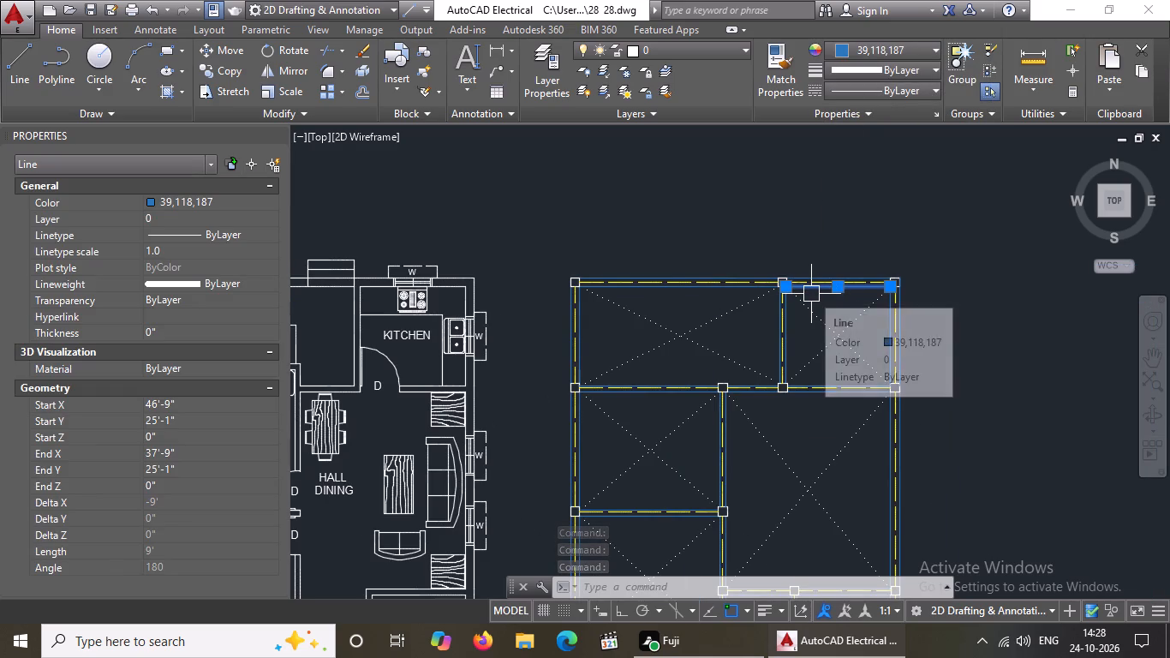
{"action": "key", "text": "Escape"}
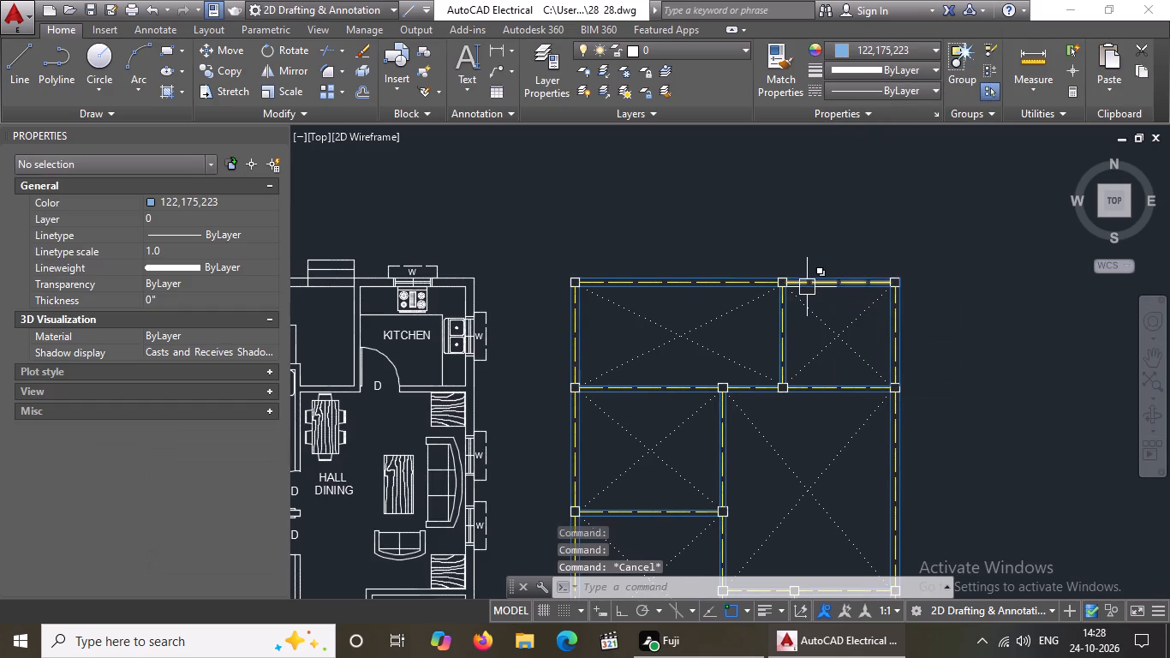
Close the Properties palette.
{"action": "scroll", "coordinate": [807, 287], "scroll_direction": "down", "scroll_amount": 3}
{"action": "scroll", "coordinate": [761, 320], "scroll_direction": "up", "scroll_amount": 2}
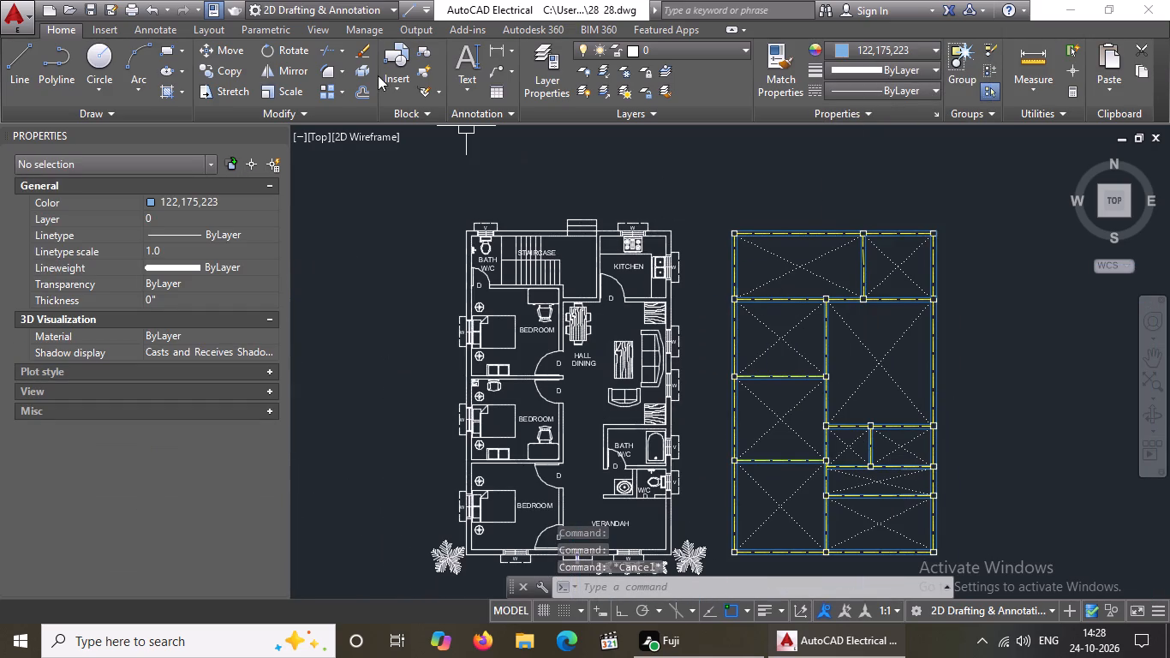
{"action": "left_click", "coordinate": [277, 133]}
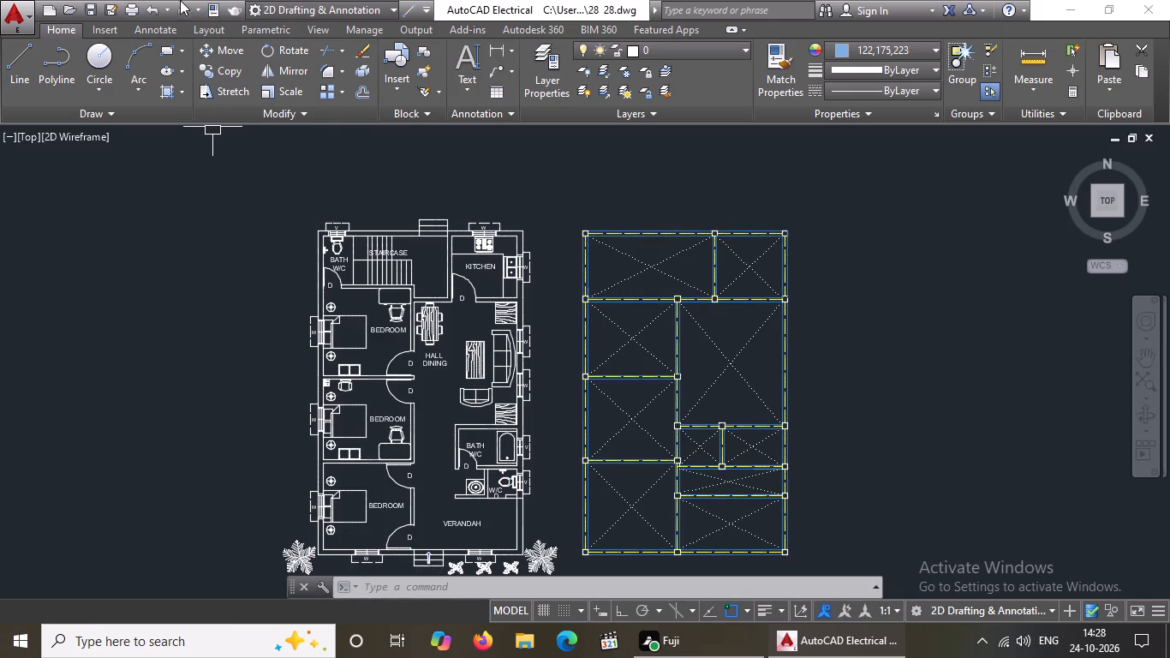
Start a solid hatch with its colour set to ByBlock and fill the plan's top left corner column.
{"action": "left_click", "coordinate": [178, 87]}
{"action": "left_click", "coordinate": [185, 122]}
{"action": "left_click_drag", "start_coordinate": [159, 67], "coordinate": [163, 75]}
{"action": "scroll", "coordinate": [577, 244], "scroll_direction": "up", "scroll_amount": 5}
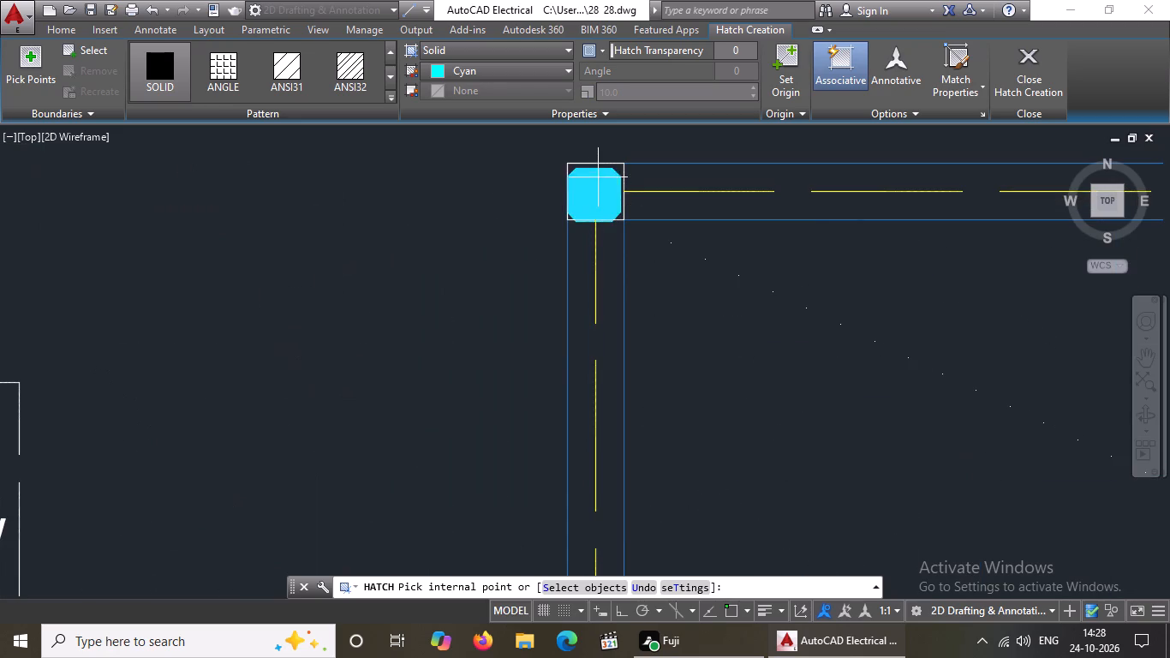
{"action": "left_click", "coordinate": [501, 63]}
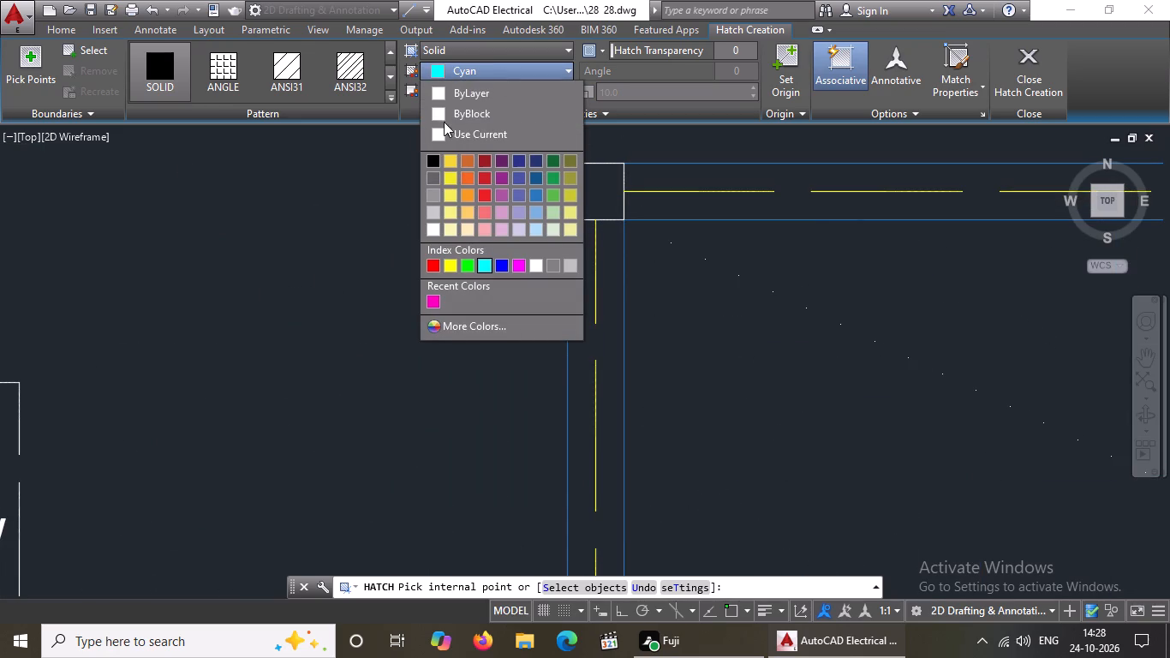
{"action": "left_click", "coordinate": [457, 109]}
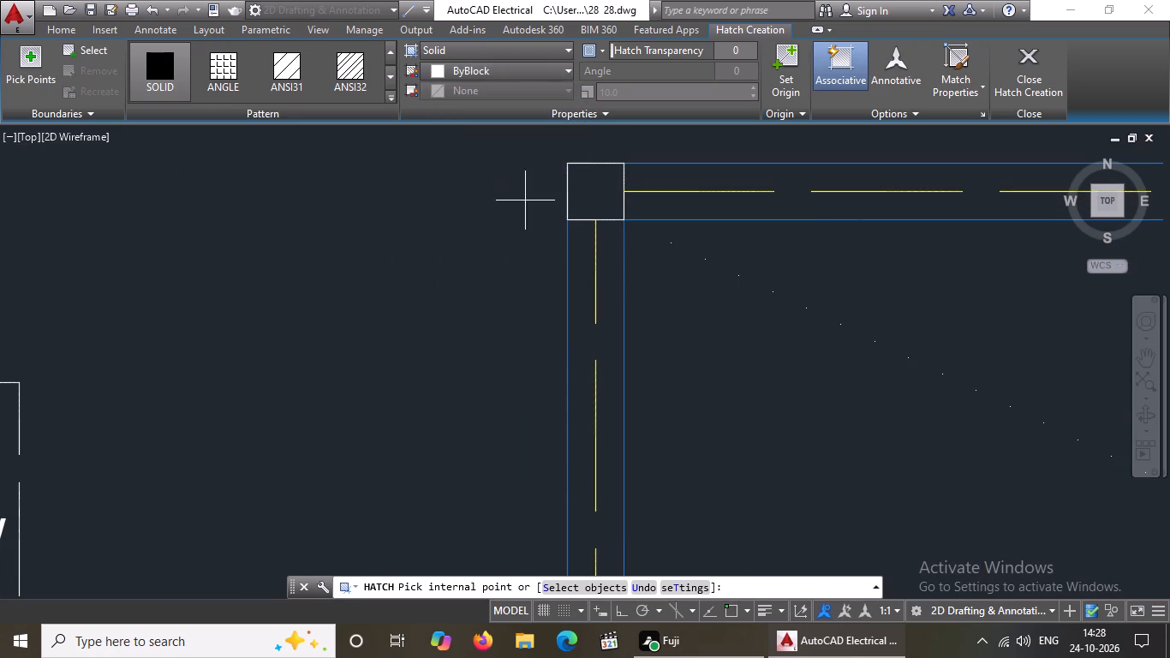
{"action": "left_click", "coordinate": [604, 186]}
Fill the top beam's middle column and the top right corner column with the solid ByBlock hatch.
{"action": "scroll", "coordinate": [601, 235], "scroll_direction": "down", "scroll_amount": 3}
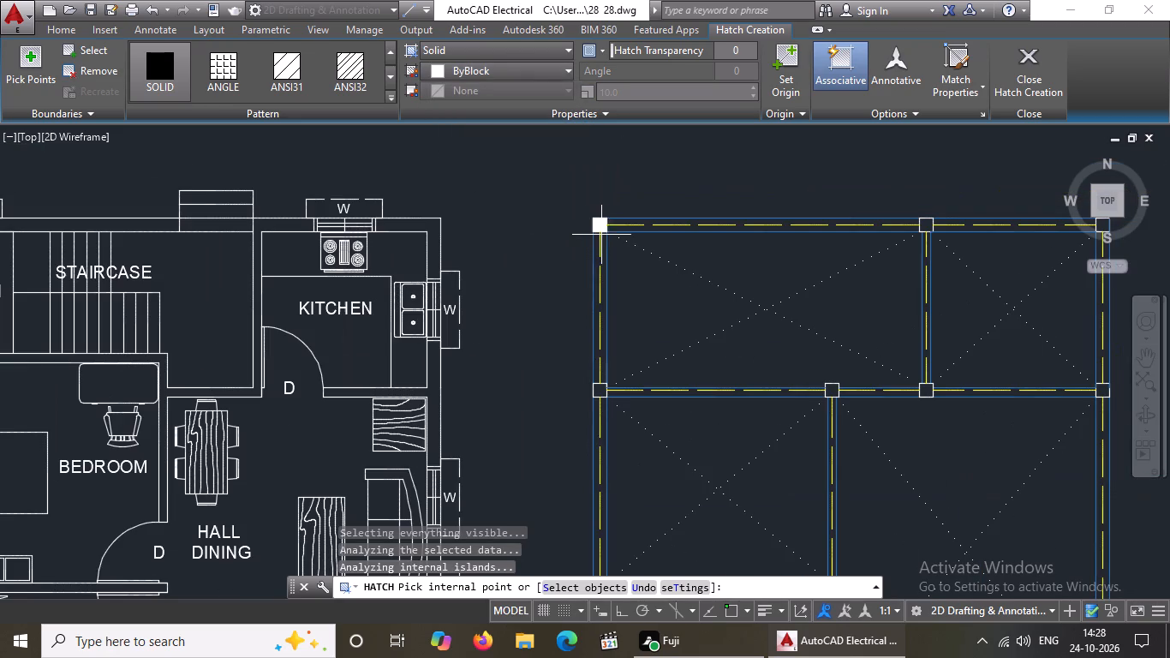
{"action": "scroll", "coordinate": [980, 272], "scroll_direction": "down", "scroll_amount": 2}
{"action": "scroll", "coordinate": [1041, 259], "scroll_direction": "up", "scroll_amount": 3}
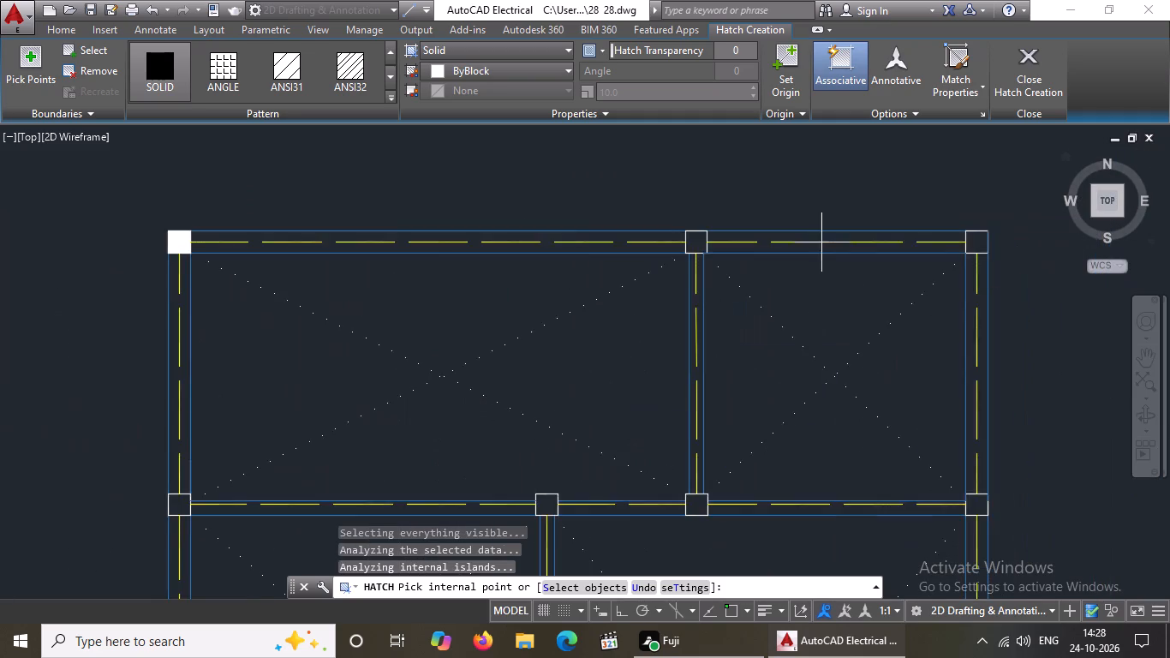
{"action": "scroll", "coordinate": [817, 241], "scroll_direction": "up", "scroll_amount": 2}
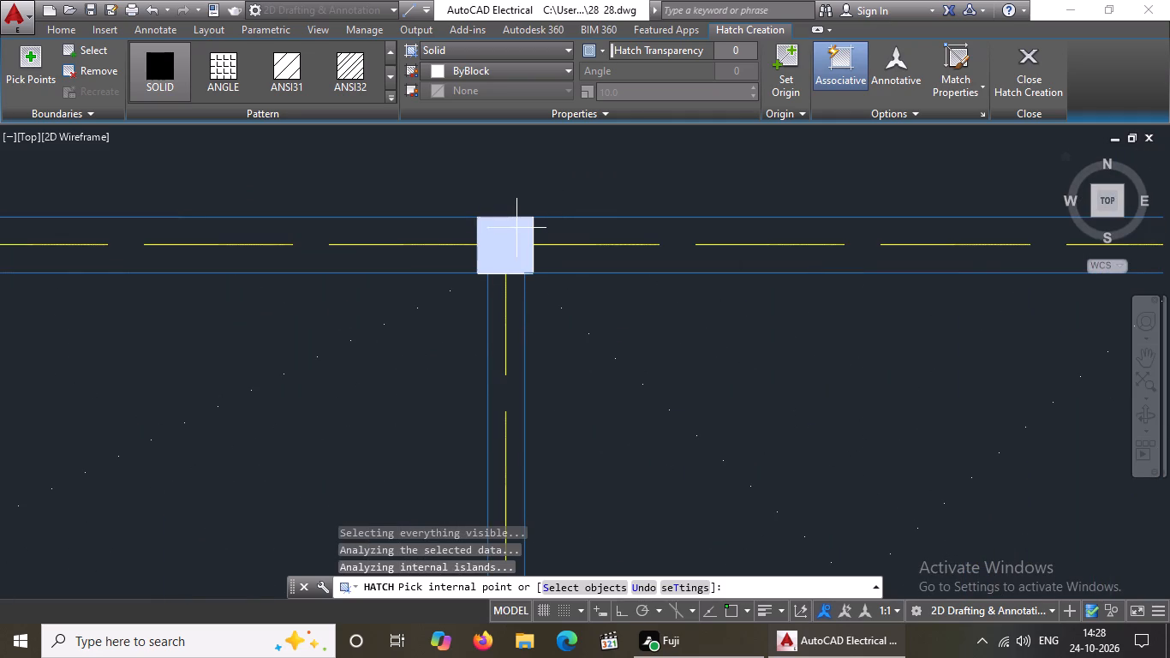
{"action": "left_click", "coordinate": [516, 230]}
{"action": "scroll", "coordinate": [588, 271], "scroll_direction": "down", "scroll_amount": 3}
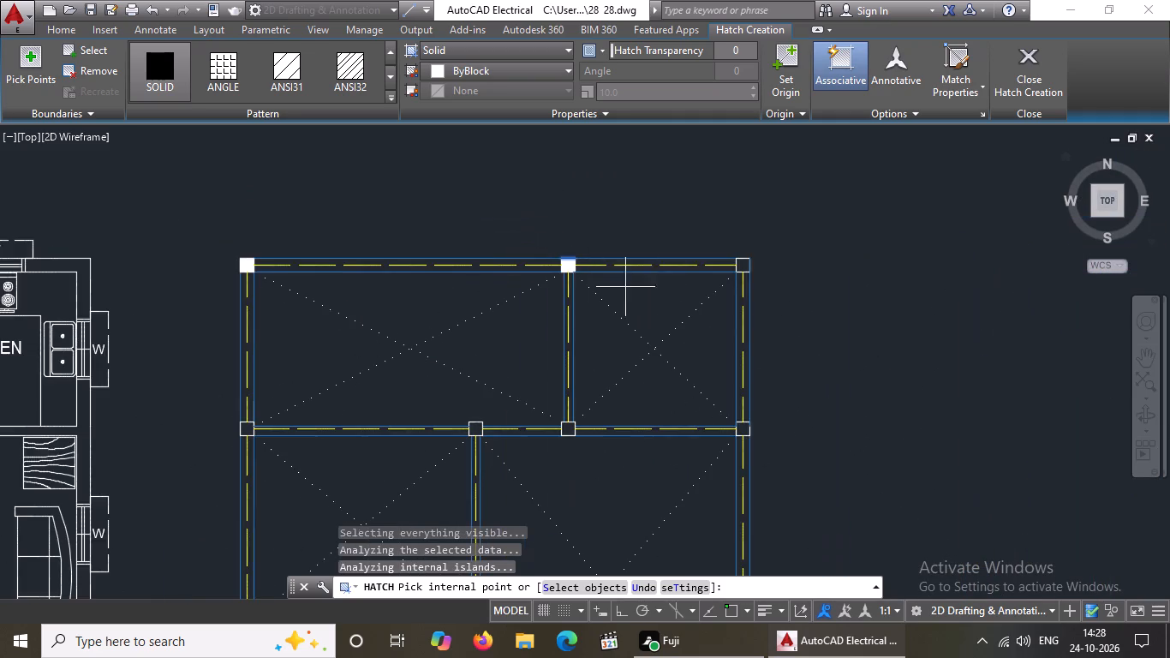
{"action": "scroll", "coordinate": [757, 254], "scroll_direction": "up", "scroll_amount": 5}
{"action": "left_click", "coordinate": [672, 300]}
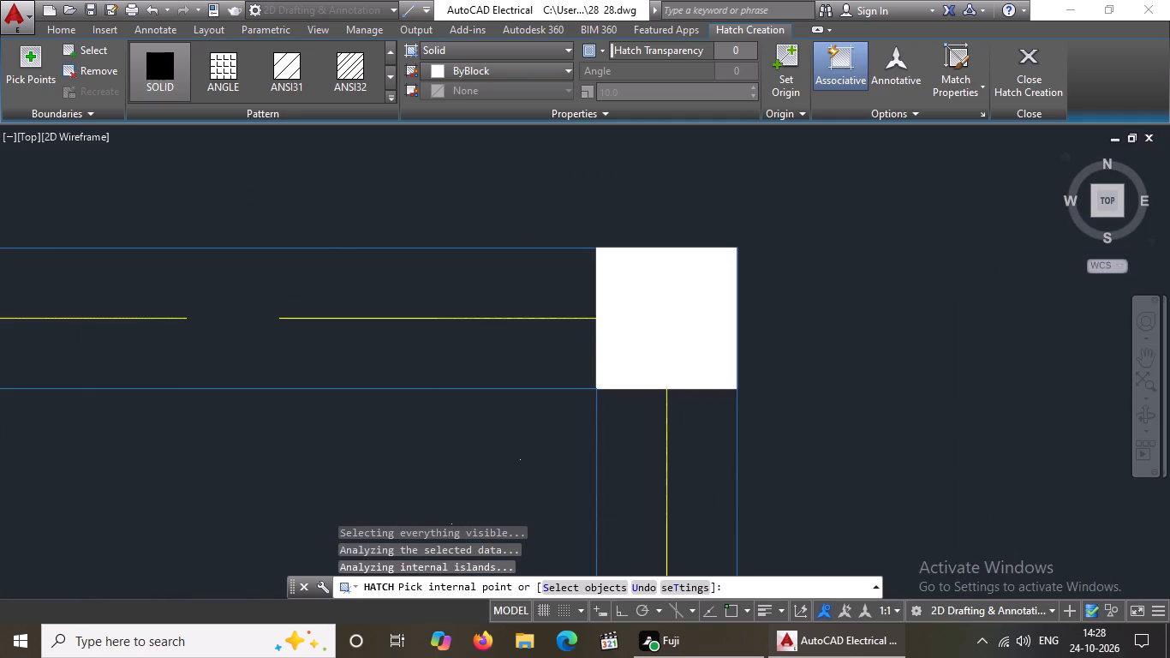
Fill all four columns along the beam below the two top-row rooms with the solid hatch, from left to right.
{"action": "scroll", "coordinate": [672, 297], "scroll_direction": "down", "scroll_amount": 6}
{"action": "scroll", "coordinate": [399, 453], "scroll_direction": "up", "scroll_amount": 3}
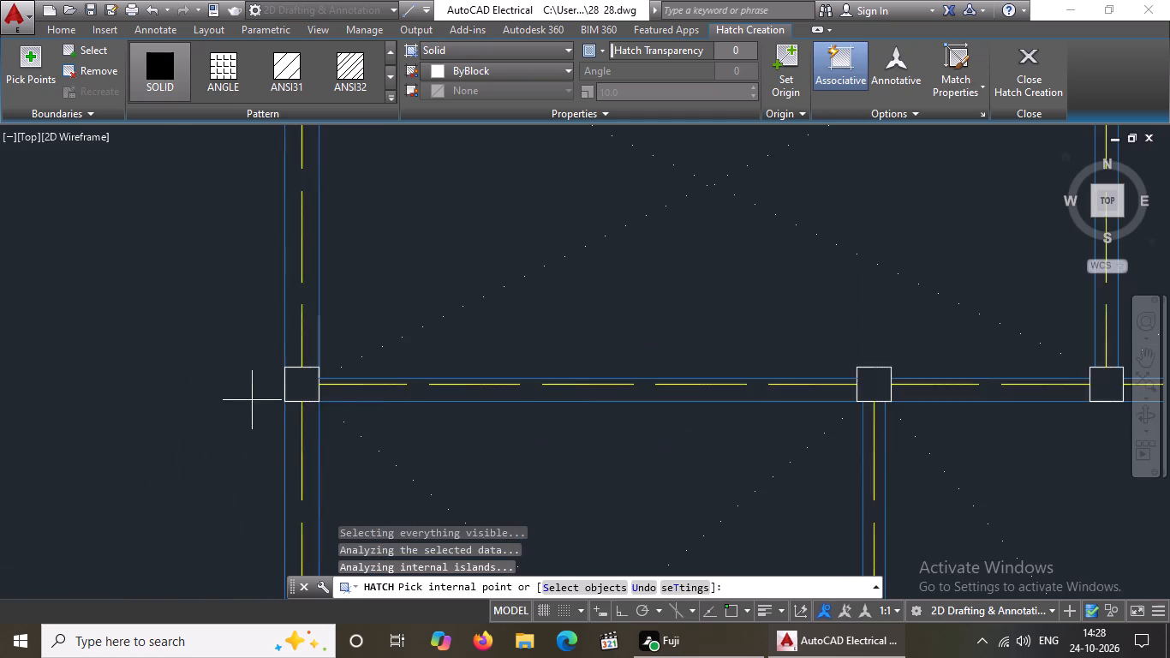
{"action": "scroll", "coordinate": [256, 398], "scroll_direction": "up", "scroll_amount": 3}
{"action": "left_click", "coordinate": [473, 360]}
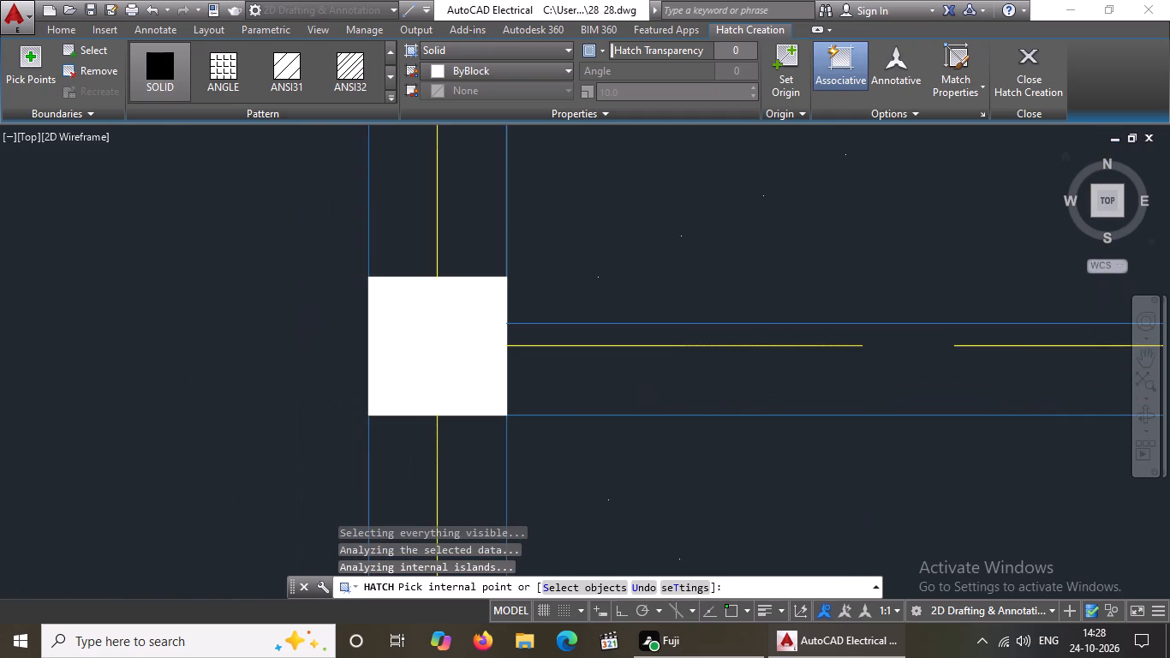
{"action": "scroll", "coordinate": [478, 364], "scroll_direction": "down", "scroll_amount": 5}
{"action": "scroll", "coordinate": [712, 384], "scroll_direction": "up", "scroll_amount": 5}
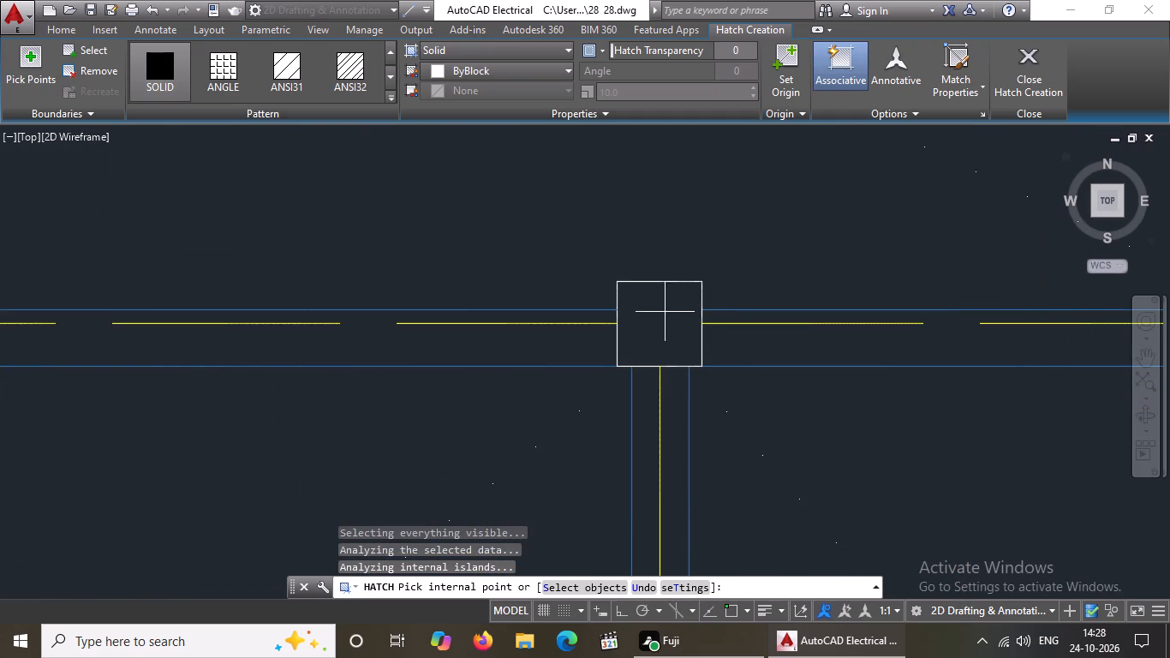
{"action": "left_click", "coordinate": [663, 314]}
{"action": "scroll", "coordinate": [663, 321], "scroll_direction": "down", "scroll_amount": 3}
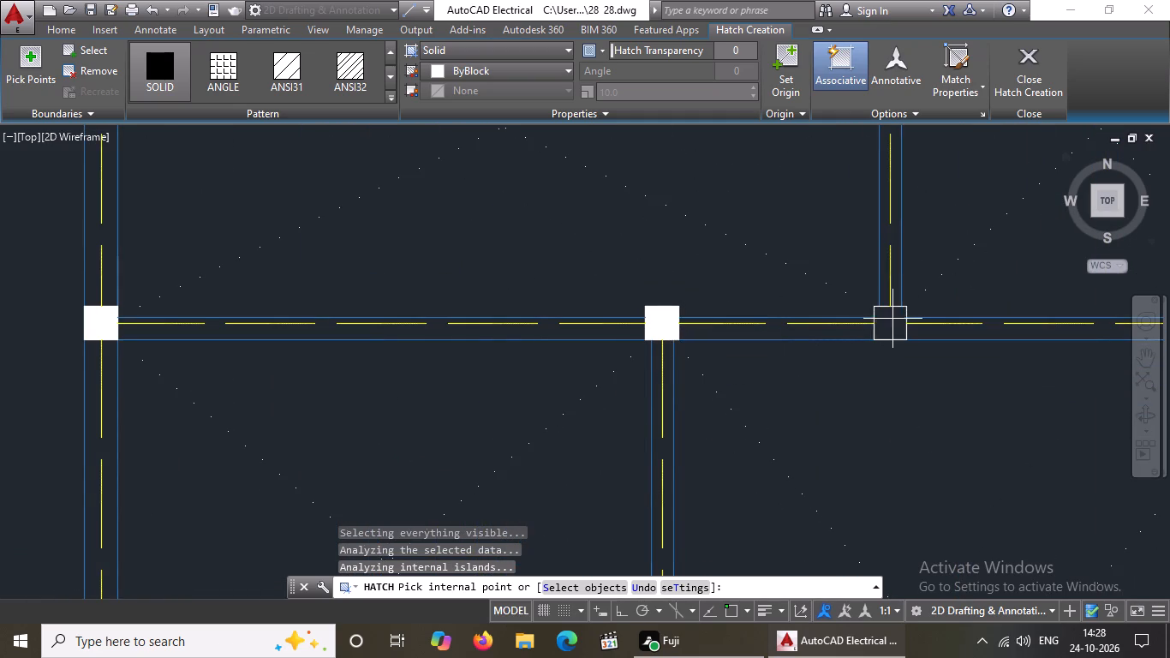
{"action": "left_click", "coordinate": [892, 319]}
{"action": "scroll", "coordinate": [892, 318], "scroll_direction": "down", "scroll_amount": 5}
{"action": "scroll", "coordinate": [964, 308], "scroll_direction": "up", "scroll_amount": 6}
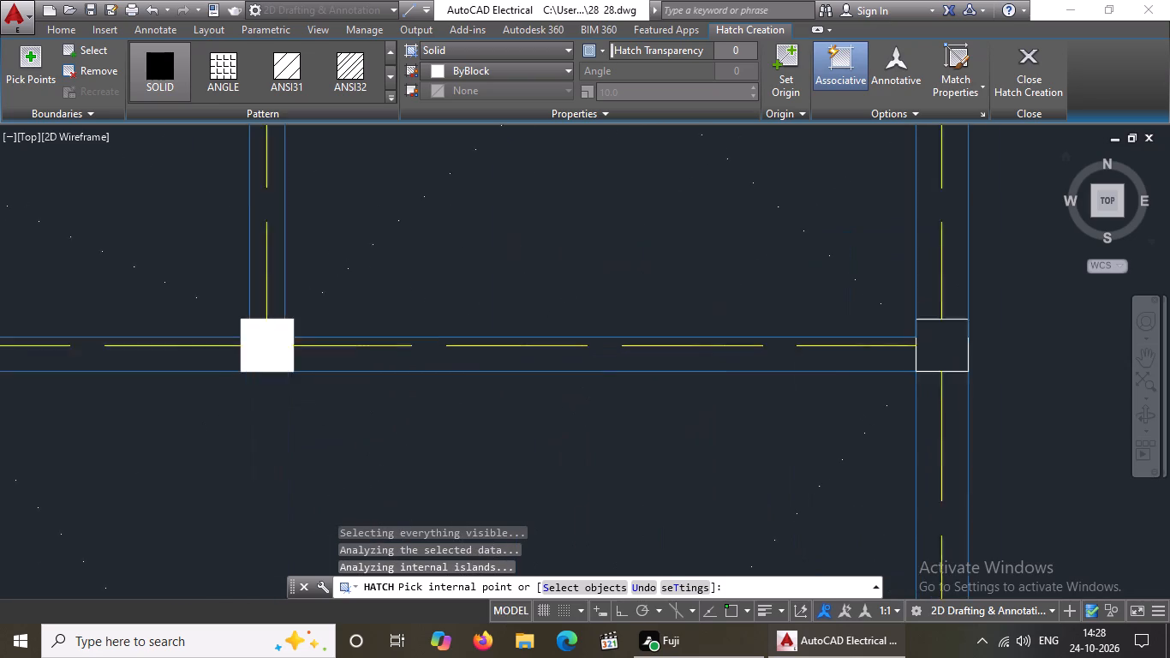
{"action": "left_click", "coordinate": [957, 331]}
Fill the two columns at the ends of the beam below the second-row left room with the solid hatch.
{"action": "scroll", "coordinate": [957, 341], "scroll_direction": "down", "scroll_amount": 6}
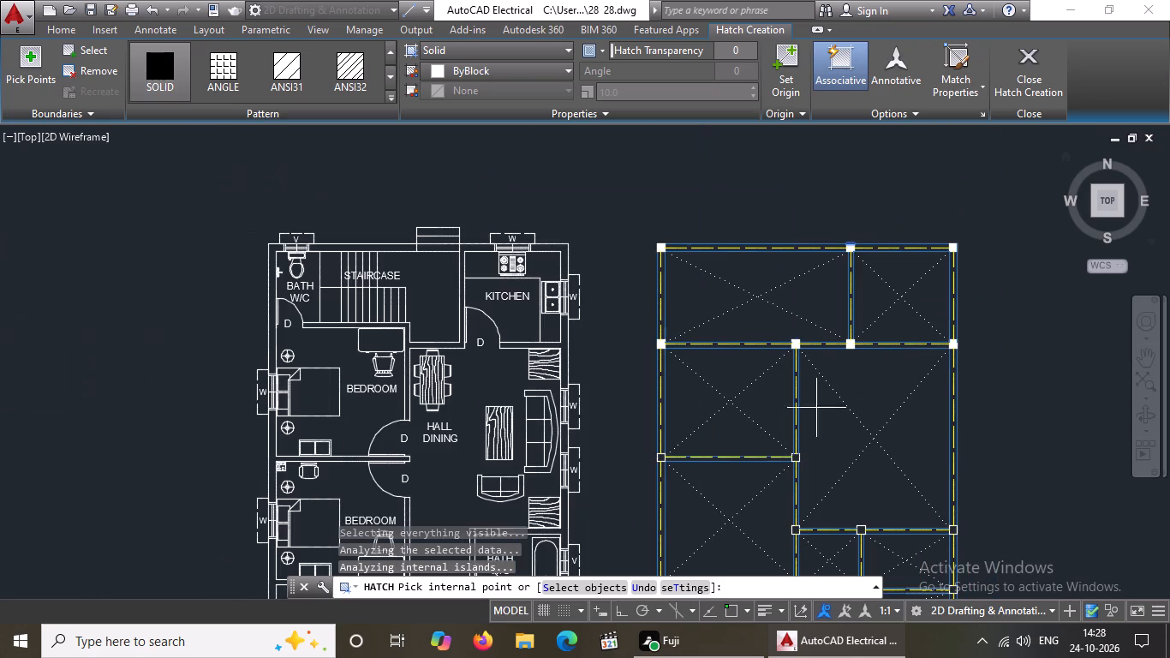
{"action": "scroll", "coordinate": [657, 477], "scroll_direction": "up", "scroll_amount": 4}
{"action": "scroll", "coordinate": [712, 408], "scroll_direction": "up", "scroll_amount": 2}
{"action": "left_click", "coordinate": [617, 284]}
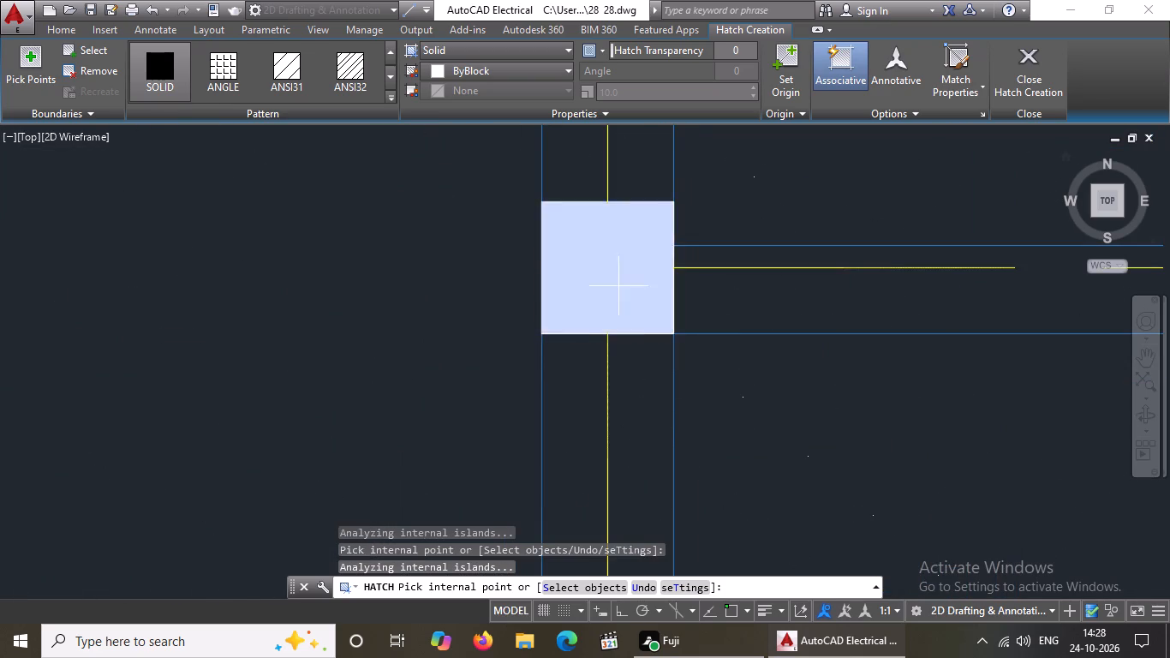
{"action": "scroll", "coordinate": [620, 289], "scroll_direction": "down", "scroll_amount": 5}
{"action": "scroll", "coordinate": [865, 308], "scroll_direction": "up", "scroll_amount": 5}
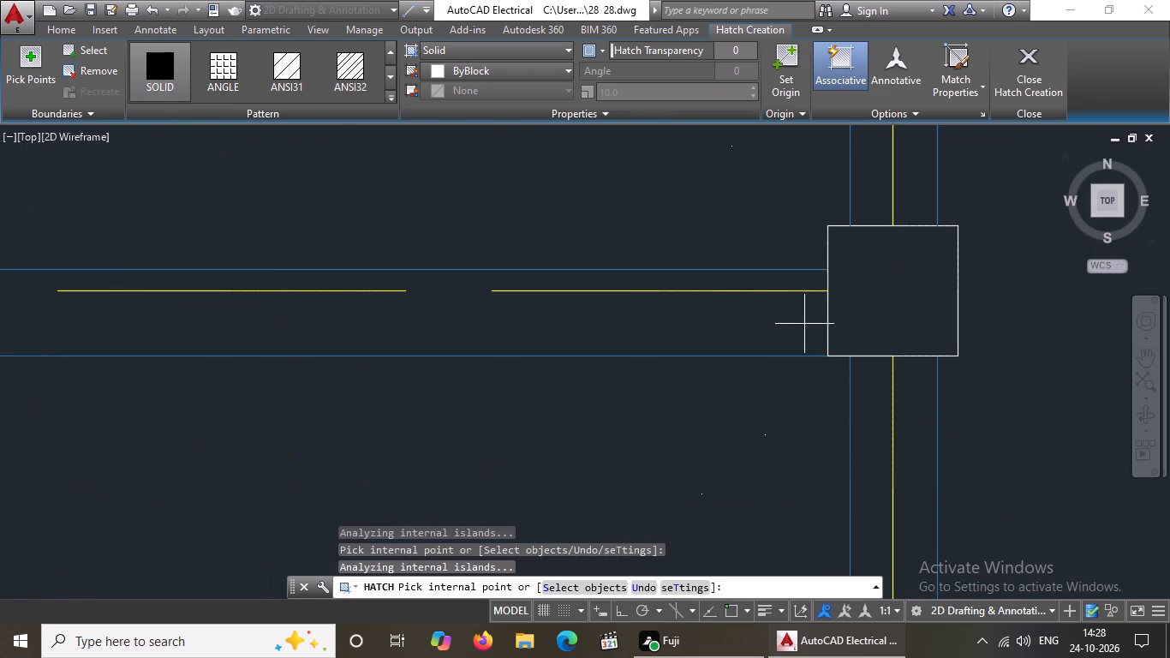
{"action": "left_click", "coordinate": [894, 296]}
Fill the three columns along the beam below the large right room with the solid hatch.
{"action": "scroll", "coordinate": [893, 302], "scroll_direction": "down", "scroll_amount": 7}
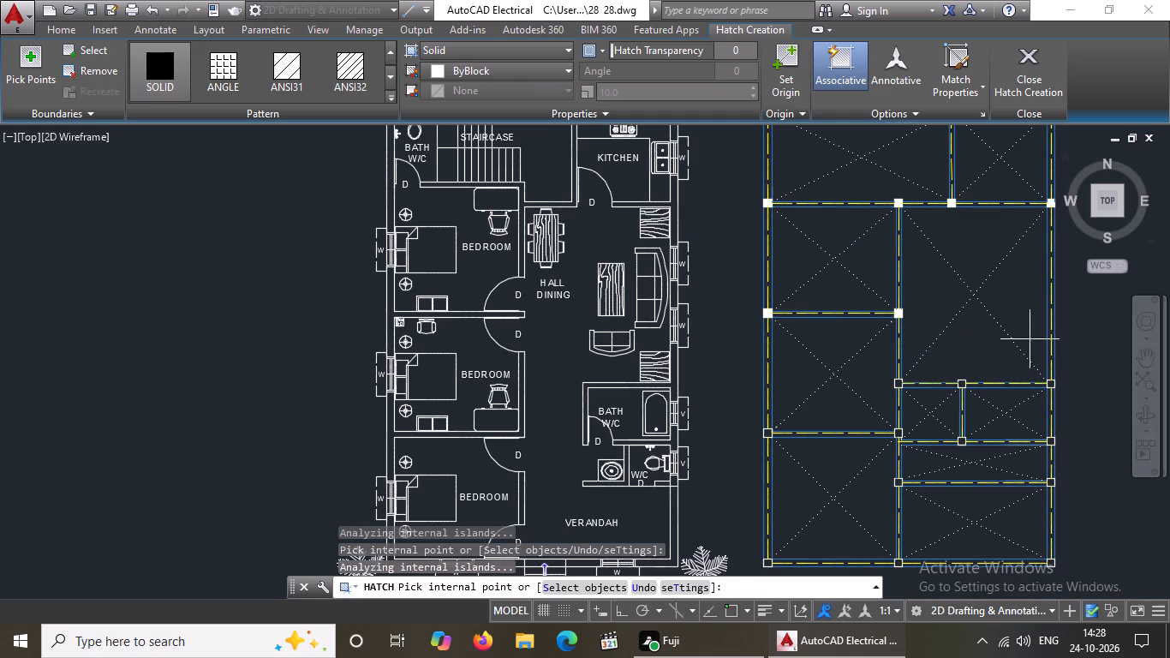
{"action": "scroll", "coordinate": [1051, 383], "scroll_direction": "up", "scroll_amount": 5}
{"action": "left_click", "coordinate": [1039, 408]}
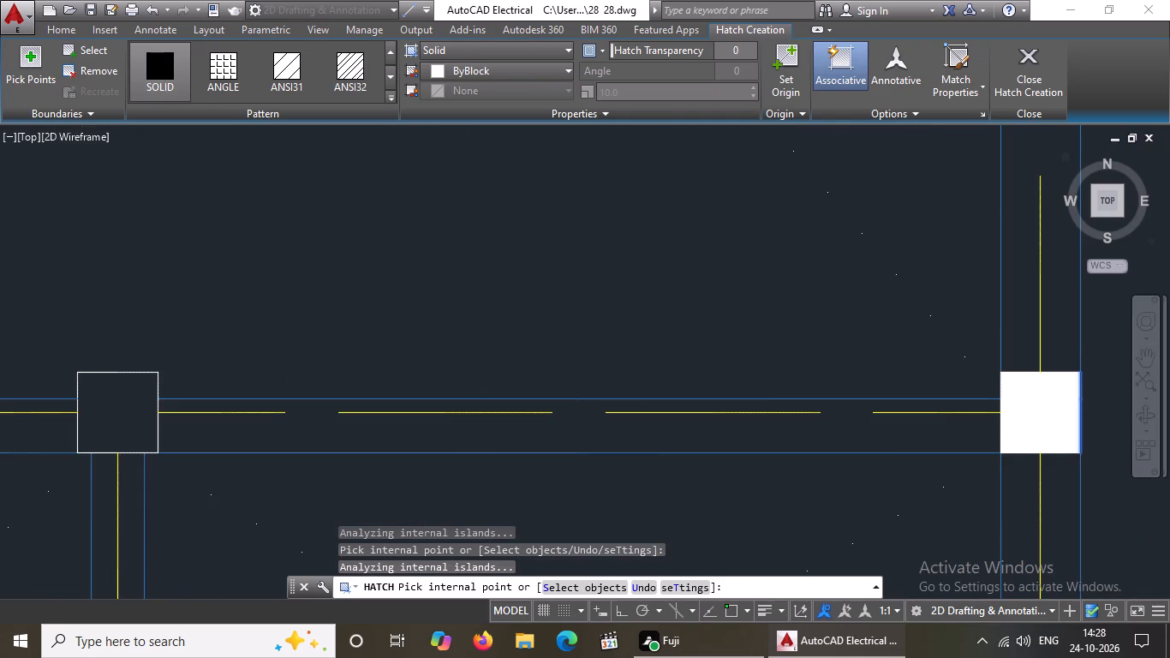
{"action": "scroll", "coordinate": [1038, 409], "scroll_direction": "down", "scroll_amount": 4}
{"action": "scroll", "coordinate": [935, 410], "scroll_direction": "up", "scroll_amount": 3}
{"action": "left_click", "coordinate": [770, 416]}
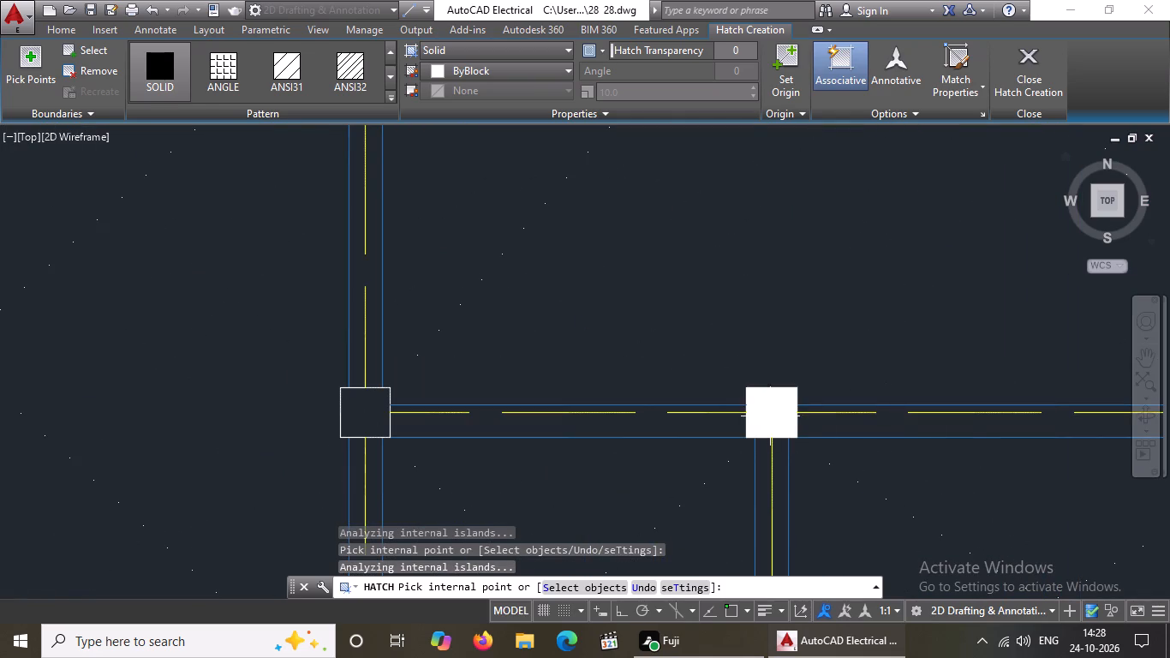
{"action": "scroll", "coordinate": [773, 414], "scroll_direction": "down", "scroll_amount": 3}
{"action": "scroll", "coordinate": [717, 412], "scroll_direction": "up", "scroll_amount": 3}
{"action": "scroll", "coordinate": [618, 411], "scroll_direction": "up", "scroll_amount": 2}
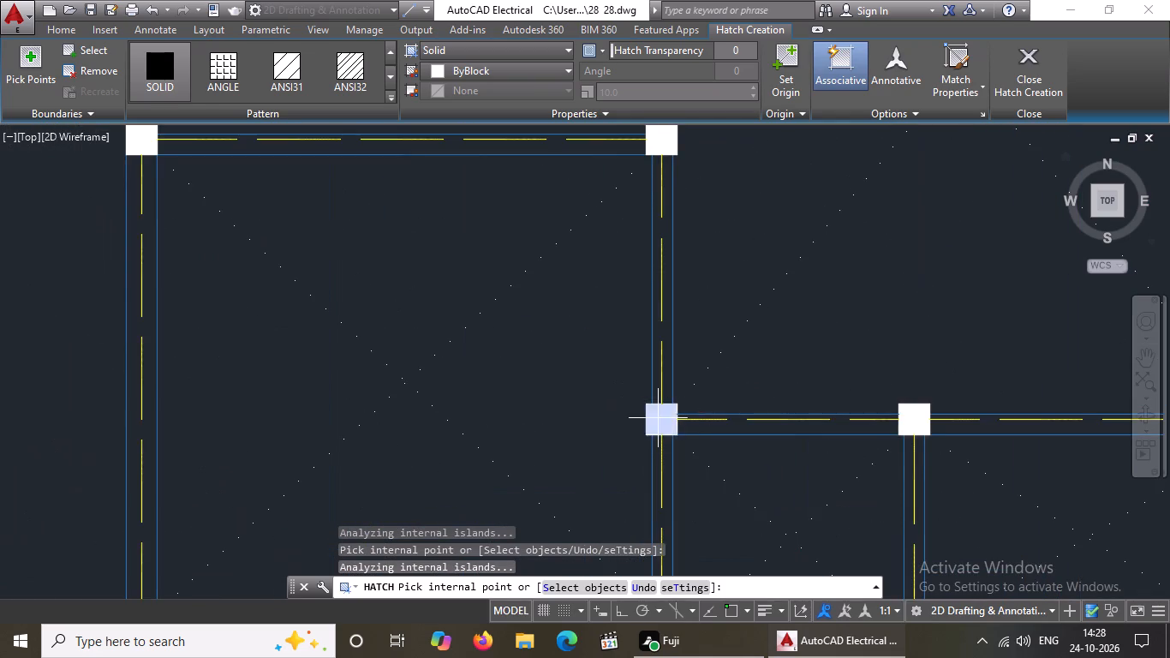
{"action": "scroll", "coordinate": [658, 419], "scroll_direction": "up", "scroll_amount": 4}
{"action": "left_click", "coordinate": [655, 431]}
Fill the two columns at the ends of the beam above the bottom left room with the solid hatch.
{"action": "scroll", "coordinate": [686, 419], "scroll_direction": "down", "scroll_amount": 9}
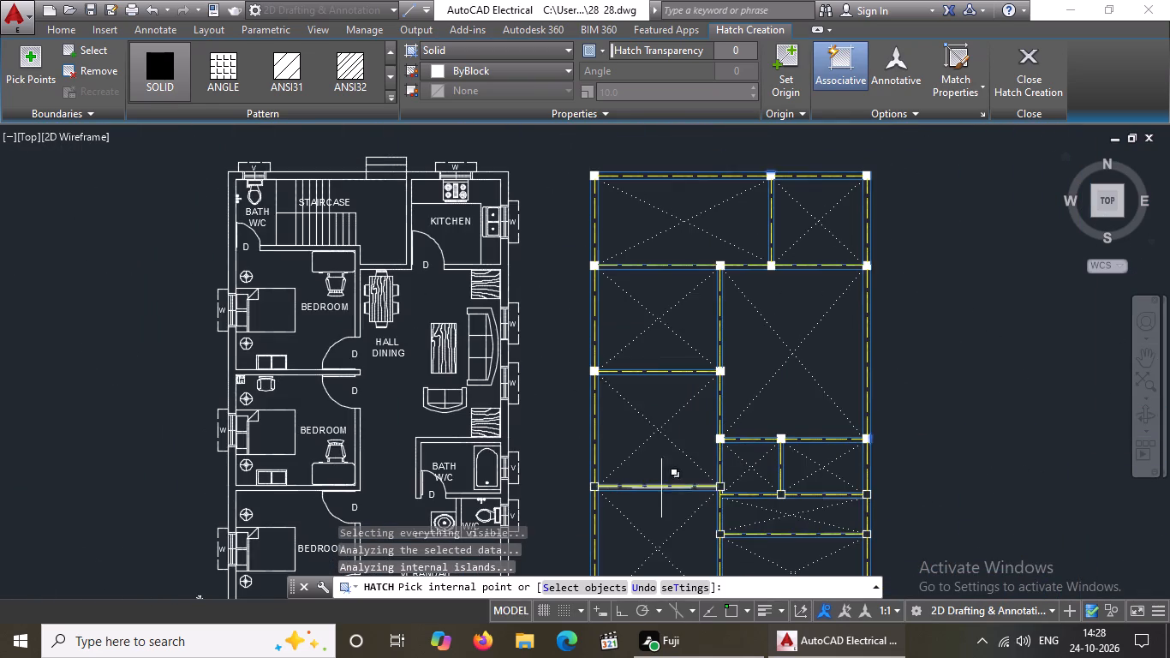
{"action": "scroll", "coordinate": [636, 488], "scroll_direction": "up", "scroll_amount": 3}
{"action": "scroll", "coordinate": [530, 488], "scroll_direction": "up", "scroll_amount": 4}
{"action": "left_click", "coordinate": [493, 488]}
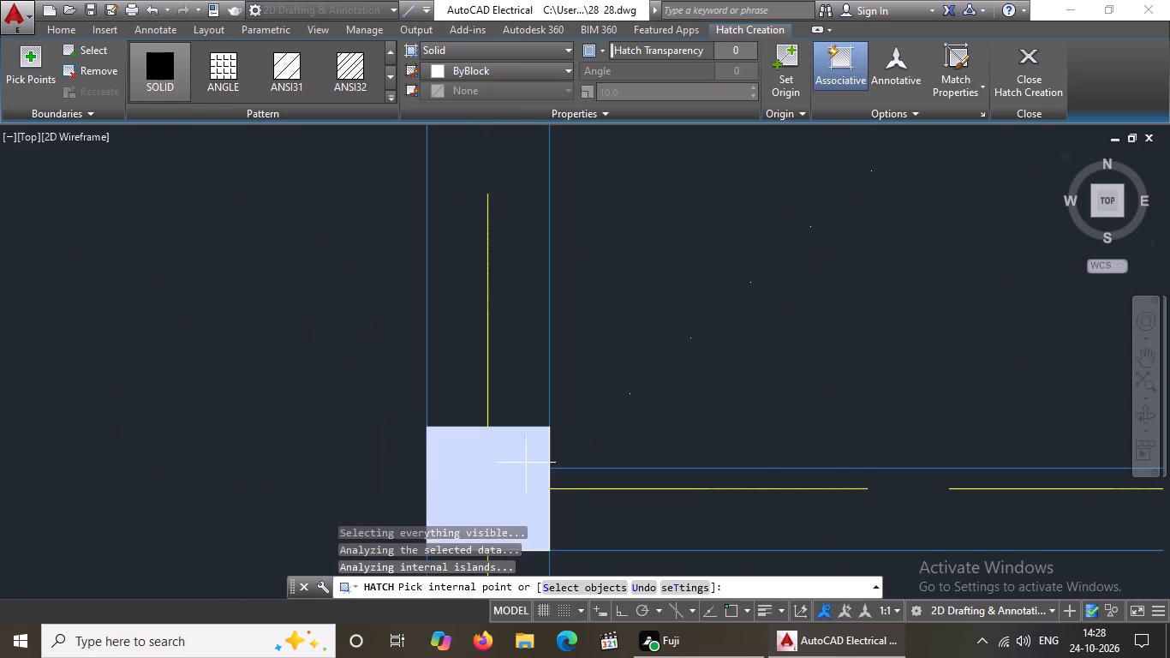
{"action": "scroll", "coordinate": [540, 452], "scroll_direction": "down", "scroll_amount": 3}
{"action": "scroll", "coordinate": [683, 461], "scroll_direction": "down", "scroll_amount": 3}
{"action": "scroll", "coordinate": [779, 476], "scroll_direction": "up", "scroll_amount": 7}
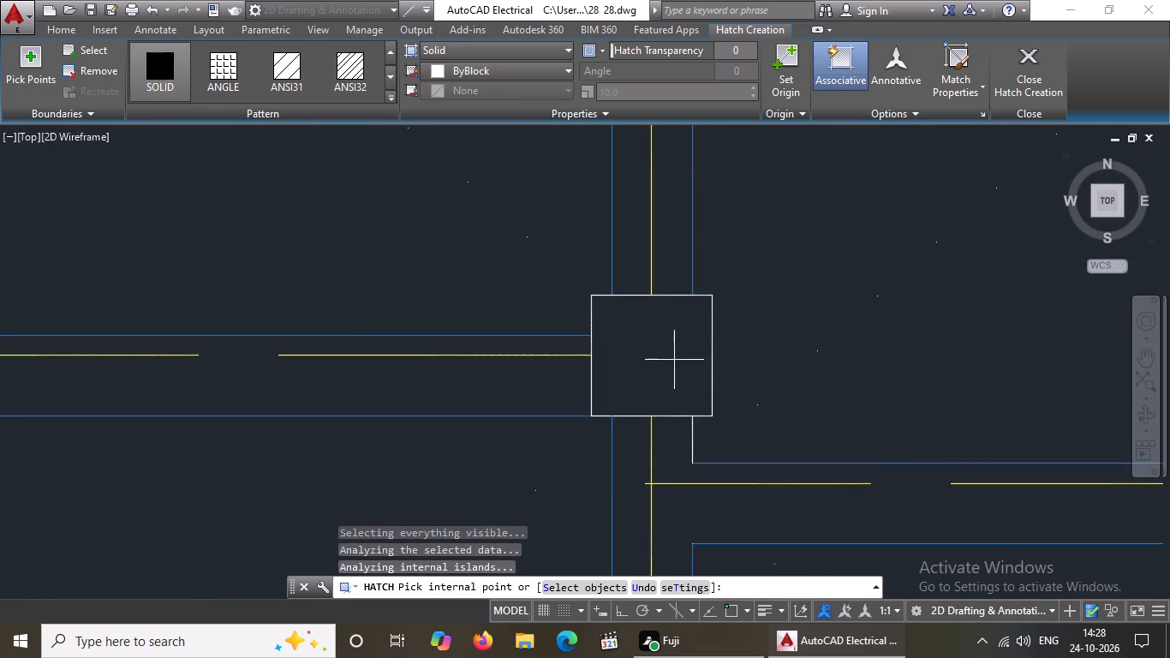
{"action": "left_click", "coordinate": [674, 357]}
Fill the middle and outer right columns along the beam below the two small rooms with the solid hatch.
{"action": "scroll", "coordinate": [674, 357], "scroll_direction": "down", "scroll_amount": 5}
{"action": "scroll", "coordinate": [777, 373], "scroll_direction": "up", "scroll_amount": 6}
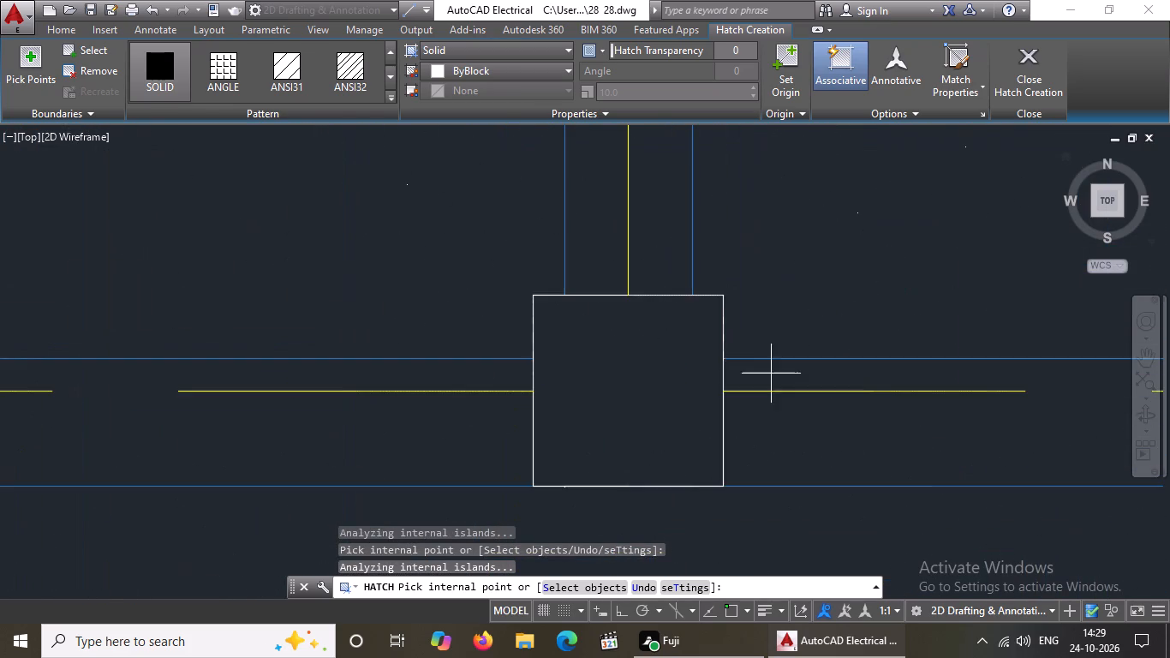
{"action": "left_click", "coordinate": [657, 404]}
{"action": "scroll", "coordinate": [660, 403], "scroll_direction": "down", "scroll_amount": 5}
{"action": "scroll", "coordinate": [879, 400], "scroll_direction": "up", "scroll_amount": 3}
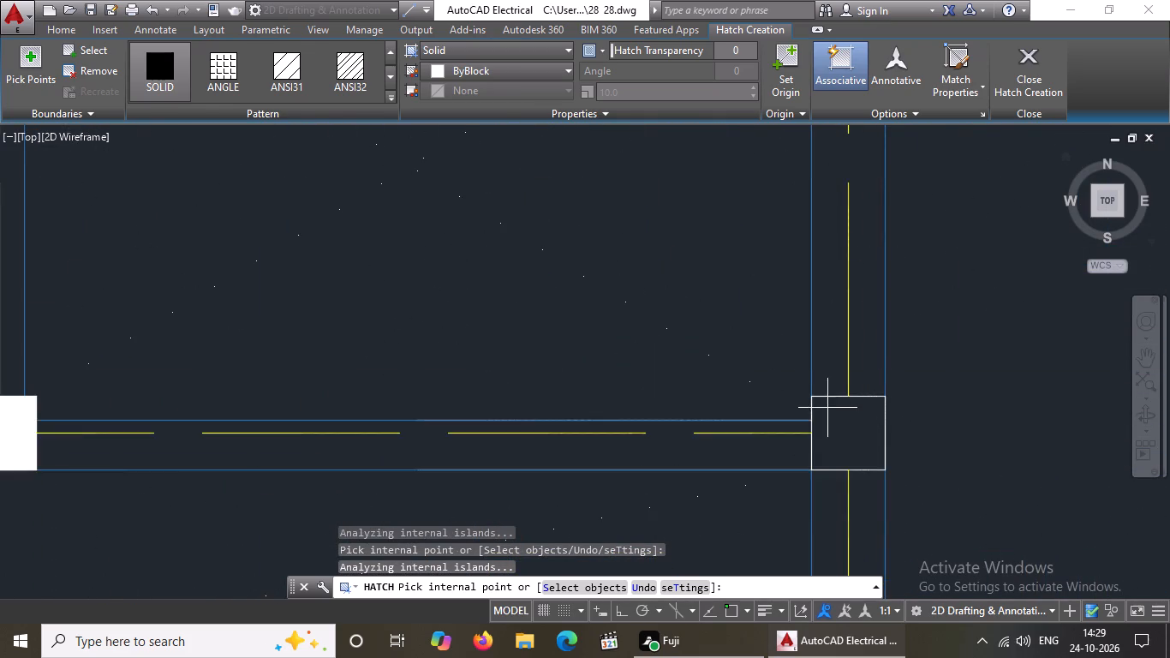
{"action": "scroll", "coordinate": [827, 408], "scroll_direction": "up", "scroll_amount": 3}
{"action": "left_click", "coordinate": [876, 437]}
Fill the outer right column on the beam above the bottom right room and the bottom right corner column with the solid hatch.
{"action": "scroll", "coordinate": [875, 437], "scroll_direction": "down", "scroll_amount": 9}
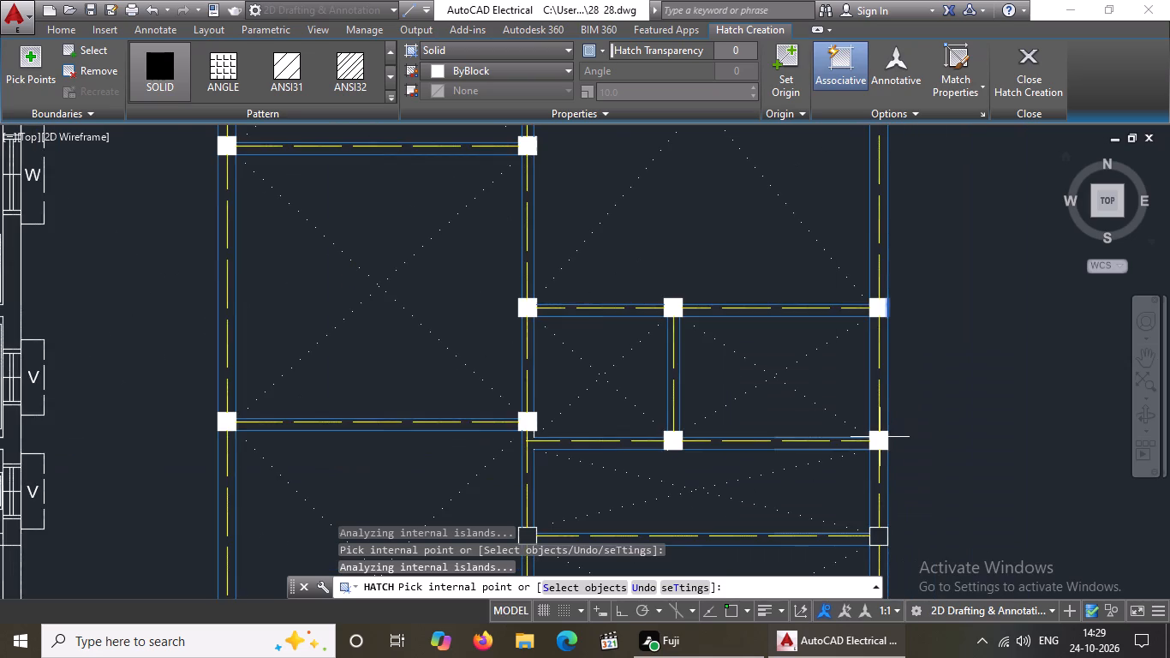
{"action": "scroll", "coordinate": [880, 437], "scroll_direction": "down", "scroll_amount": 3}
{"action": "scroll", "coordinate": [873, 483], "scroll_direction": "up", "scroll_amount": 6}
{"action": "left_click", "coordinate": [942, 386]}
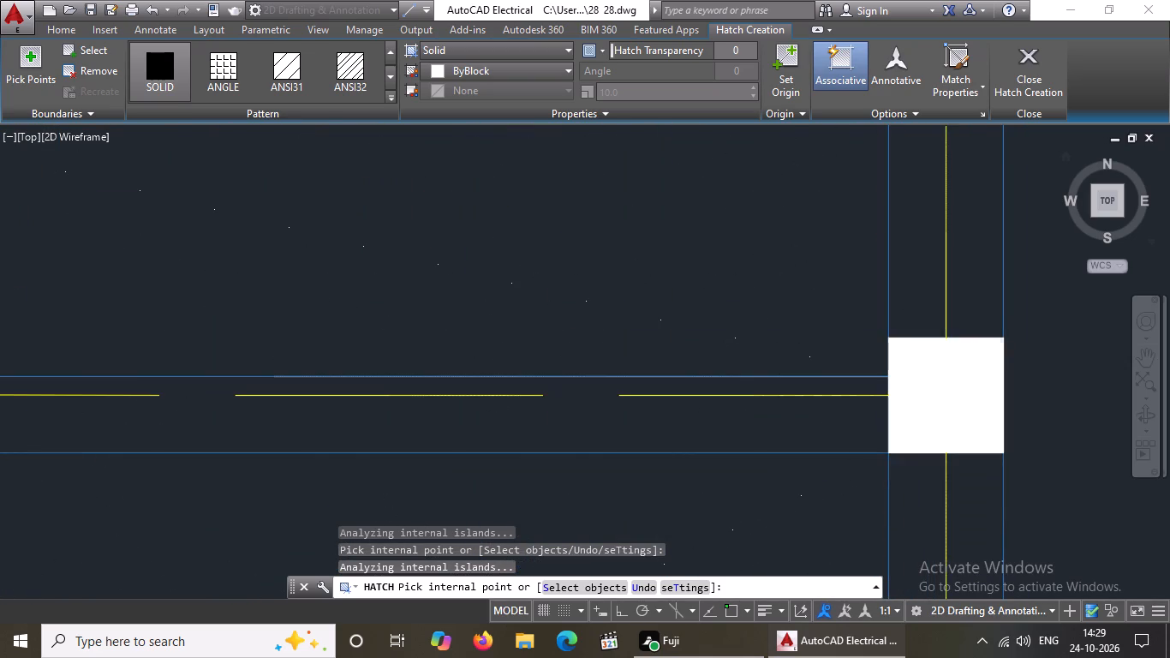
{"action": "scroll", "coordinate": [944, 395], "scroll_direction": "down", "scroll_amount": 8}
{"action": "scroll", "coordinate": [946, 449], "scroll_direction": "up", "scroll_amount": 5}
{"action": "scroll", "coordinate": [953, 458], "scroll_direction": "down", "scroll_amount": 3}
{"action": "scroll", "coordinate": [958, 482], "scroll_direction": "up", "scroll_amount": 4}
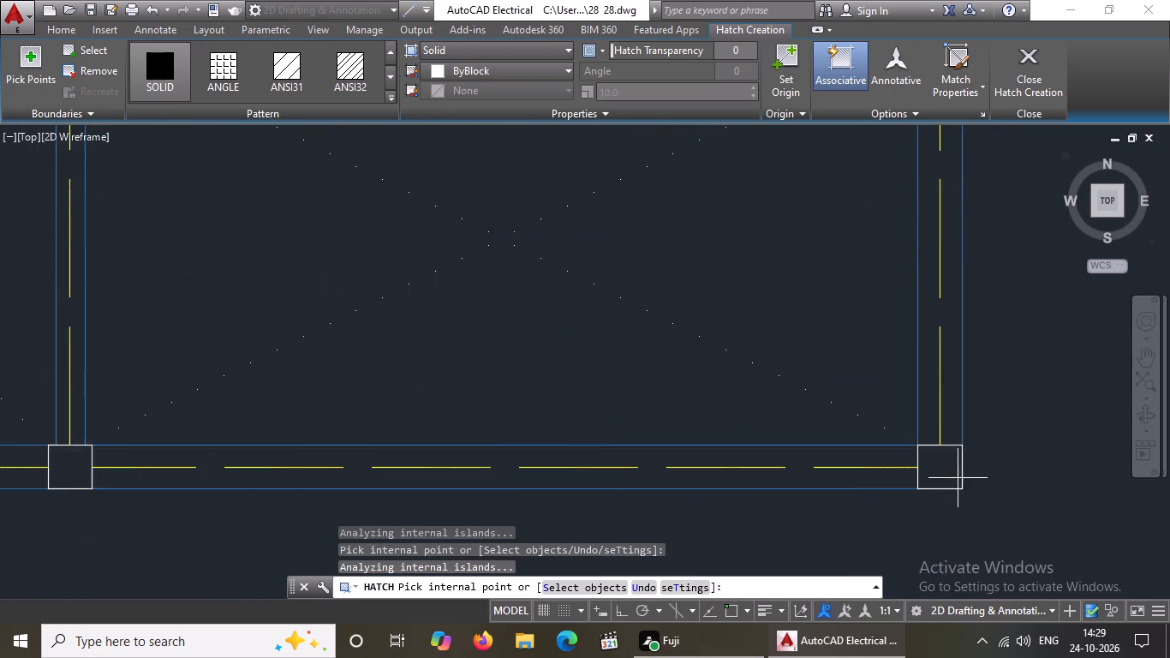
{"action": "scroll", "coordinate": [946, 462], "scroll_direction": "up", "scroll_amount": 2}
{"action": "left_click", "coordinate": [940, 474]}
{"action": "scroll", "coordinate": [940, 474], "scroll_direction": "down", "scroll_amount": 7}
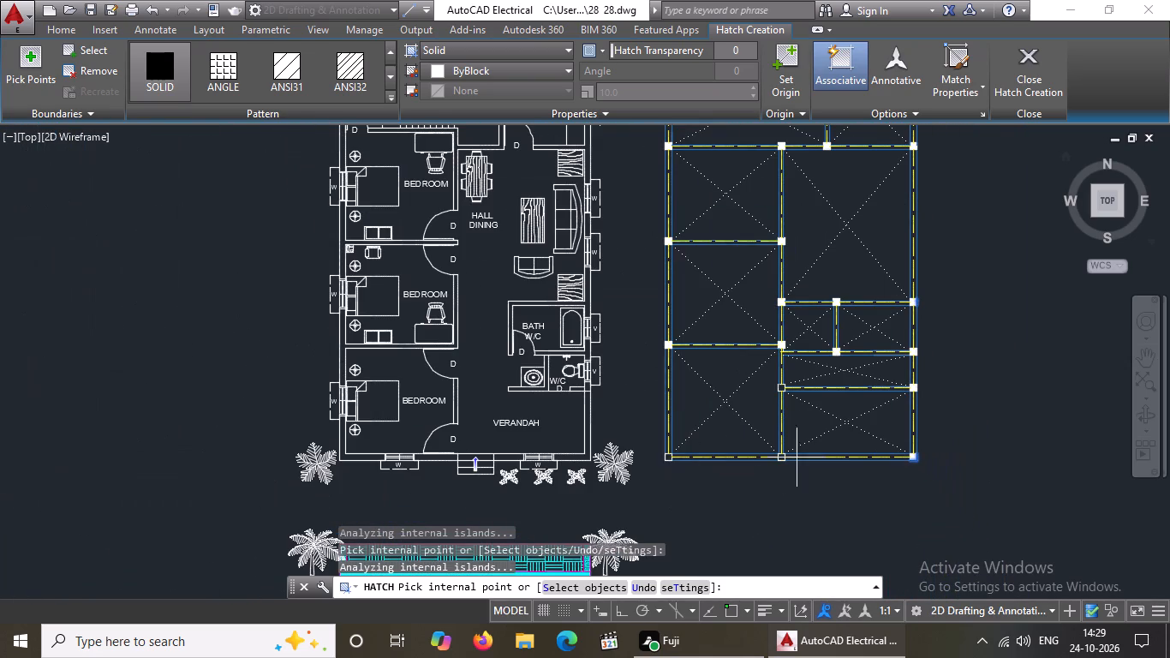
Fill the bottom middle column, the inner column above the bottom right room and the bottom left corner column with the solid hatch.
{"action": "scroll", "coordinate": [770, 450], "scroll_direction": "up", "scroll_amount": 6}
{"action": "left_click", "coordinate": [840, 541]}
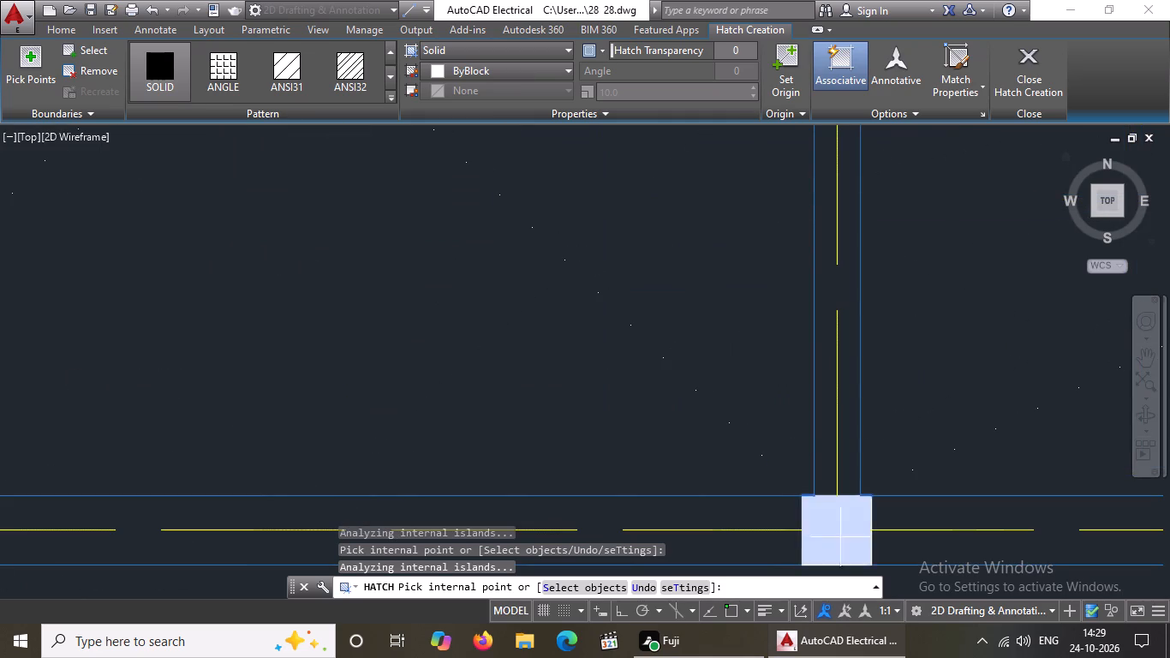
{"action": "scroll", "coordinate": [848, 511], "scroll_direction": "up", "scroll_amount": 1}
{"action": "scroll", "coordinate": [848, 511], "scroll_direction": "down", "scroll_amount": 5}
{"action": "scroll", "coordinate": [848, 380], "scroll_direction": "up", "scroll_amount": 3}
{"action": "scroll", "coordinate": [849, 493], "scroll_direction": "up", "scroll_amount": 3}
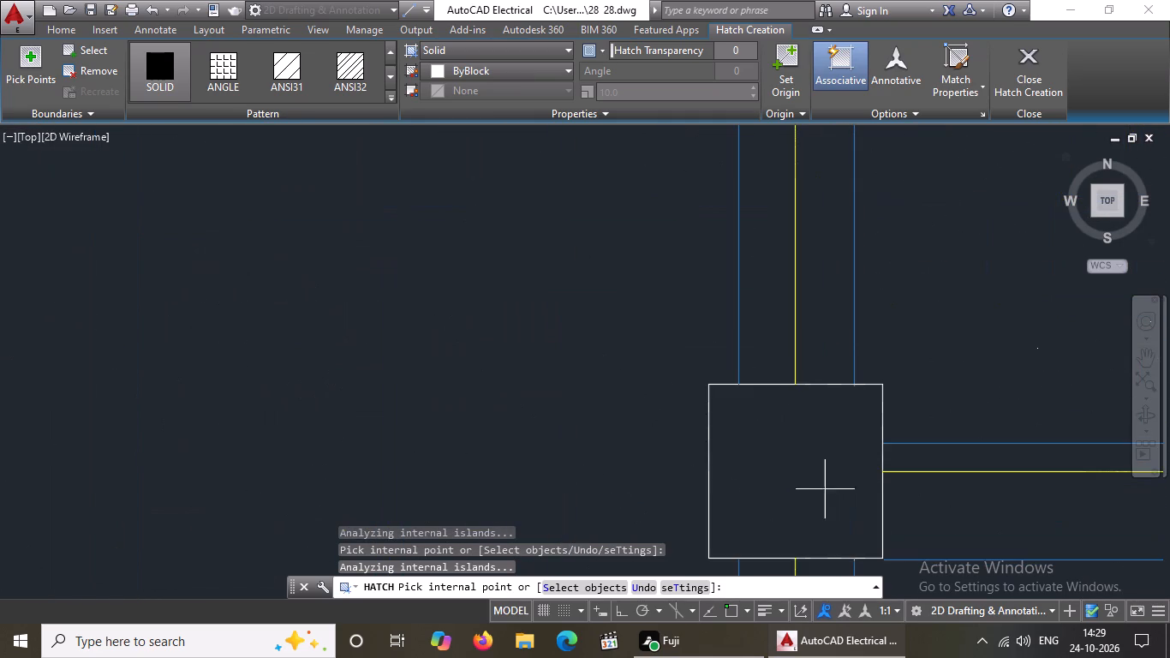
{"action": "left_click", "coordinate": [821, 488]}
{"action": "scroll", "coordinate": [842, 444], "scroll_direction": "down", "scroll_amount": 7}
{"action": "scroll", "coordinate": [699, 544], "scroll_direction": "up", "scroll_amount": 4}
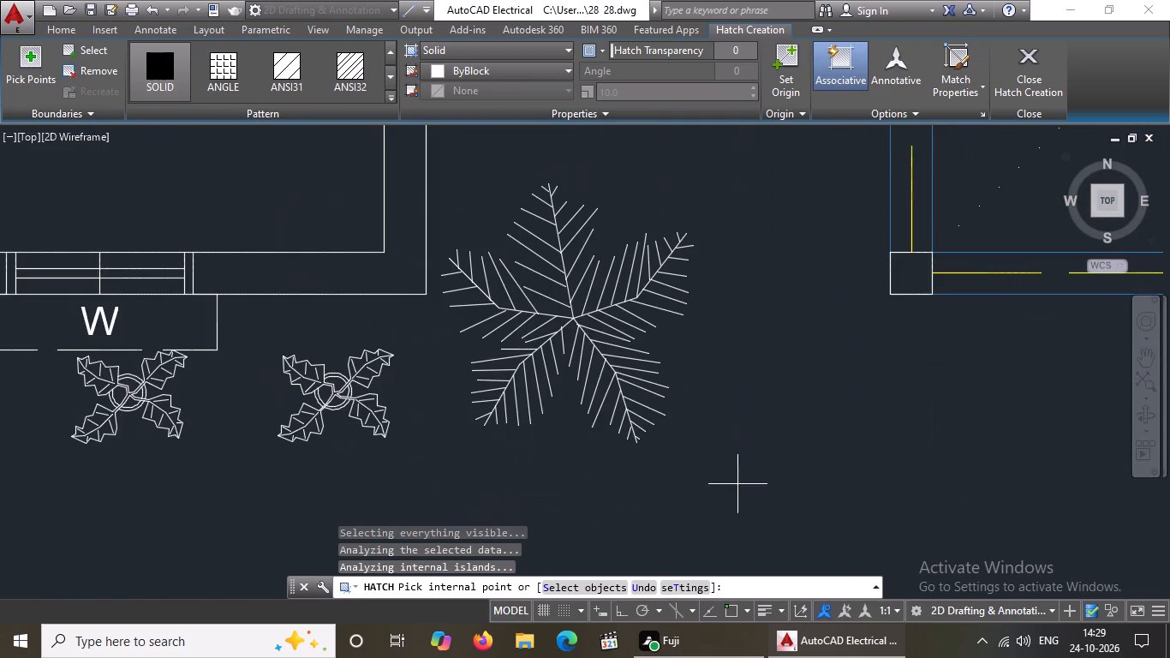
{"action": "scroll", "coordinate": [910, 279], "scroll_direction": "up", "scroll_amount": 2}
{"action": "left_click", "coordinate": [907, 297]}
{"action": "scroll", "coordinate": [909, 295], "scroll_direction": "down", "scroll_amount": 7}
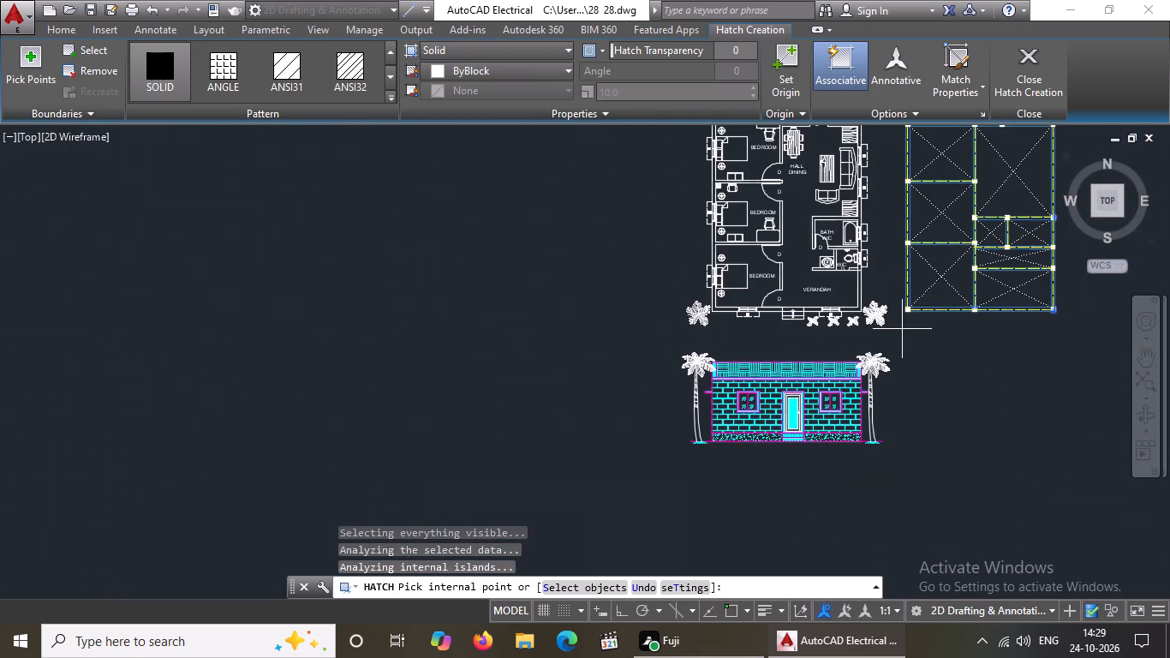
{"action": "left_click", "coordinate": [1010, 70]}
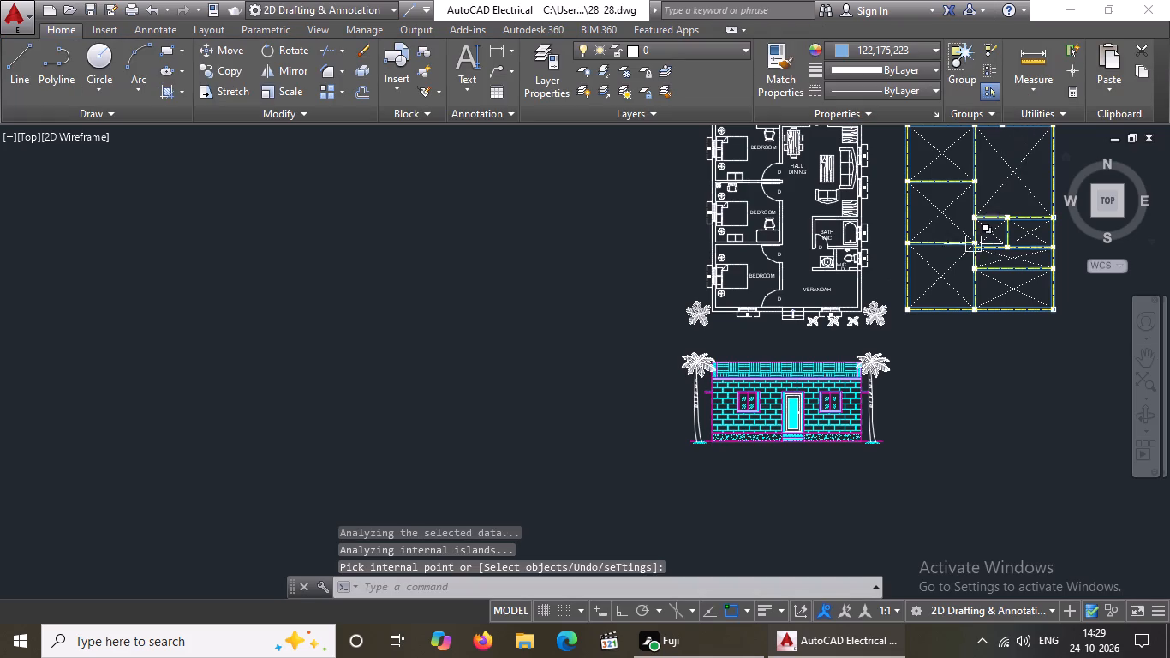
Set the inner and outer front wall lines of the lowest bedroom in the floor plan to Green.
{"action": "scroll", "coordinate": [945, 265], "scroll_direction": "down", "scroll_amount": 2}
{"action": "middle_click_drag", "start_coordinate": [987, 268], "coordinate": [908, 373]}
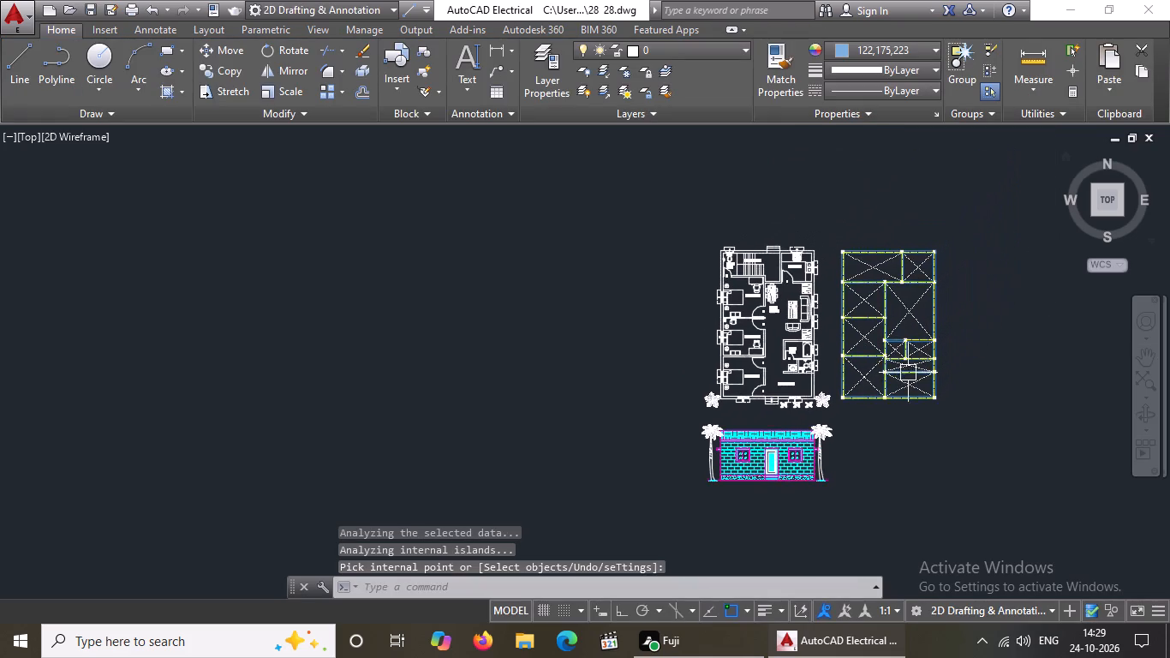
{"action": "scroll", "coordinate": [912, 375], "scroll_direction": "up", "scroll_amount": 1}
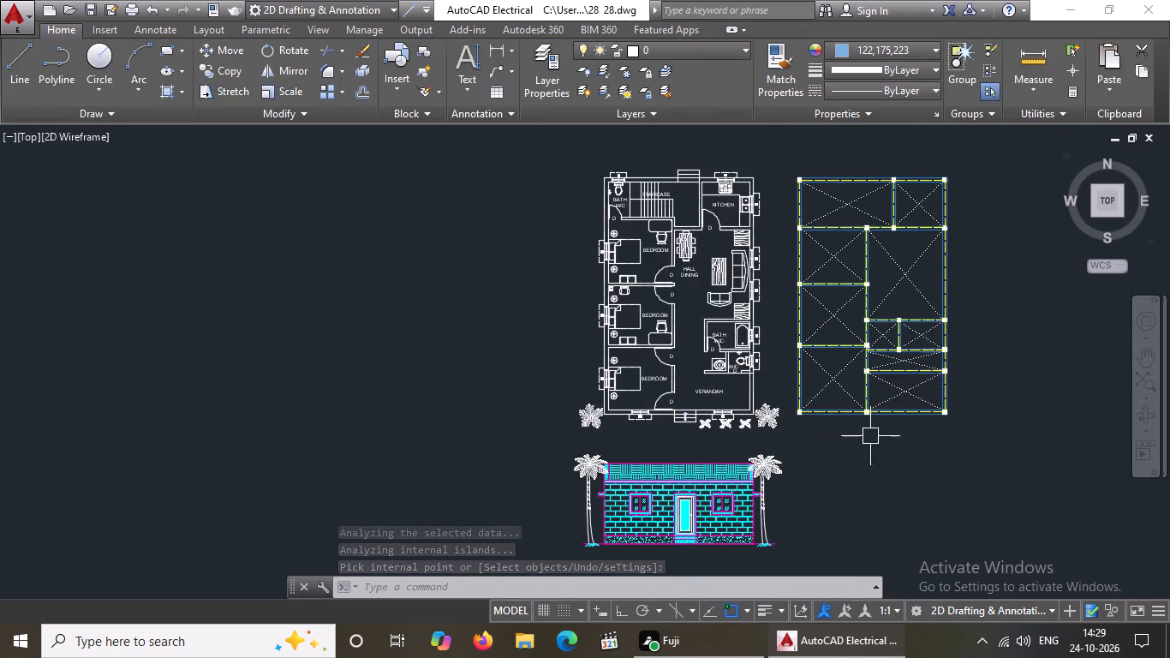
{"action": "scroll", "coordinate": [918, 397], "scroll_direction": "up", "scroll_amount": 1}
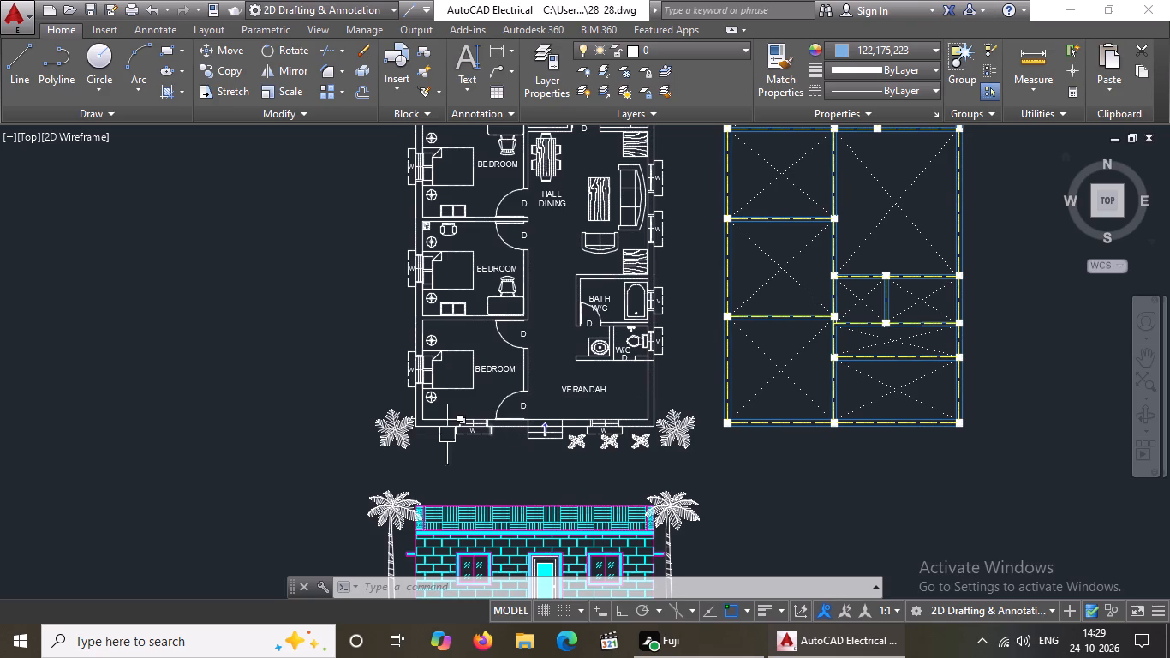
{"action": "scroll", "coordinate": [426, 442], "scroll_direction": "up", "scroll_amount": 3}
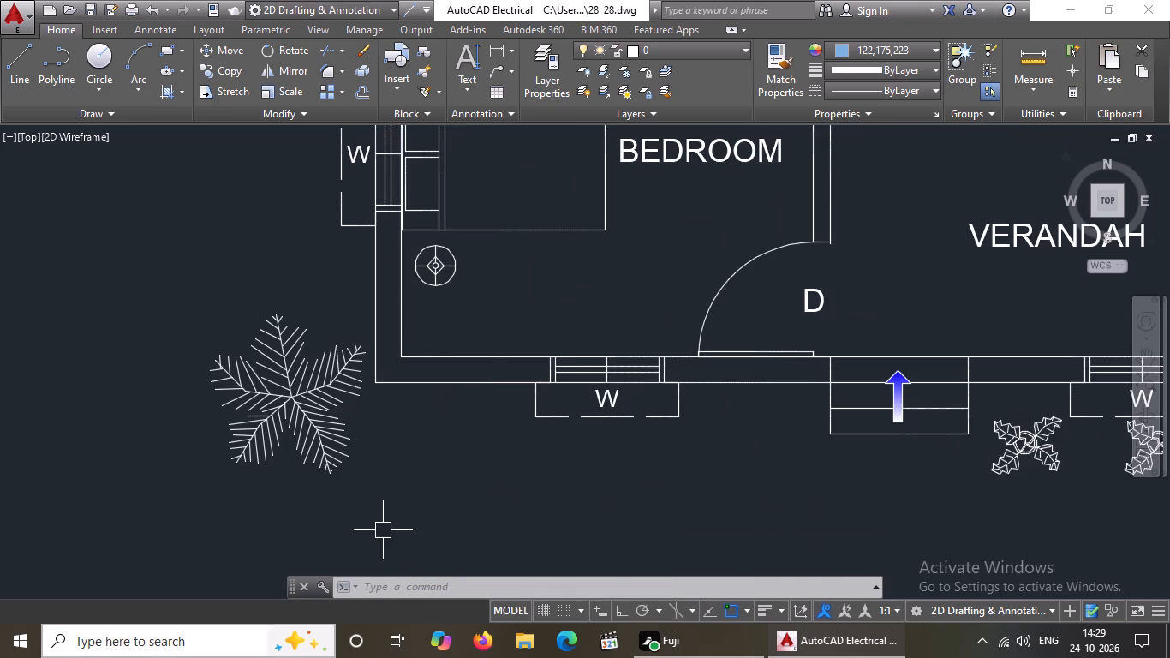
{"action": "scroll", "coordinate": [560, 333], "scroll_direction": "down", "scroll_amount": 3}
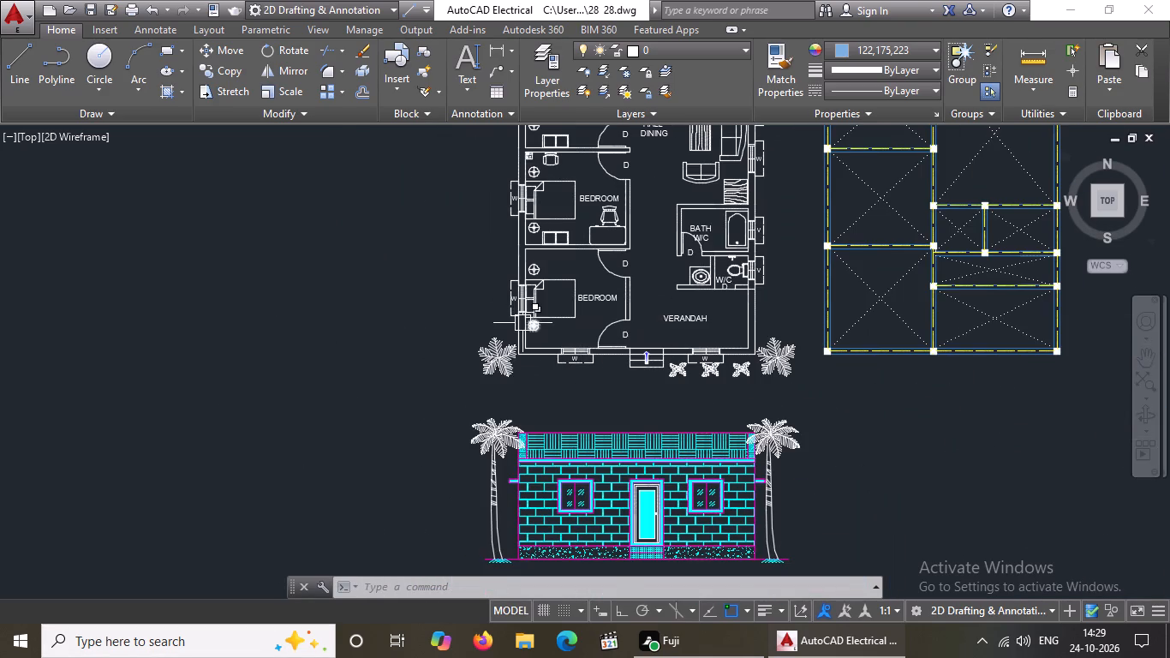
{"action": "scroll", "coordinate": [522, 322], "scroll_direction": "up", "scroll_amount": 3}
{"action": "left_click", "coordinate": [549, 411]}
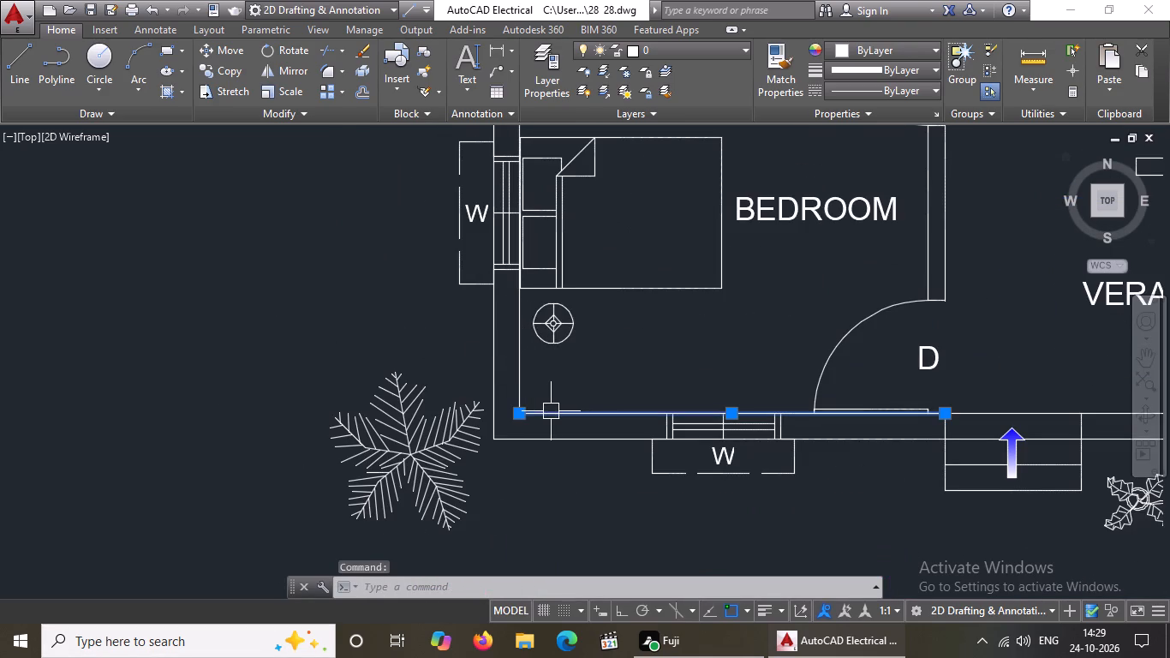
{"action": "left_click", "coordinate": [863, 49]}
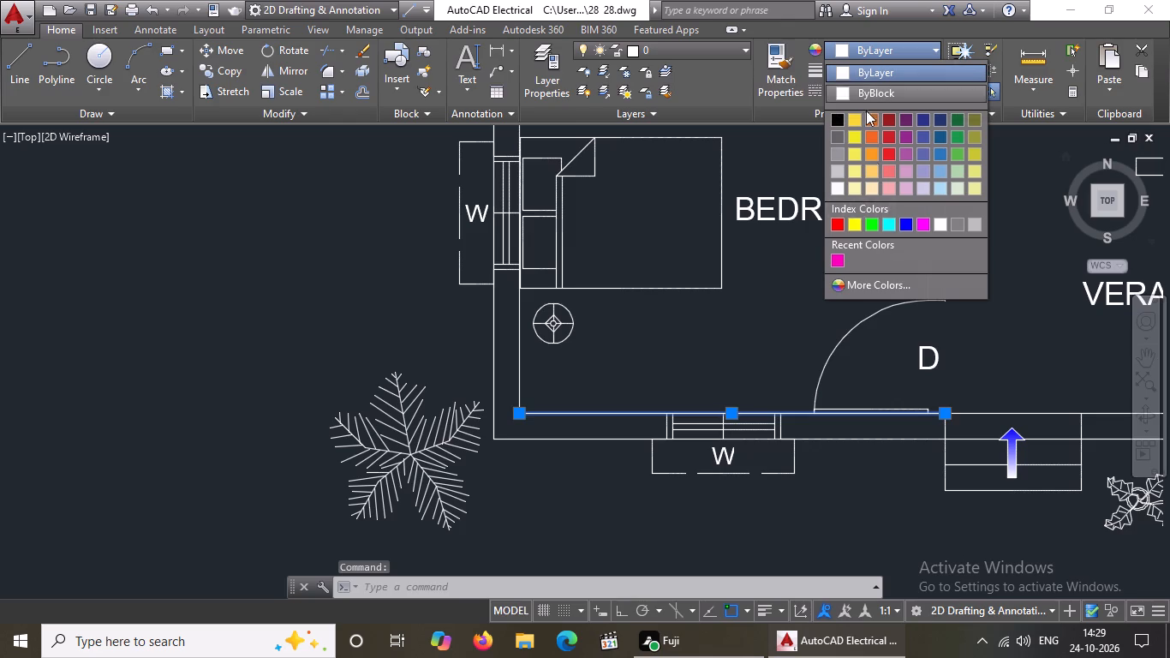
{"action": "left_click", "coordinate": [873, 224]}
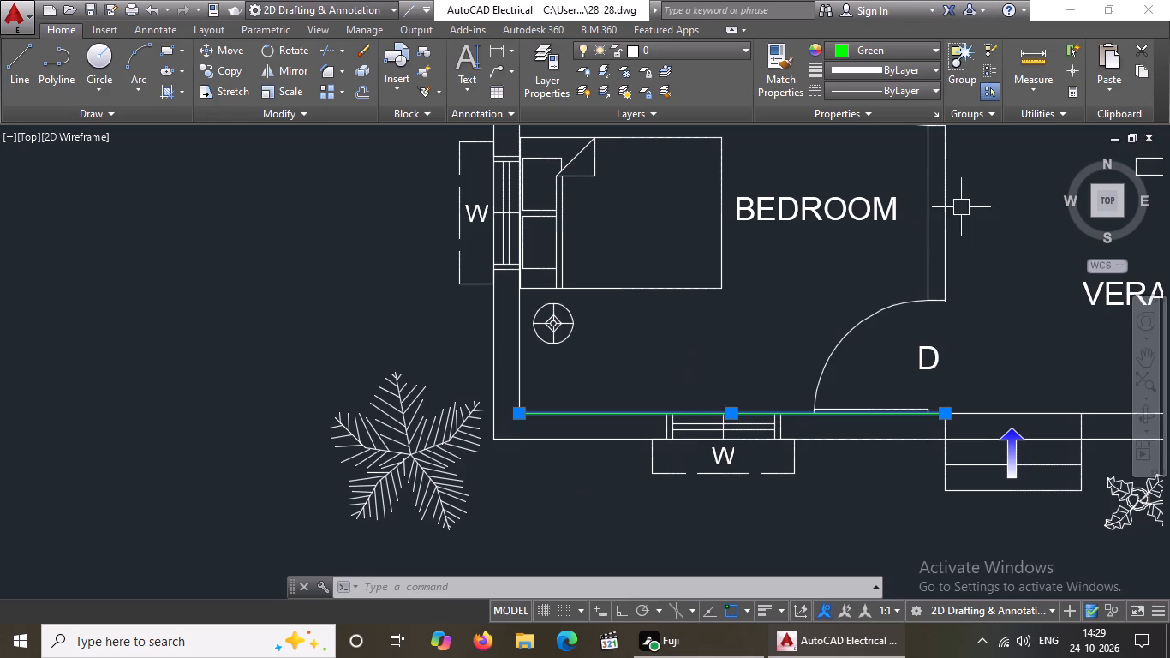
{"action": "left_click", "coordinate": [572, 443]}
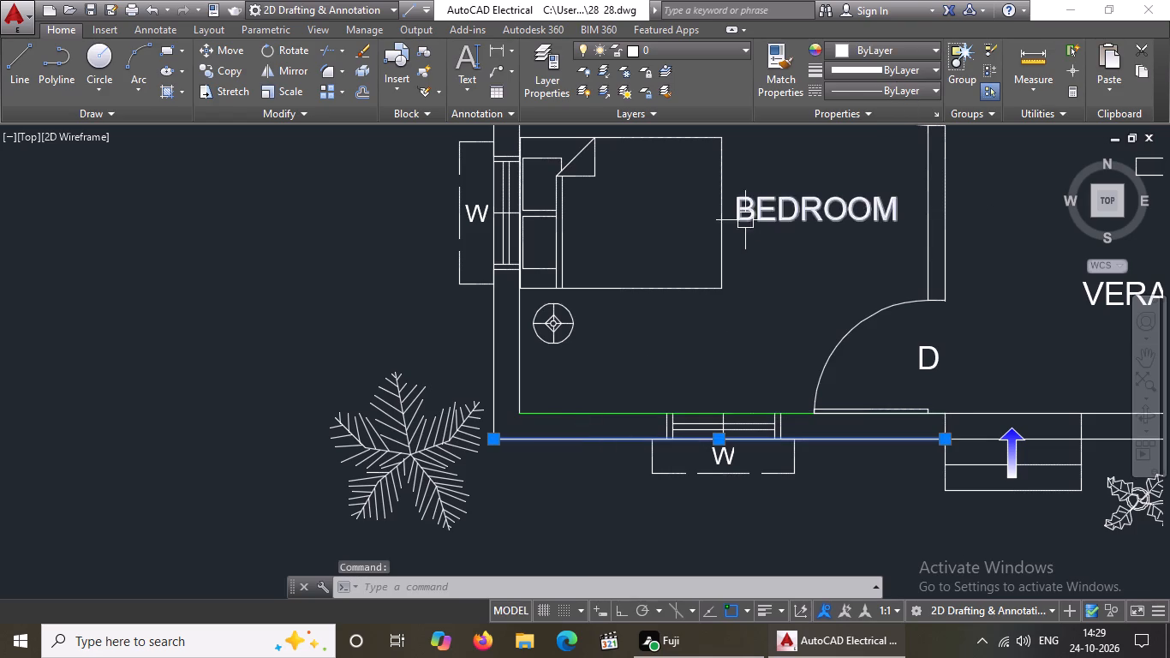
{"action": "left_click", "coordinate": [880, 52]}
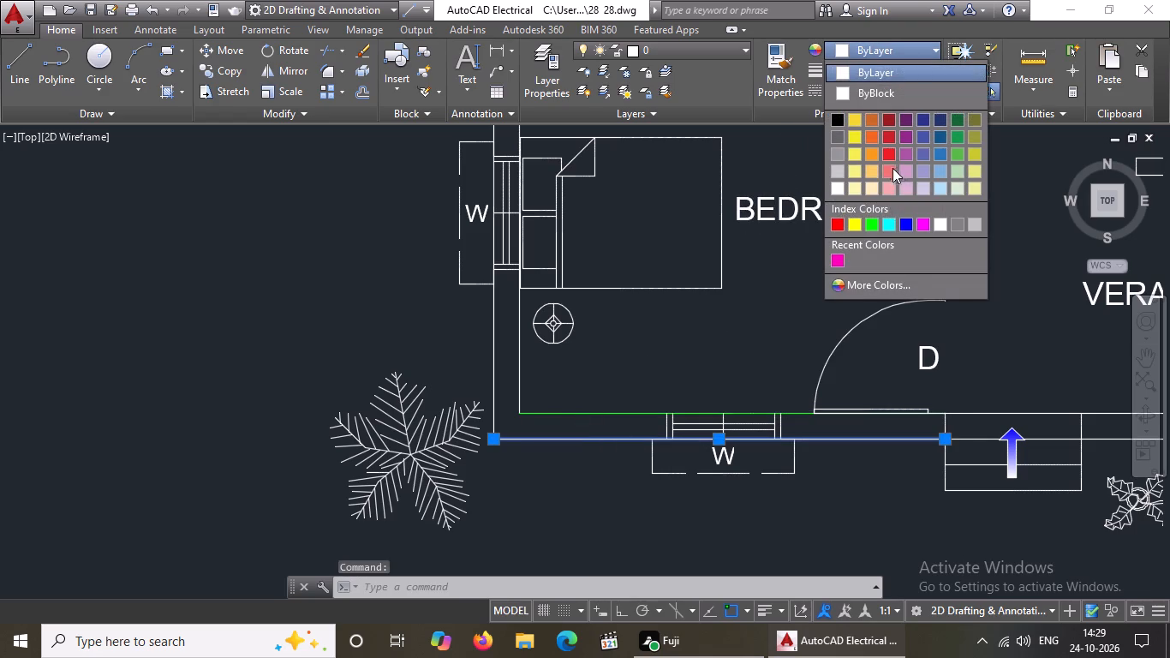
{"action": "left_click", "coordinate": [864, 222]}
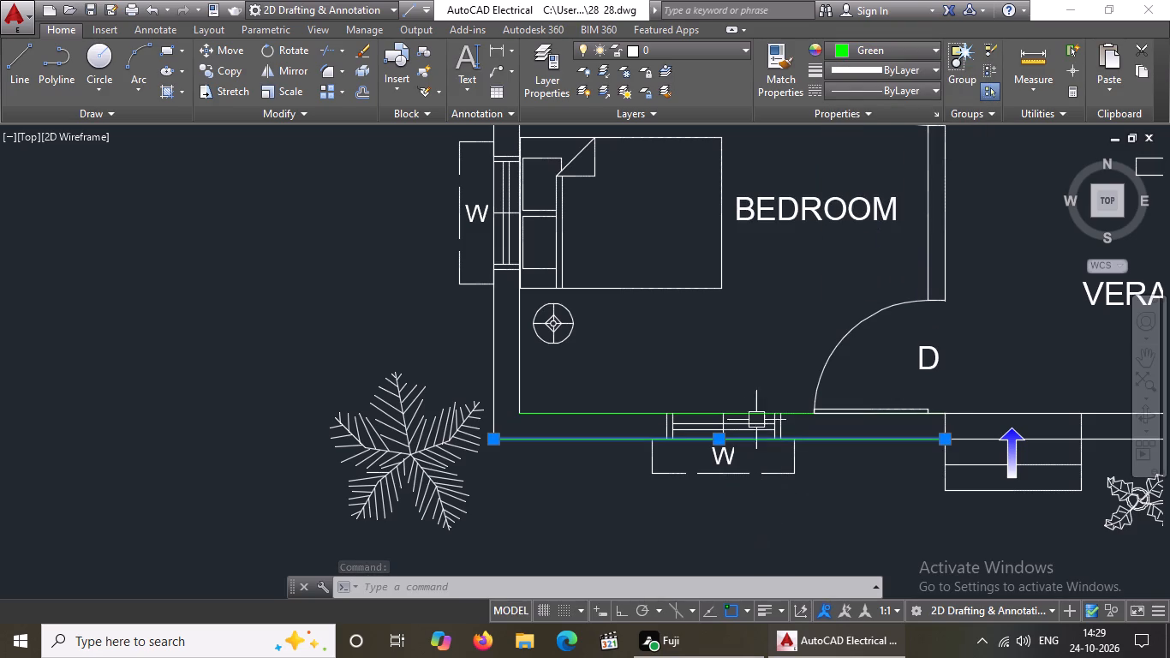
Set the outer and inner front wall lines along the verandah and entrance steps to Green.
{"action": "scroll", "coordinate": [755, 398], "scroll_direction": "down", "scroll_amount": 3}
{"action": "scroll", "coordinate": [852, 412], "scroll_direction": "up", "scroll_amount": 1}
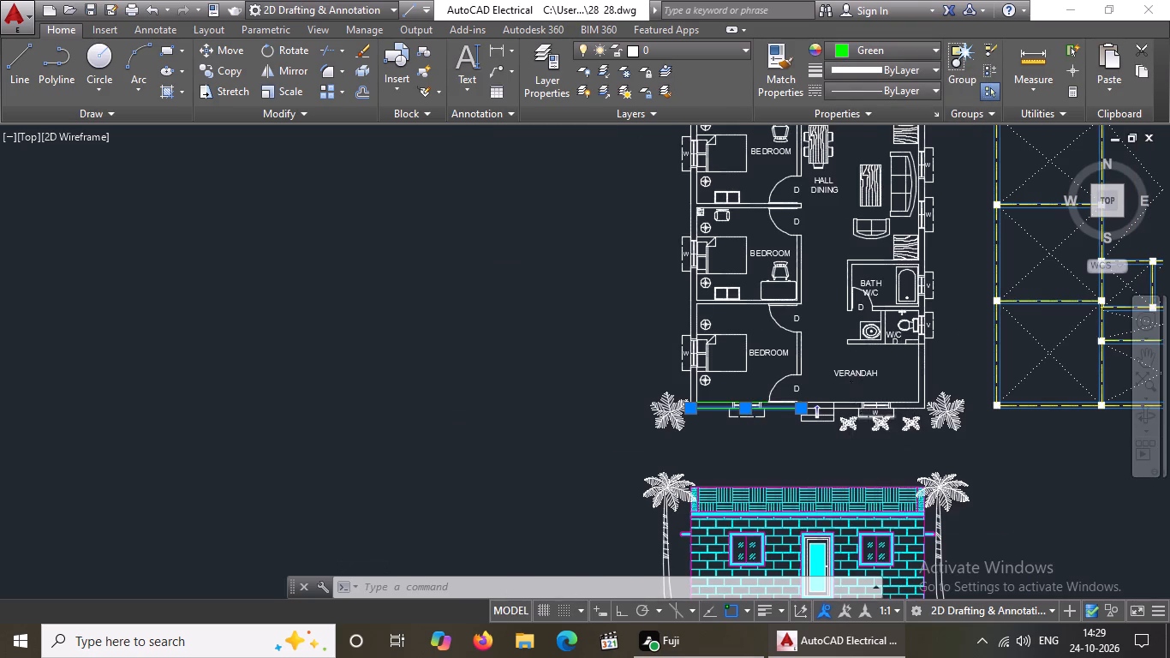
{"action": "scroll", "coordinate": [852, 412], "scroll_direction": "up", "scroll_amount": 3}
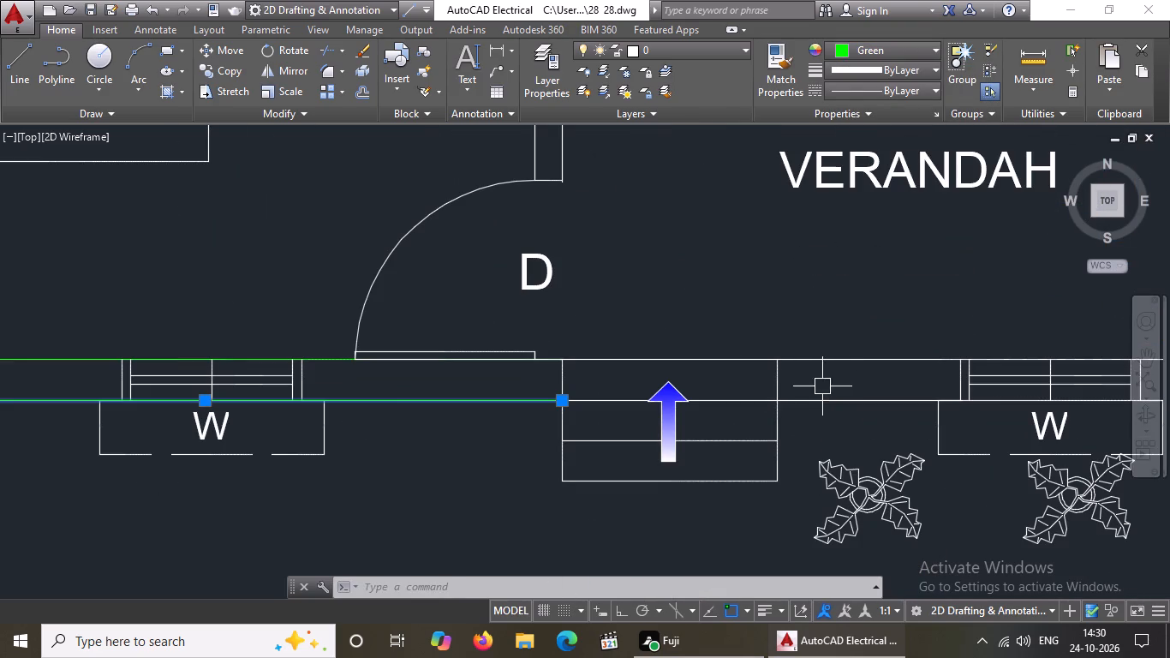
{"action": "left_click", "coordinate": [825, 357]}
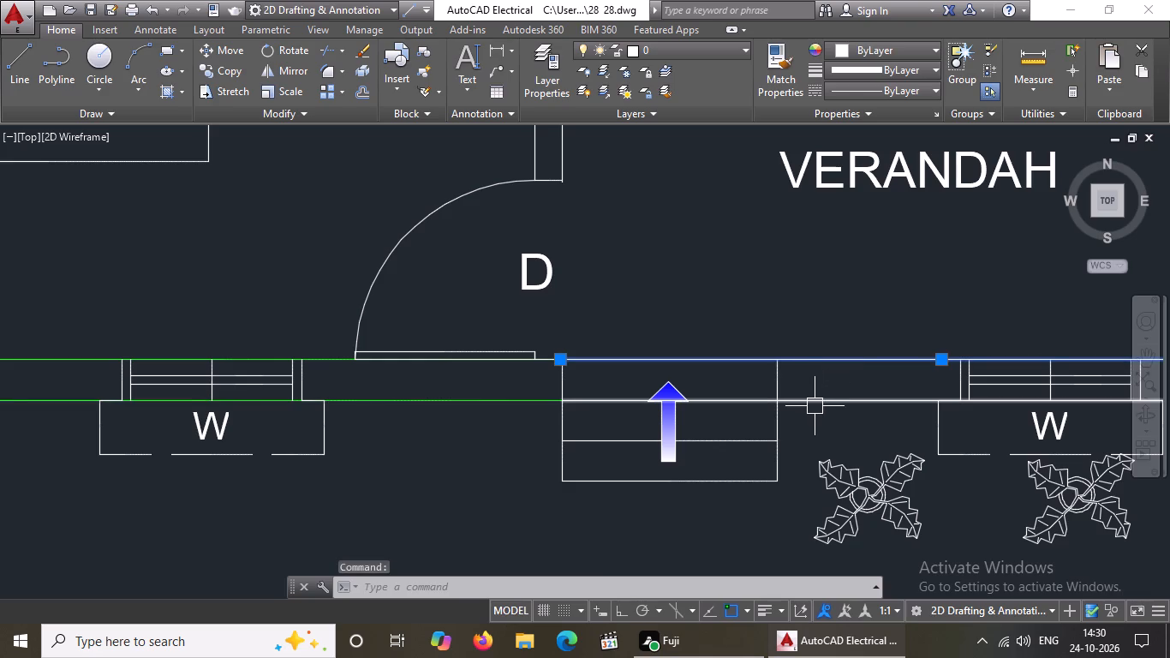
{"action": "left_click", "coordinate": [811, 405]}
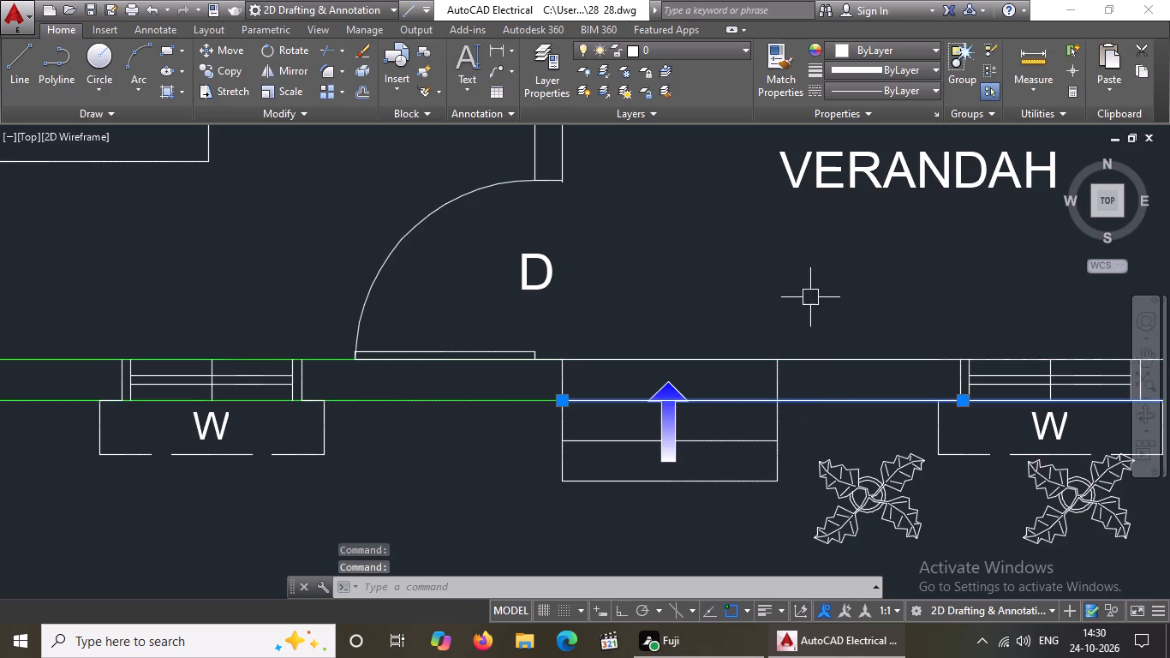
{"action": "left_click", "coordinate": [908, 49]}
{"action": "left_click", "coordinate": [871, 224]}
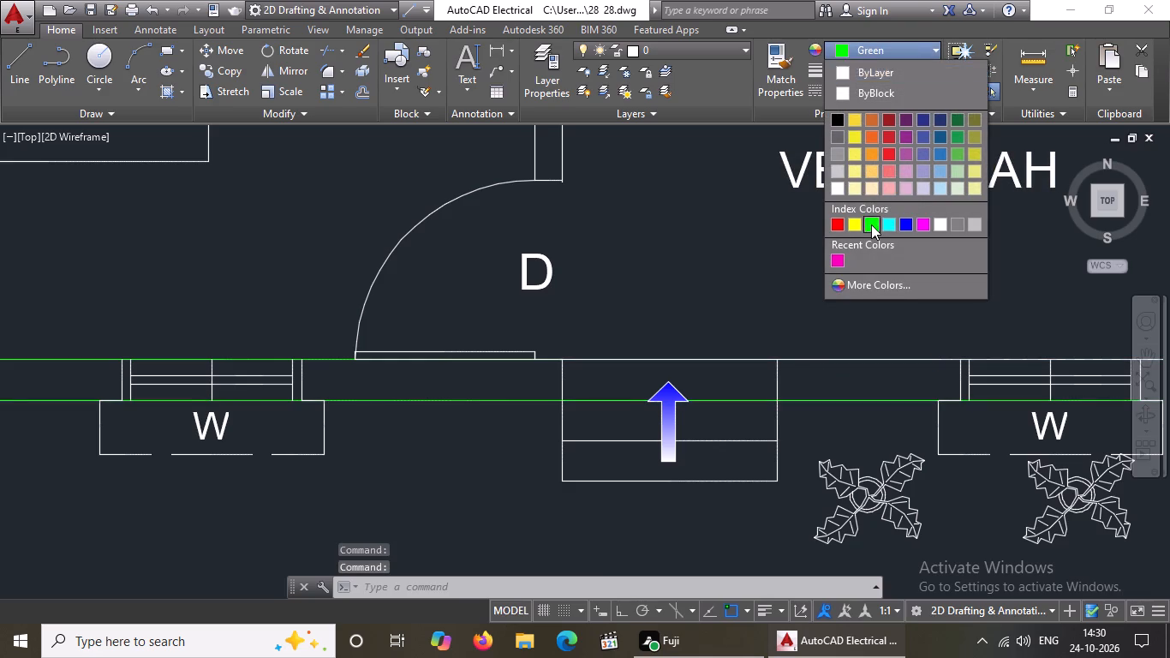
{"action": "left_click", "coordinate": [838, 361]}
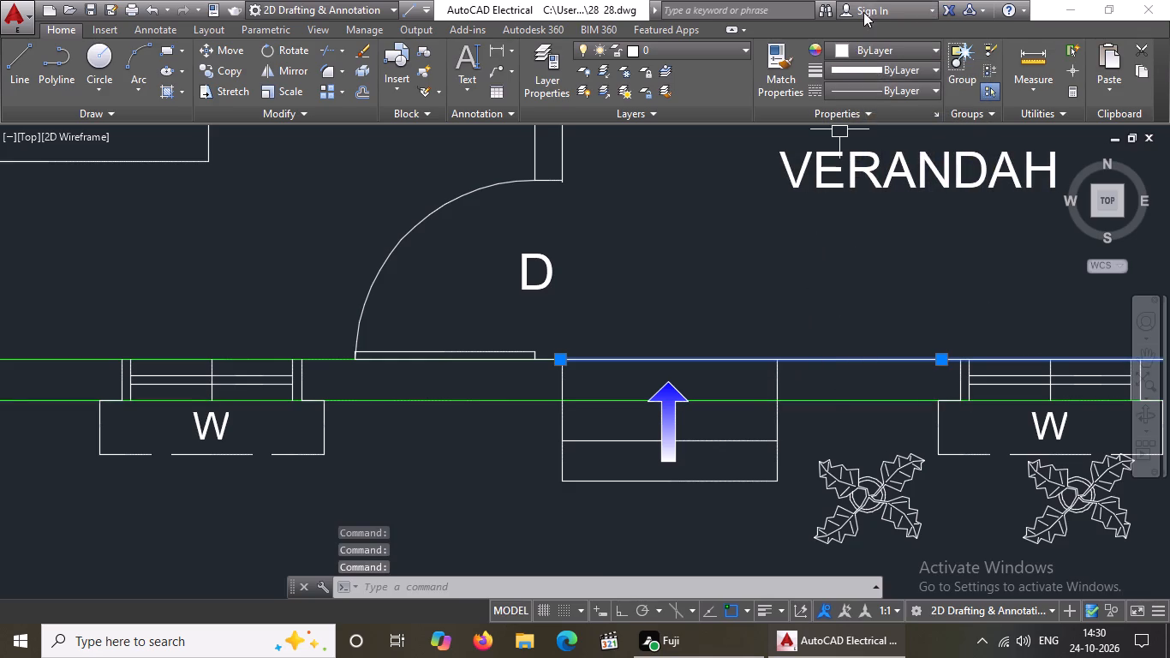
{"action": "left_click", "coordinate": [865, 45]}
{"action": "left_click", "coordinate": [866, 220]}
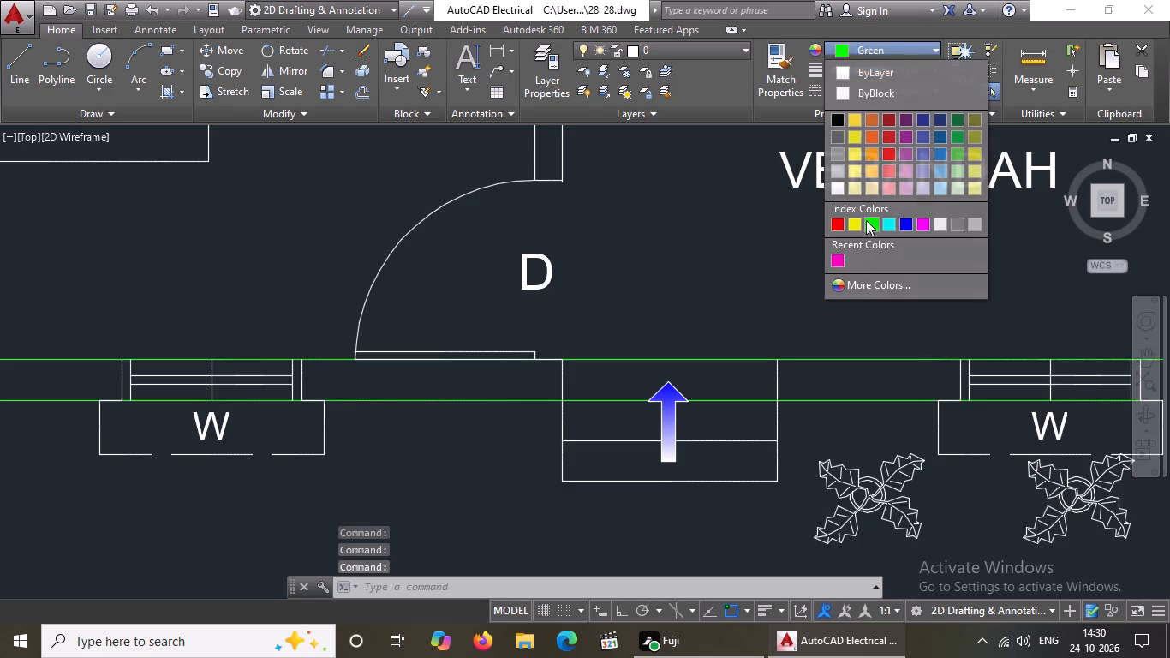
Set the outer and inner lines of the exterior side wall beside the lowest bedroom to Green.
{"action": "scroll", "coordinate": [864, 225], "scroll_direction": "down", "scroll_amount": 3}
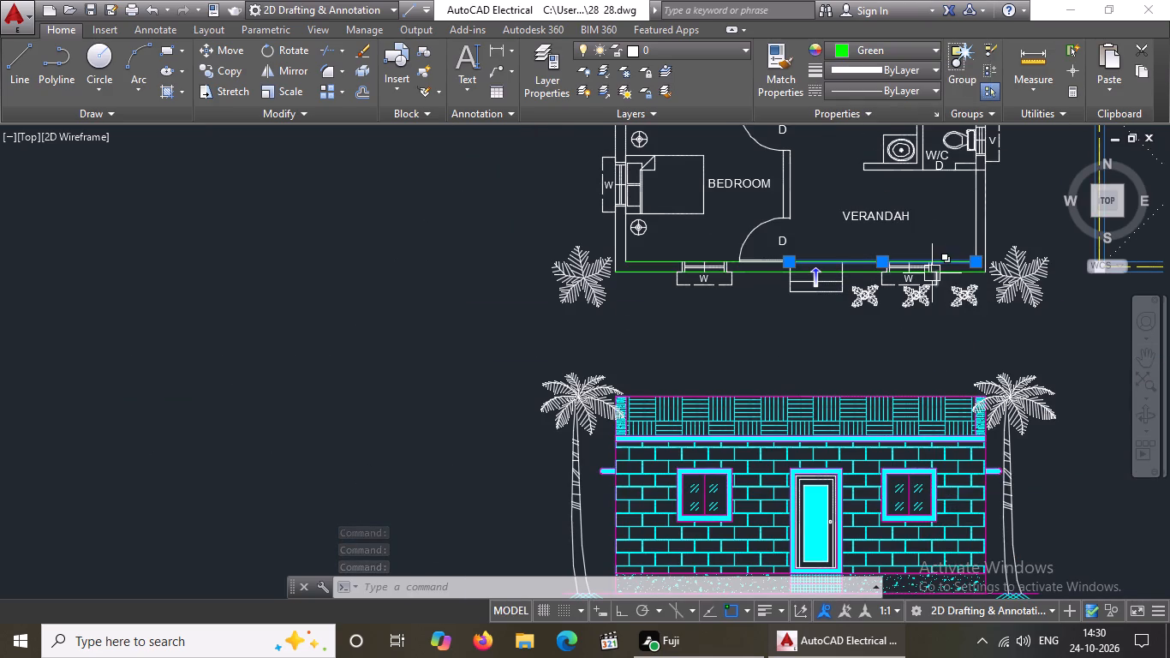
{"action": "middle_click_drag", "start_coordinate": [910, 272], "coordinate": [830, 404]}
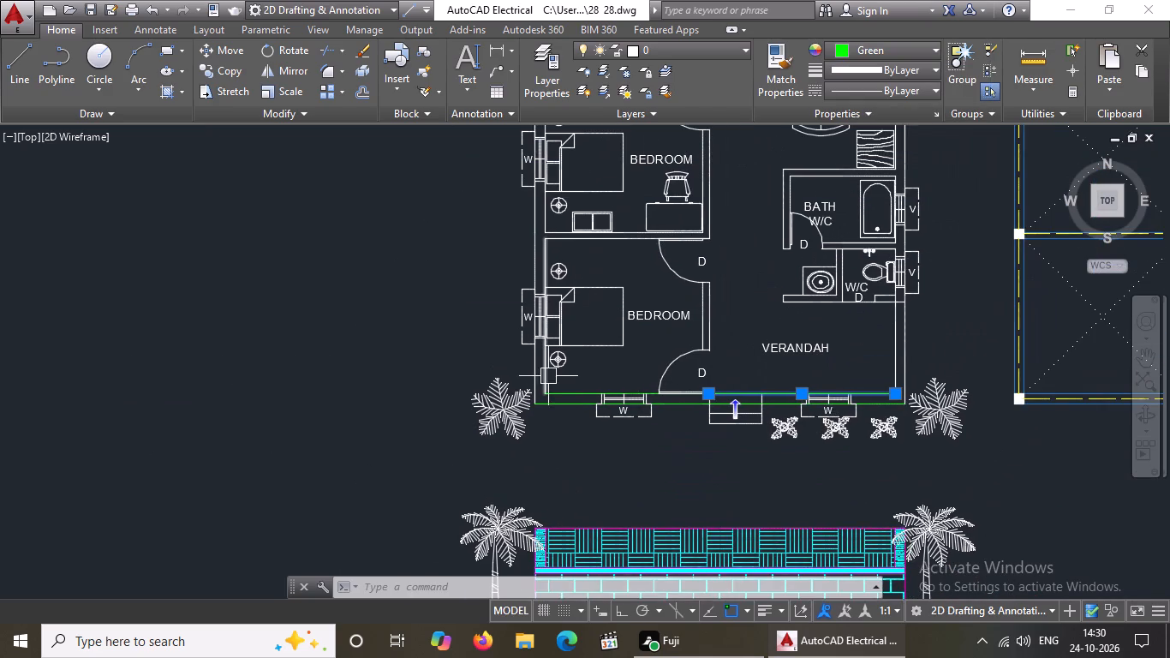
{"action": "scroll", "coordinate": [546, 376], "scroll_direction": "up", "scroll_amount": 2}
{"action": "left_click", "coordinate": [505, 371]}
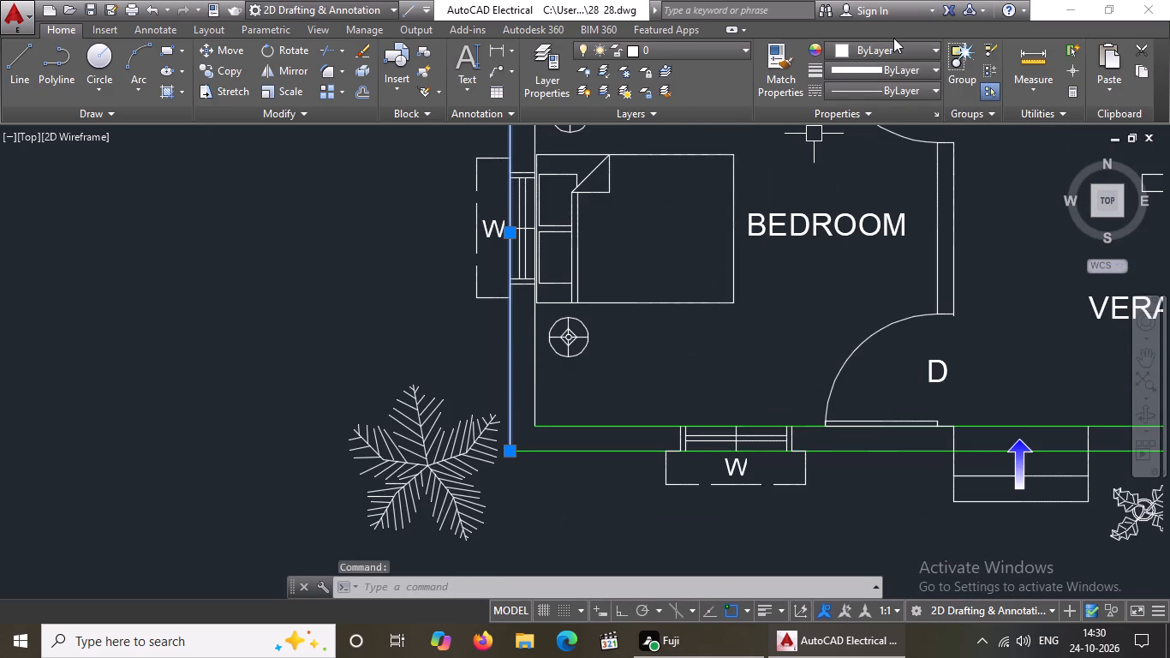
{"action": "left_click", "coordinate": [893, 46]}
{"action": "left_click", "coordinate": [869, 223]}
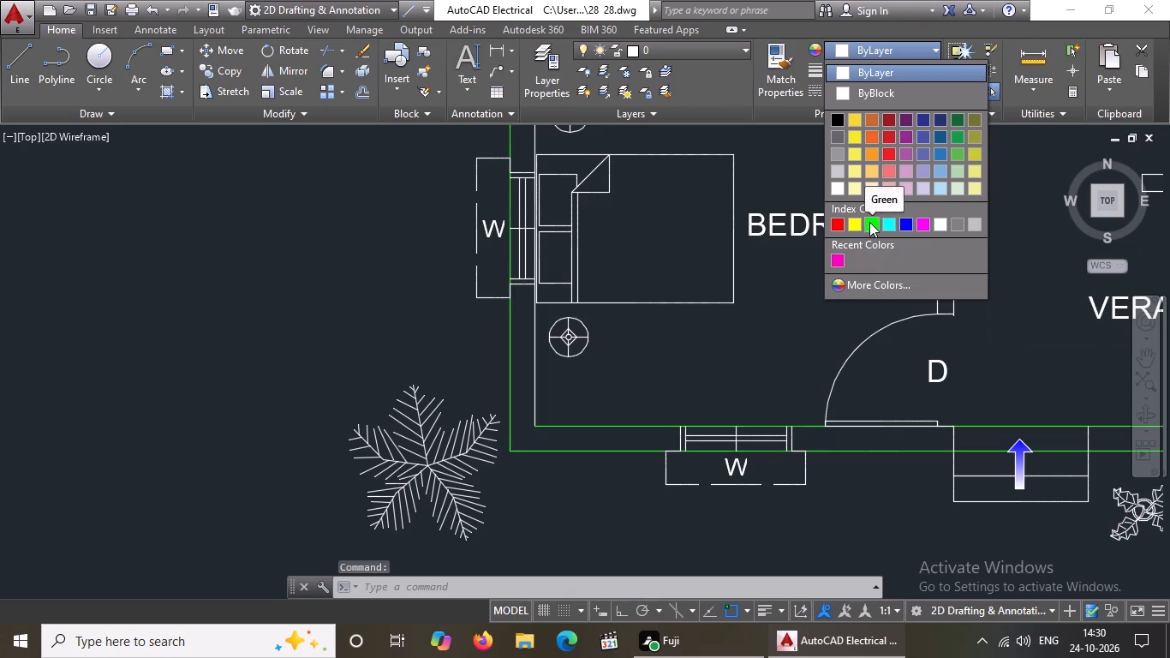
{"action": "left_click", "coordinate": [530, 391]}
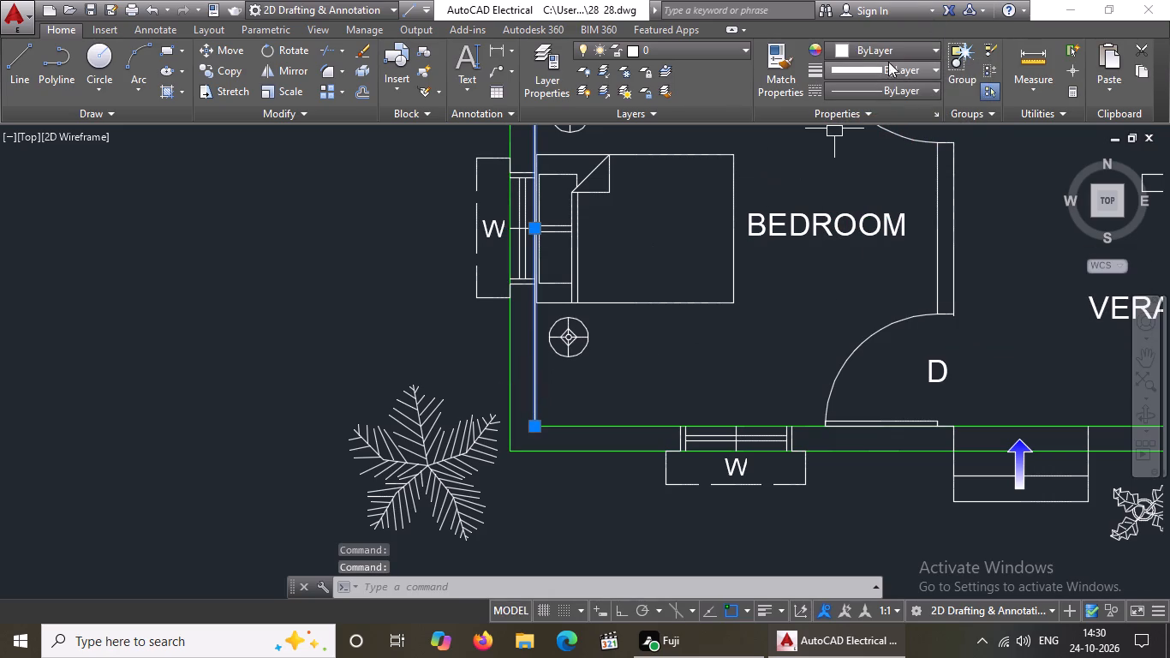
{"action": "left_click", "coordinate": [887, 51]}
{"action": "left_click", "coordinate": [870, 225]}
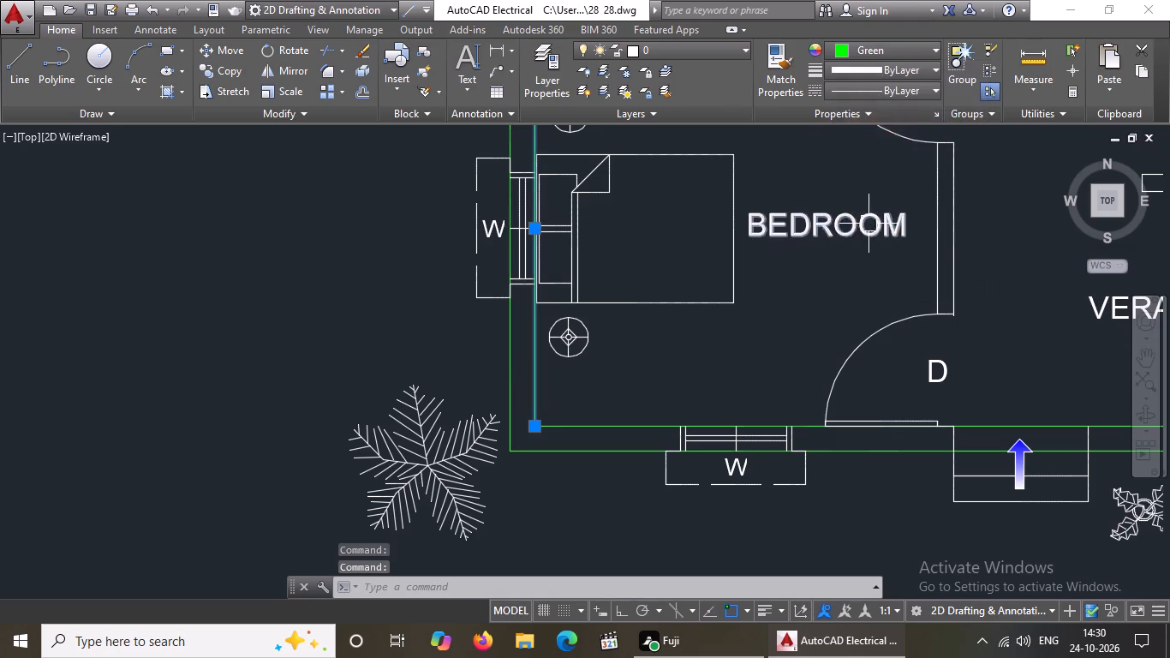
Set the bedroom-side line of the wall between the lowest bedroom and the verandah to Green.
{"action": "scroll", "coordinate": [854, 220], "scroll_direction": "down", "scroll_amount": 2}
{"action": "scroll", "coordinate": [916, 198], "scroll_direction": "up", "scroll_amount": 1}
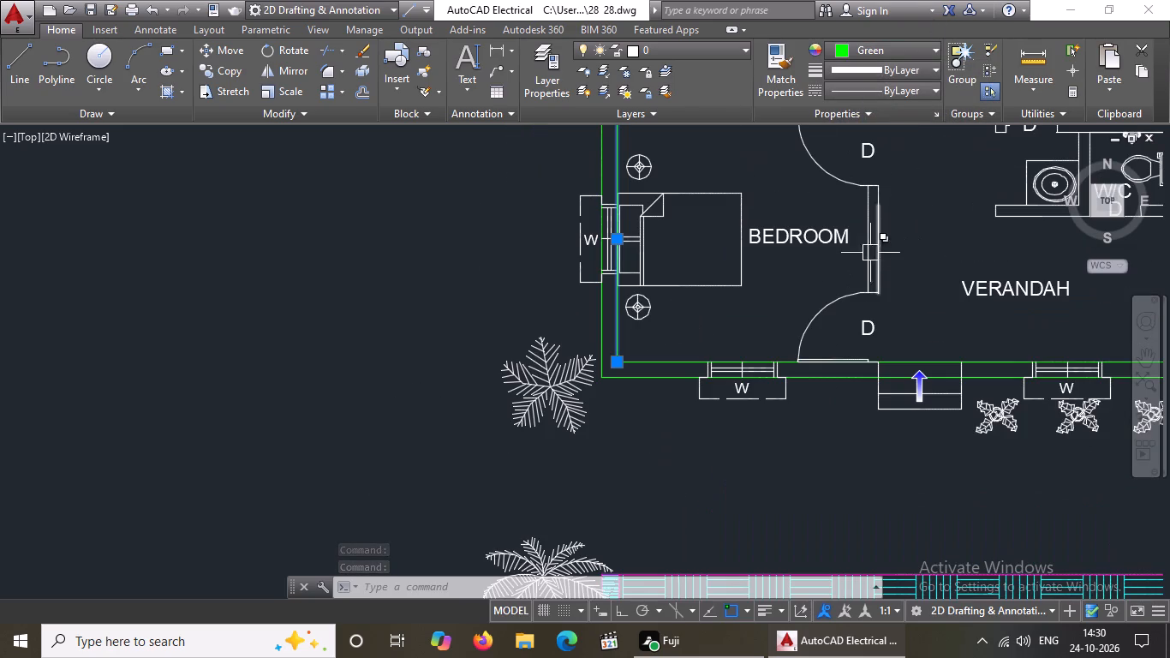
{"action": "left_click", "coordinate": [862, 235]}
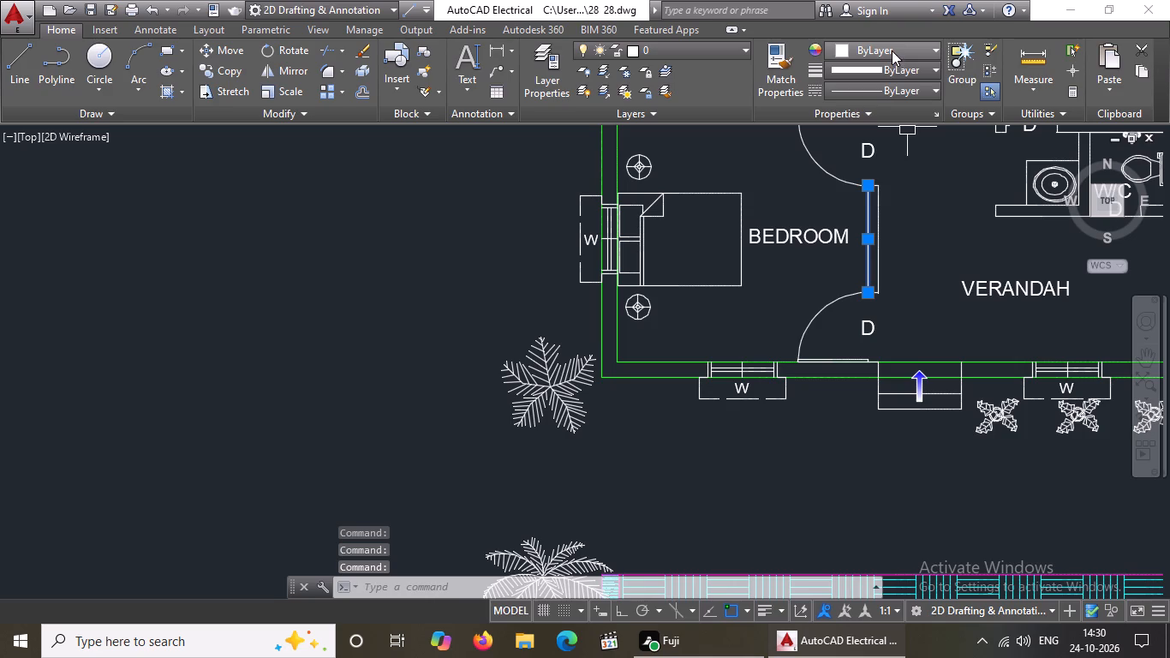
{"action": "left_click", "coordinate": [892, 51]}
{"action": "left_click", "coordinate": [867, 221]}
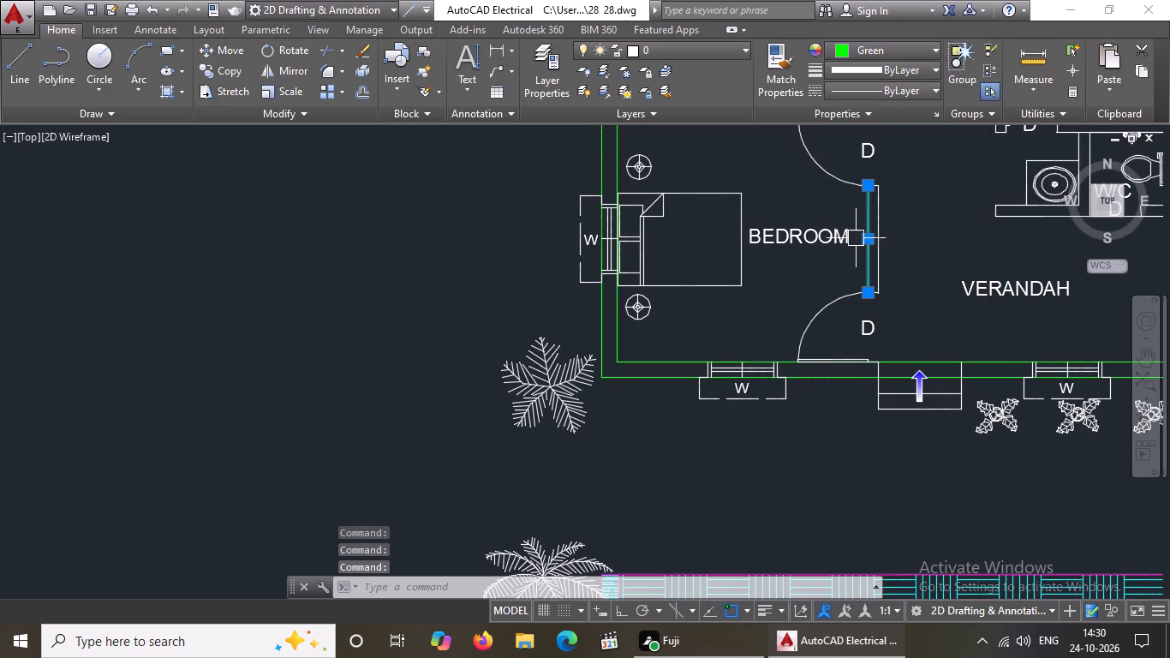
Delete the short line segment at the upper end of that wall's verandah-side face.
{"action": "left_click", "coordinate": [877, 204]}
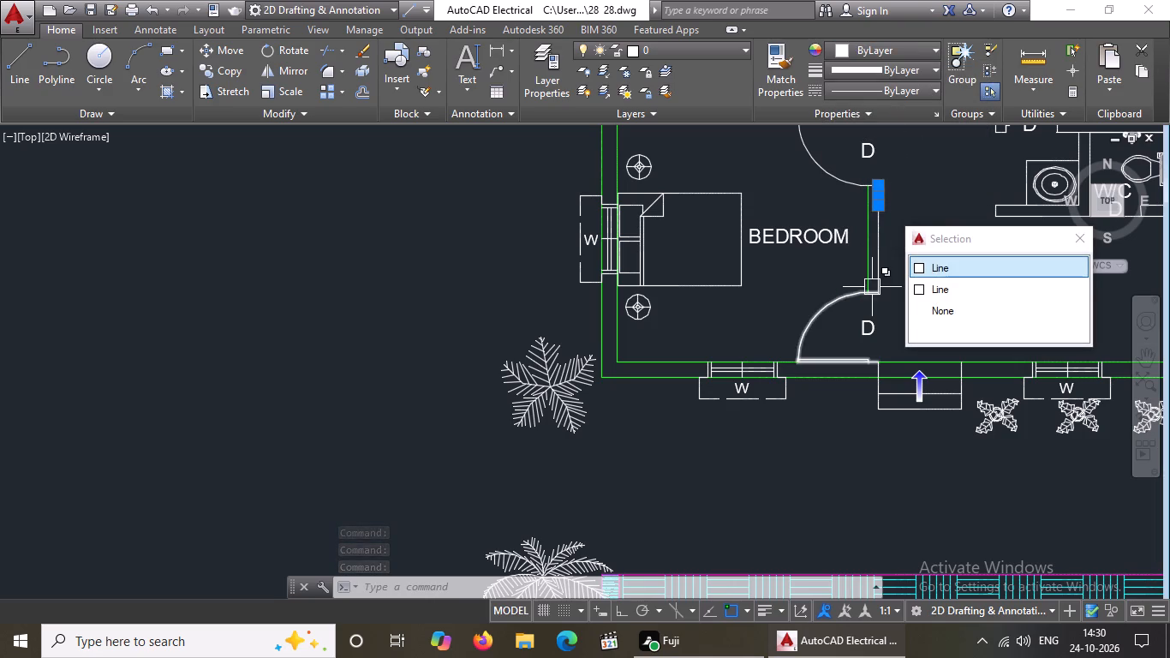
{"action": "key", "text": "Delete"}
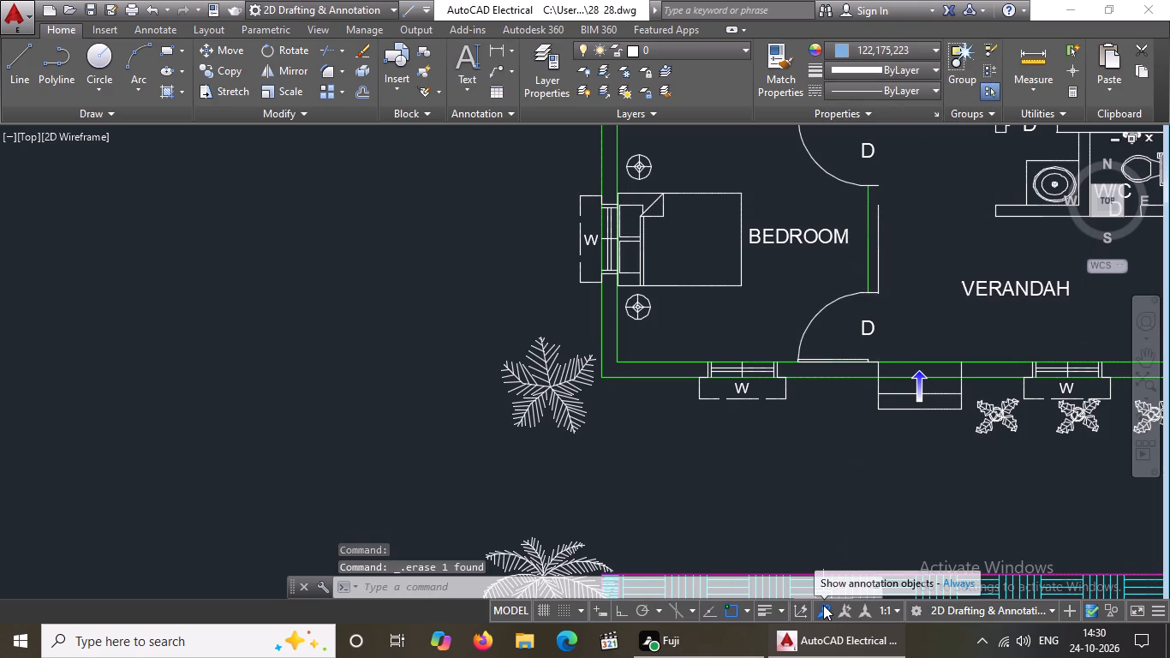
Extend the verandah-side line of the lowest bedroom's wall up to the jamb line of the upper door.
{"action": "type", "text": "EX"}
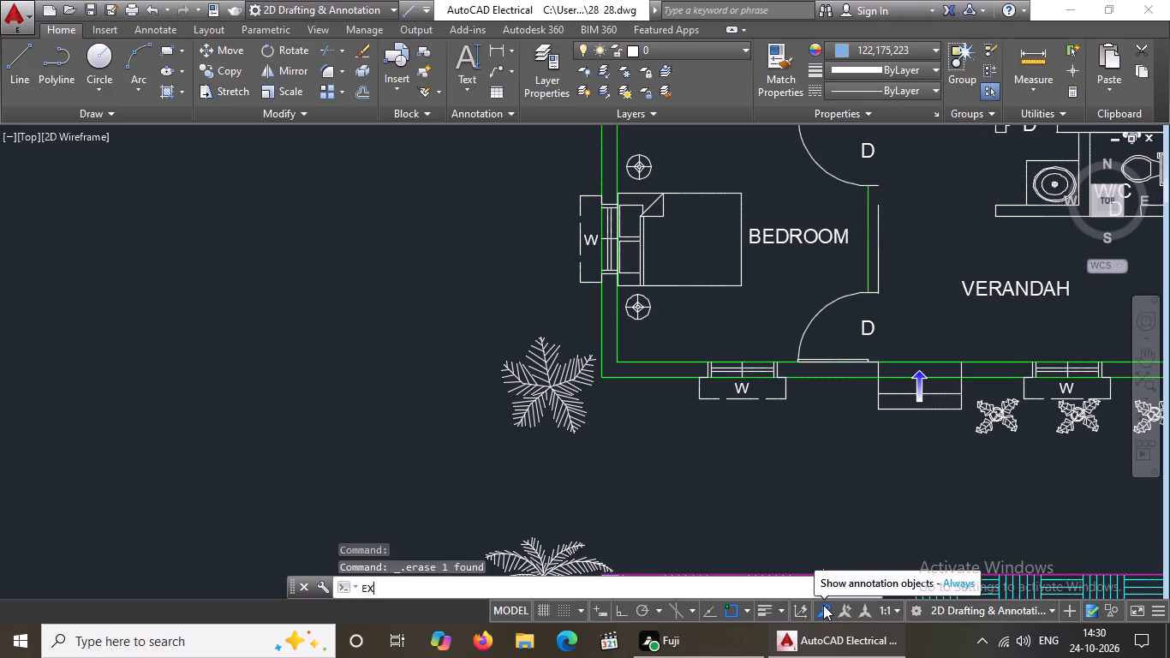
{"action": "key", "text": "Return"}
{"action": "key", "text": "Return"}
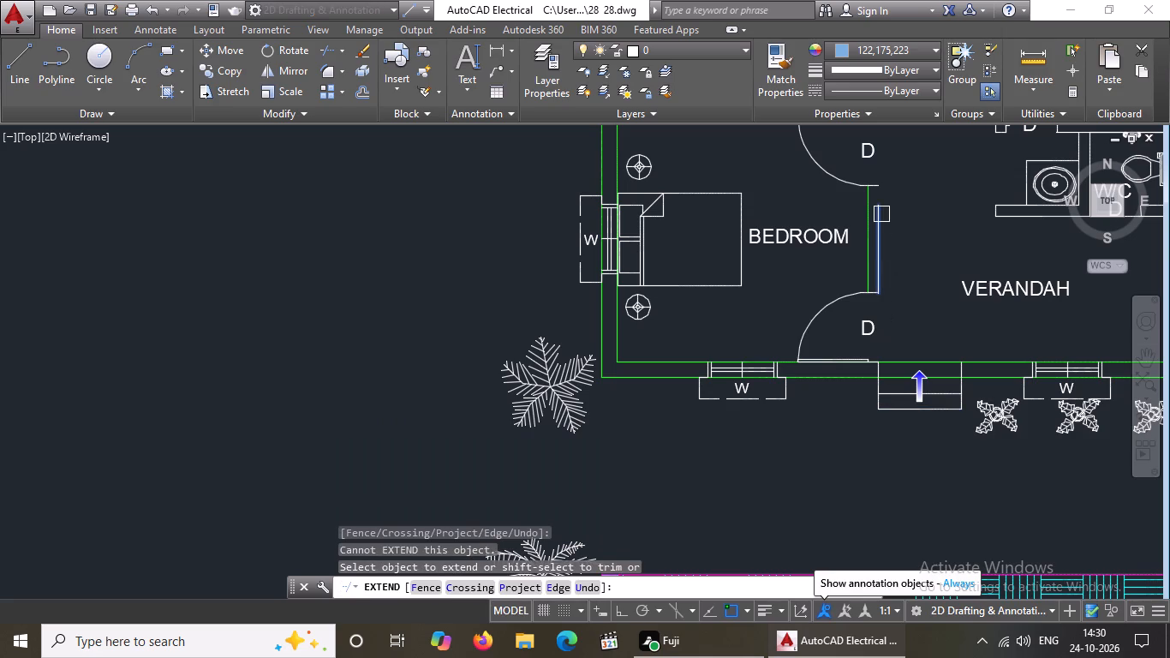
{"action": "left_click", "coordinate": [881, 213]}
{"action": "left_click", "coordinate": [881, 217]}
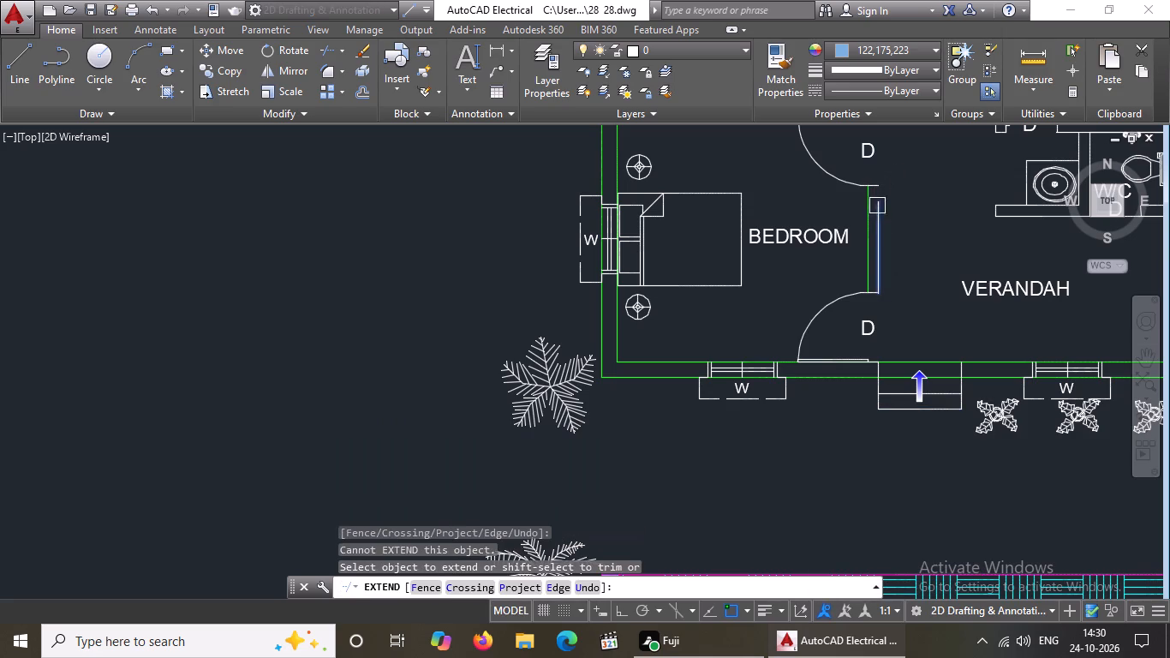
{"action": "left_click", "coordinate": [880, 215]}
{"action": "left_click", "coordinate": [881, 212]}
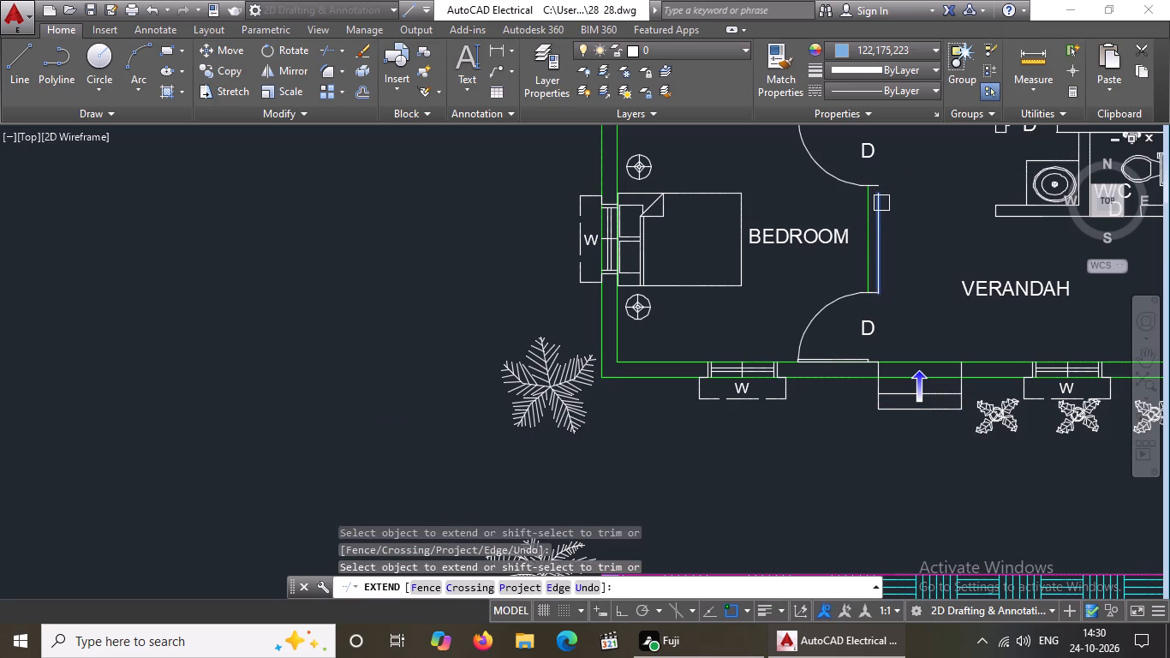
{"action": "left_click", "coordinate": [882, 202]}
{"action": "left_click", "coordinate": [880, 215]}
{"action": "left_click", "coordinate": [878, 217]}
{"action": "key", "text": "Escape"}
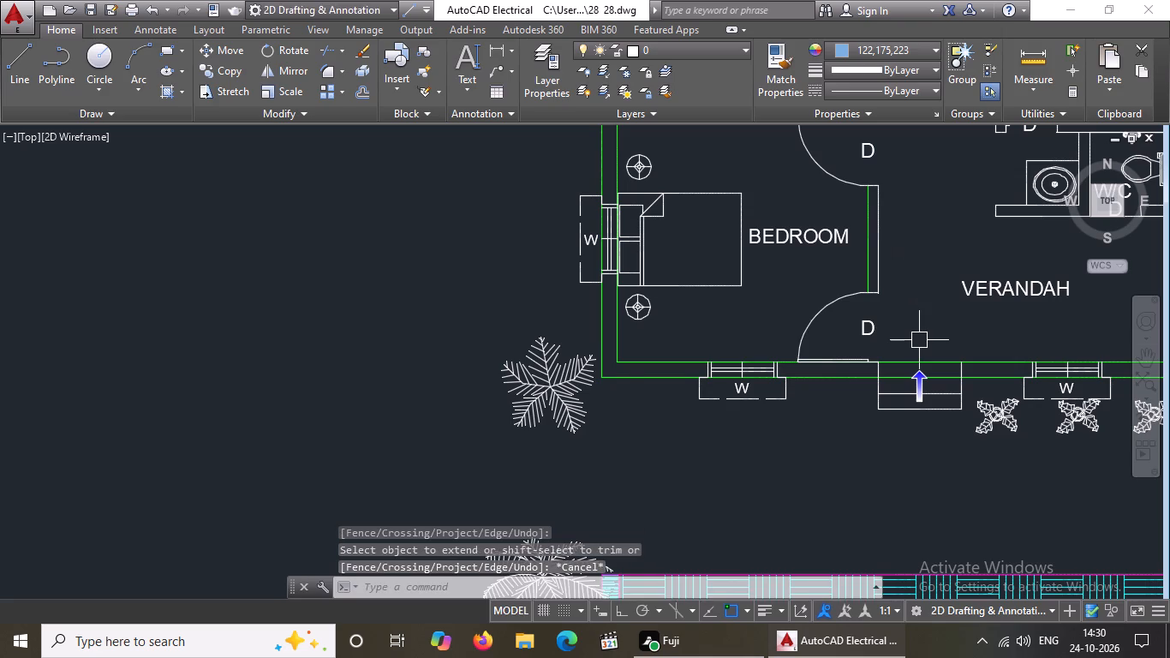
Set the verandah-side line of the wall between the lowest bedroom and the verandah to Green.
{"action": "scroll", "coordinate": [896, 233], "scroll_direction": "up", "scroll_amount": 1}
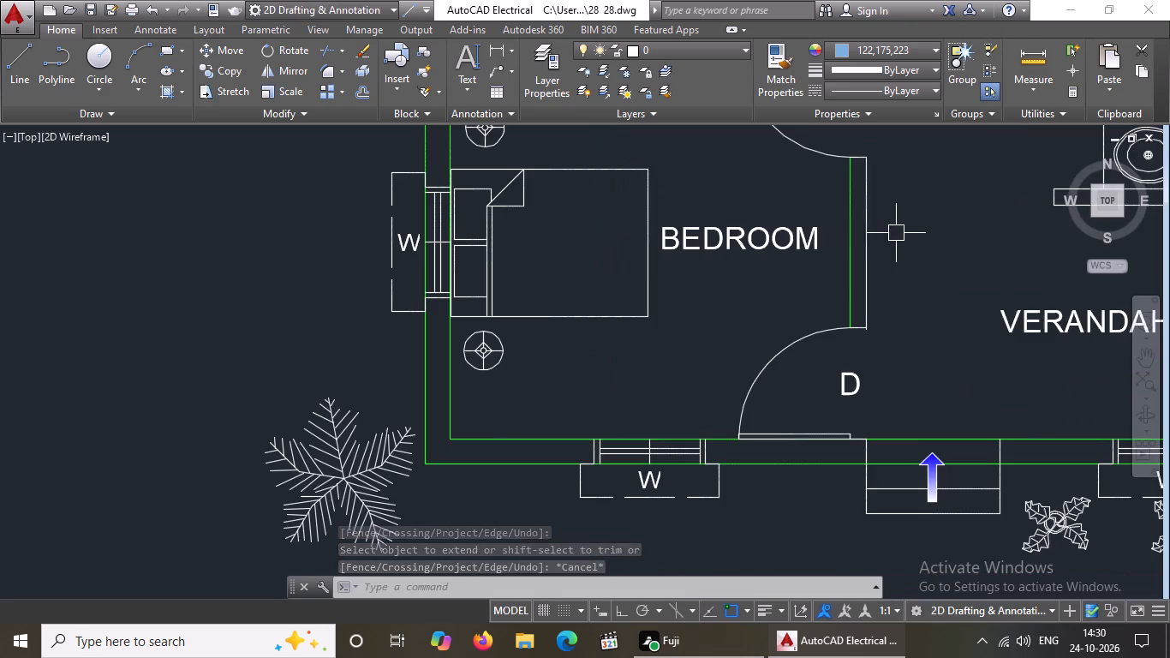
{"action": "left_click", "coordinate": [867, 252]}
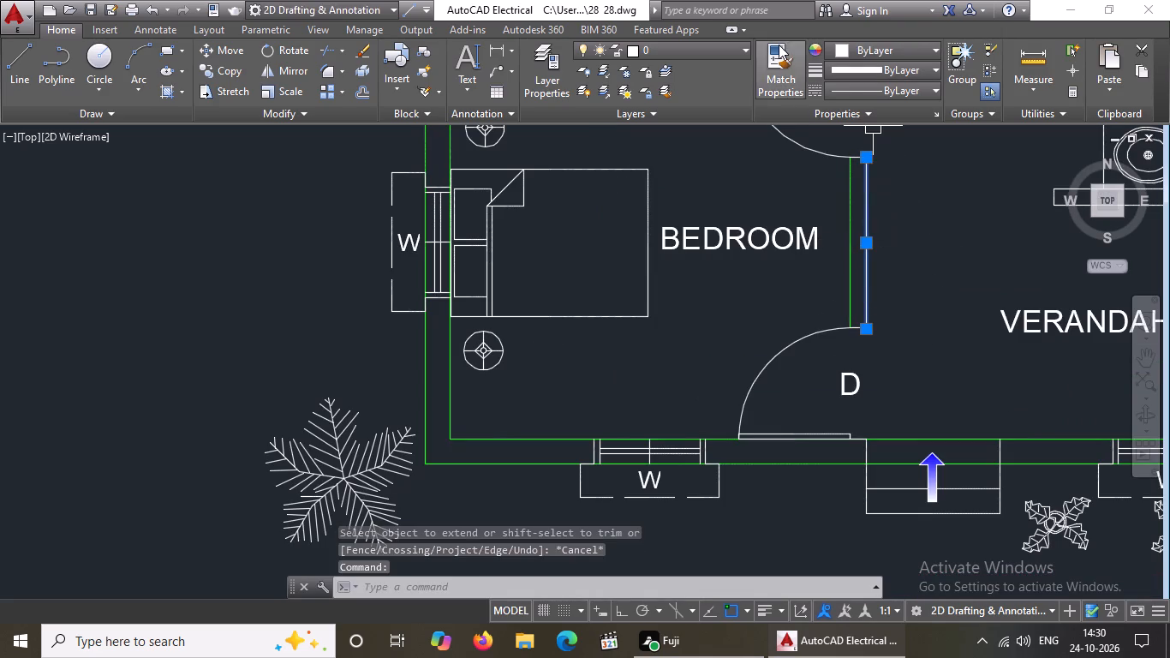
{"action": "left_click", "coordinate": [843, 55]}
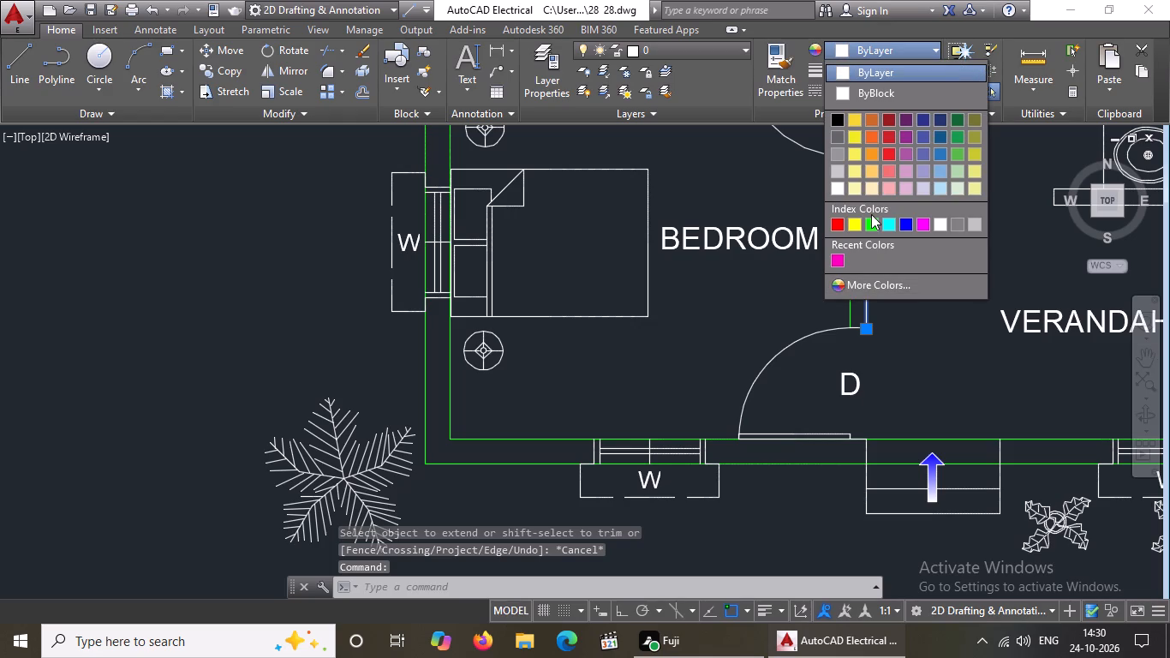
{"action": "left_click", "coordinate": [871, 215]}
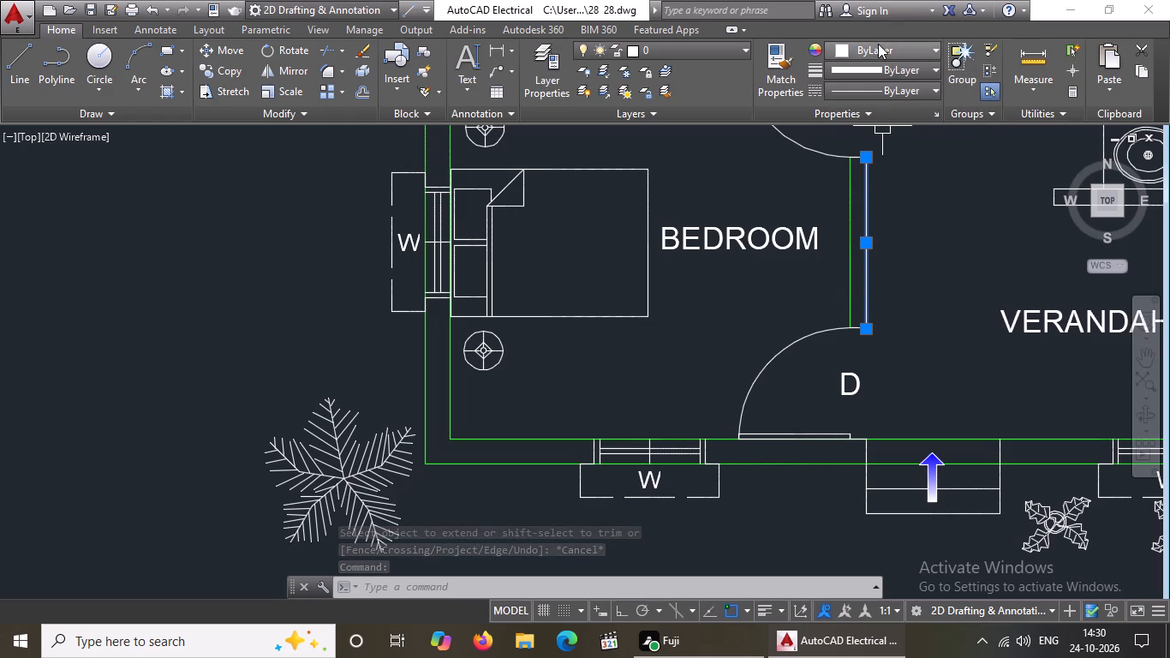
{"action": "left_click", "coordinate": [878, 44]}
{"action": "left_click", "coordinate": [875, 222]}
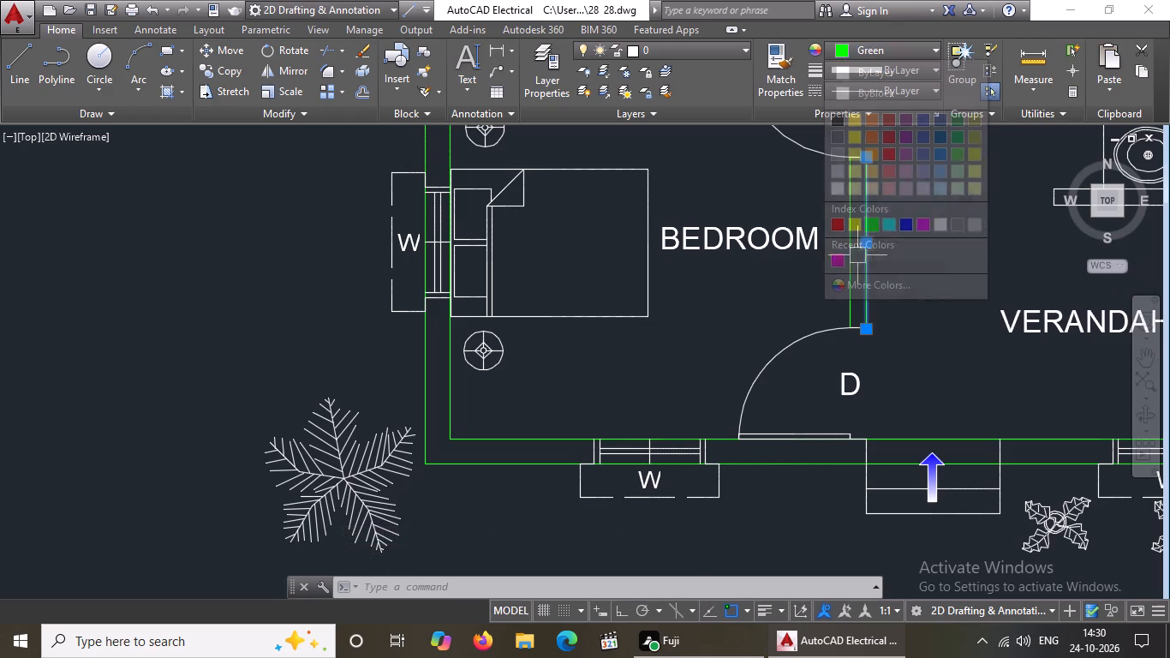
Set the inner and outer lines of the exterior side wall beside the verandah to Green.
{"action": "scroll", "coordinate": [851, 261], "scroll_direction": "down", "scroll_amount": 4}
{"action": "scroll", "coordinate": [1074, 256], "scroll_direction": "up", "scroll_amount": 3}
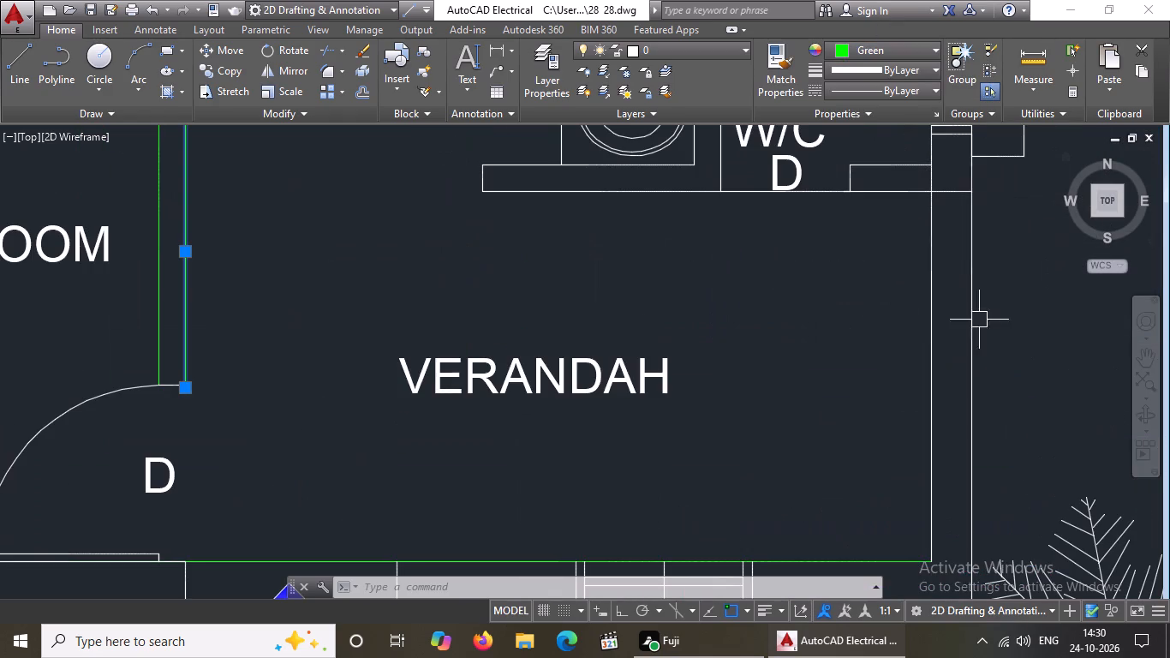
{"action": "left_click", "coordinate": [926, 348]}
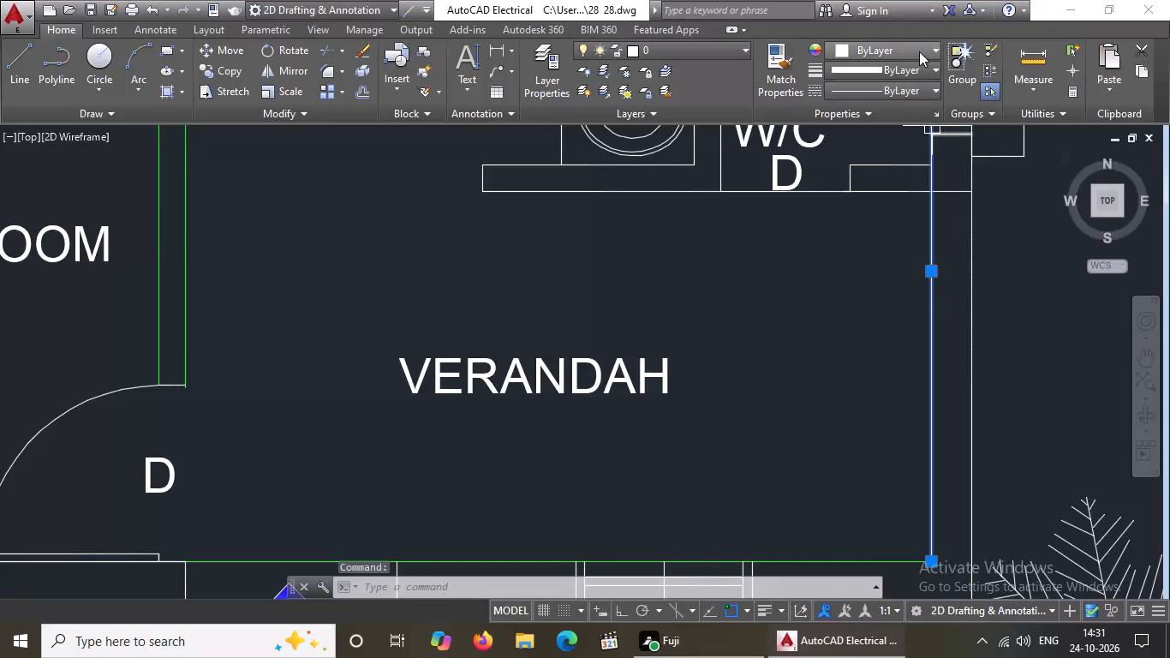
{"action": "left_click", "coordinate": [919, 51]}
{"action": "left_click", "coordinate": [875, 224]}
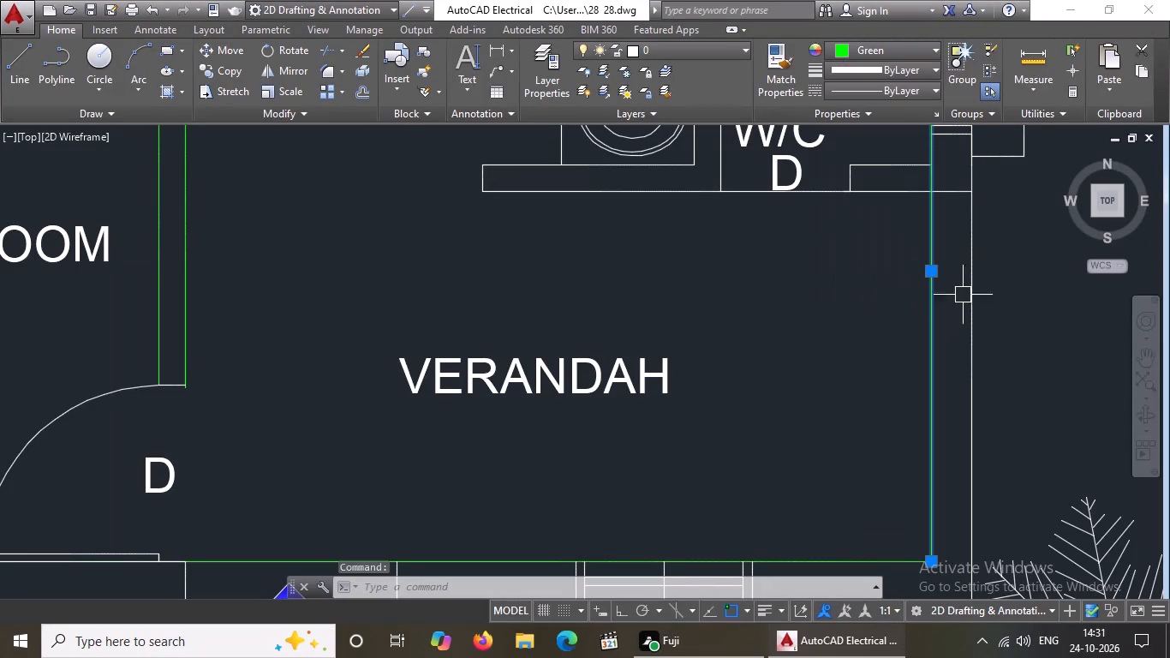
{"action": "left_click", "coordinate": [968, 284]}
{"action": "left_click_drag", "start_coordinate": [880, 42], "coordinate": [879, 50]}
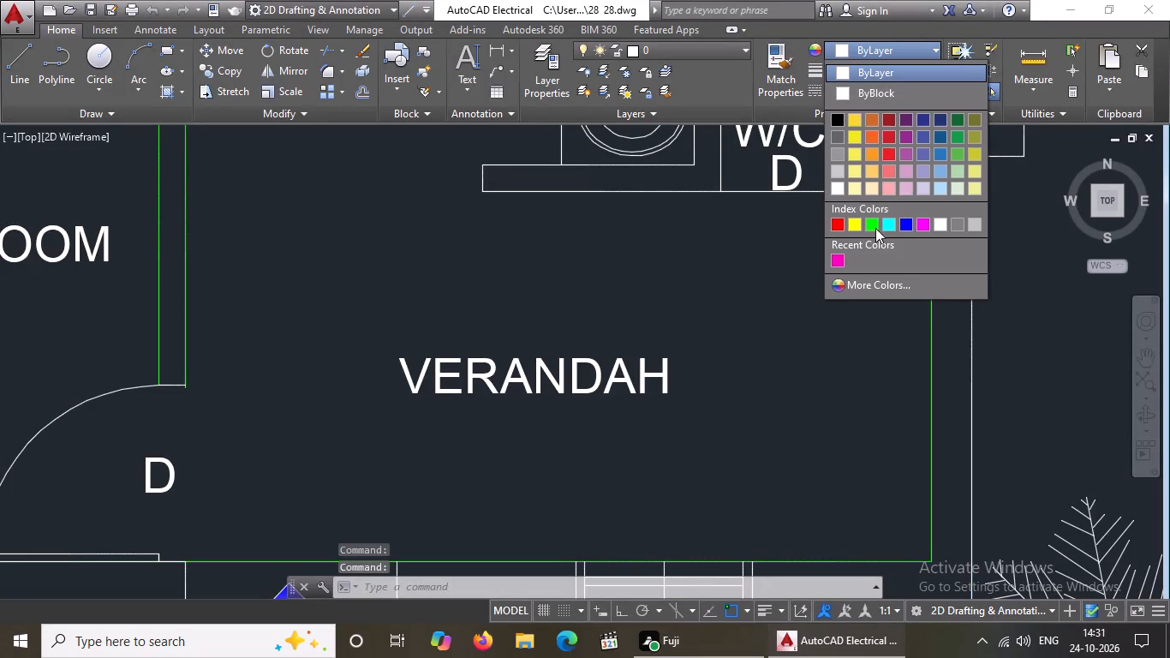
{"action": "left_click_drag", "start_coordinate": [869, 216], "coordinate": [871, 230]}
Set both lines of the partition wall between the lowest bedroom and the bedroom above it to Green.
{"action": "scroll", "coordinate": [872, 299], "scroll_direction": "down", "scroll_amount": 5}
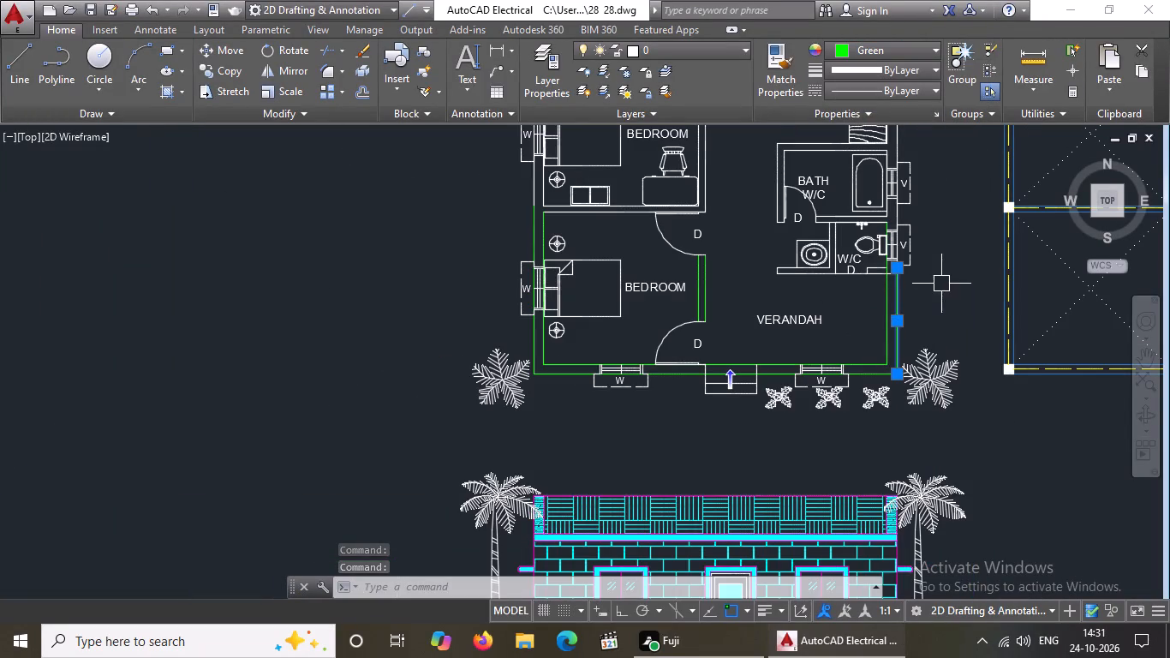
{"action": "scroll", "coordinate": [905, 226], "scroll_direction": "up", "scroll_amount": 3}
{"action": "scroll", "coordinate": [905, 226], "scroll_direction": "down", "scroll_amount": 3}
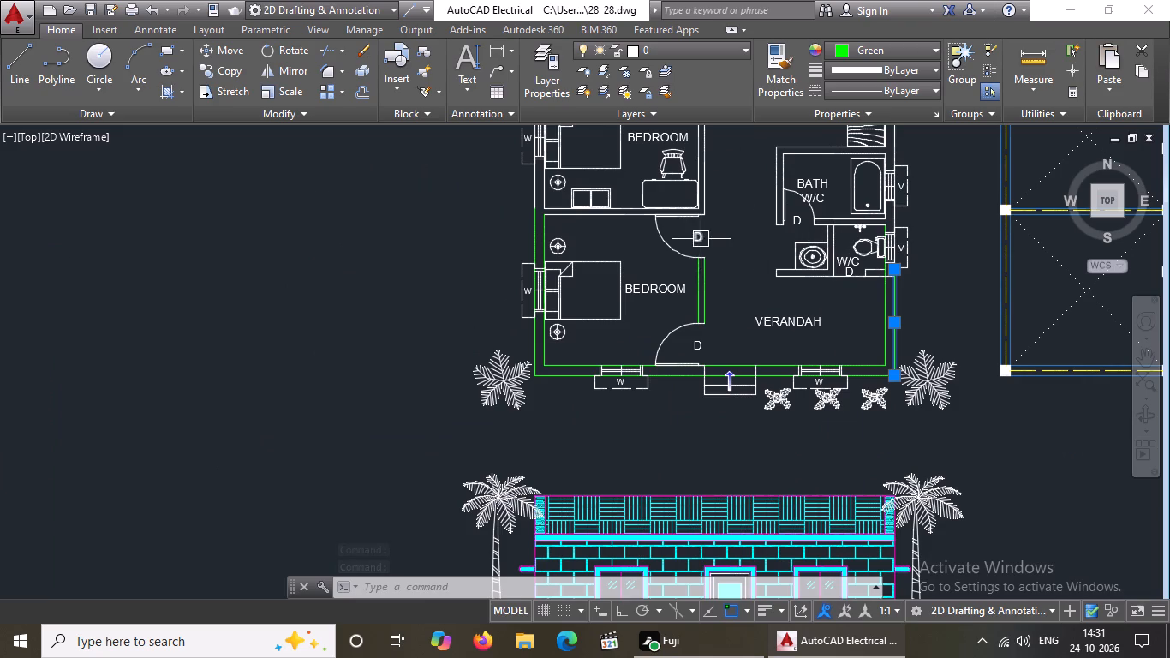
{"action": "scroll", "coordinate": [594, 213], "scroll_direction": "up", "scroll_amount": 3}
{"action": "left_click", "coordinate": [597, 217]}
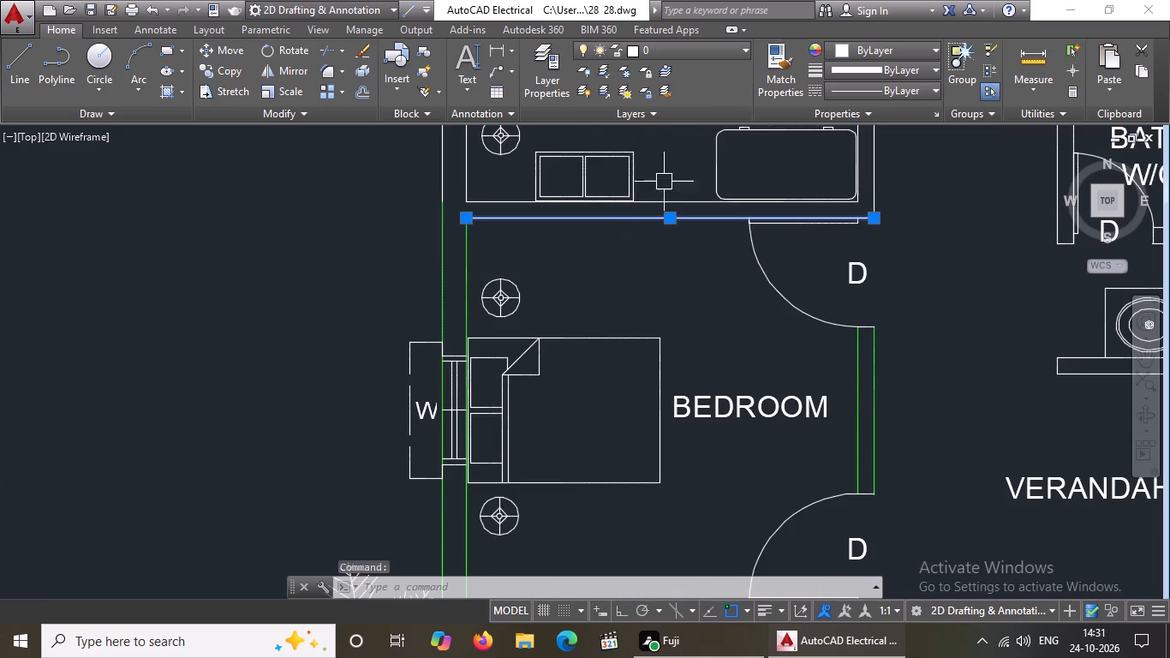
{"action": "left_click", "coordinate": [841, 42]}
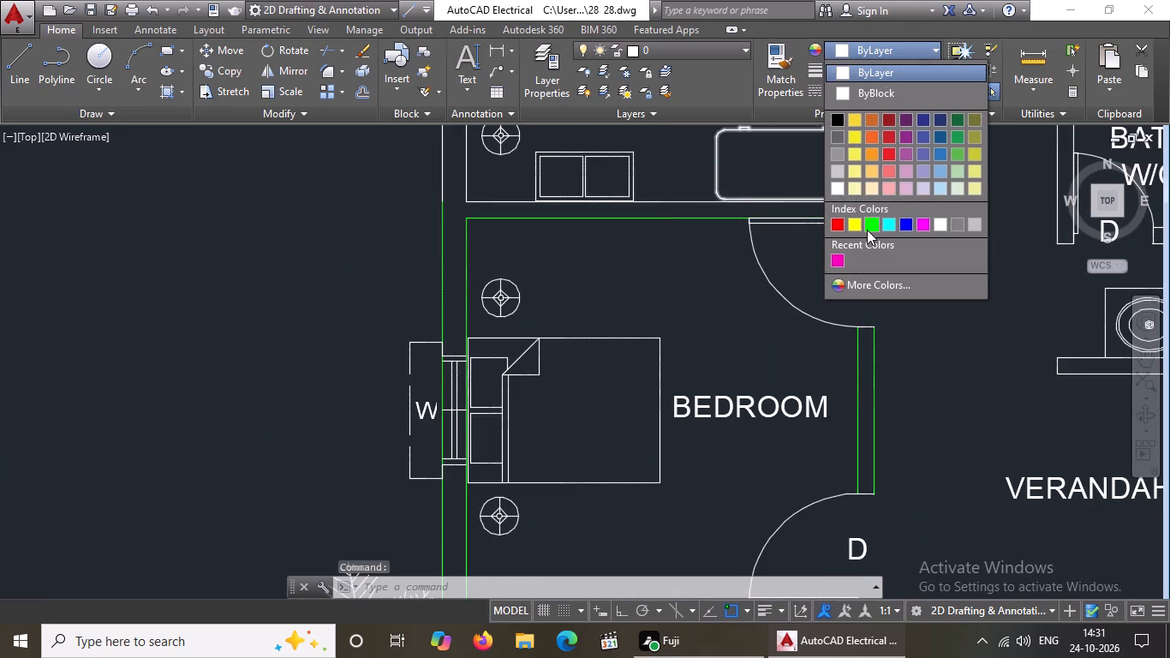
{"action": "left_click", "coordinate": [867, 230]}
{"action": "left_click", "coordinate": [693, 200]}
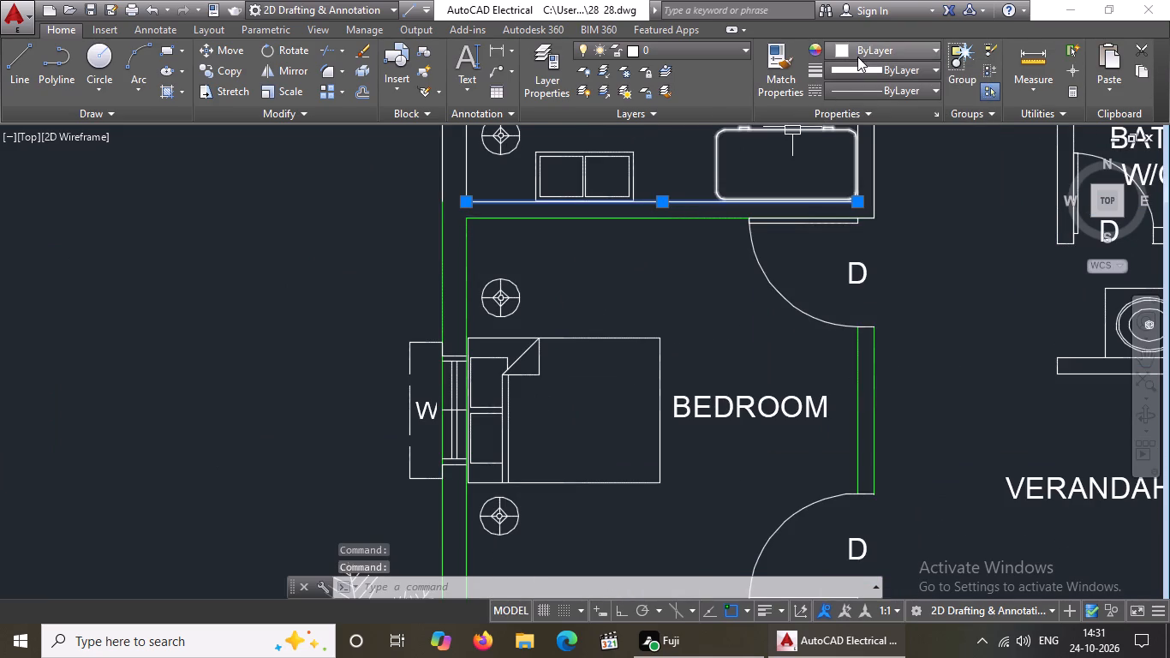
{"action": "left_click", "coordinate": [859, 48]}
{"action": "left_click", "coordinate": [869, 219]}
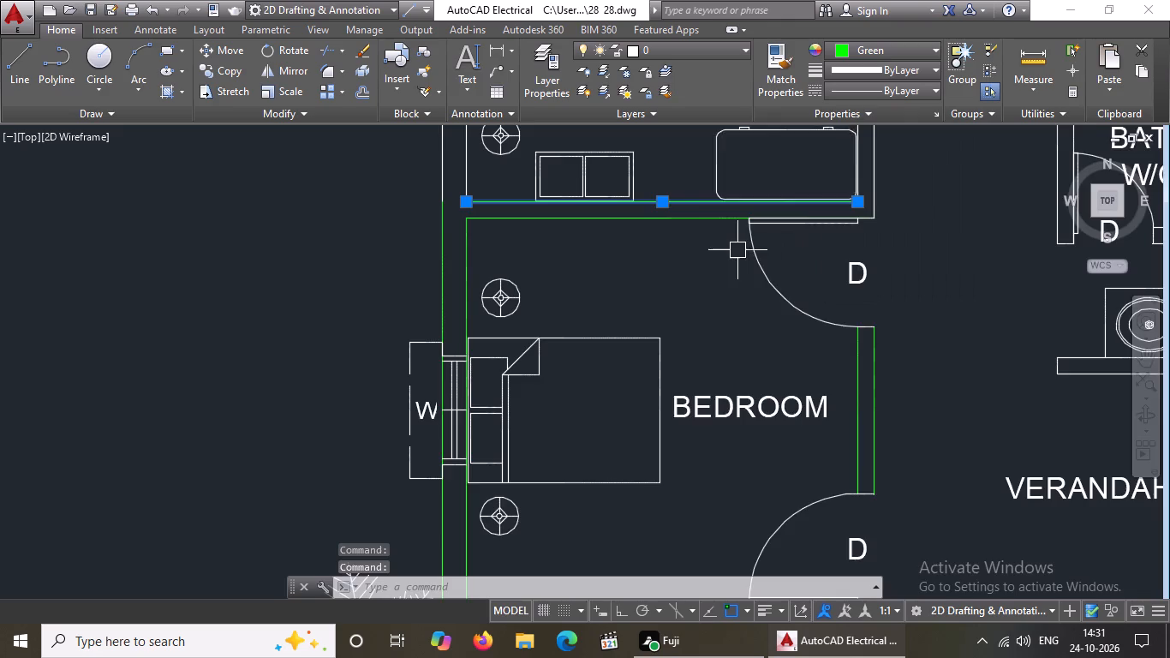
Set the verandah-side line of the wall below the washbasin to Green.
{"action": "scroll", "coordinate": [736, 243], "scroll_direction": "down", "scroll_amount": 5}
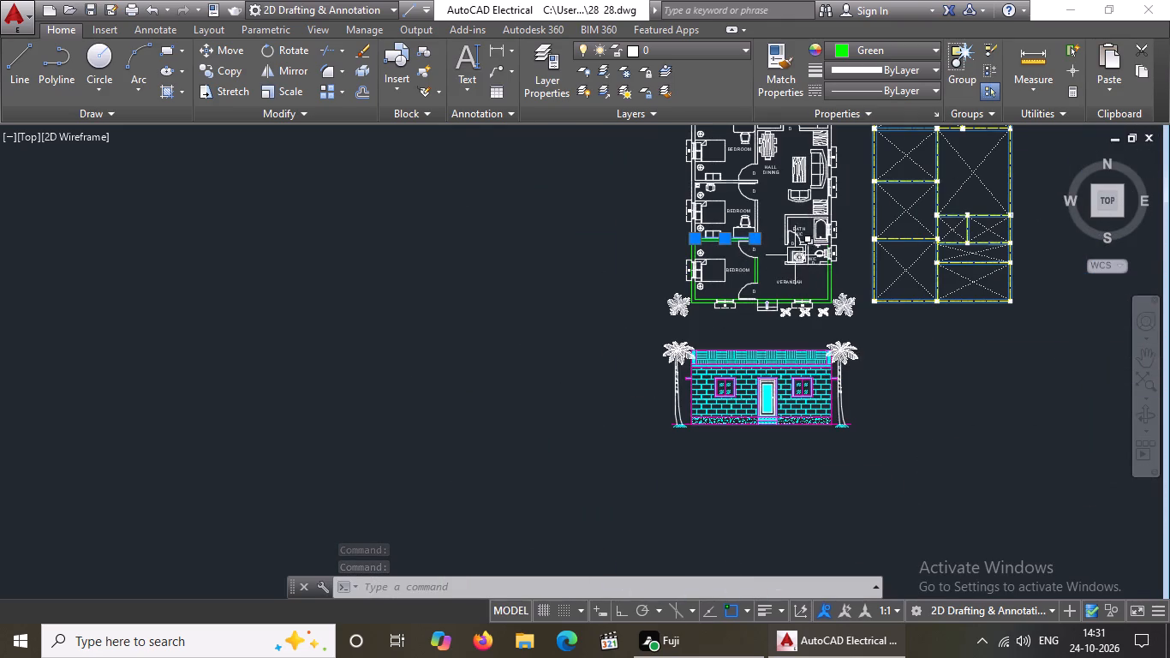
{"action": "scroll", "coordinate": [807, 263], "scroll_direction": "up", "scroll_amount": 7}
{"action": "left_click", "coordinate": [728, 266]}
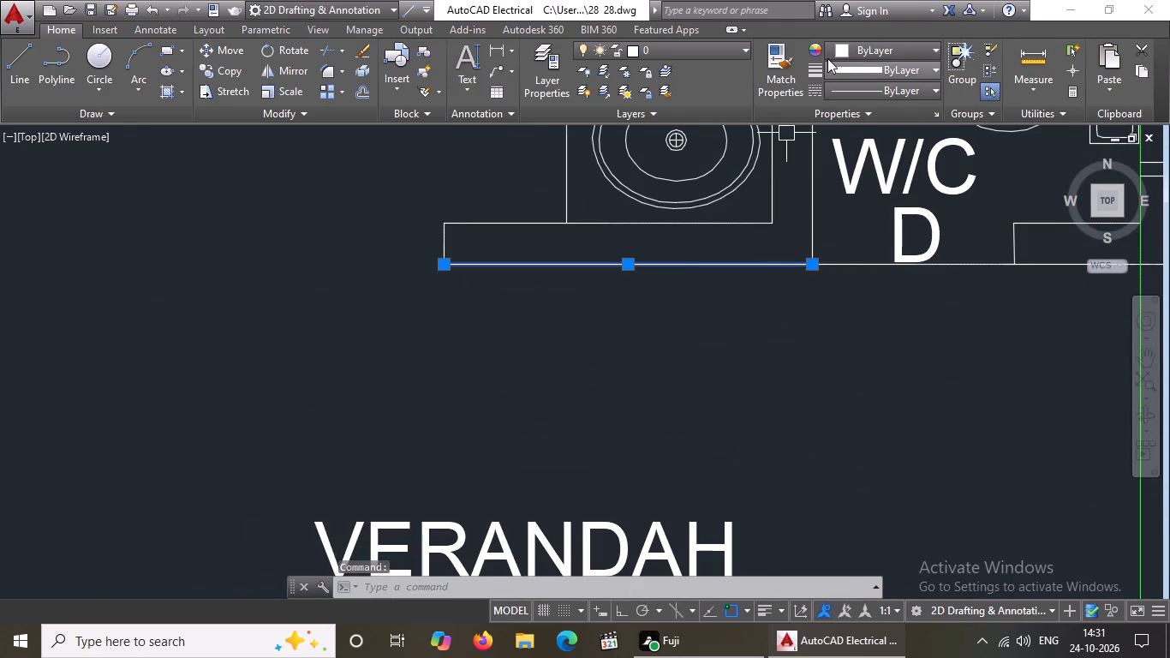
{"action": "left_click", "coordinate": [866, 56]}
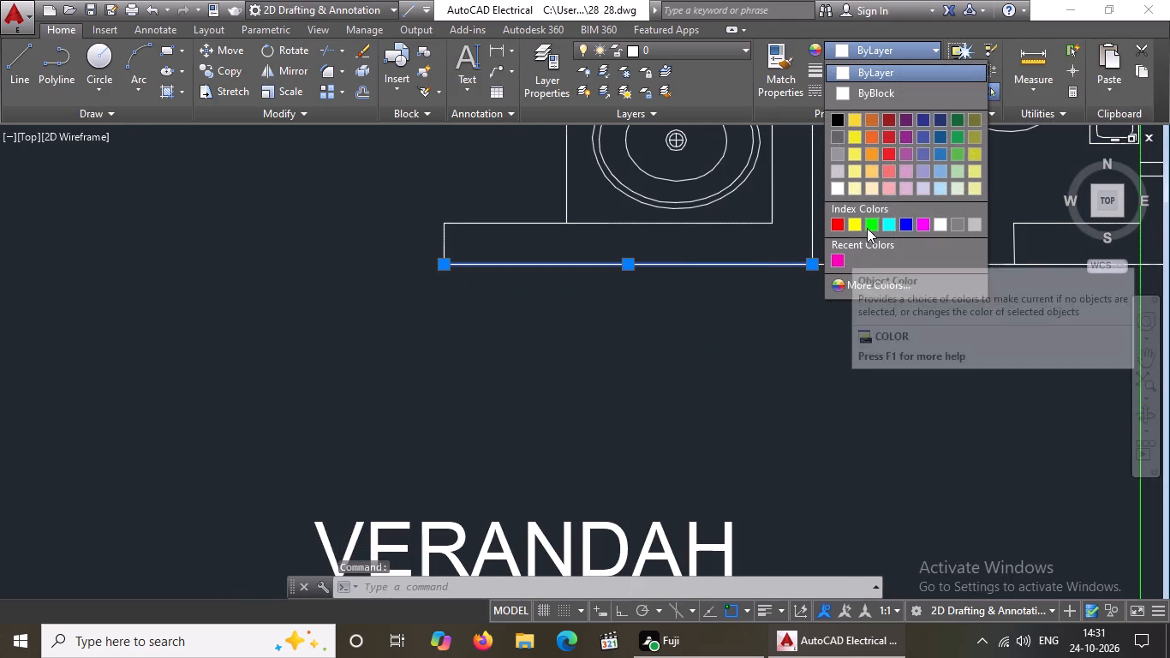
{"action": "left_click", "coordinate": [867, 223]}
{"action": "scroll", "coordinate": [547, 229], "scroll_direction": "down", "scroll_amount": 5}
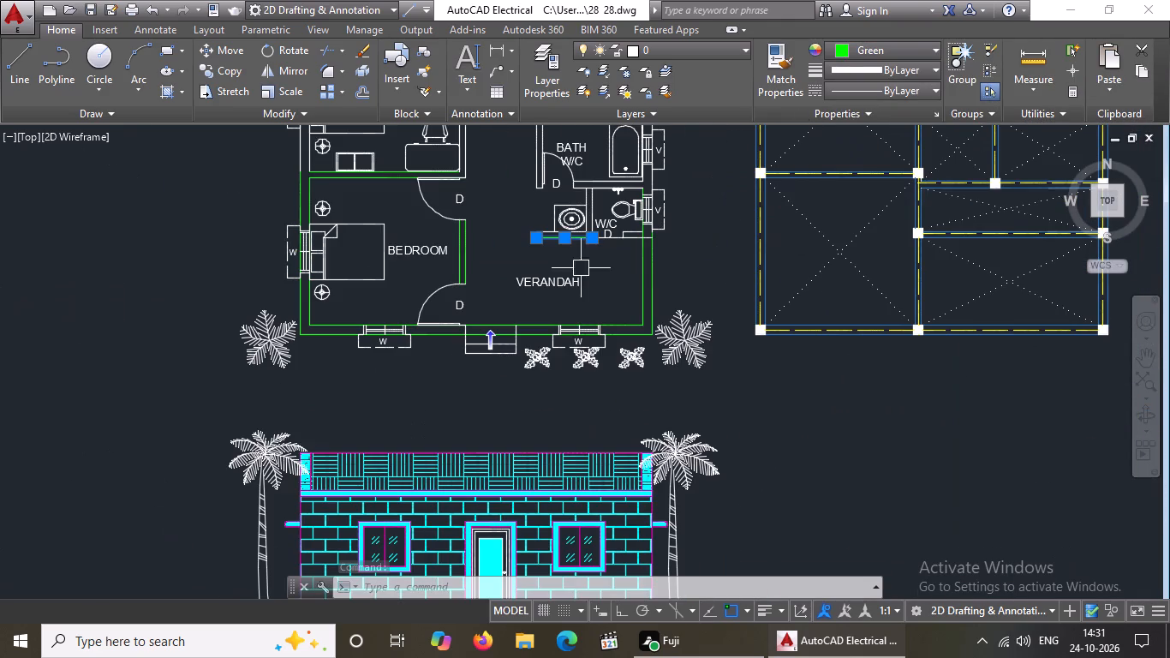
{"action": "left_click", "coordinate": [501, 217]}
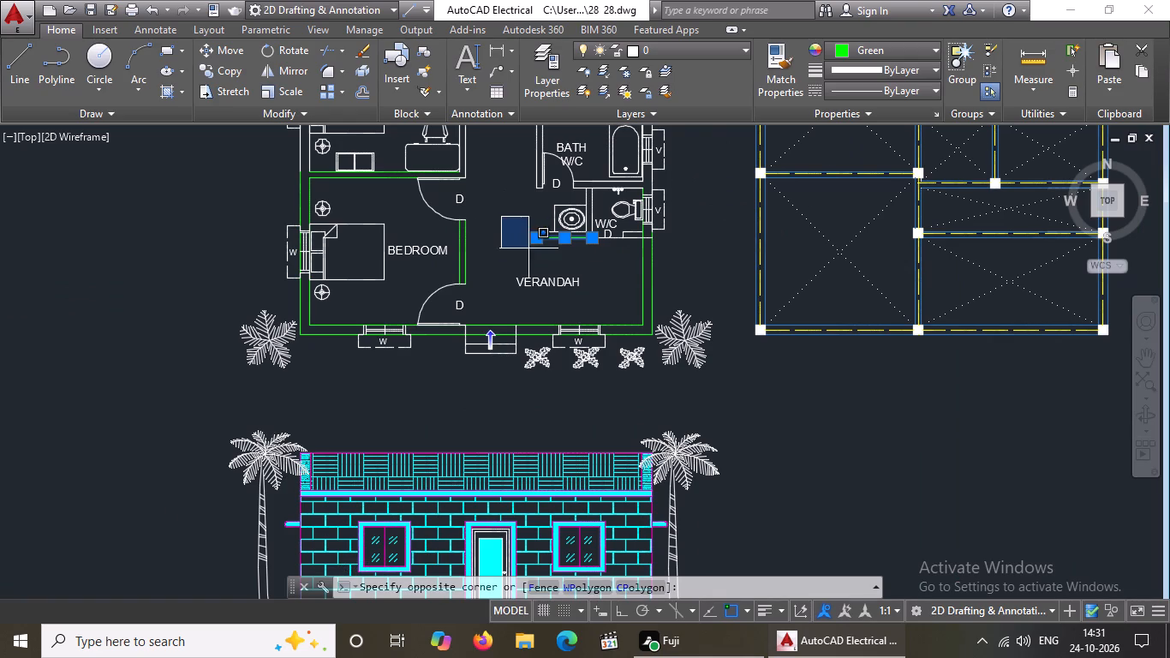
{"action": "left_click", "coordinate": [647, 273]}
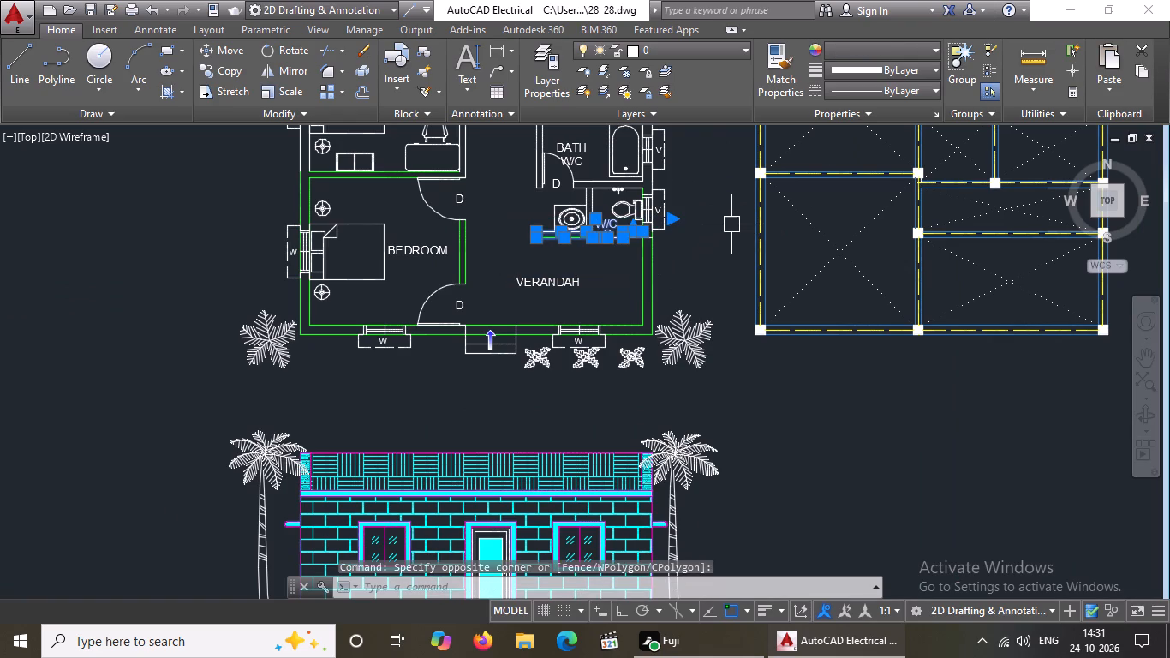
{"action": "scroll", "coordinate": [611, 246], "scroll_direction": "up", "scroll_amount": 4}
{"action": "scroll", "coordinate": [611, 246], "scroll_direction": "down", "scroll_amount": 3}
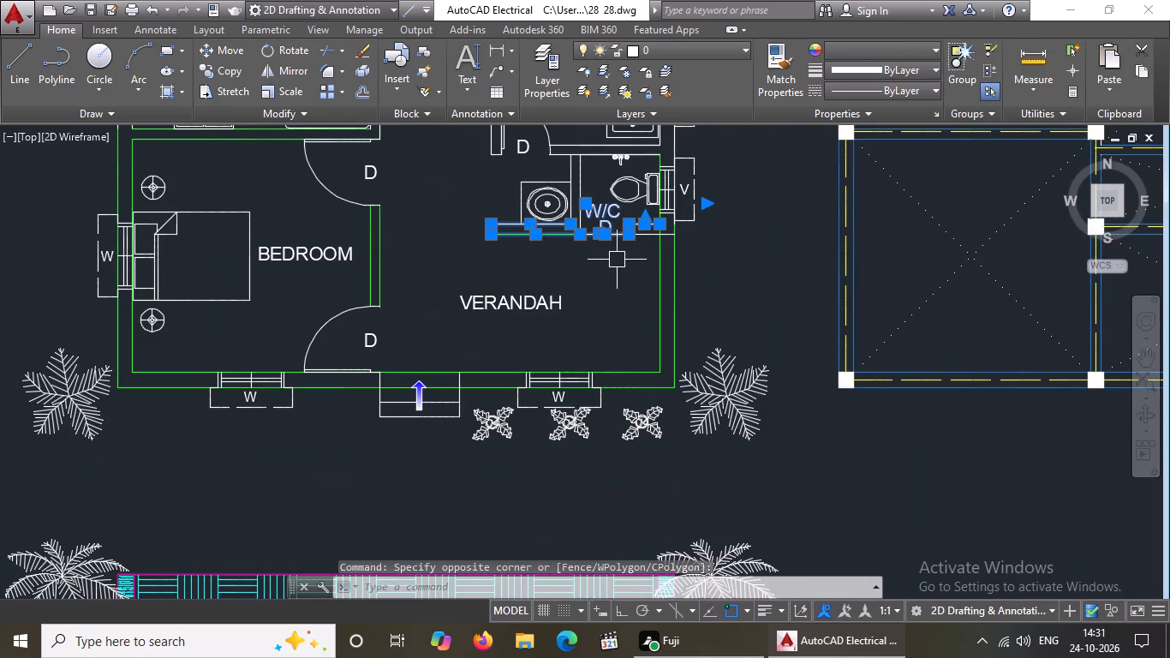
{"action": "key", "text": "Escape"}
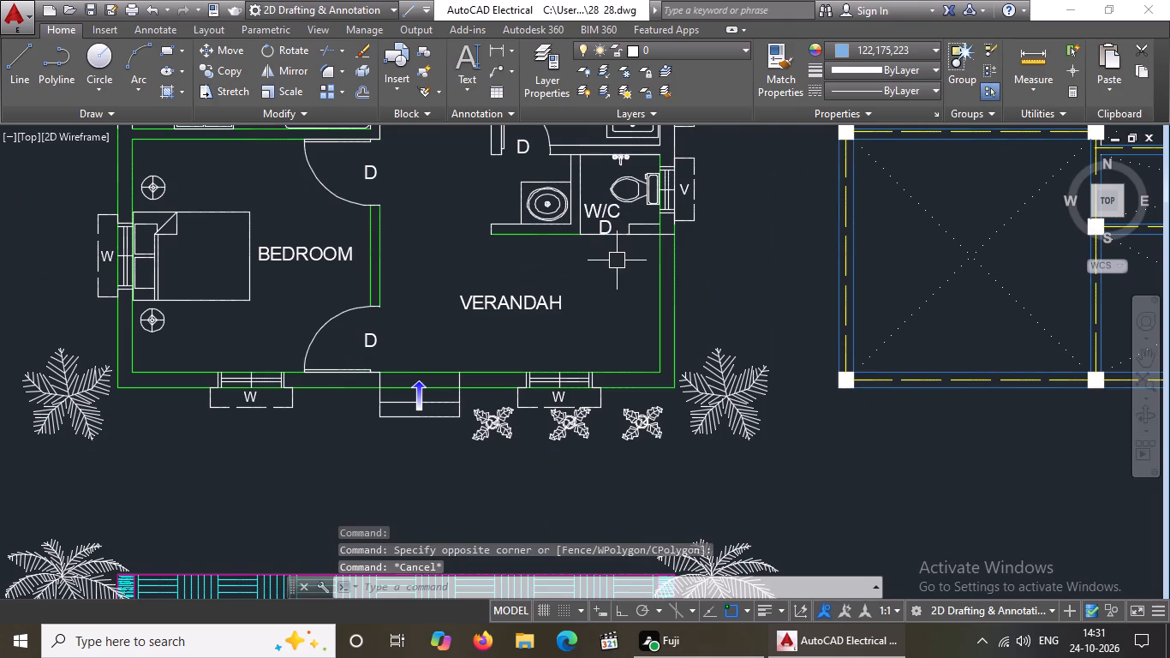
Set the basin-side line and the short end line of the wall below the washbasin to Green.
{"action": "scroll", "coordinate": [441, 224], "scroll_direction": "up", "scroll_amount": 2}
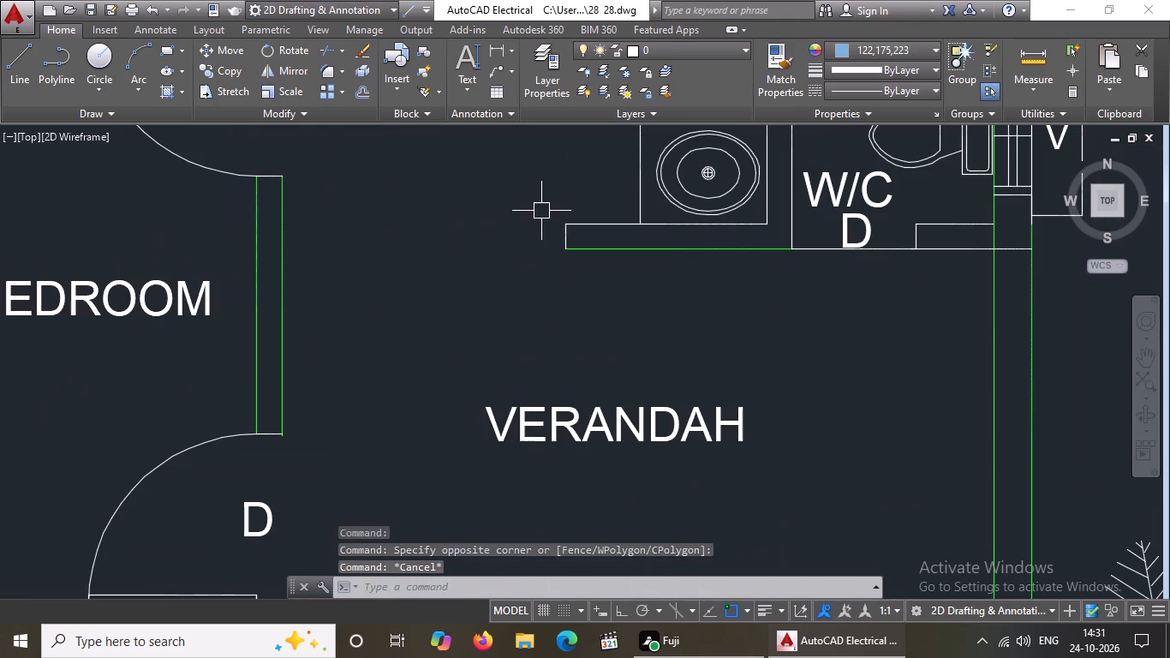
{"action": "left_click", "coordinate": [542, 211]}
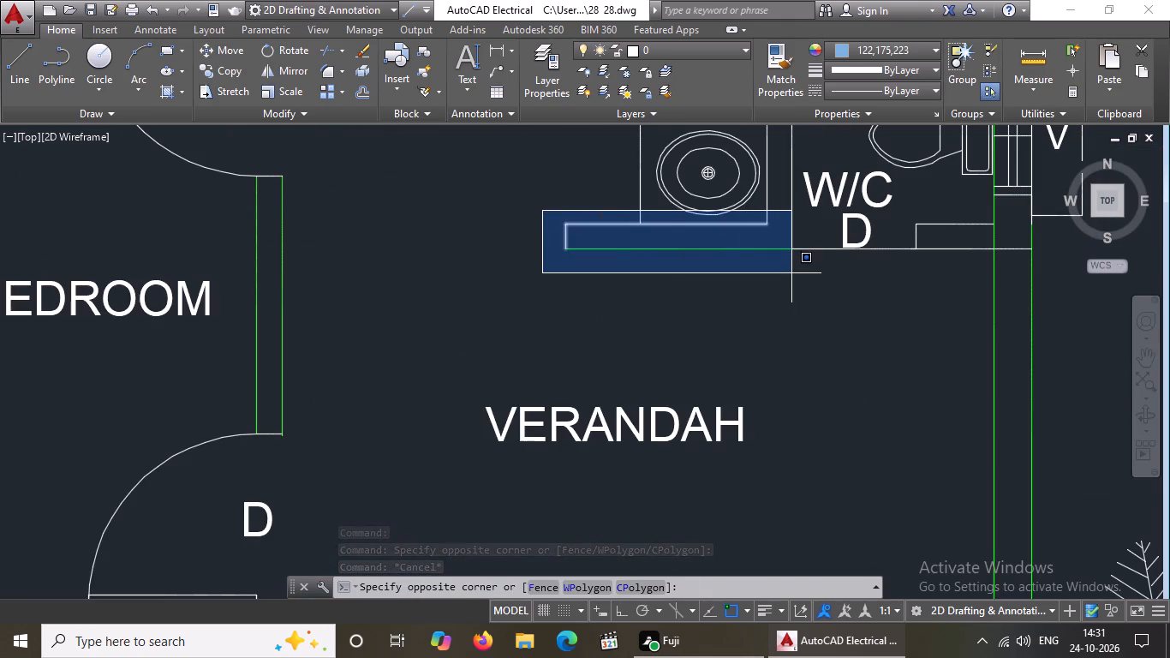
{"action": "left_click", "coordinate": [791, 273]}
{"action": "left_click", "coordinate": [863, 39]}
{"action": "left_click", "coordinate": [863, 51]}
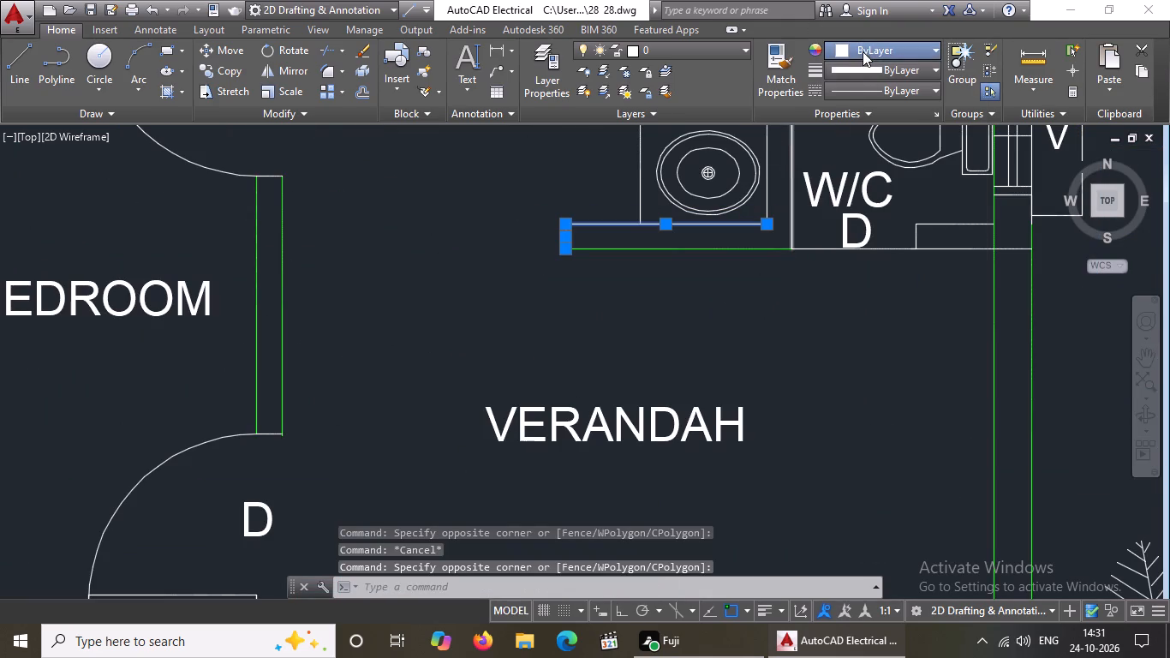
{"action": "left_click", "coordinate": [869, 228]}
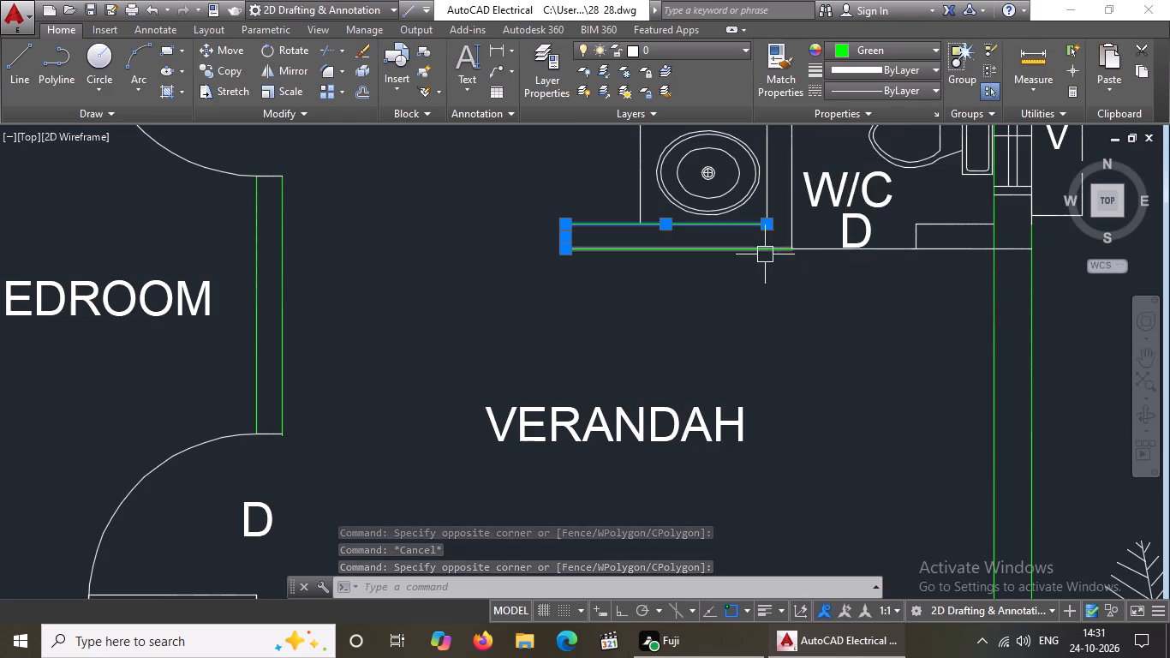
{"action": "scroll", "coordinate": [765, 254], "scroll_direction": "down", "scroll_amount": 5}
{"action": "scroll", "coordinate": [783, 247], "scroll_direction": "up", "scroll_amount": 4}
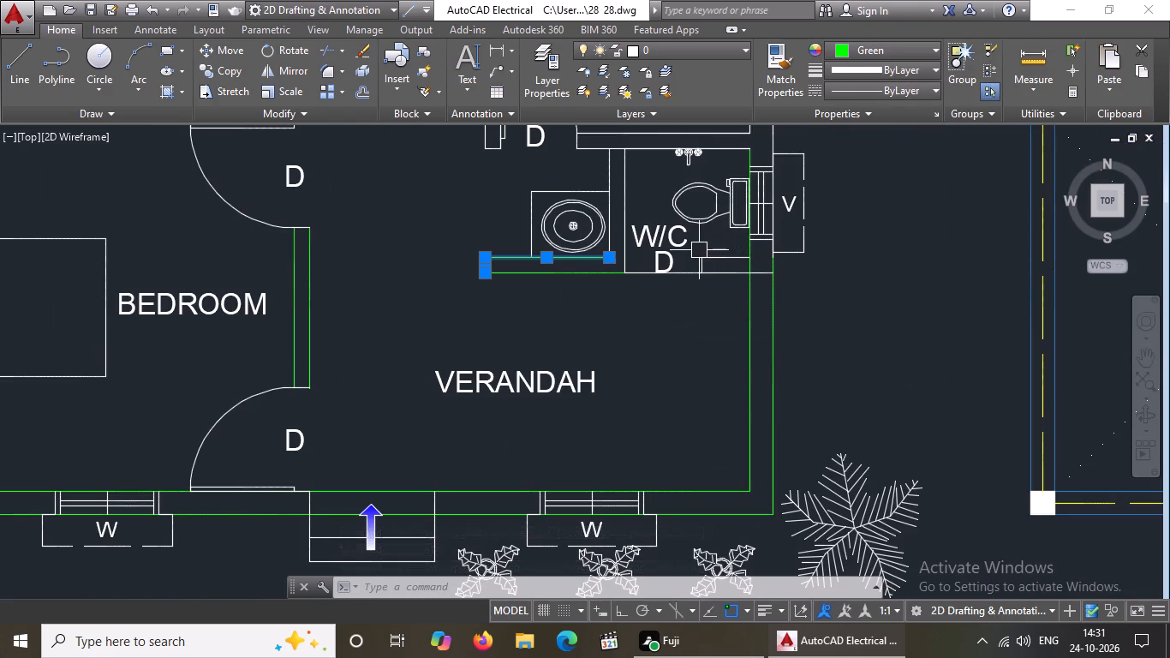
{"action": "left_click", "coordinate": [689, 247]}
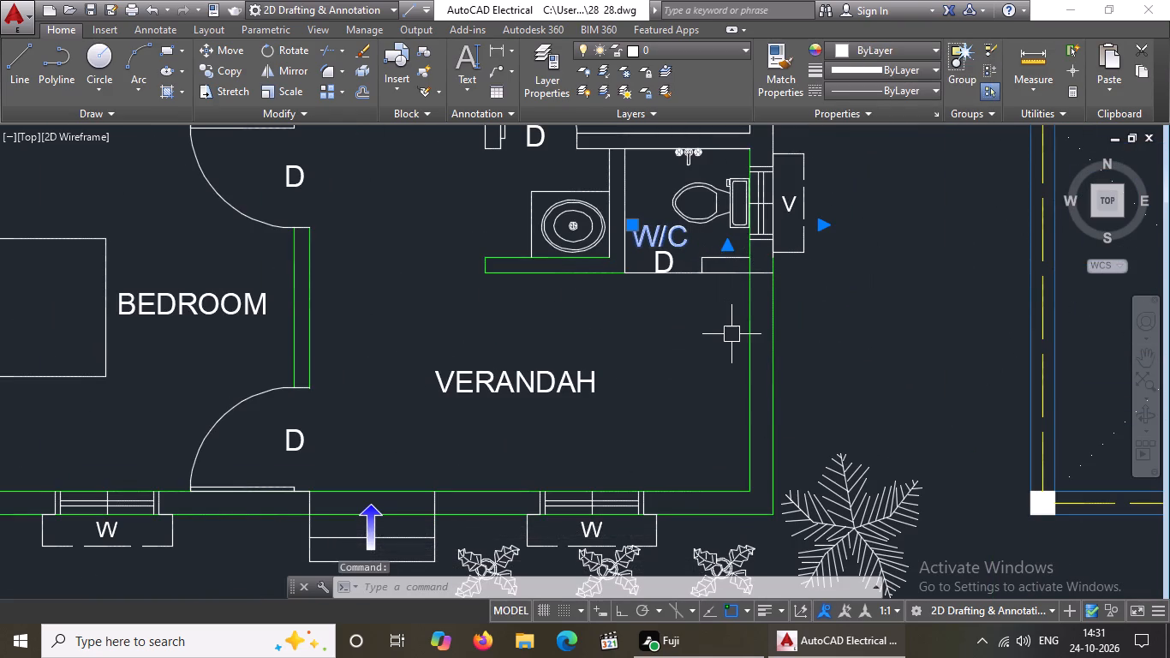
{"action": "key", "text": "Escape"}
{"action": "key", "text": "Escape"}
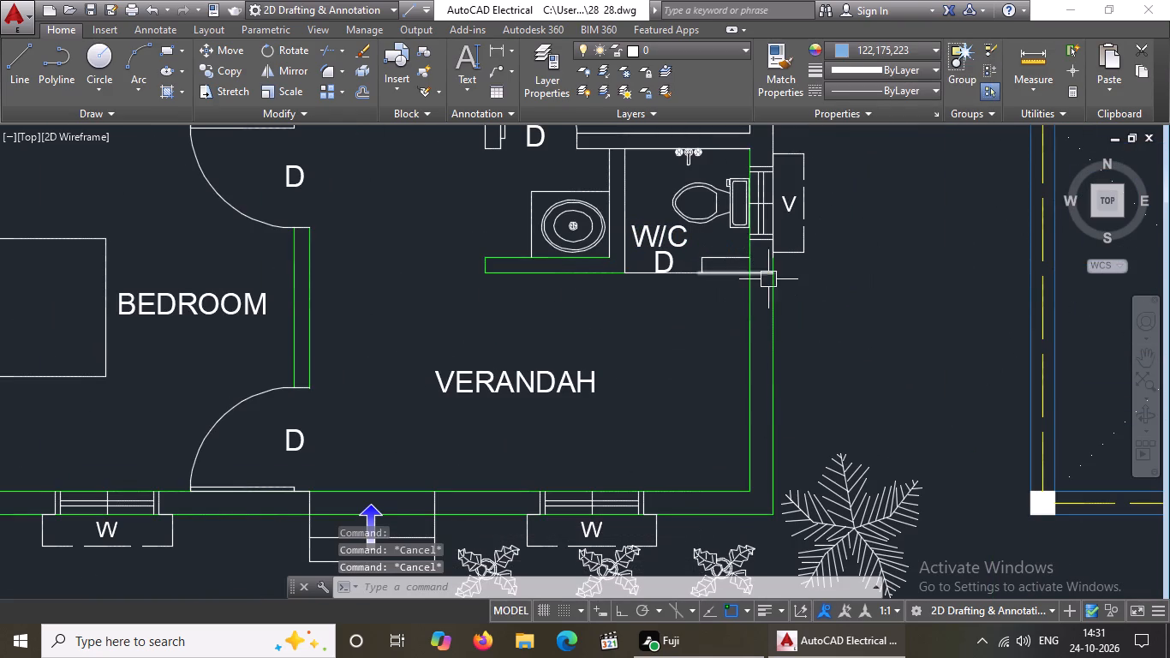
Trim the W/C's verandah-side line where it crosses the exterior side wall and erase the leftover piece.
{"action": "scroll", "coordinate": [731, 290], "scroll_direction": "up", "scroll_amount": 1}
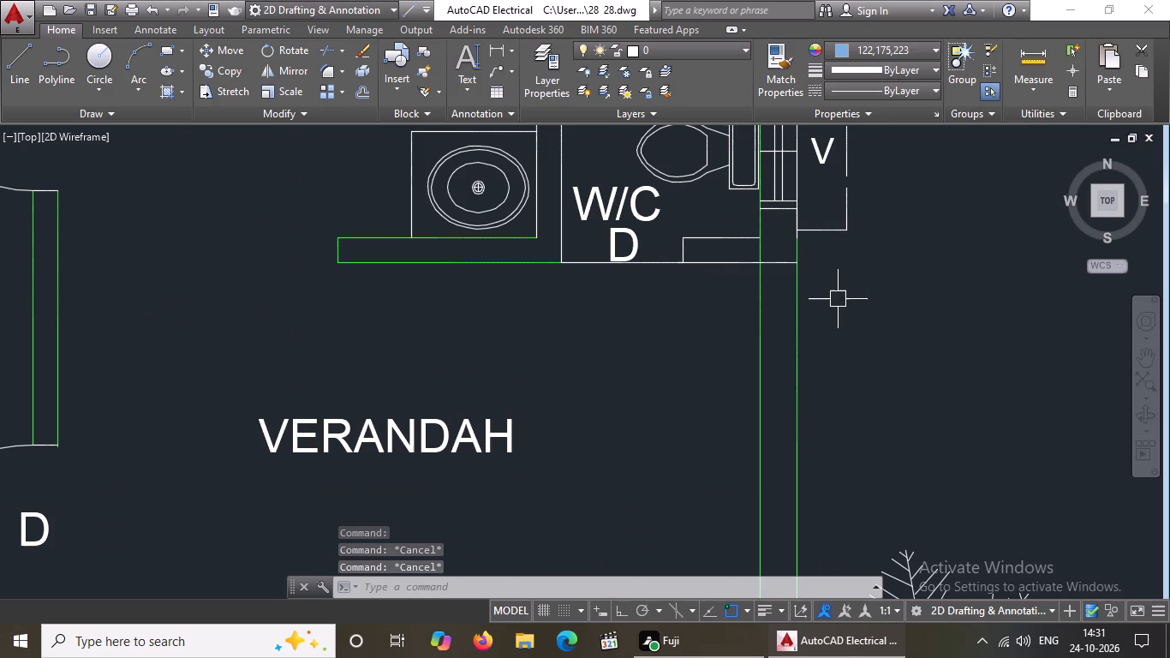
{"action": "scroll", "coordinate": [830, 299], "scroll_direction": "down", "scroll_amount": 1}
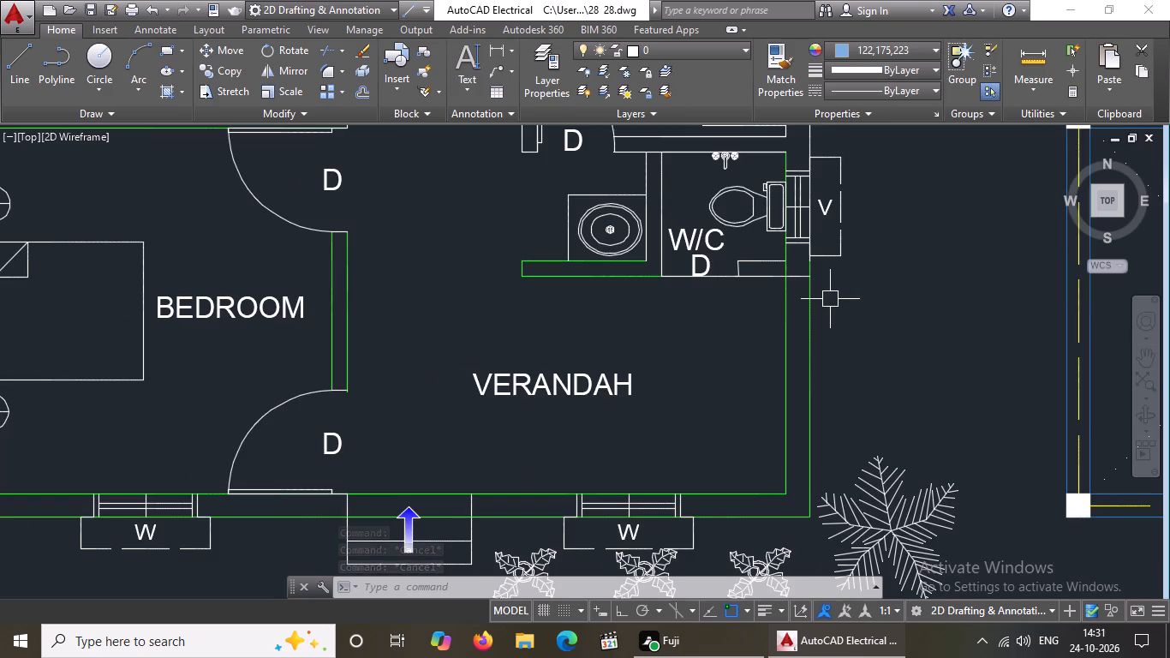
{"action": "key", "text": "Escape"}
{"action": "type", "text": "TR"}
{"action": "key", "text": "Return"}
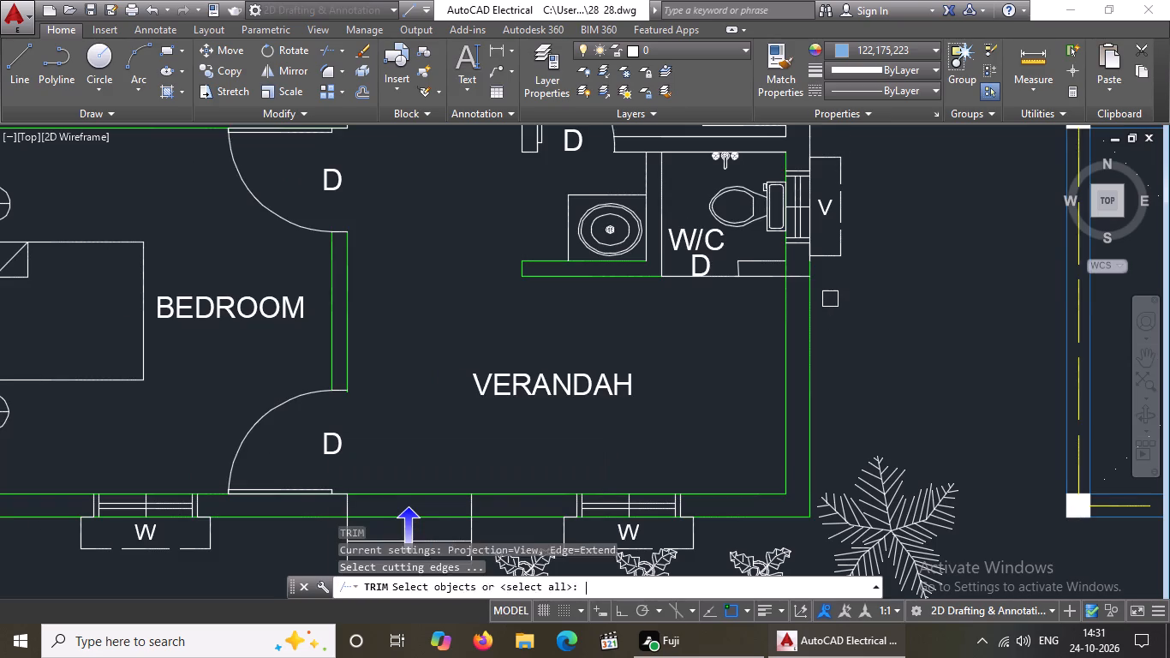
{"action": "key", "text": "Return"}
{"action": "scroll", "coordinate": [818, 261], "scroll_direction": "up", "scroll_amount": 3}
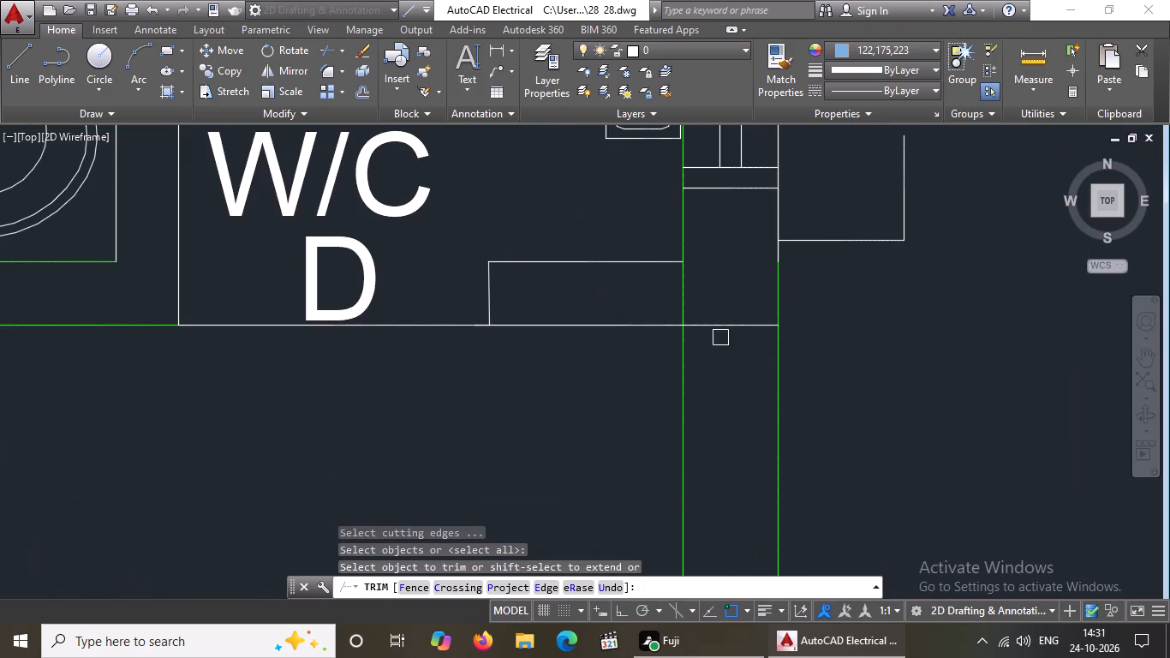
{"action": "left_click", "coordinate": [702, 326]}
{"action": "left_click", "coordinate": [724, 328]}
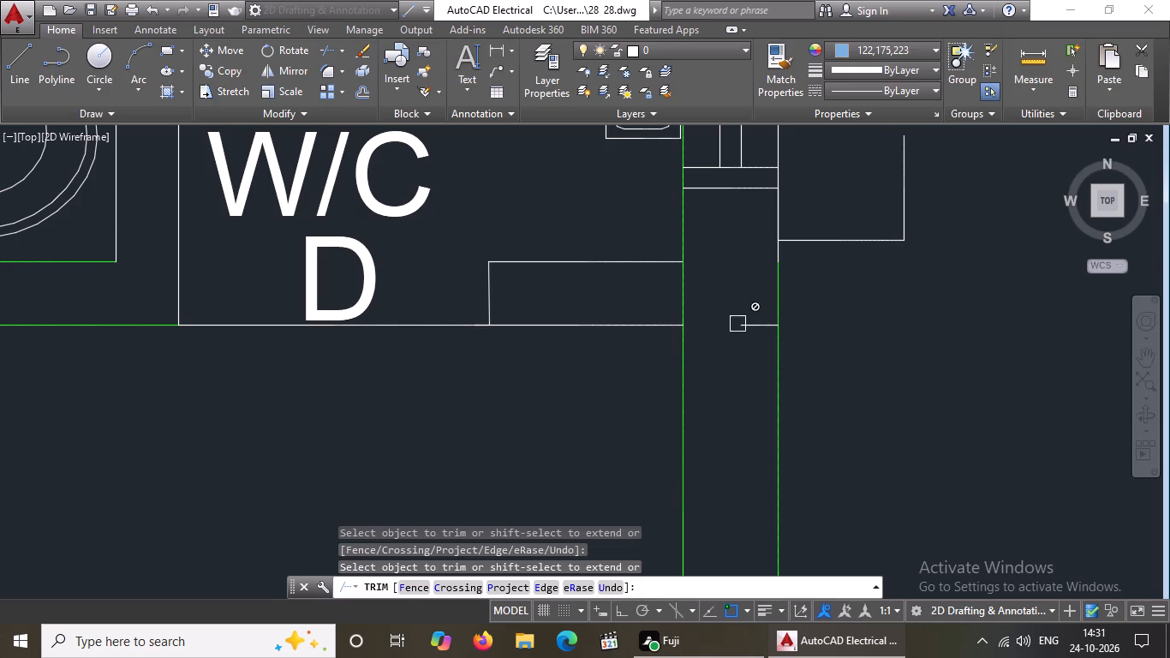
{"action": "key", "text": "Escape"}
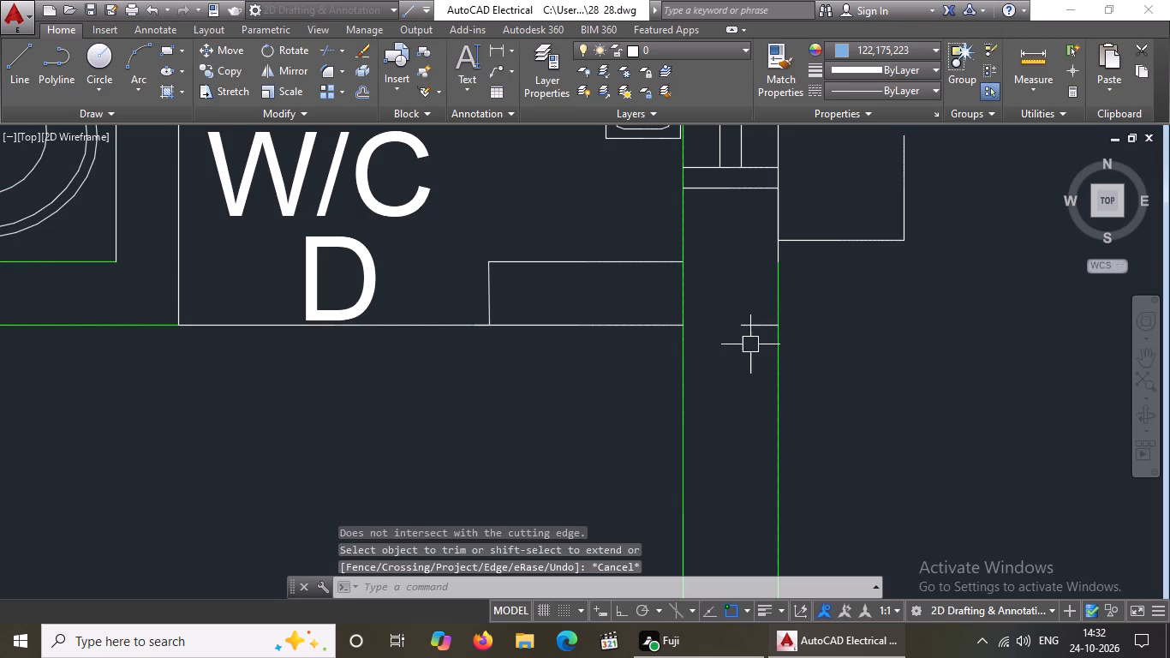
{"action": "left_click", "coordinate": [760, 330]}
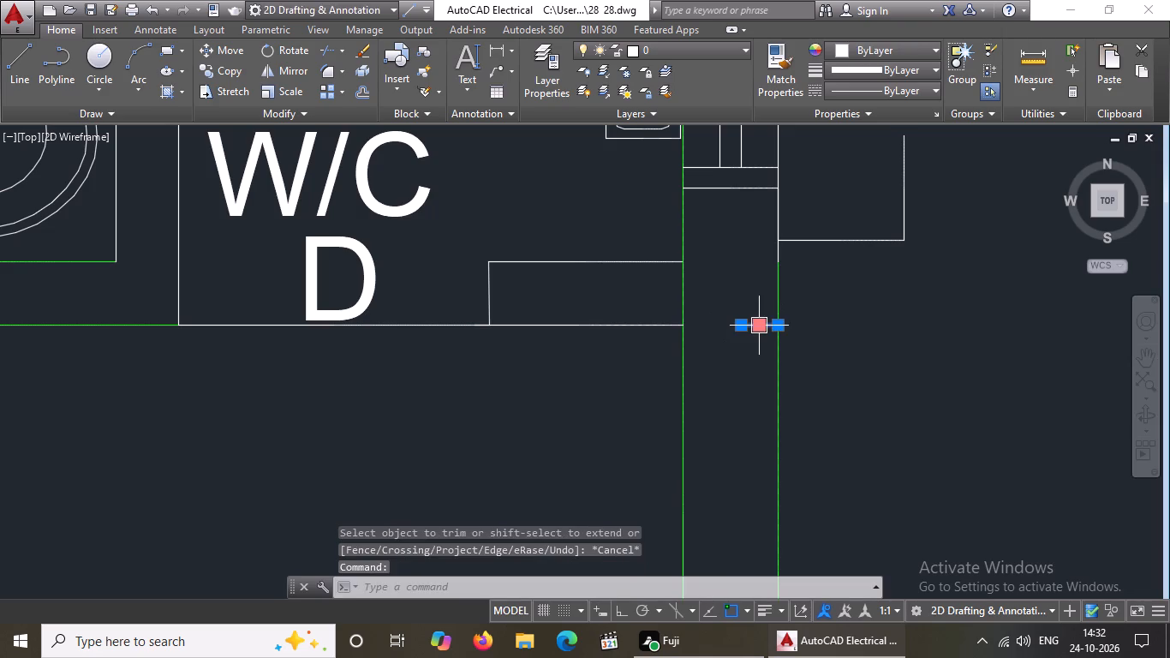
{"action": "key", "text": "Delete"}
Set the lines of the short wall stub between the lower W/C's door opening and the exterior wall to Green.
{"action": "scroll", "coordinate": [772, 324], "scroll_direction": "down", "scroll_amount": 2}
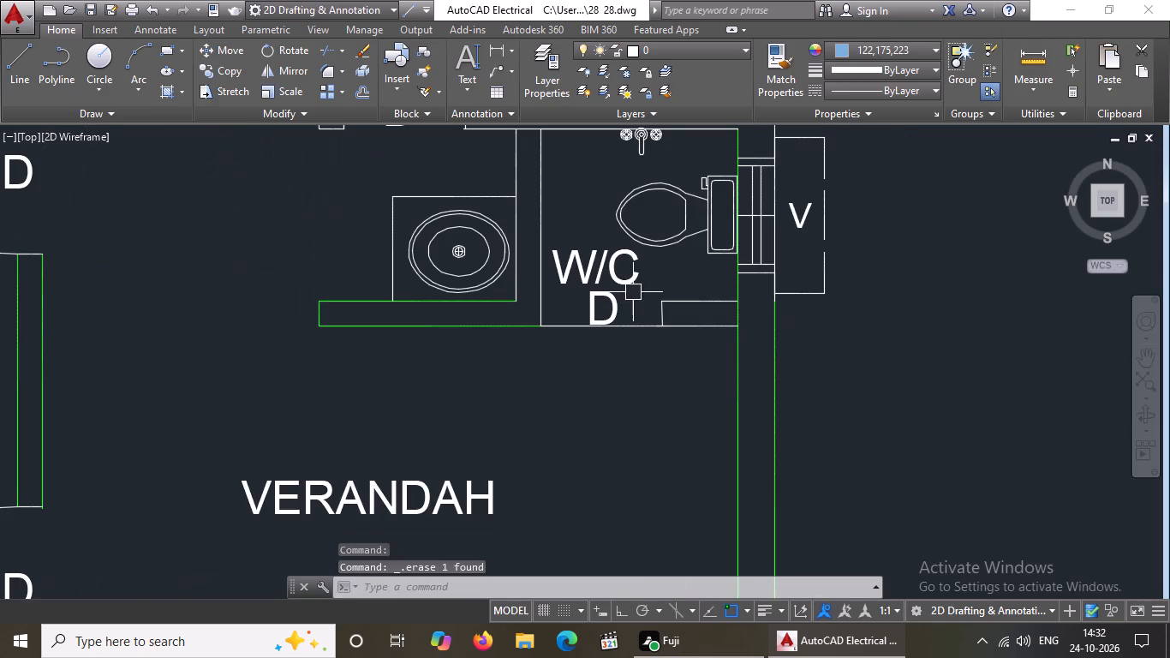
{"action": "left_click", "coordinate": [637, 290]}
{"action": "key", "text": "Escape"}
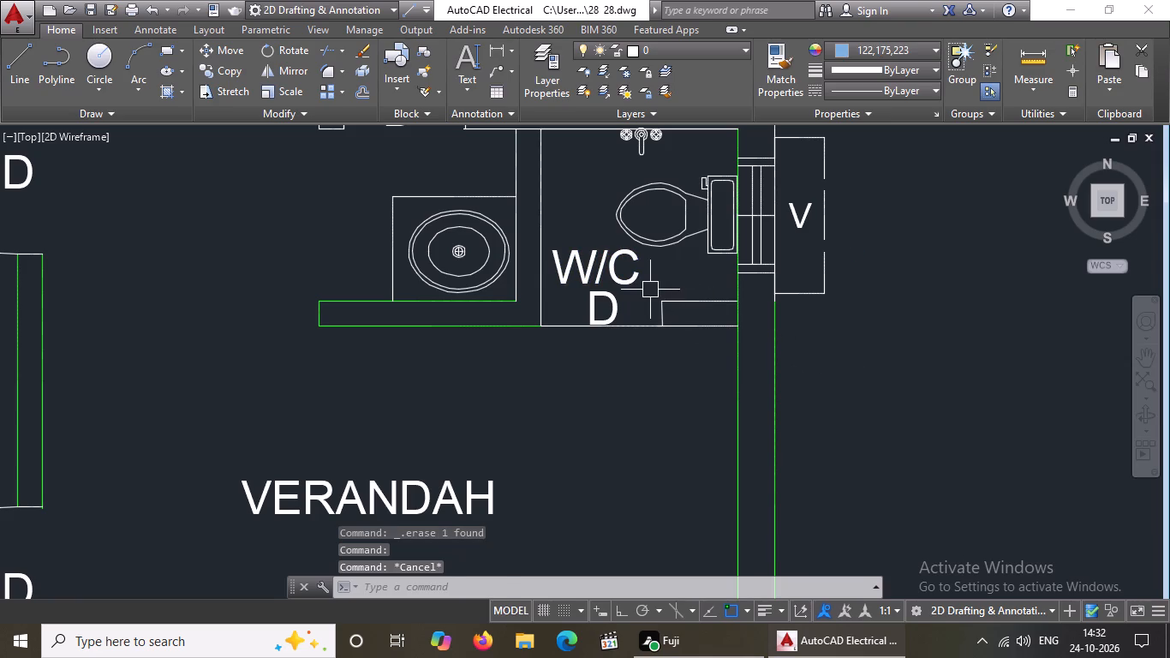
{"action": "left_click", "coordinate": [650, 290]}
{"action": "left_click", "coordinate": [797, 349]}
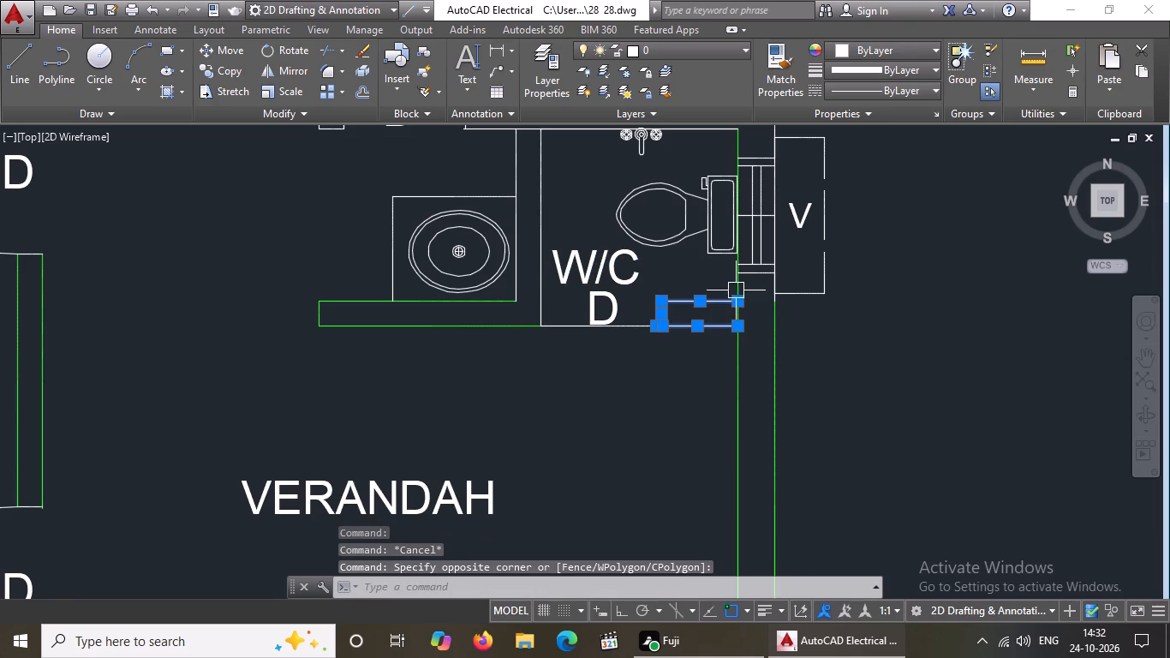
{"action": "left_click", "coordinate": [885, 51]}
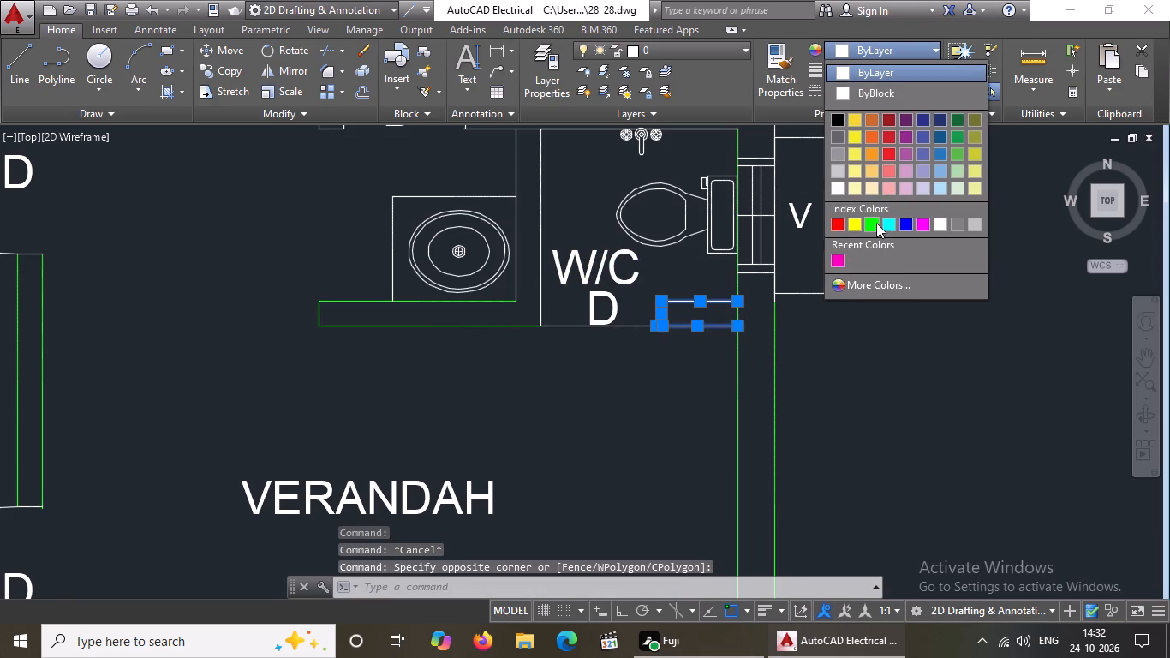
{"action": "left_click", "coordinate": [876, 222]}
{"action": "scroll", "coordinate": [830, 319], "scroll_direction": "down", "scroll_amount": 2}
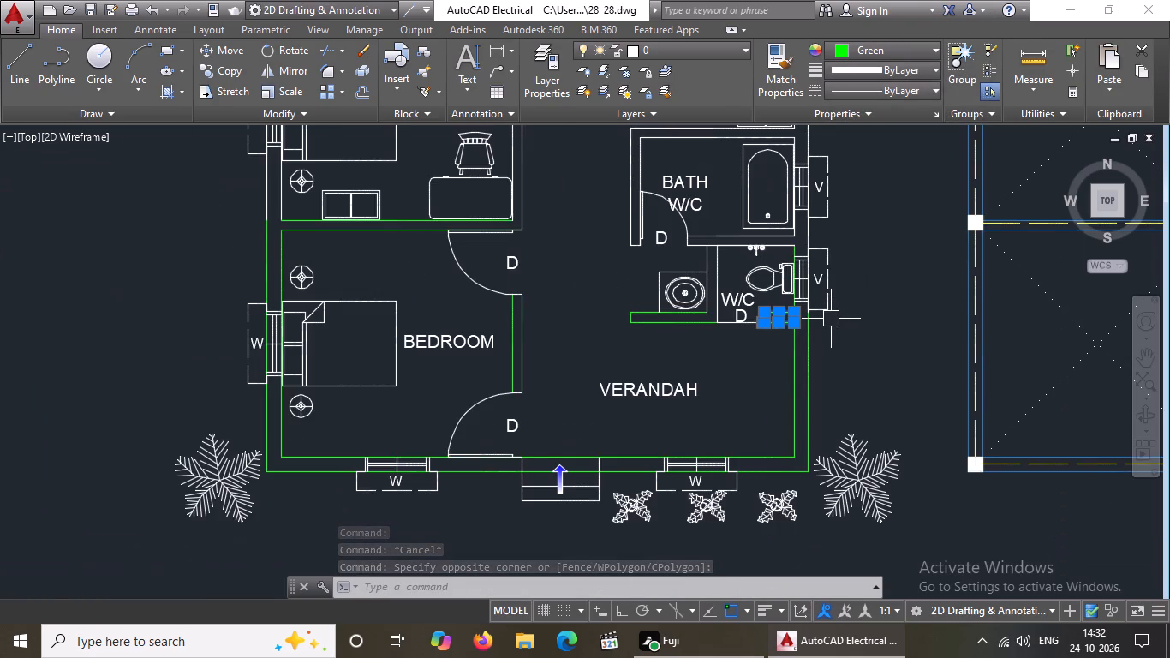
{"action": "key", "text": "Escape"}
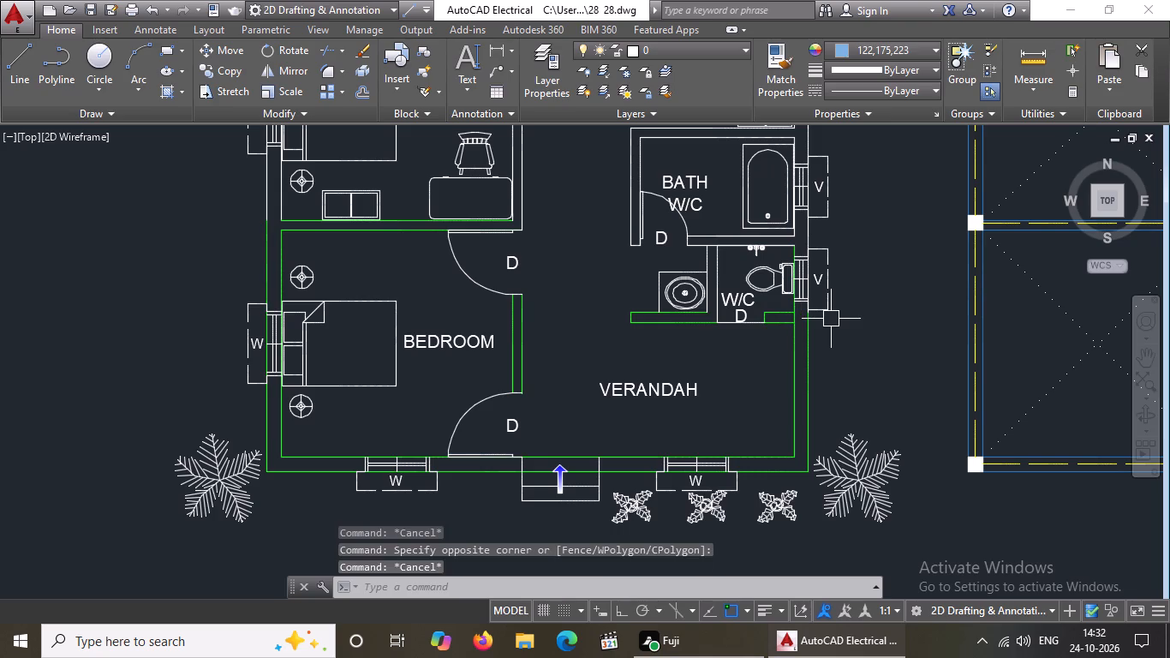
Set both lines of the partition wall between the washbasin and the lower W/C to Green.
{"action": "scroll", "coordinate": [738, 266], "scroll_direction": "up", "scroll_amount": 2}
{"action": "left_click", "coordinate": [653, 247]}
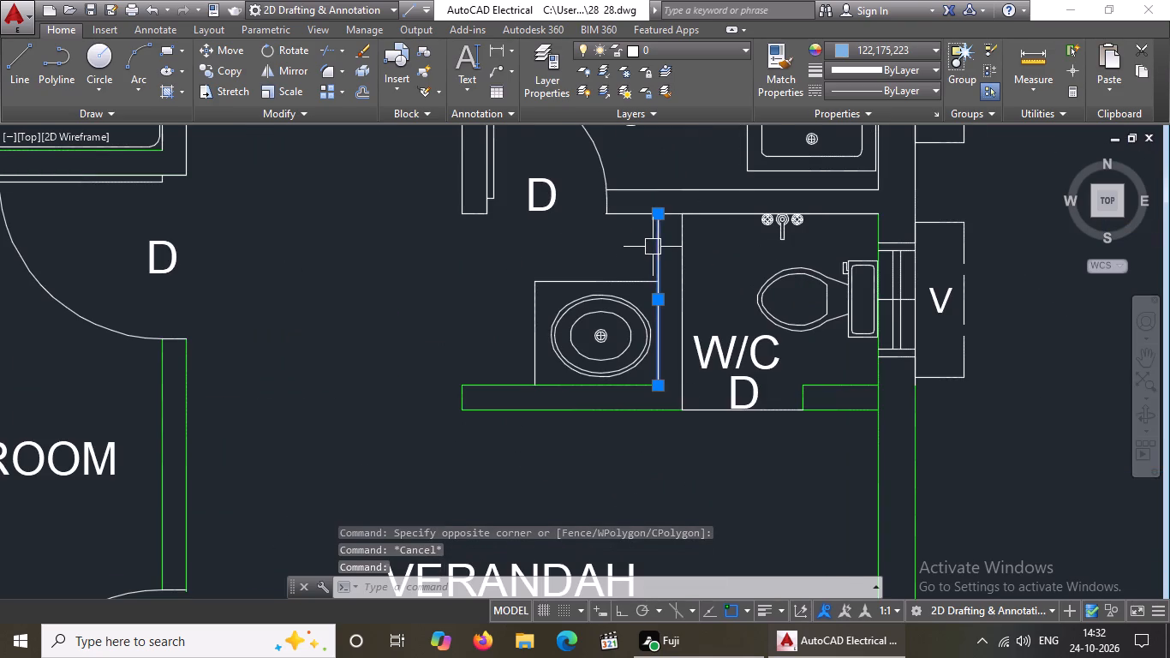
{"action": "left_click", "coordinate": [876, 47]}
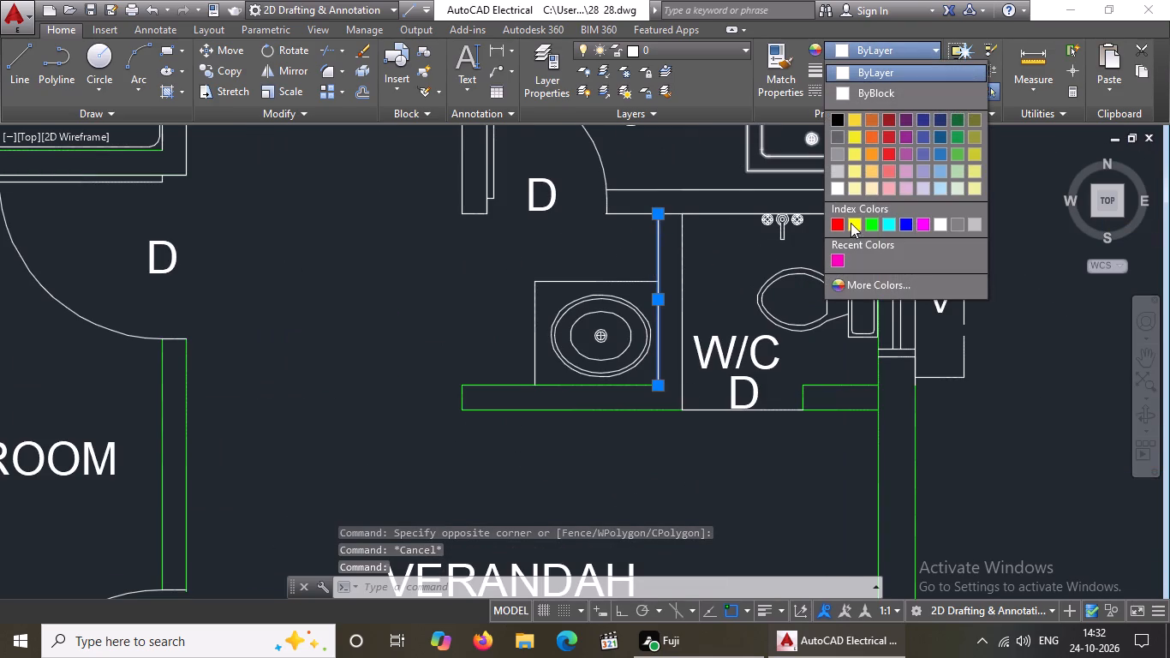
{"action": "left_click", "coordinate": [875, 226]}
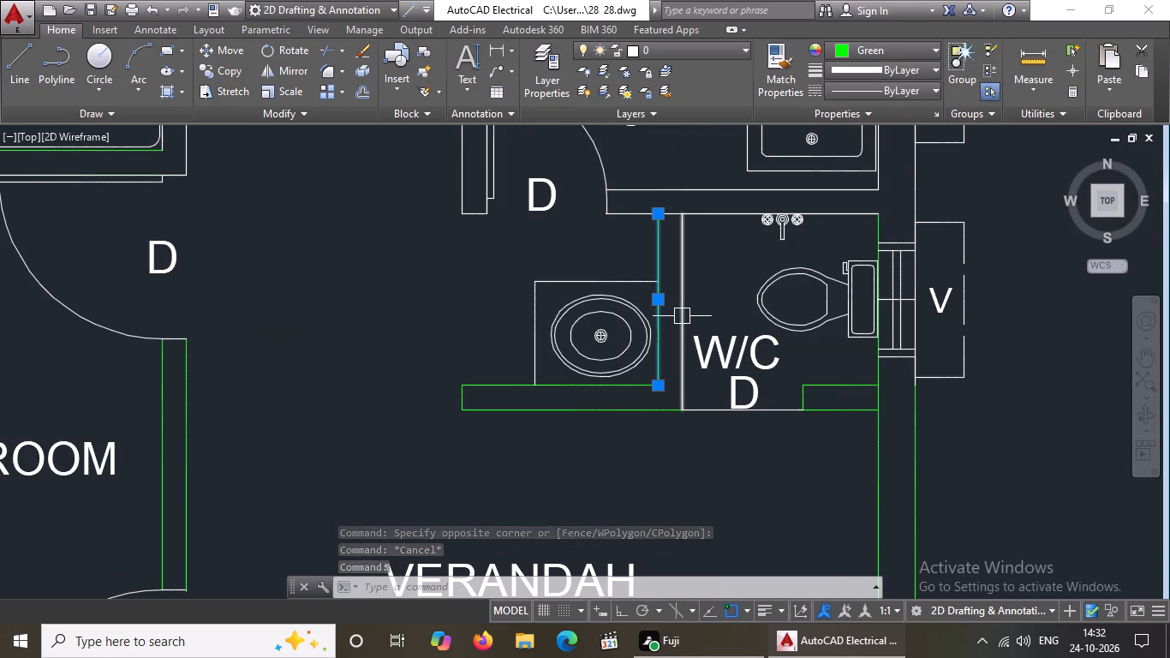
{"action": "left_click", "coordinate": [682, 316]}
{"action": "left_click", "coordinate": [899, 56]}
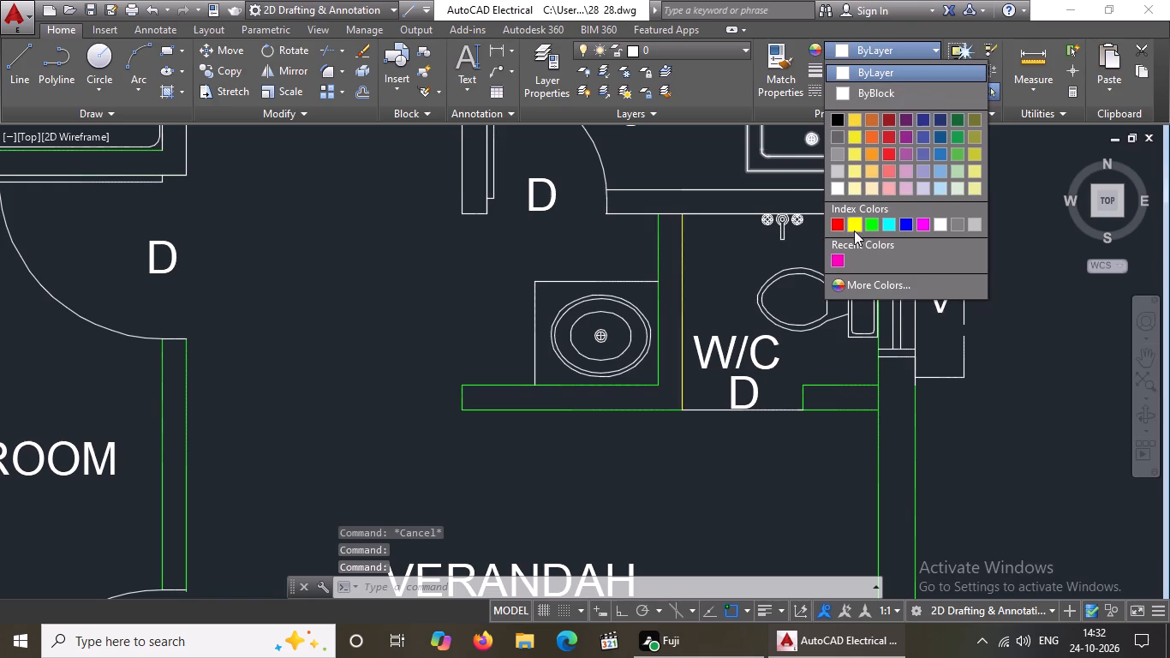
{"action": "left_click", "coordinate": [874, 219]}
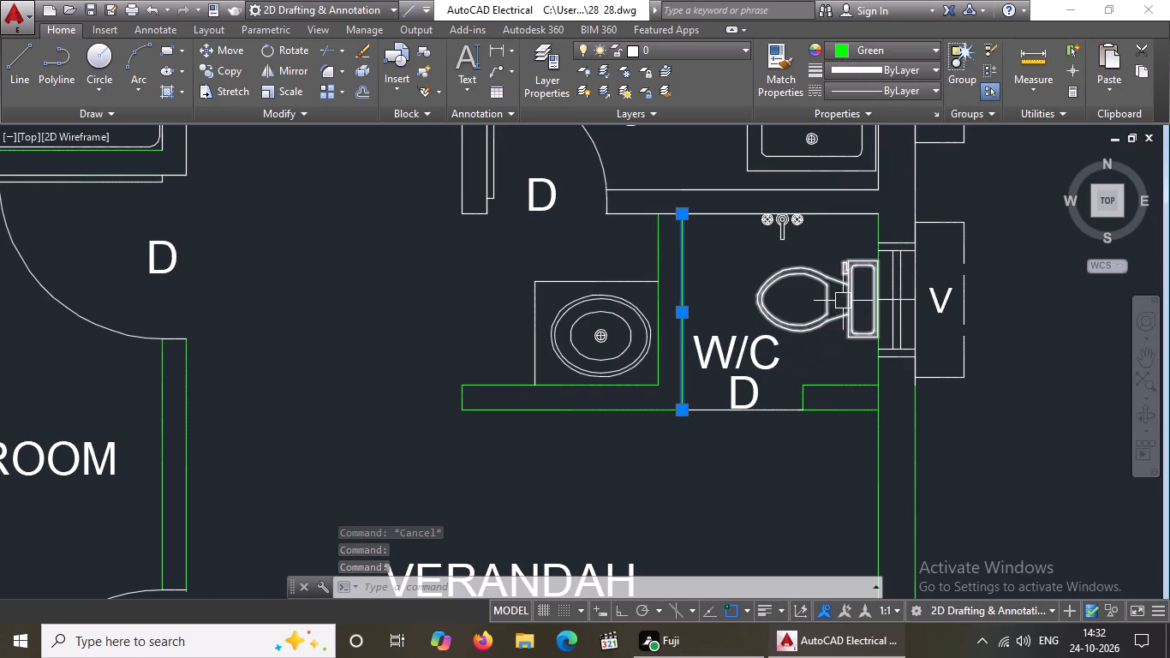
Set both lines of the wall between the bath and the lower W/C to Green.
{"action": "scroll", "coordinate": [933, 236], "scroll_direction": "down", "scroll_amount": 2}
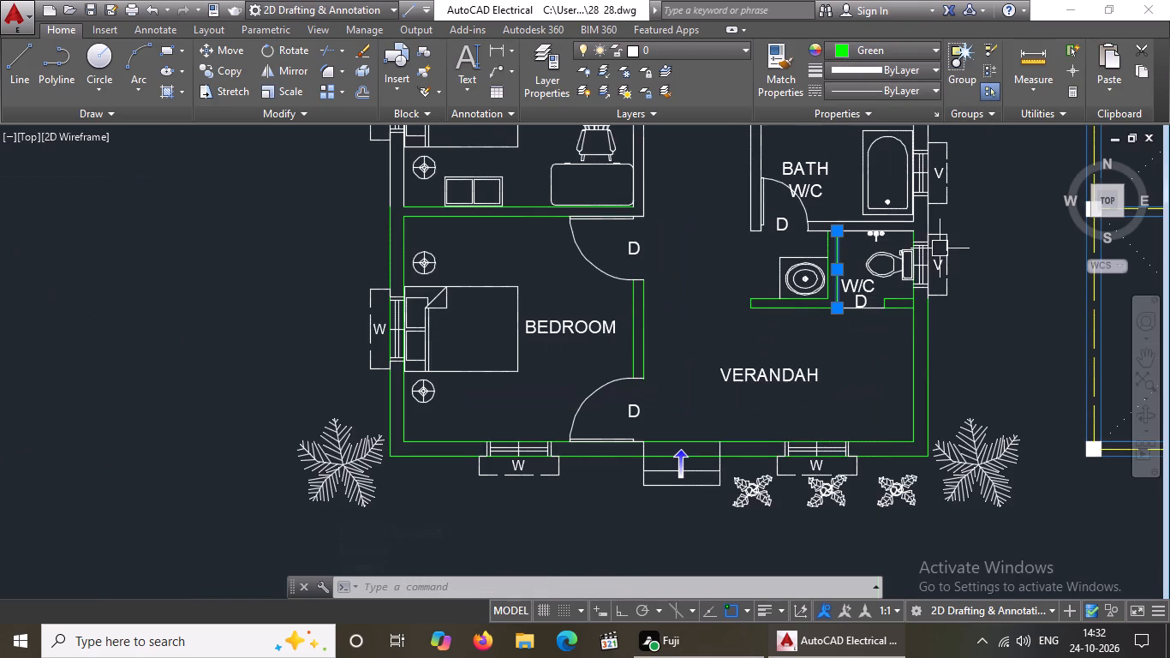
{"action": "scroll", "coordinate": [896, 211], "scroll_direction": "up", "scroll_amount": 2}
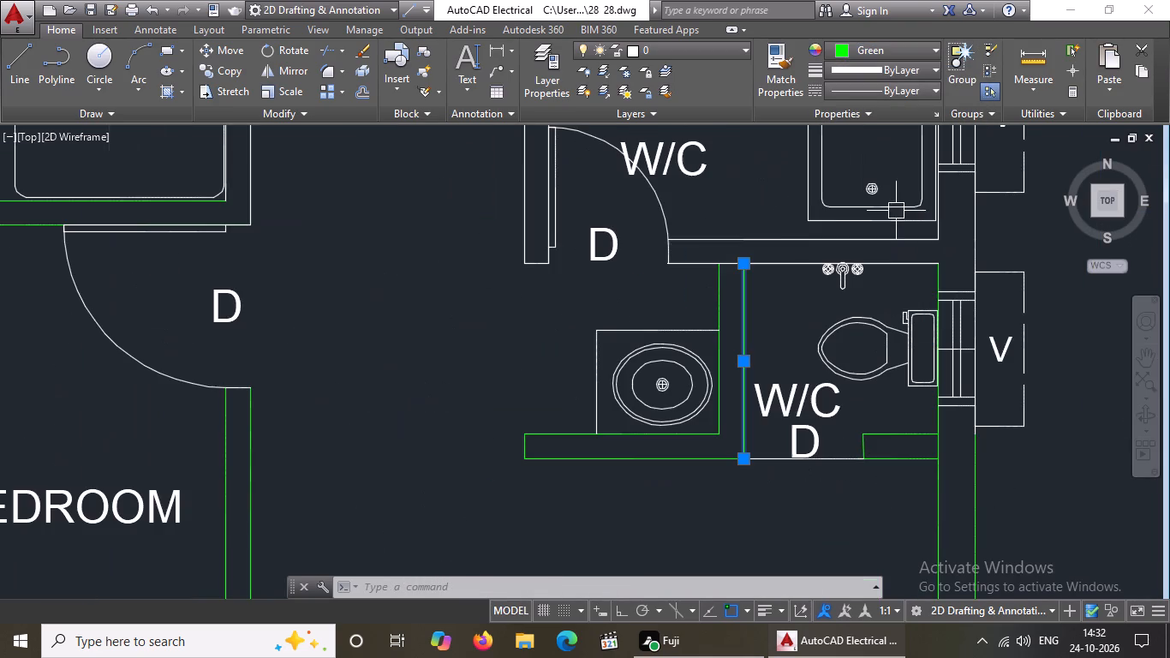
{"action": "left_click", "coordinate": [633, 221]}
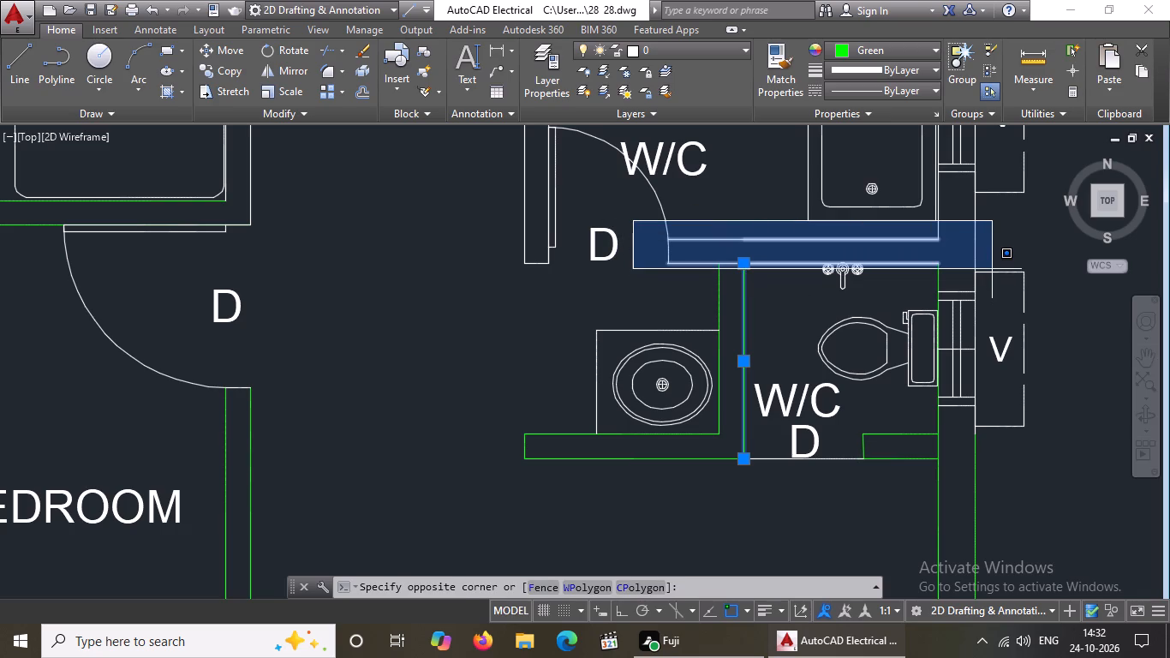
{"action": "left_click", "coordinate": [992, 269]}
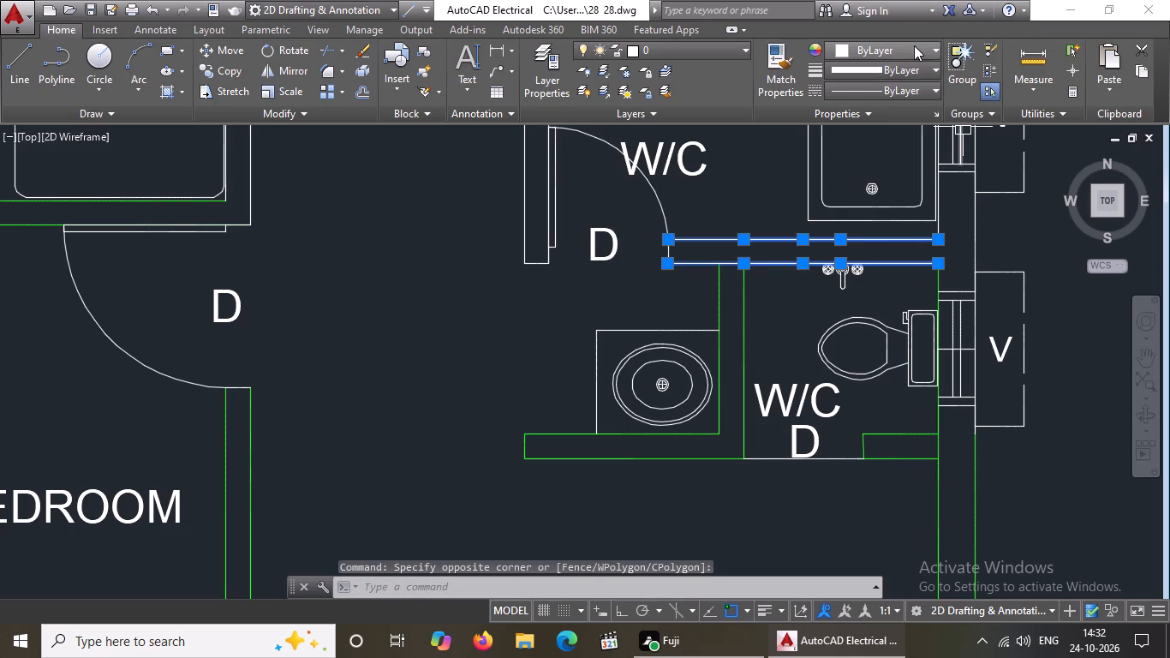
{"action": "left_click", "coordinate": [914, 45]}
{"action": "left_click", "coordinate": [870, 219]}
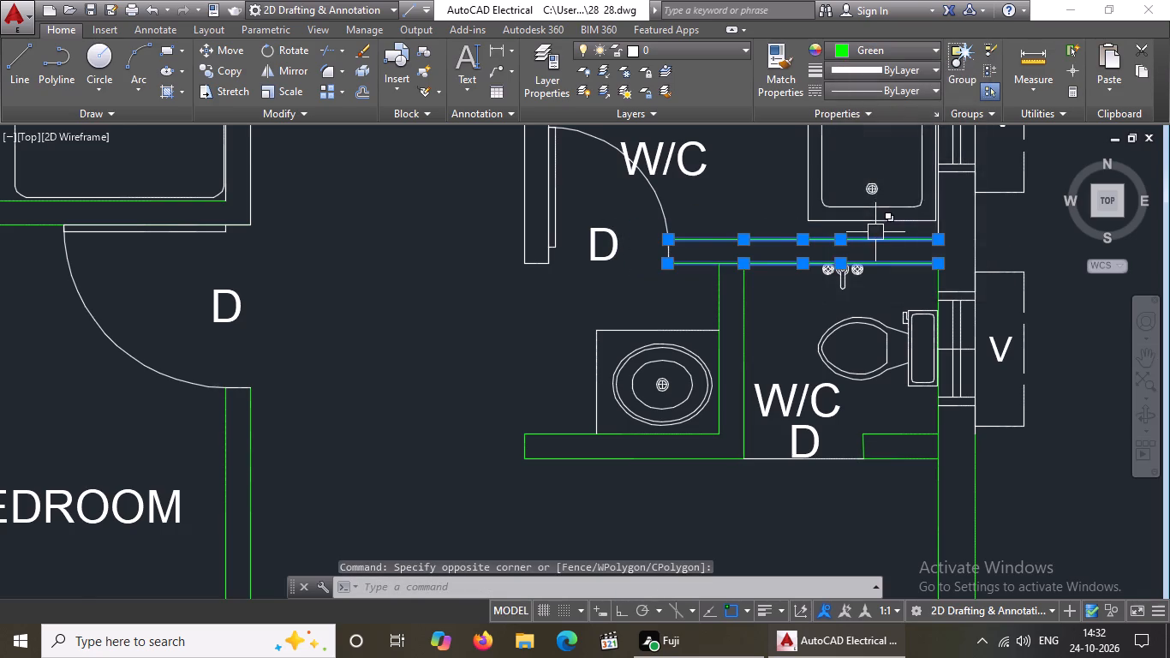
{"action": "scroll", "coordinate": [875, 232], "scroll_direction": "down", "scroll_amount": 2}
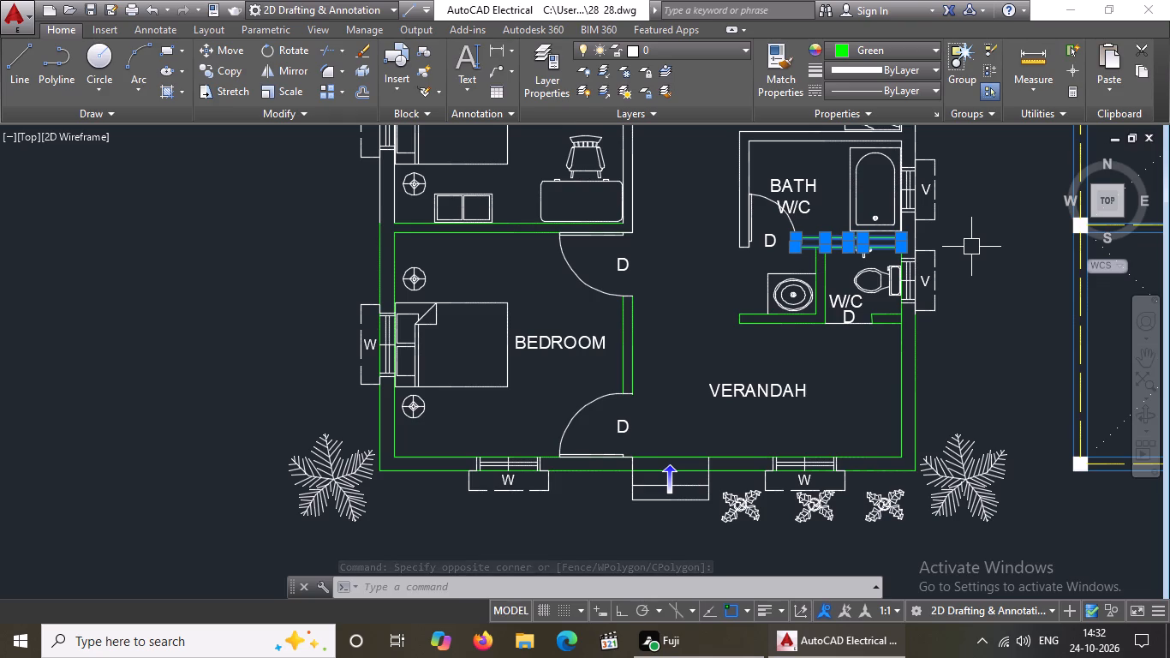
{"action": "key", "text": "Escape"}
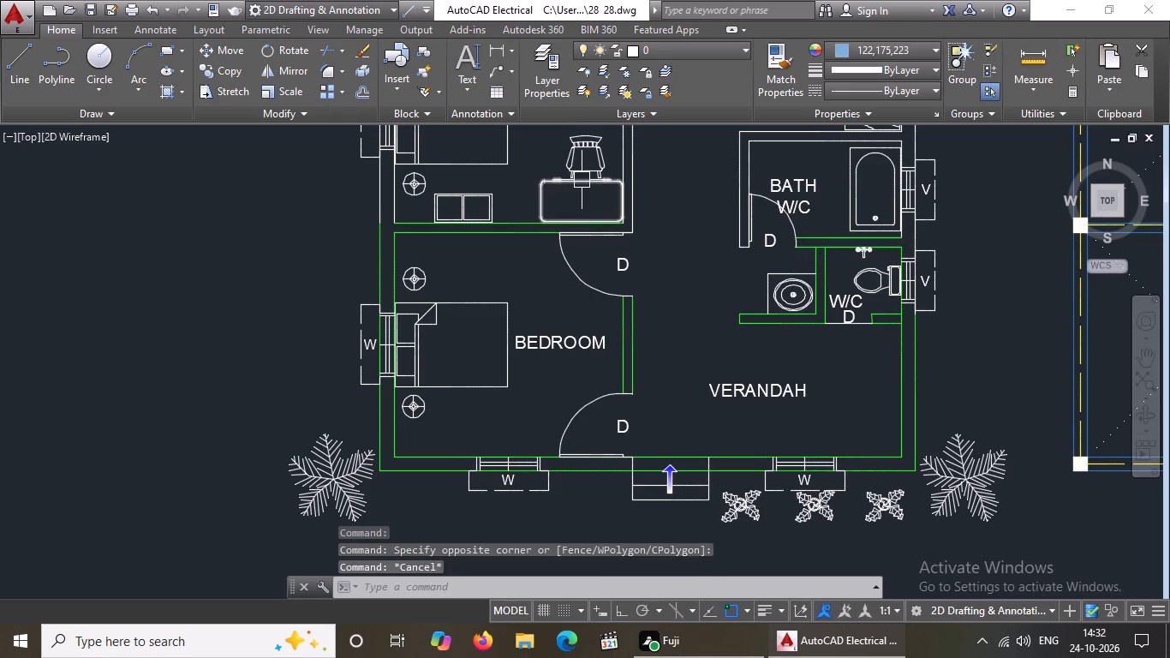
Set the outer line of the exterior side wall beside the lower W/C to Green.
{"action": "middle_click", "coordinate": [685, 349]}
{"action": "middle_click", "coordinate": [685, 349]}
{"action": "scroll", "coordinate": [543, 392], "scroll_direction": "up", "scroll_amount": 2}
{"action": "scroll", "coordinate": [492, 344], "scroll_direction": "up", "scroll_amount": 1}
{"action": "scroll", "coordinate": [435, 269], "scroll_direction": "down", "scroll_amount": 1}
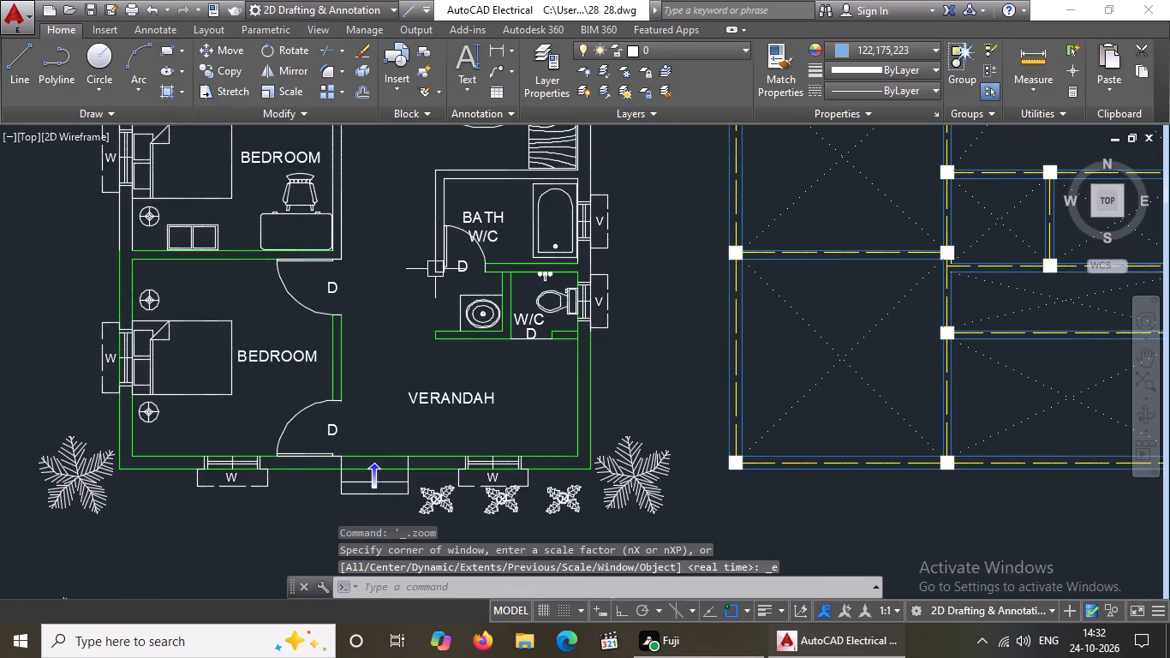
{"action": "scroll", "coordinate": [567, 284], "scroll_direction": "up", "scroll_amount": 2}
{"action": "scroll", "coordinate": [578, 263], "scroll_direction": "down", "scroll_amount": 2}
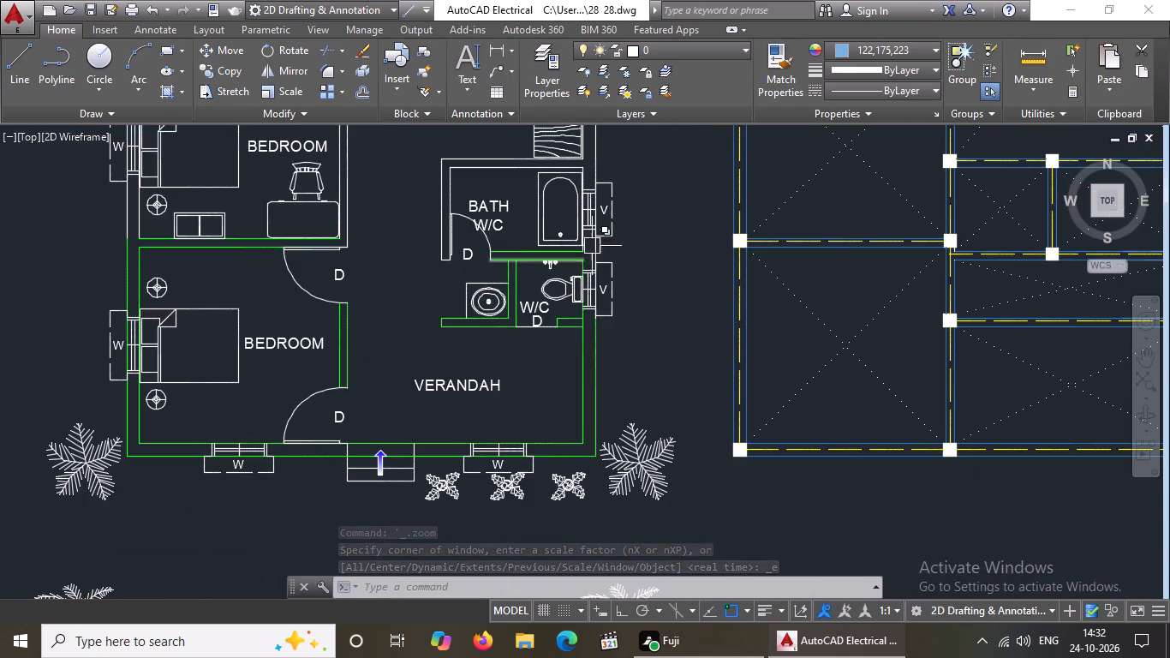
{"action": "scroll", "coordinate": [606, 224], "scroll_direction": "up", "scroll_amount": 2}
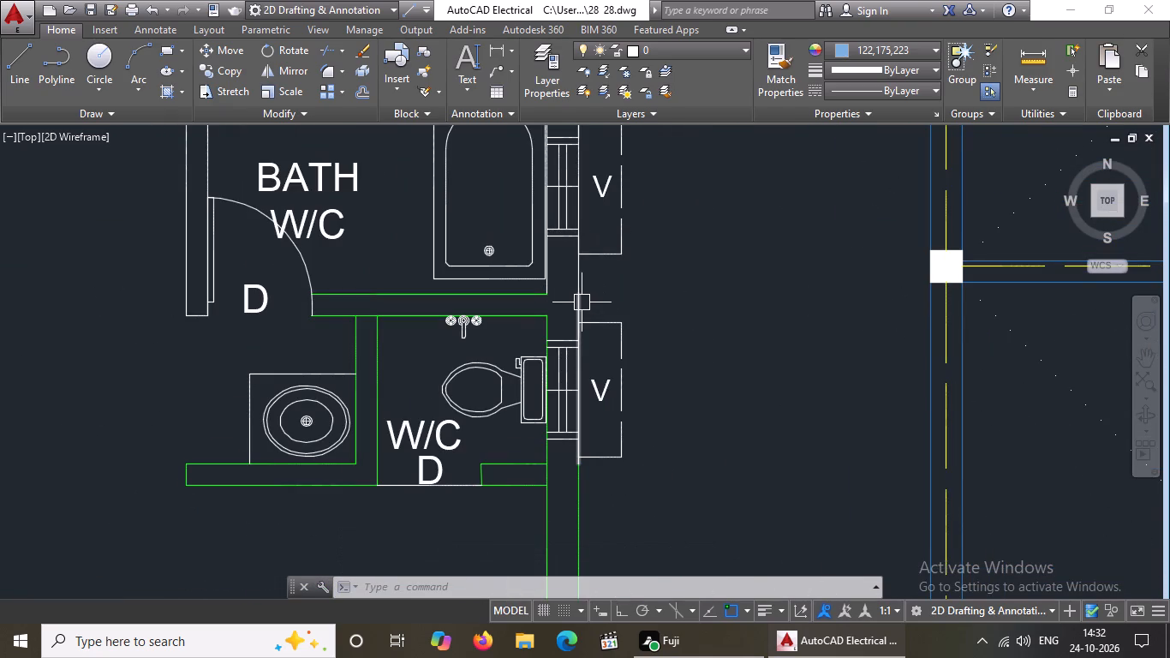
{"action": "scroll", "coordinate": [582, 301], "scroll_direction": "up", "scroll_amount": 3}
{"action": "left_click", "coordinate": [566, 333]}
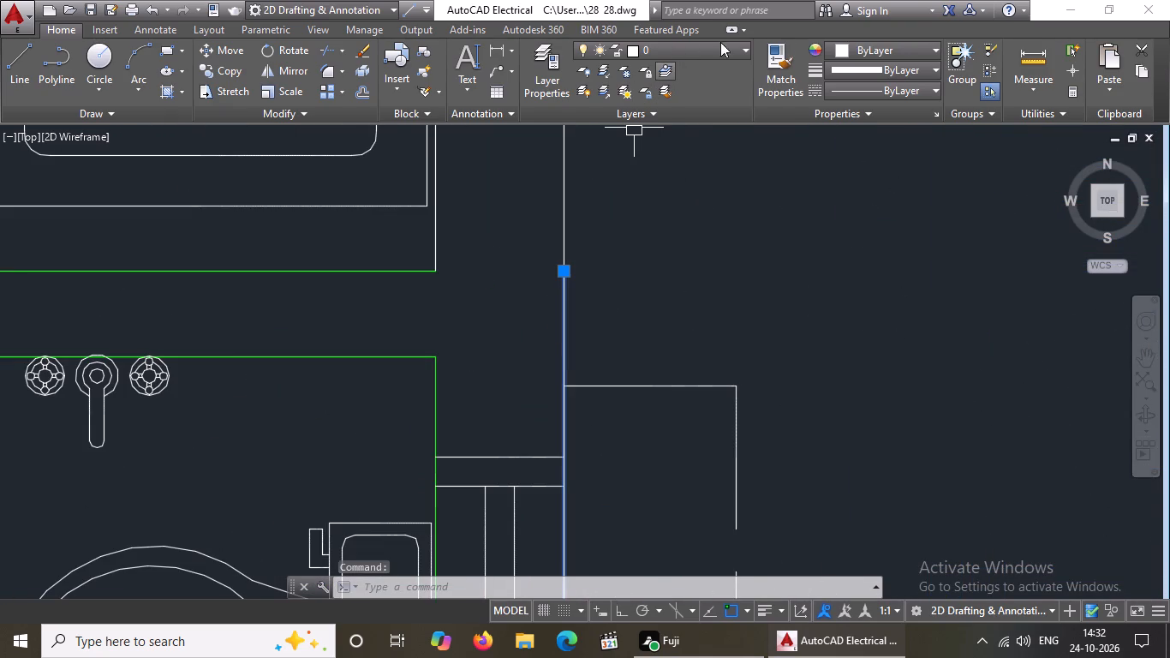
{"action": "left_click", "coordinate": [849, 51]}
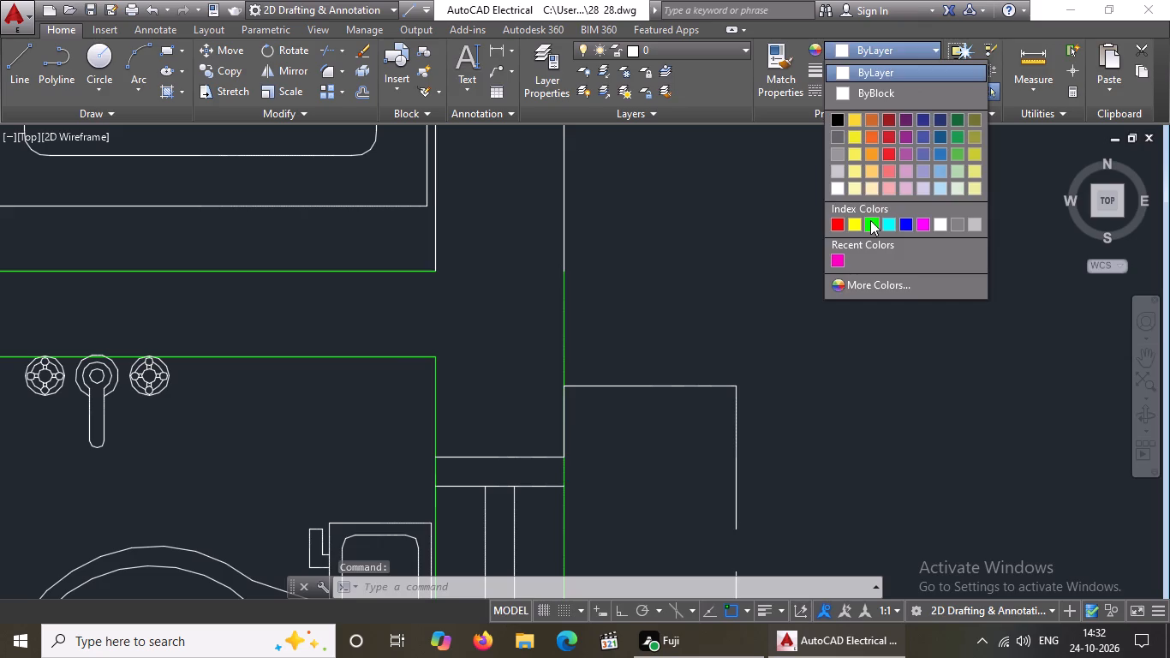
{"action": "left_click", "coordinate": [870, 220]}
{"action": "scroll", "coordinate": [533, 337], "scroll_direction": "down", "scroll_amount": 3}
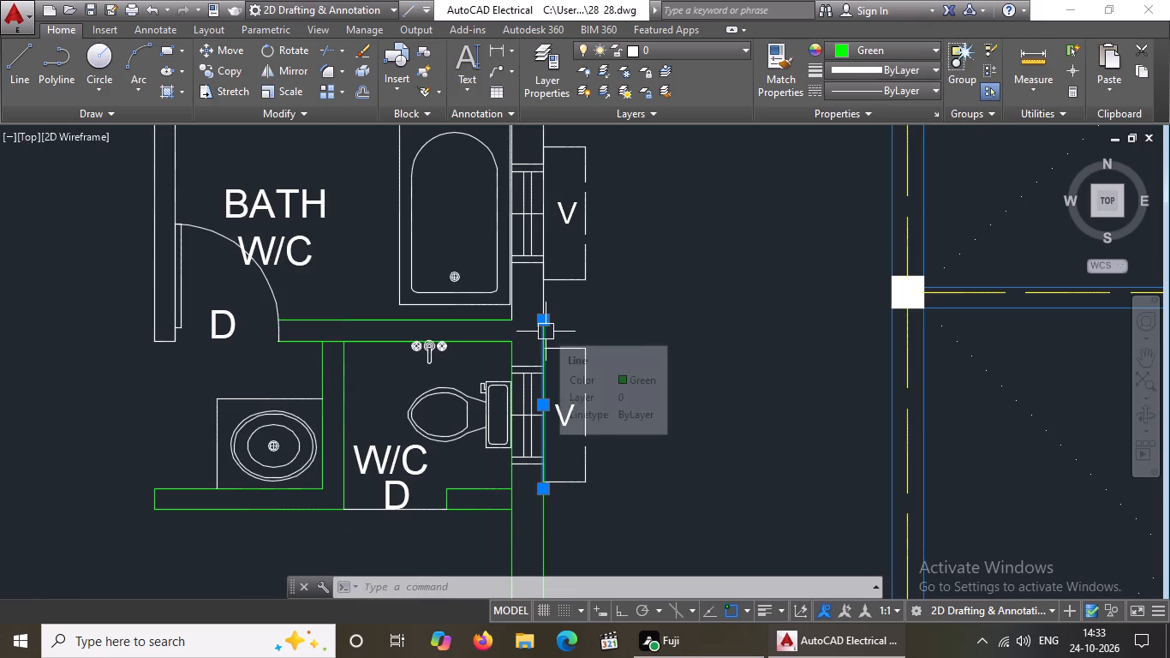
{"action": "scroll", "coordinate": [633, 365], "scroll_direction": "down", "scroll_amount": 3}
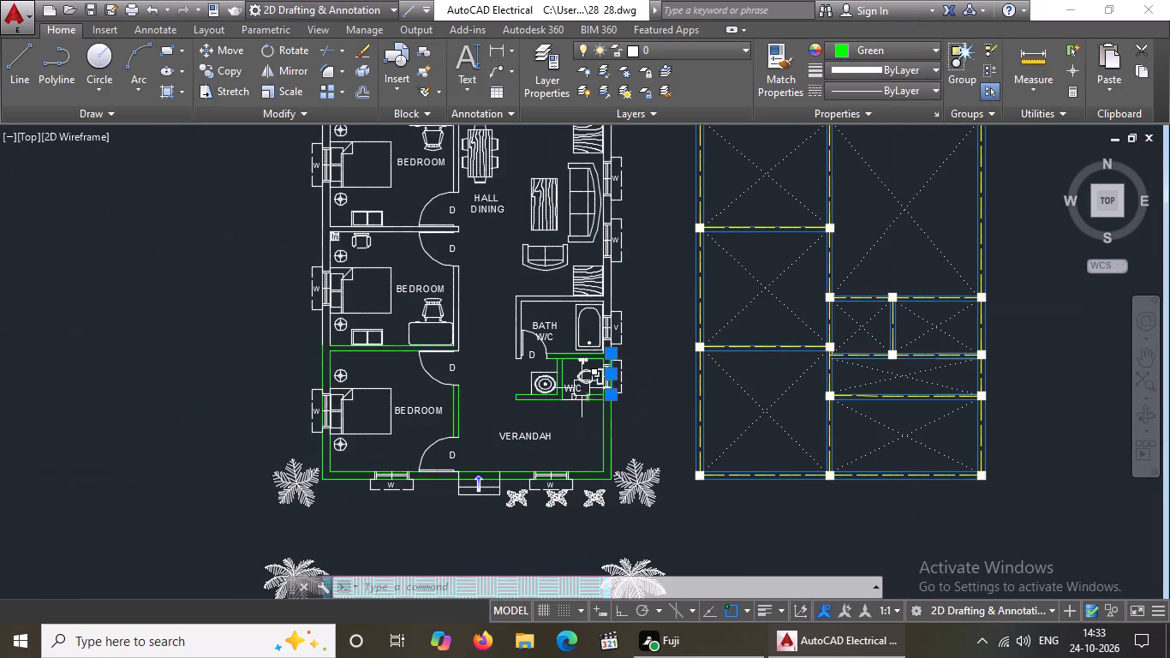
Set both lines of the middle bedroom's wall facing the hall to Green.
{"action": "scroll", "coordinate": [583, 357], "scroll_direction": "up", "scroll_amount": 4}
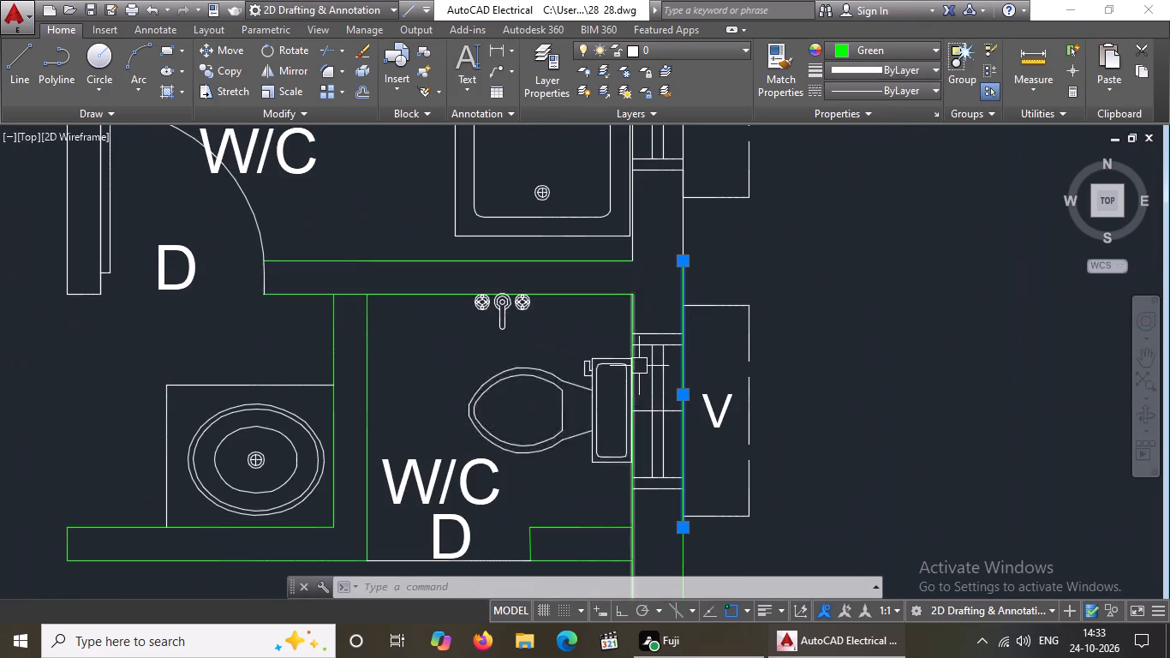
{"action": "scroll", "coordinate": [639, 366], "scroll_direction": "down", "scroll_amount": 2}
{"action": "scroll", "coordinate": [598, 175], "scroll_direction": "down", "scroll_amount": 3}
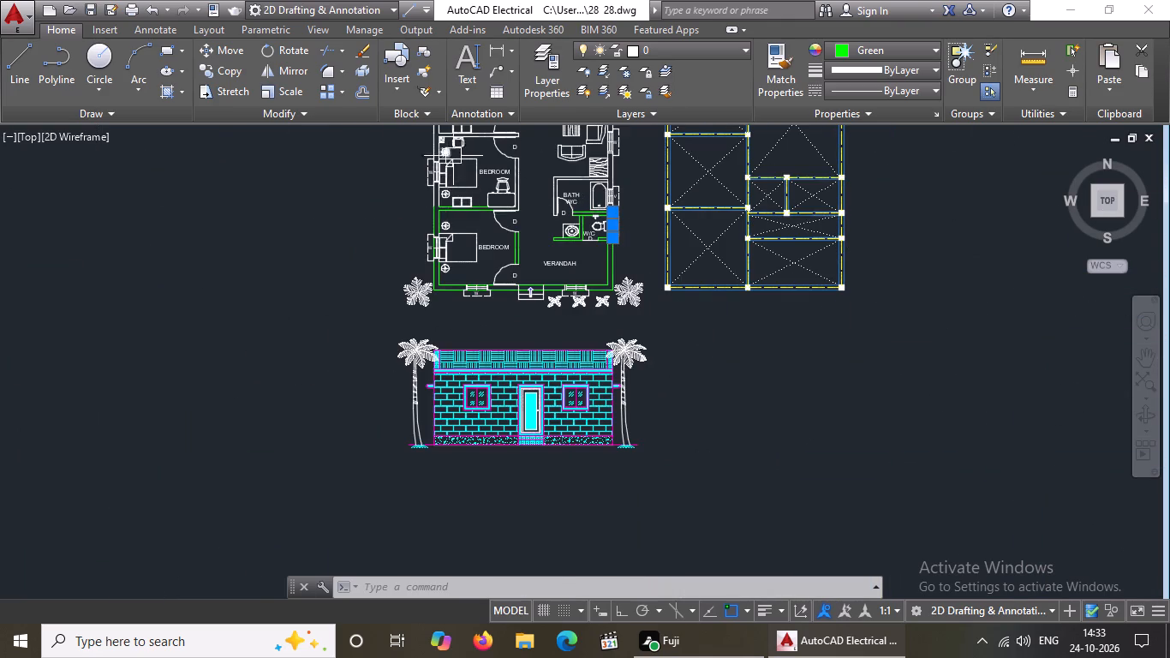
{"action": "scroll", "coordinate": [453, 154], "scroll_direction": "up", "scroll_amount": 3}
{"action": "scroll", "coordinate": [463, 170], "scroll_direction": "down", "scroll_amount": 1}
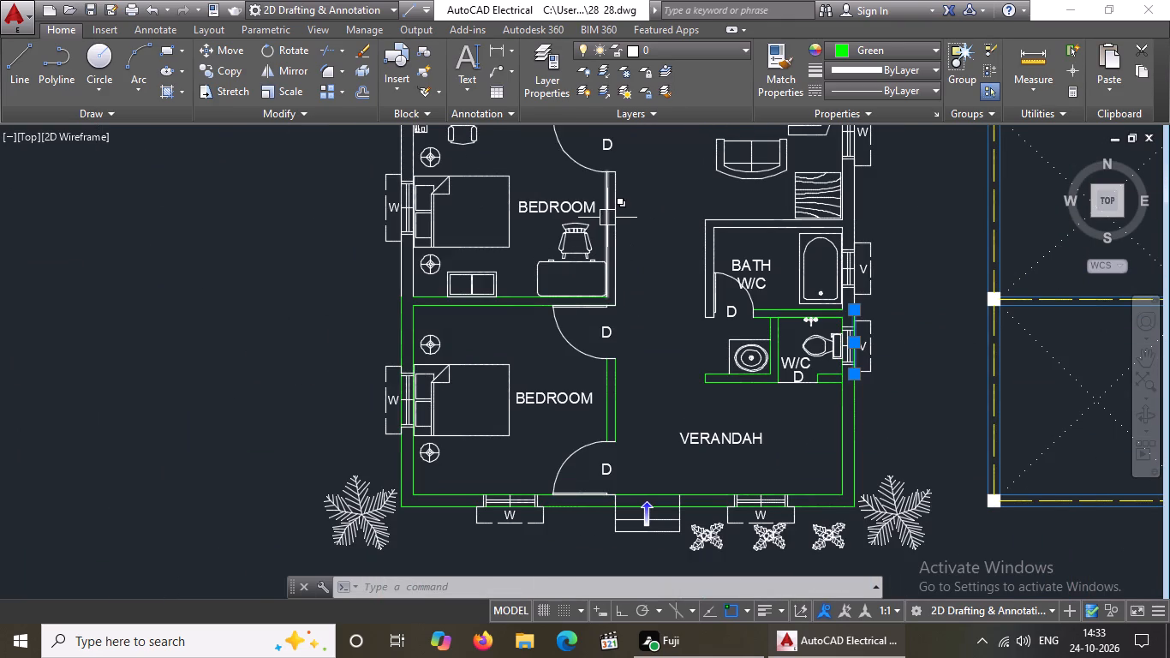
{"action": "left_click", "coordinate": [602, 219]}
{"action": "left_click", "coordinate": [861, 44]}
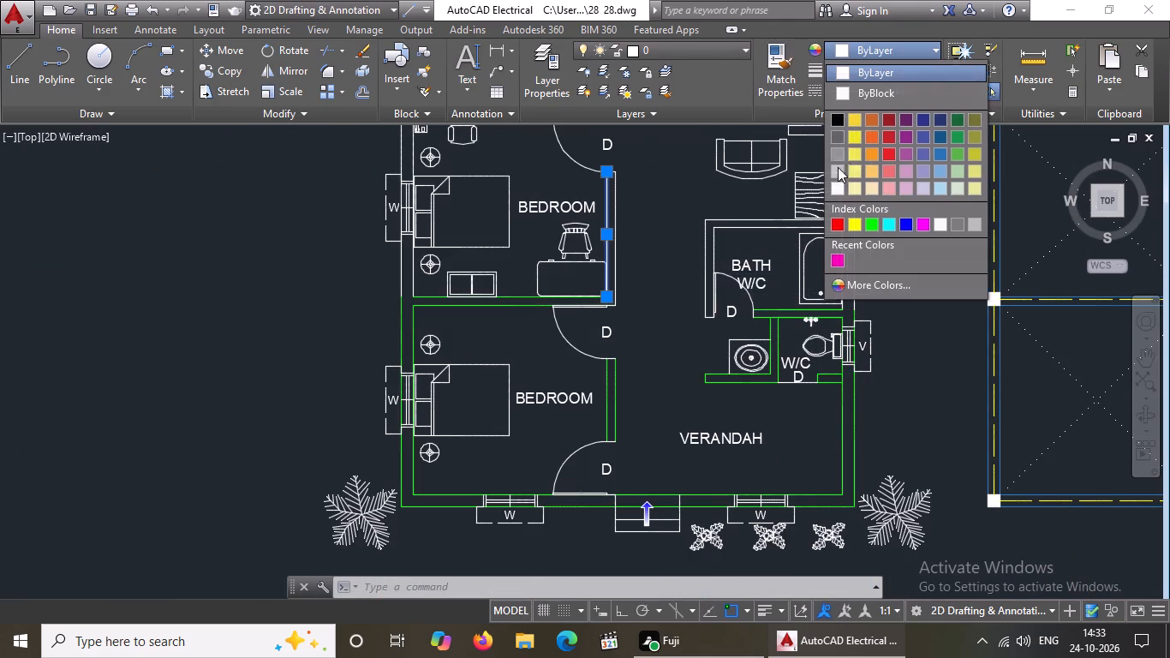
{"action": "left_click", "coordinate": [871, 220]}
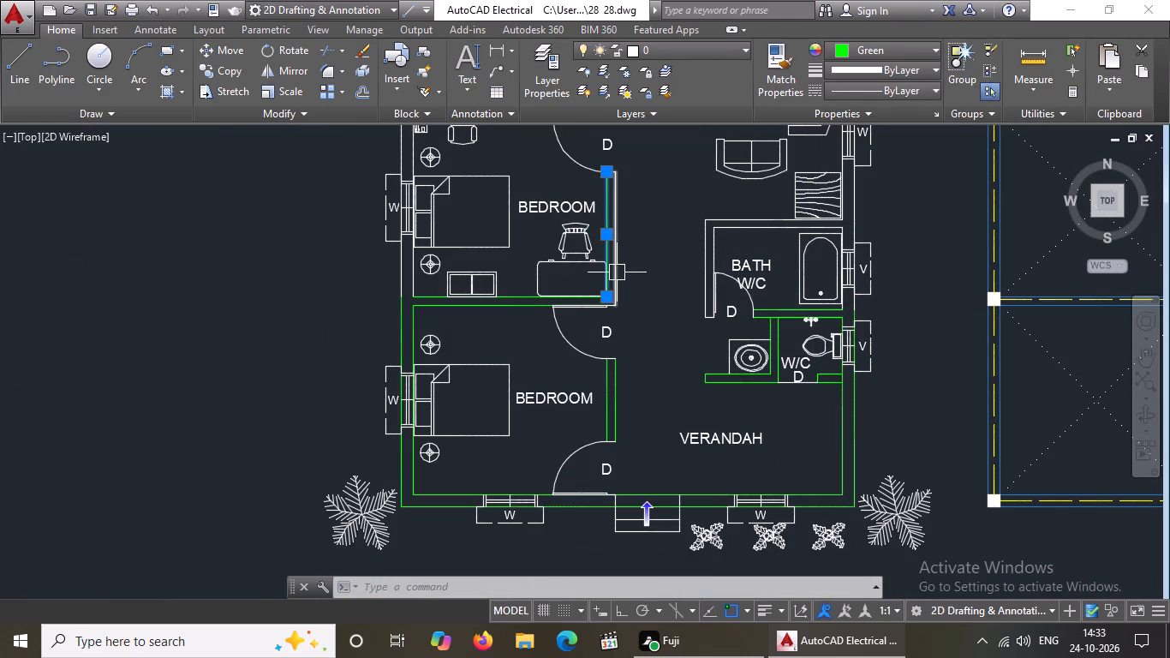
{"action": "left_click", "coordinate": [617, 272]}
{"action": "left_click", "coordinate": [848, 51]}
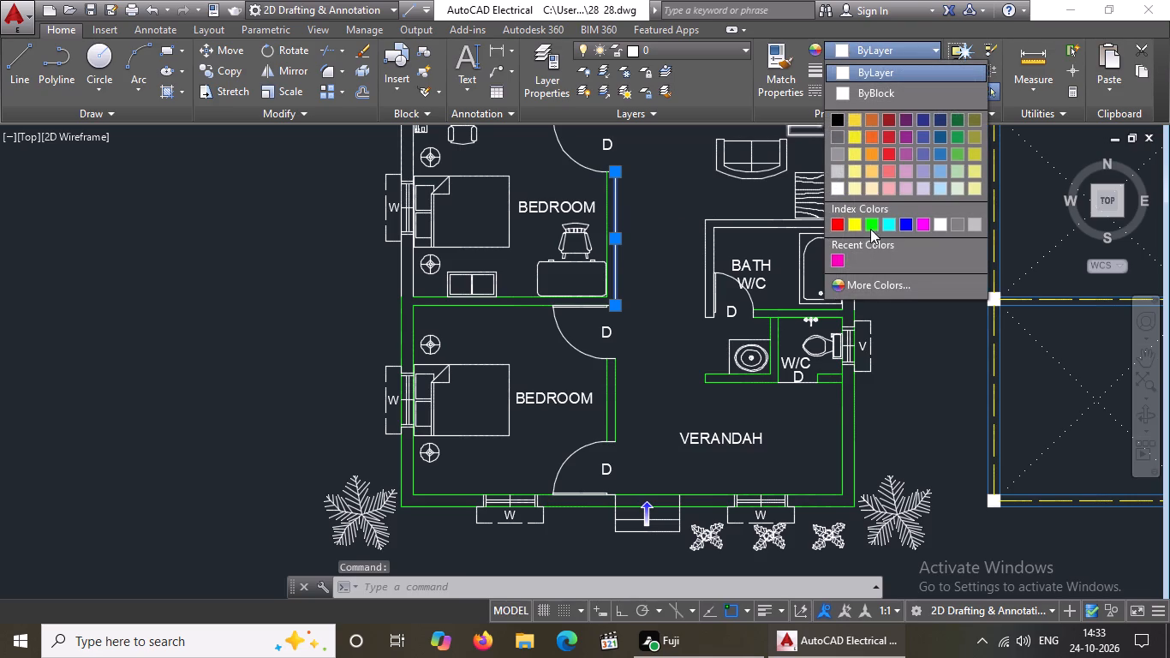
{"action": "left_click", "coordinate": [875, 218]}
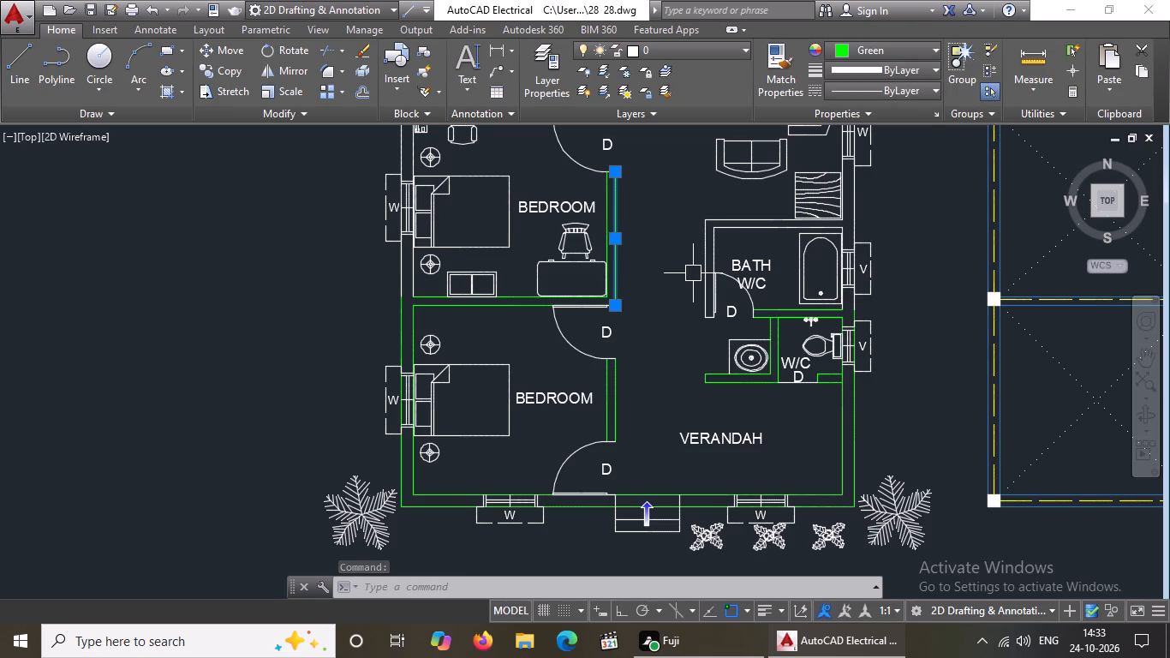
Set the lines of the bath's hall-side wall beside its door, including the end line, to Green.
{"action": "scroll", "coordinate": [695, 255], "scroll_direction": "up", "scroll_amount": 1}
{"action": "left_click", "coordinate": [692, 167]}
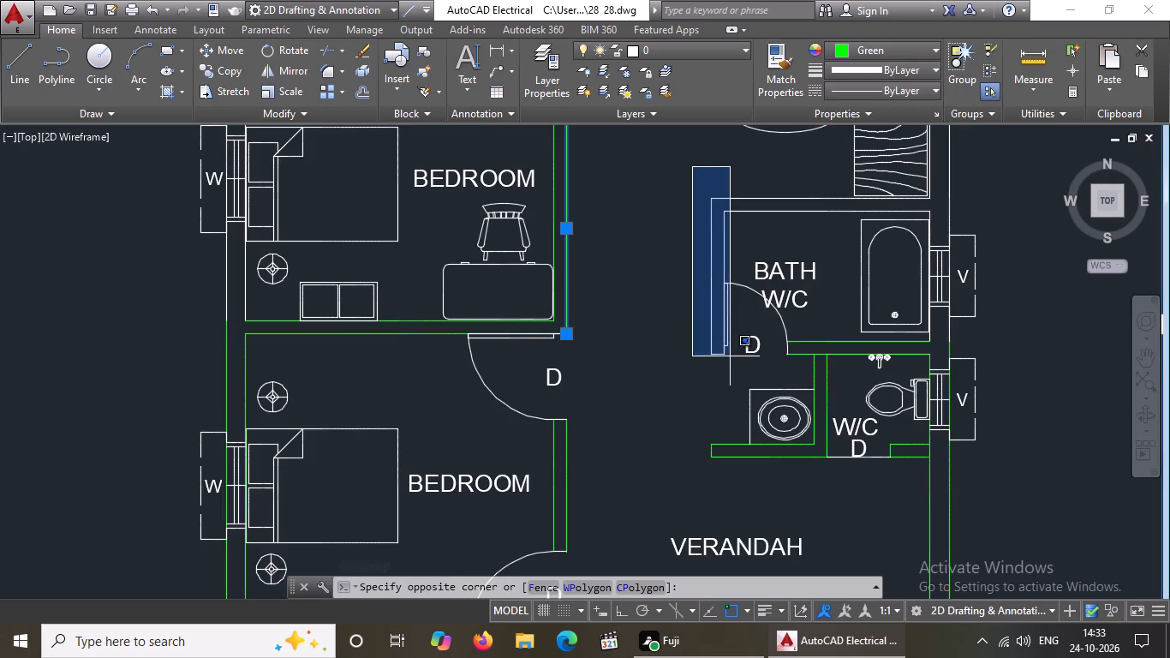
{"action": "left_click", "coordinate": [731, 379]}
{"action": "left_click", "coordinate": [894, 48]}
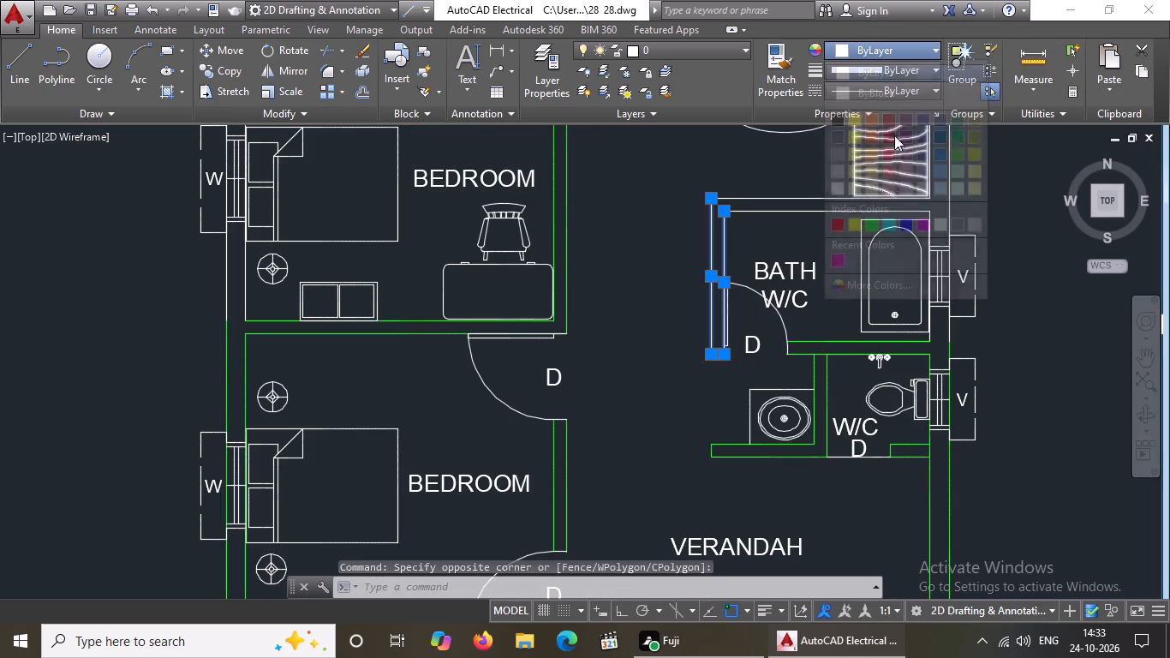
{"action": "left_click", "coordinate": [870, 222]}
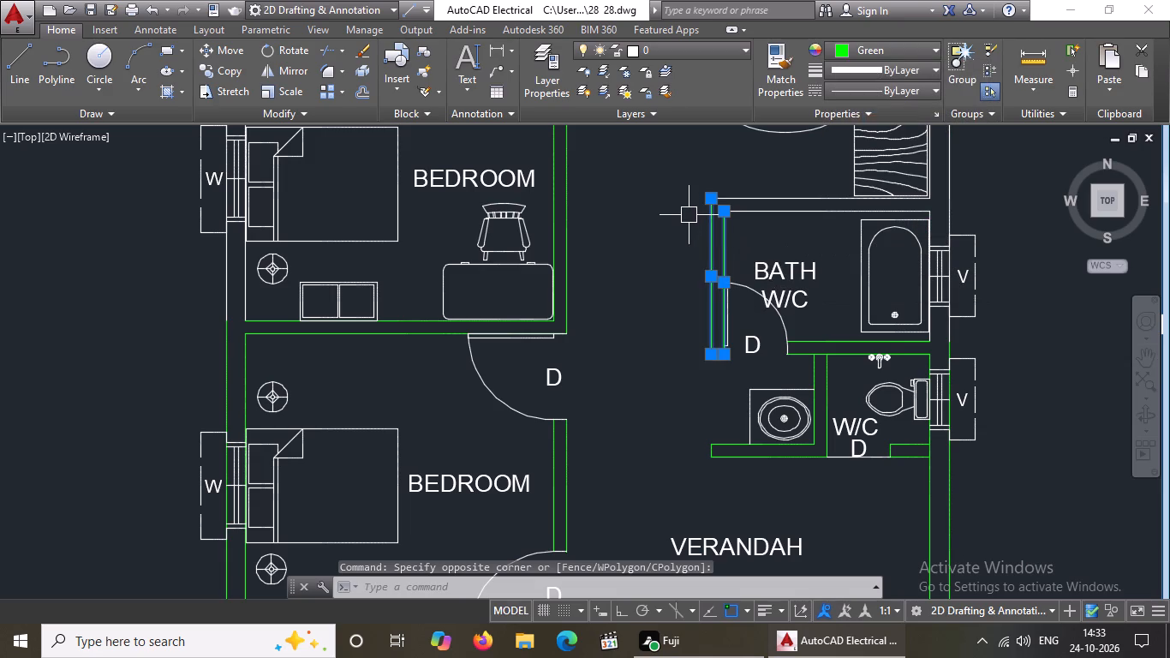
{"action": "key", "text": "Escape"}
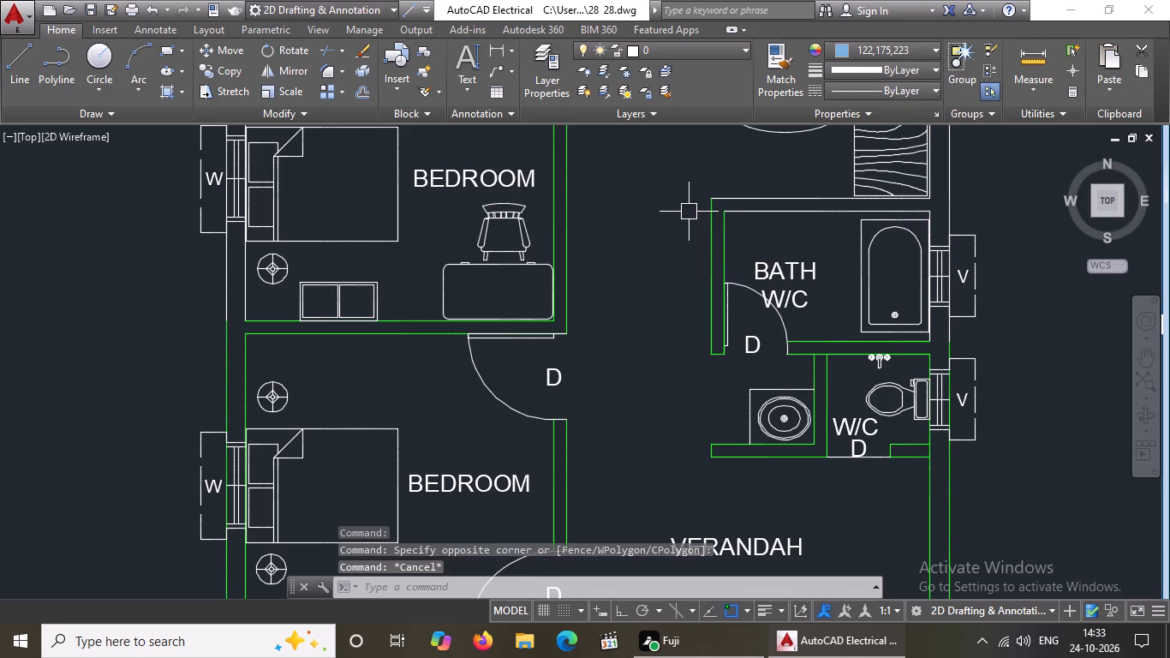
Set both lines of the wall separating the bath from the hall's seating area to Green.
{"action": "left_click", "coordinate": [683, 178]}
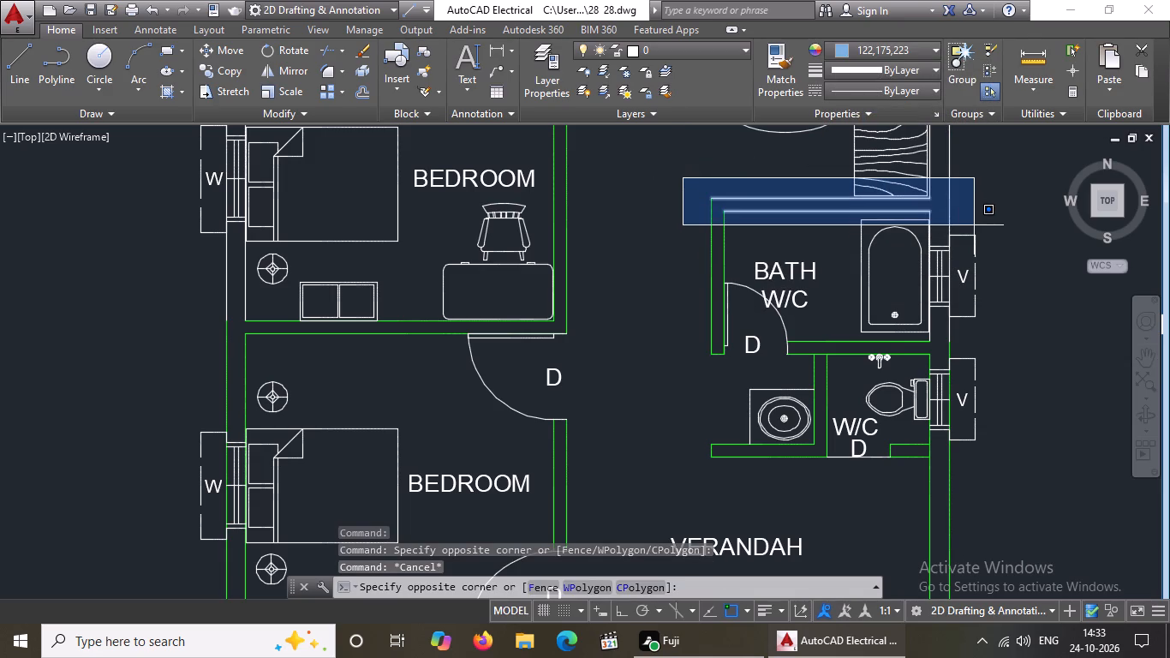
{"action": "left_click", "coordinate": [978, 224]}
{"action": "left_click", "coordinate": [891, 47]}
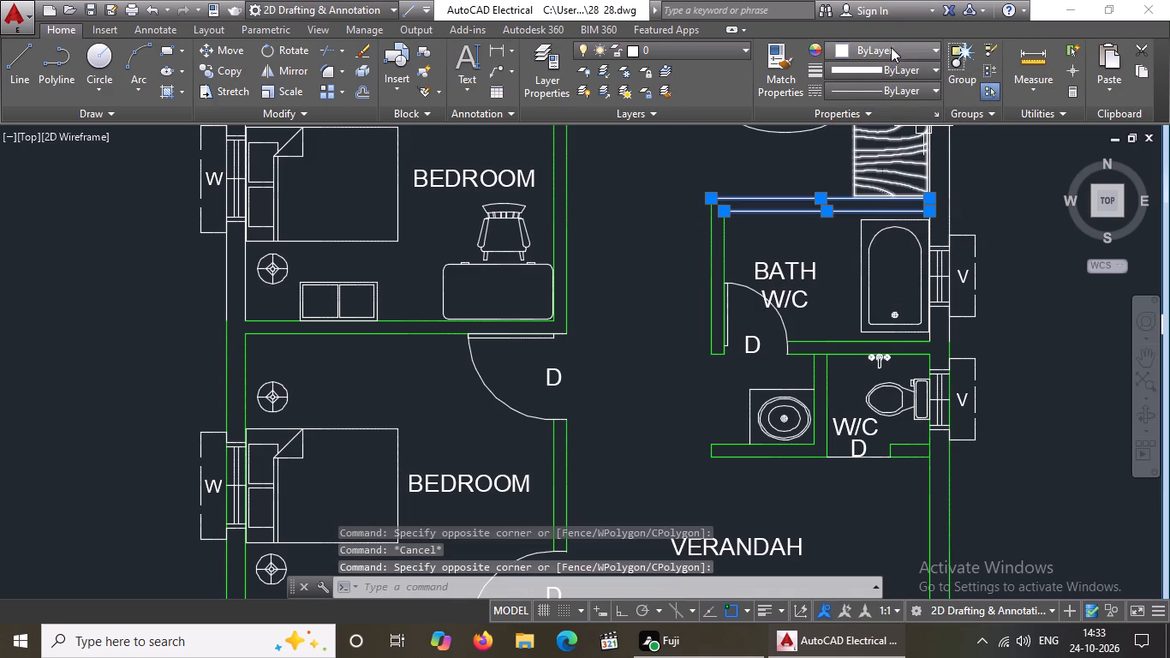
{"action": "left_click", "coordinate": [875, 226]}
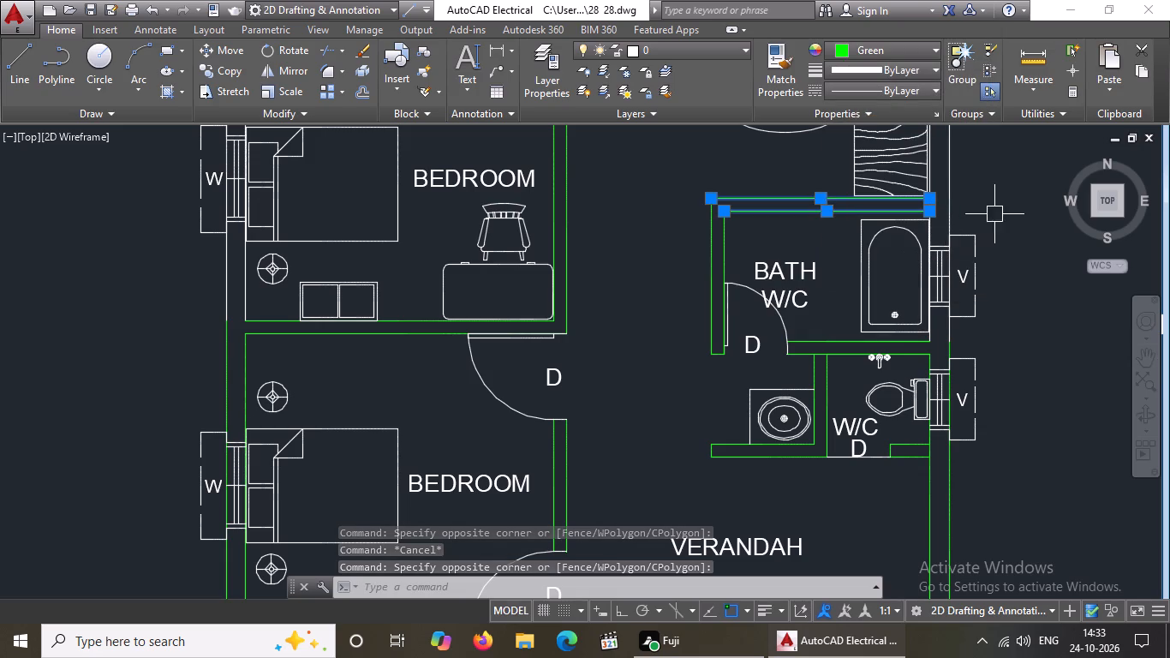
{"action": "key", "text": "Escape"}
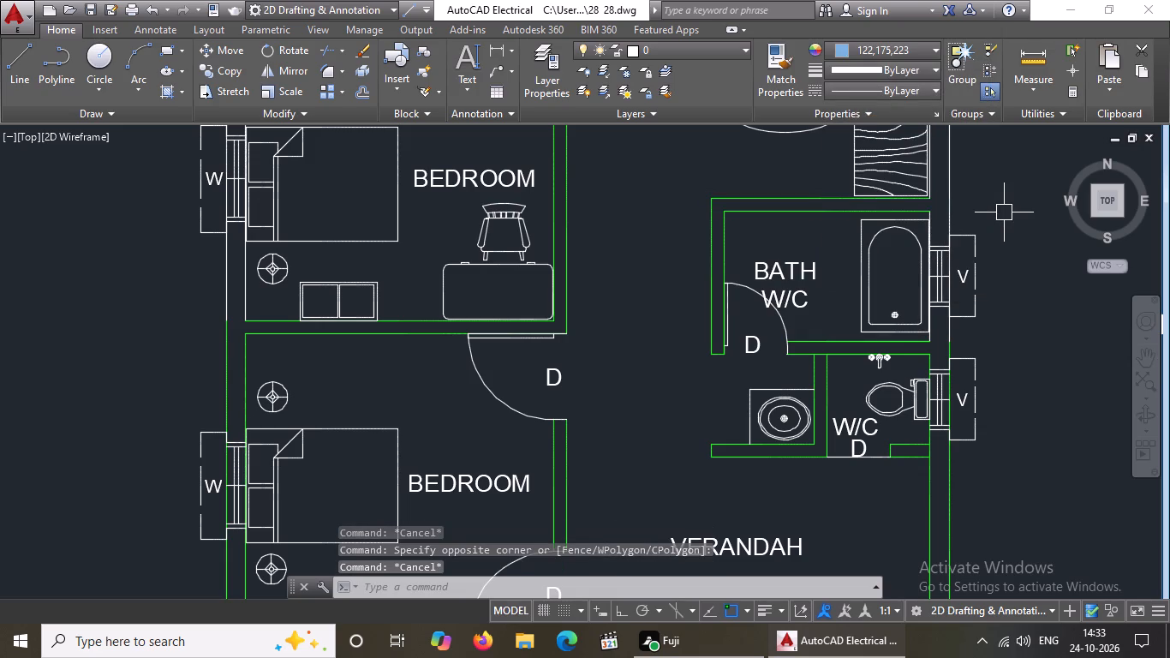
Set the inner and outer lines of the exterior side wall beside the bathtub to Green.
{"action": "scroll", "coordinate": [966, 238], "scroll_direction": "up", "scroll_amount": 3}
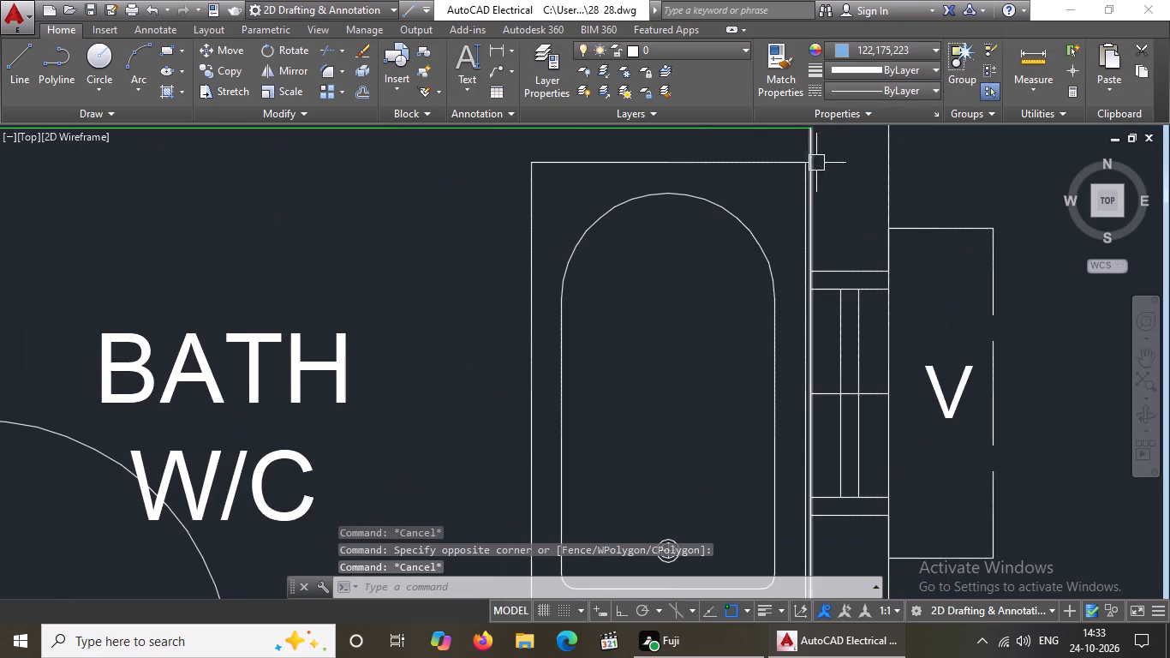
{"action": "left_click", "coordinate": [809, 152]}
{"action": "left_click", "coordinate": [864, 49]}
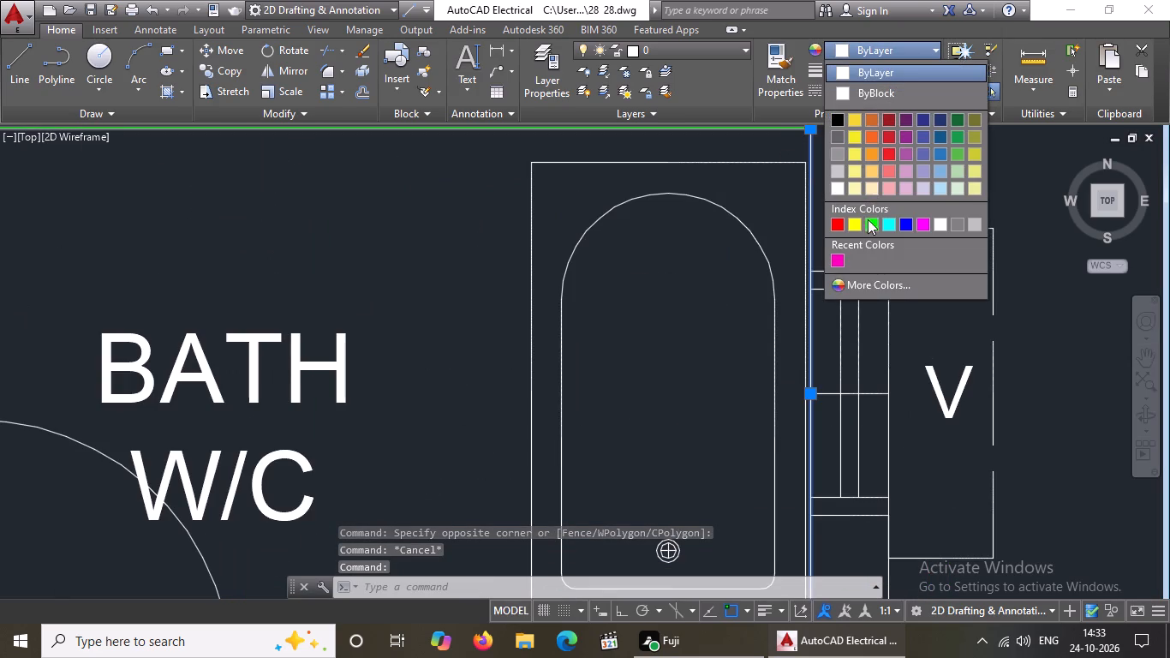
{"action": "left_click", "coordinate": [869, 226]}
{"action": "left_click", "coordinate": [886, 209]}
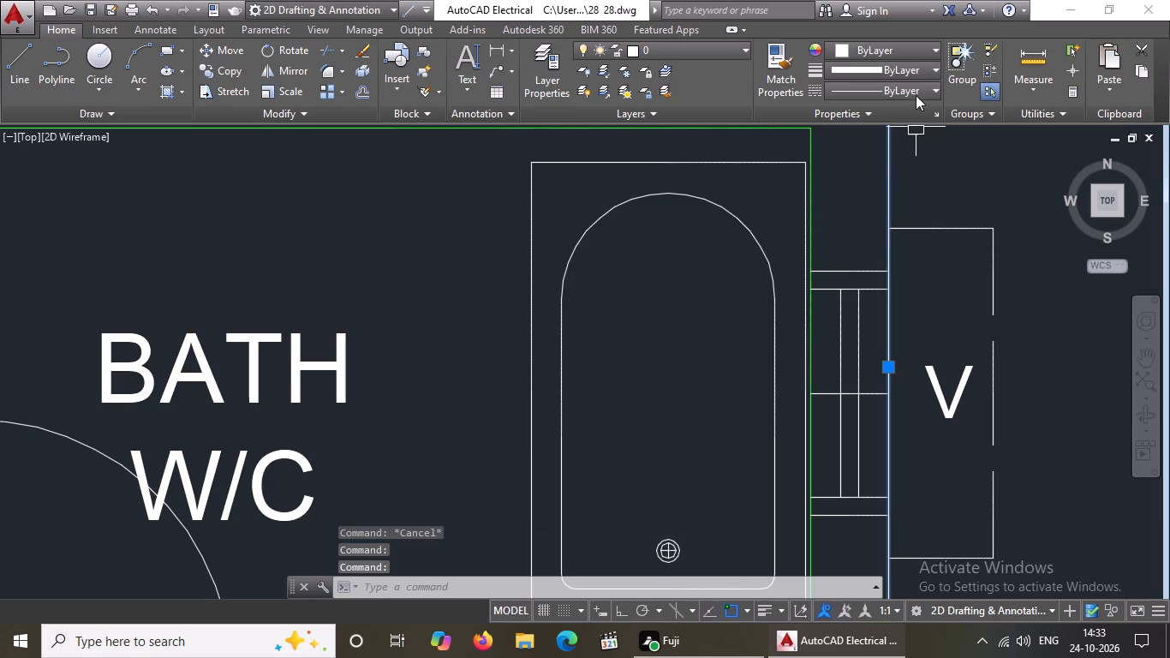
{"action": "left_click", "coordinate": [898, 44]}
{"action": "left_click", "coordinate": [867, 224]}
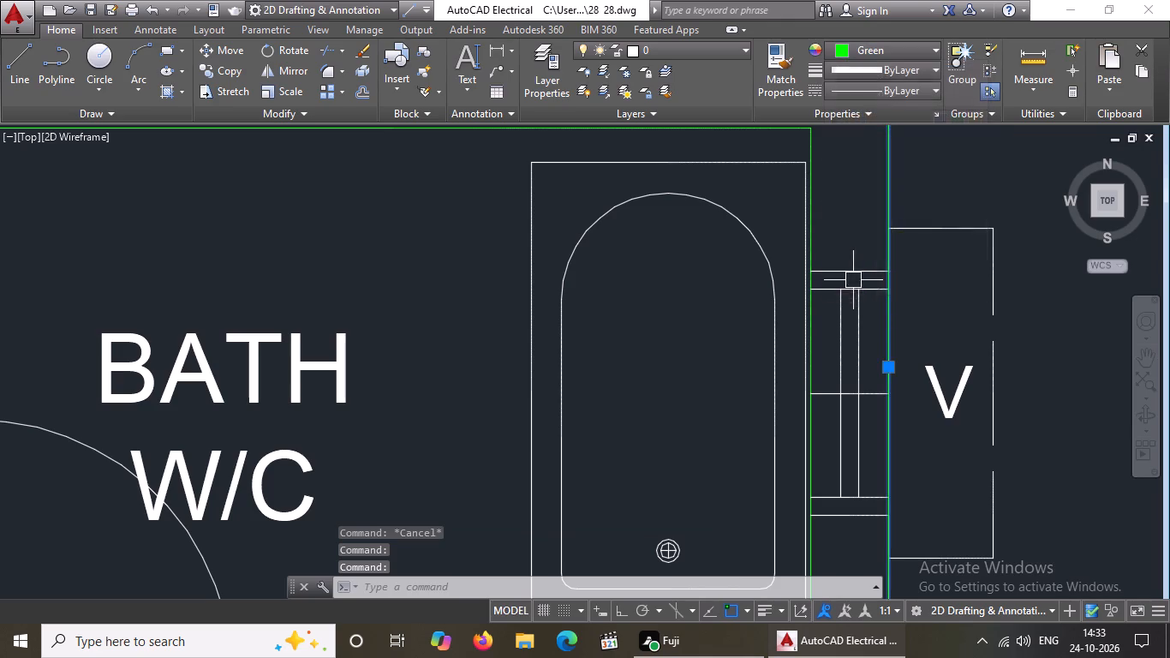
{"action": "scroll", "coordinate": [854, 280], "scroll_direction": "down", "scroll_amount": 5}
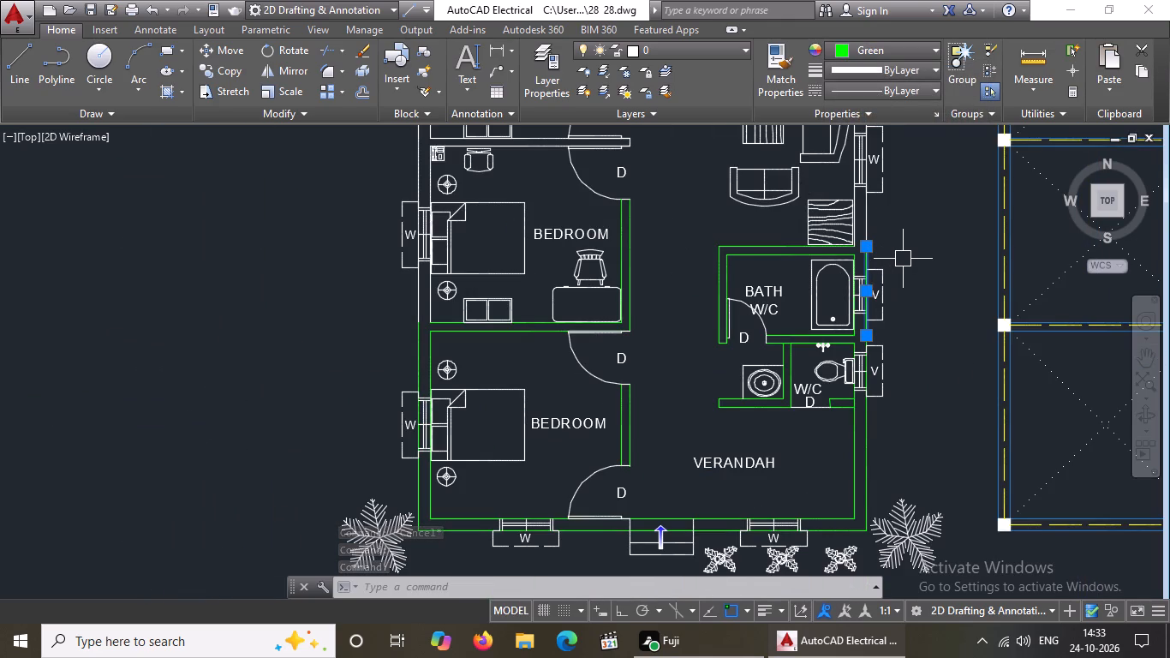
{"action": "key", "text": "Escape"}
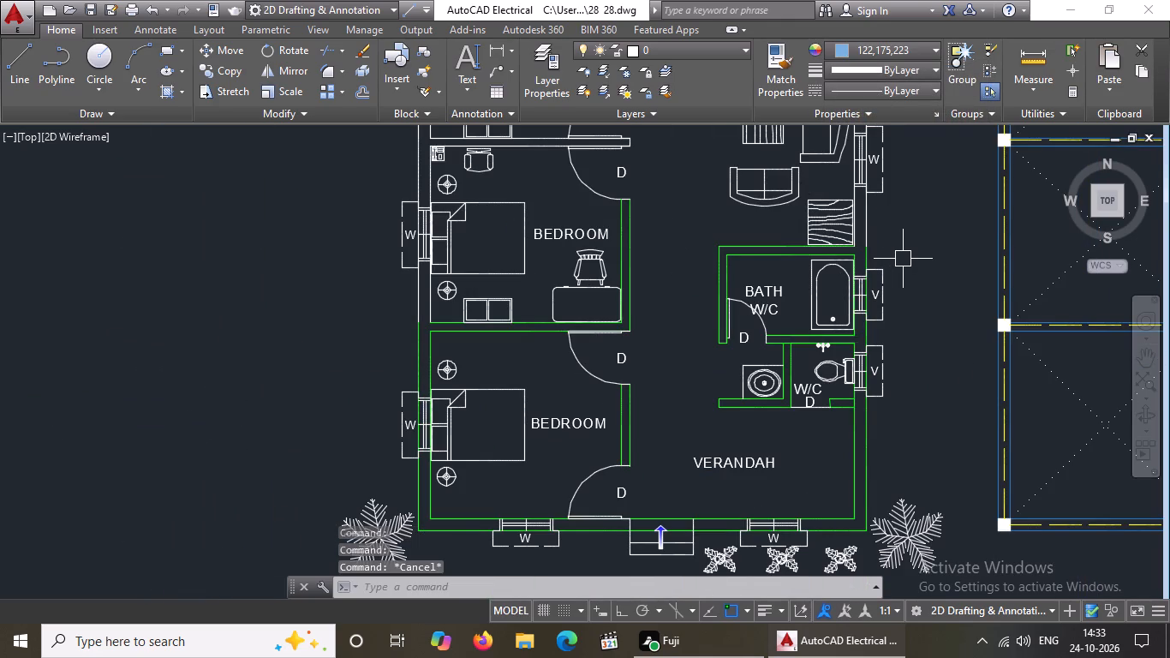
Set the outer and inner lines of the exterior side wall beside the middle bedroom's bed to Green.
{"action": "scroll", "coordinate": [772, 311], "scroll_direction": "down", "scroll_amount": 2}
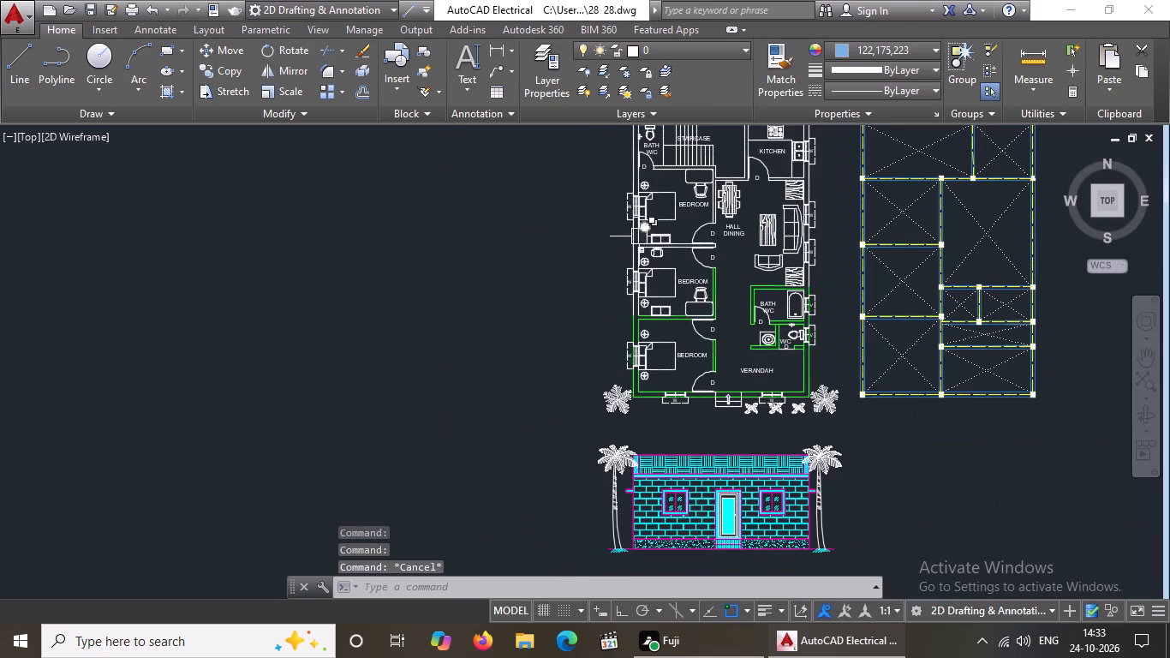
{"action": "scroll", "coordinate": [642, 236], "scroll_direction": "up", "scroll_amount": 4}
{"action": "left_click", "coordinate": [579, 282]}
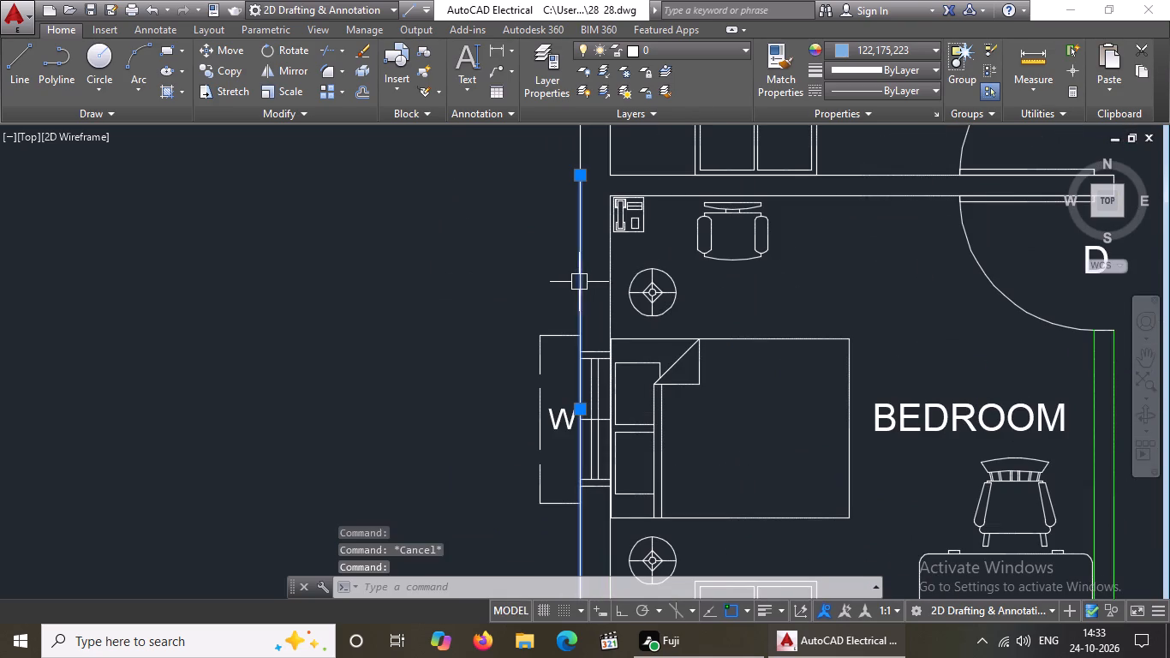
{"action": "left_click", "coordinate": [864, 49]}
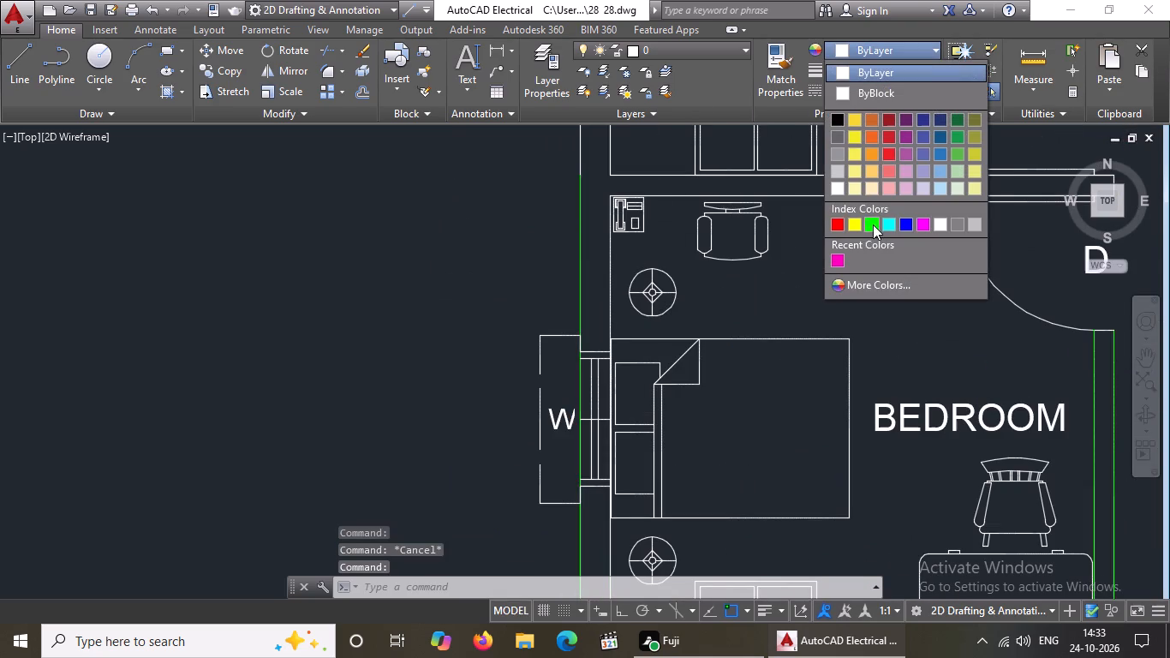
{"action": "left_click", "coordinate": [873, 224]}
{"action": "left_click", "coordinate": [609, 290]}
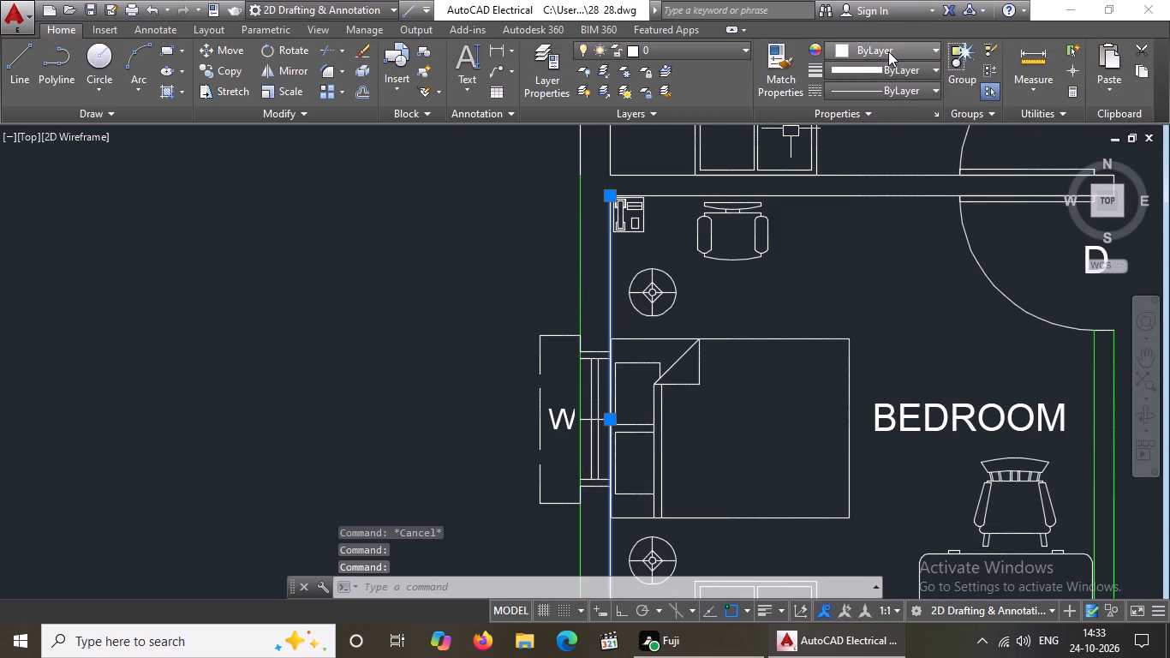
{"action": "left_click", "coordinate": [888, 52]}
{"action": "left_click", "coordinate": [871, 223]}
Set both lines and the hall-side end line of the partition between the middle and upper bedrooms to Green.
{"action": "scroll", "coordinate": [709, 244], "scroll_direction": "down", "scroll_amount": 2}
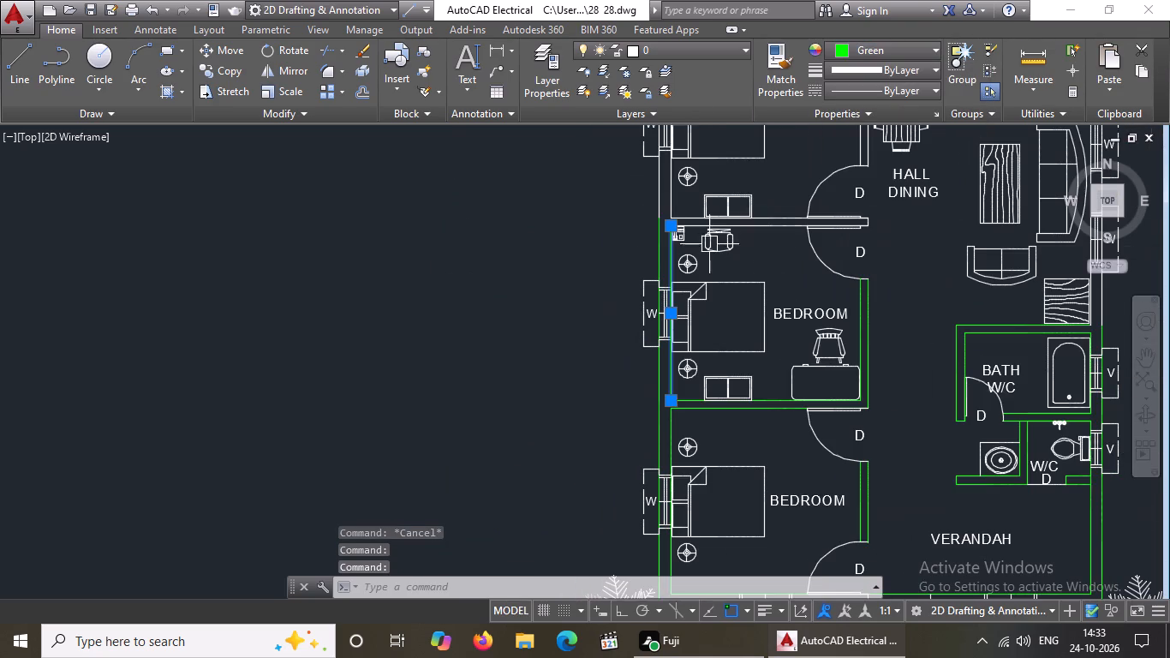
{"action": "scroll", "coordinate": [782, 232], "scroll_direction": "up", "scroll_amount": 1}
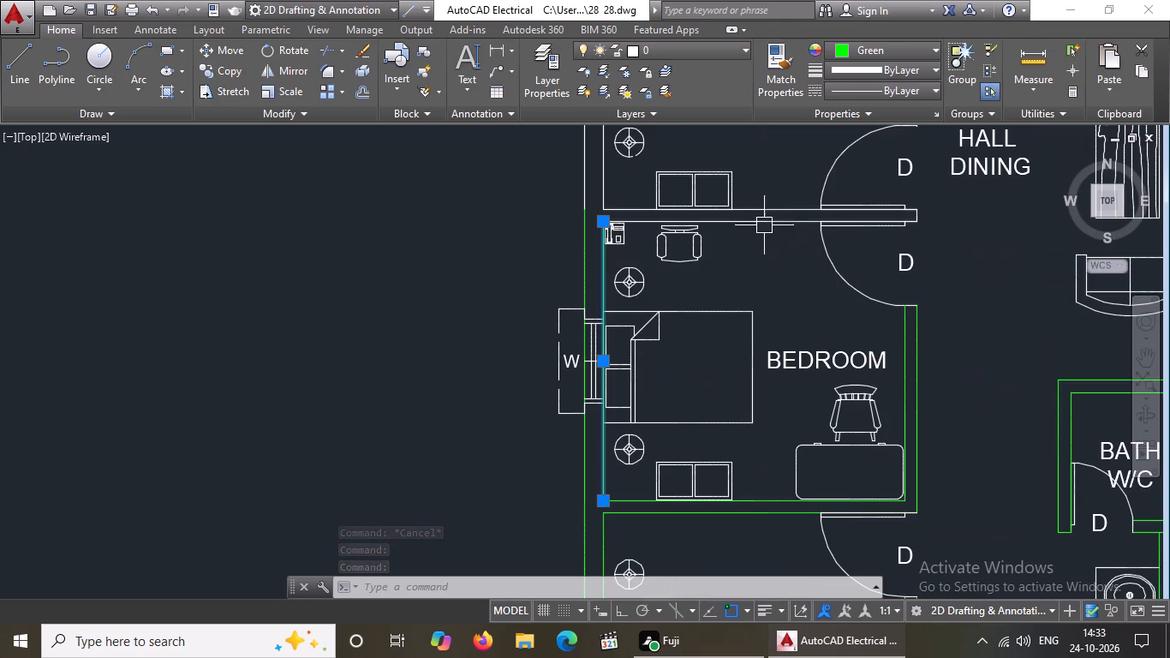
{"action": "left_click", "coordinate": [759, 223]}
{"action": "left_click", "coordinate": [873, 49]}
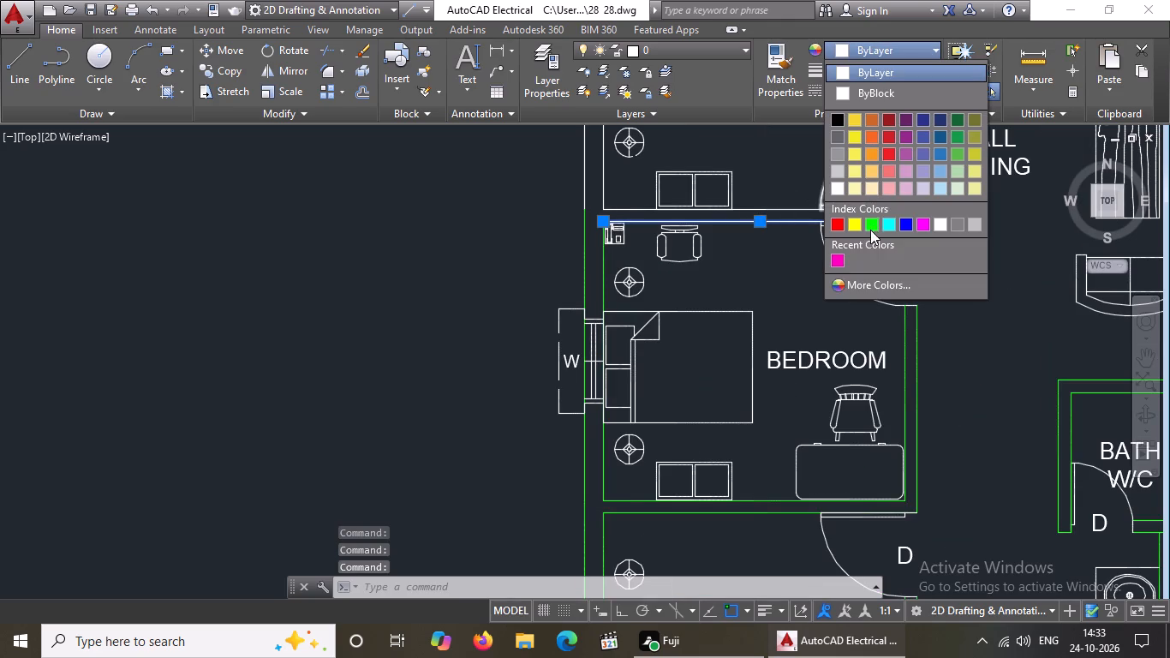
{"action": "left_click", "coordinate": [870, 227]}
{"action": "left_click", "coordinate": [782, 211]}
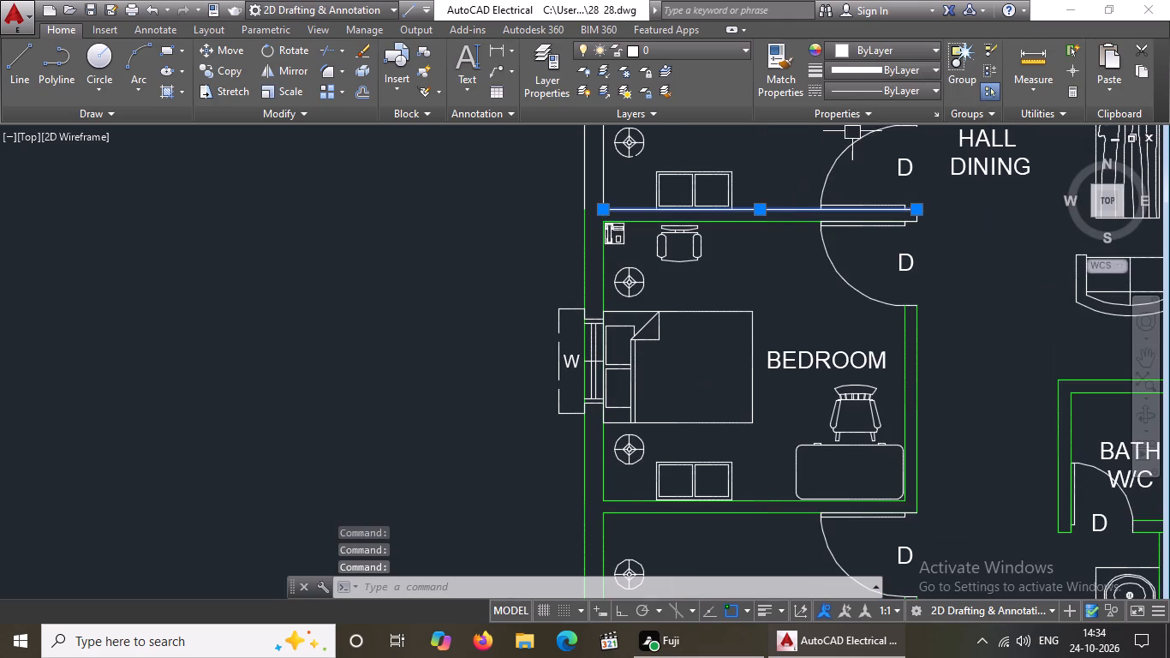
{"action": "left_click", "coordinate": [868, 46]}
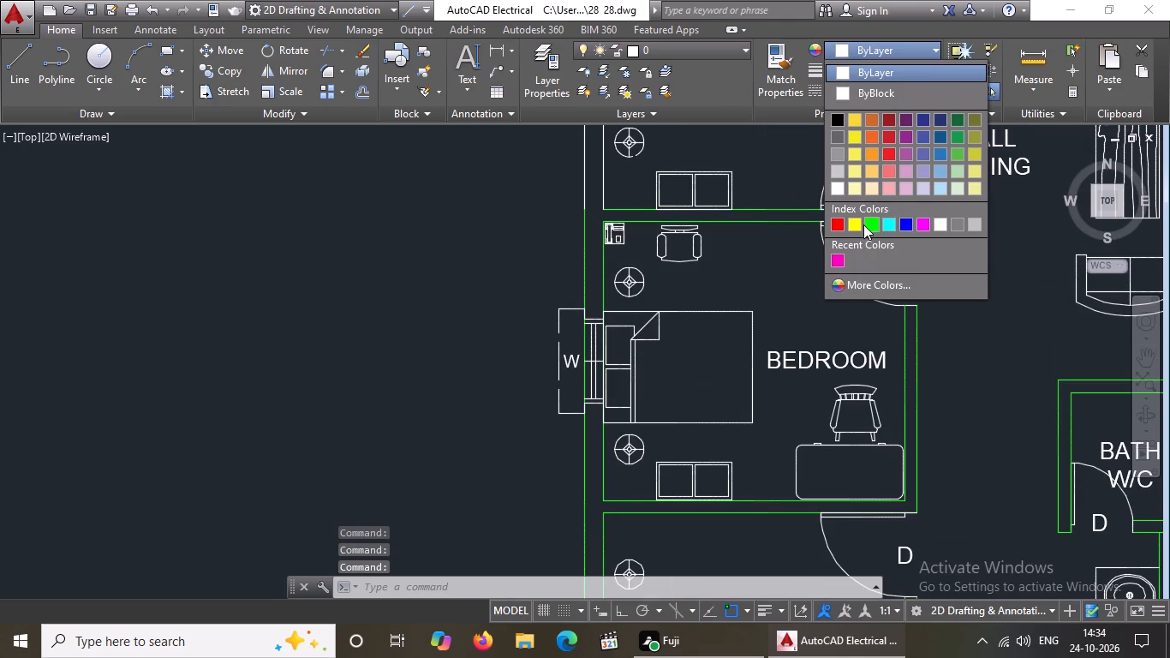
{"action": "left_click", "coordinate": [872, 220]}
{"action": "scroll", "coordinate": [922, 220], "scroll_direction": "up", "scroll_amount": 2}
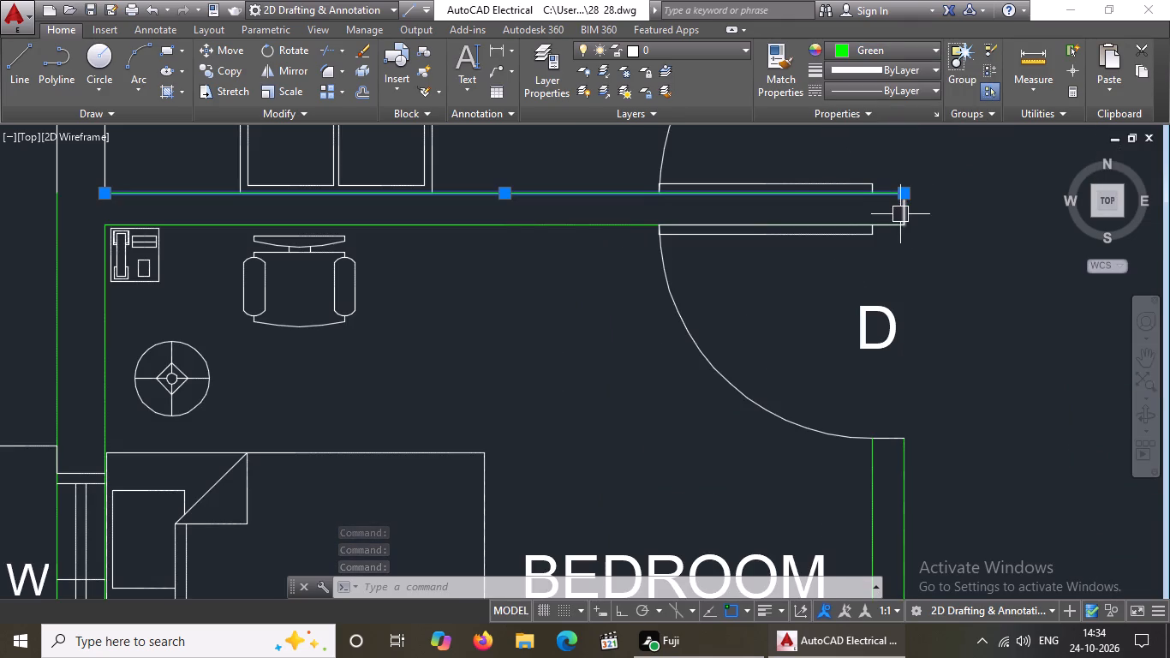
{"action": "left_click", "coordinate": [901, 214]}
{"action": "left_click", "coordinate": [842, 43]}
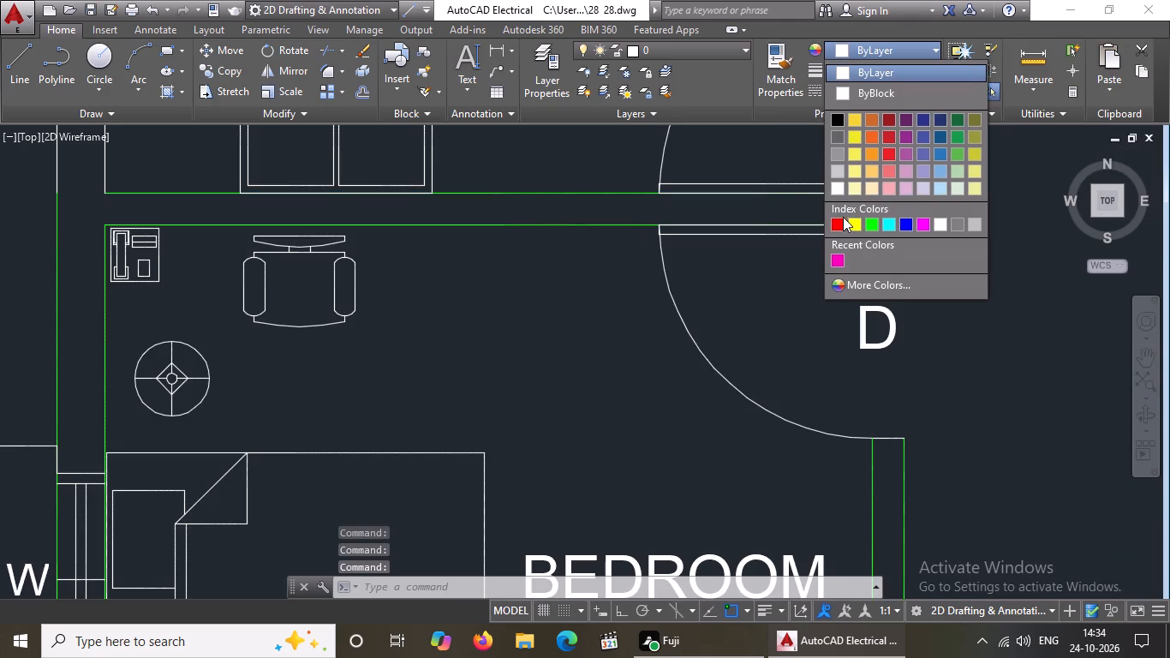
{"action": "left_click", "coordinate": [876, 227]}
Set the inner and outer lines of the exterior side wall beside the hall's sofas to Green.
{"action": "scroll", "coordinate": [733, 293], "scroll_direction": "down", "scroll_amount": 4}
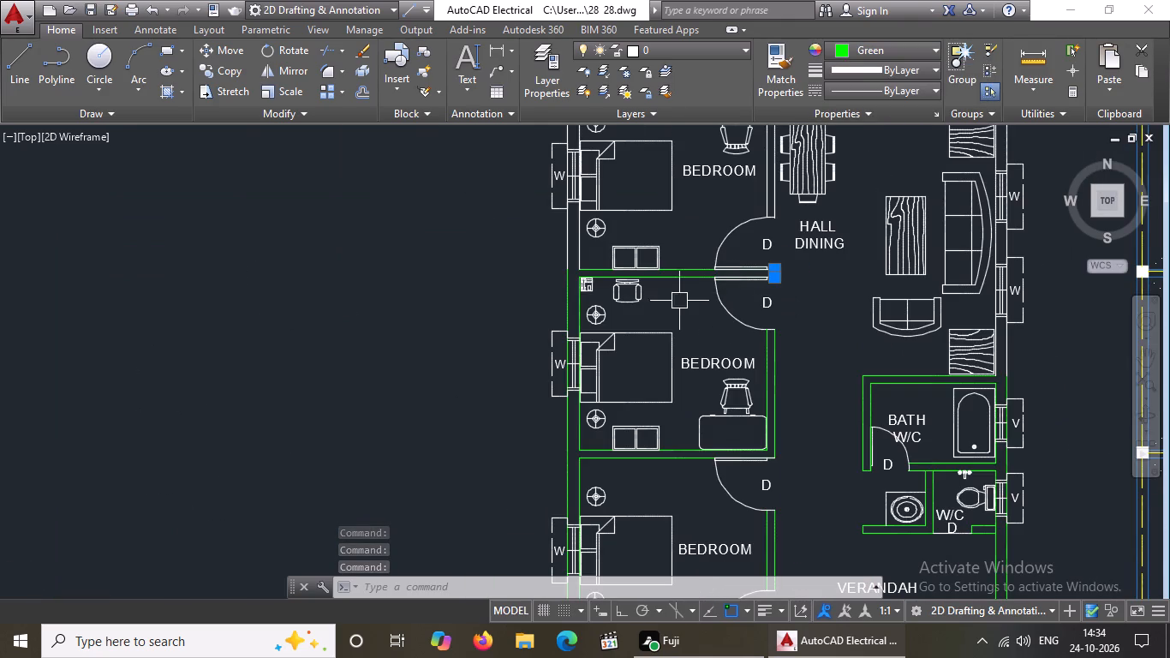
{"action": "scroll", "coordinate": [731, 227], "scroll_direction": "down", "scroll_amount": 2}
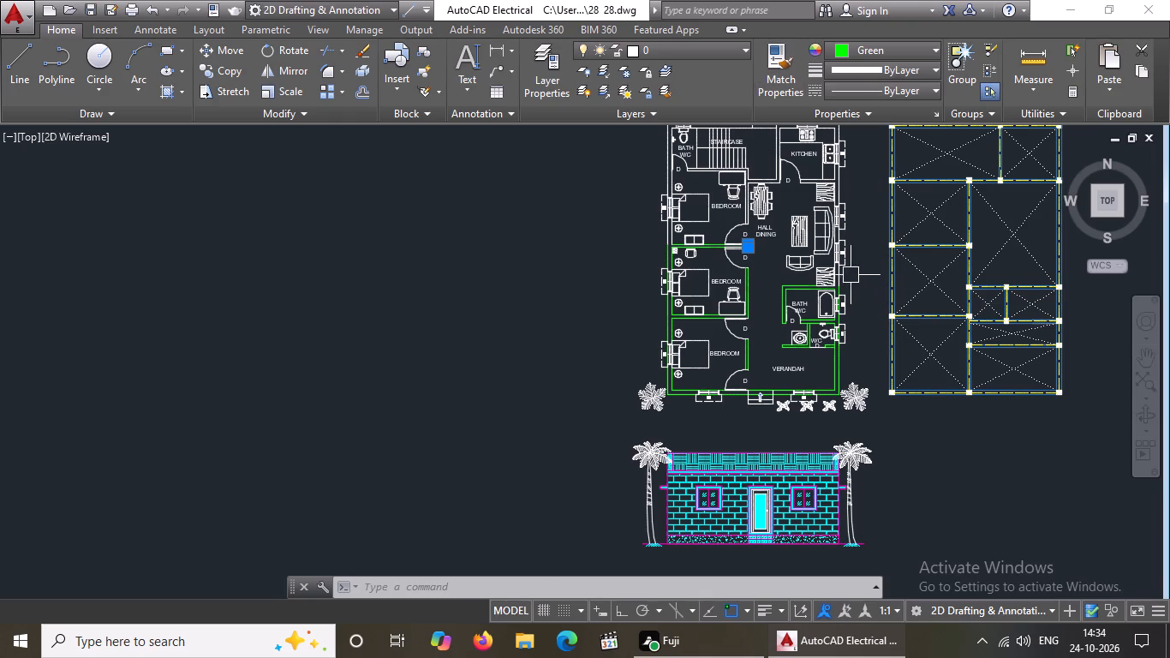
{"action": "scroll", "coordinate": [839, 266], "scroll_direction": "up", "scroll_amount": 6}
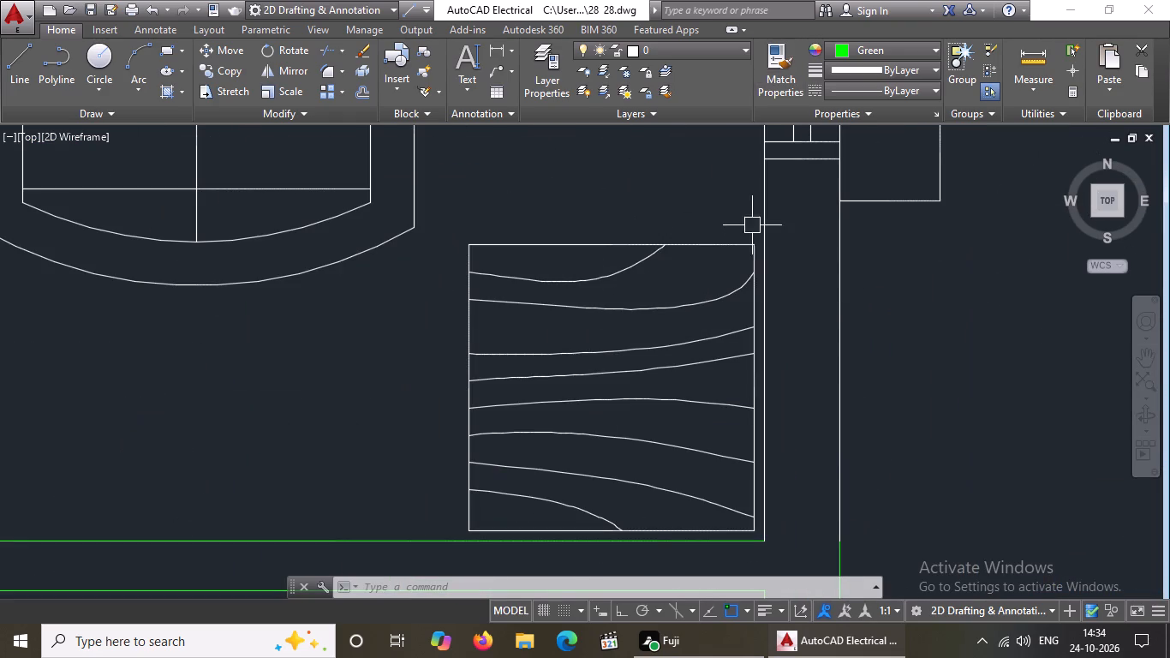
{"action": "left_click", "coordinate": [761, 203]}
{"action": "left_click", "coordinate": [860, 46]}
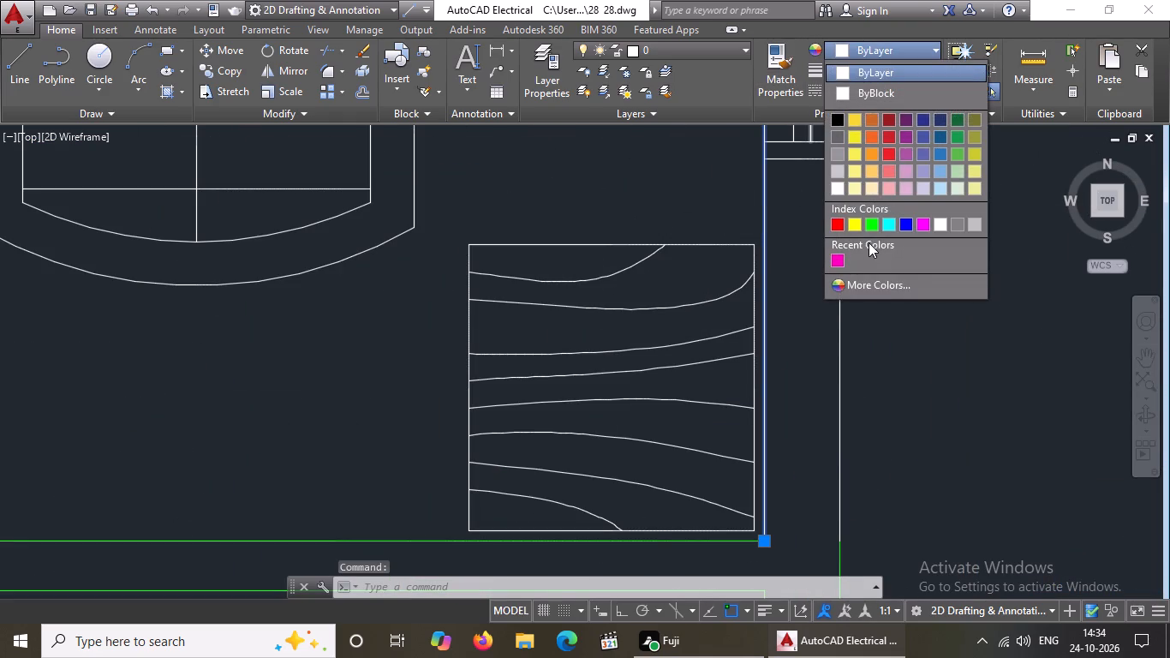
{"action": "left_click", "coordinate": [871, 224]}
{"action": "left_click", "coordinate": [843, 320]}
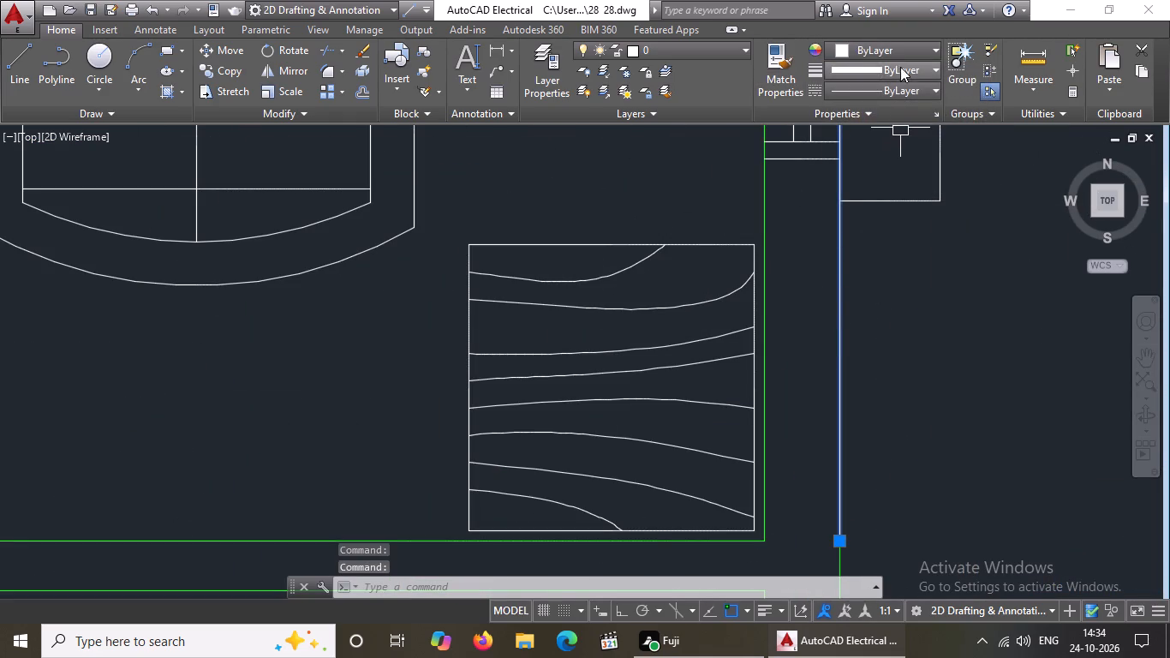
{"action": "left_click", "coordinate": [898, 44]}
{"action": "left_click", "coordinate": [872, 219]}
Set the outer and inner lines of the exterior side wall beside the upper bedroom's bed to Green.
{"action": "scroll", "coordinate": [857, 274], "scroll_direction": "down", "scroll_amount": 3}
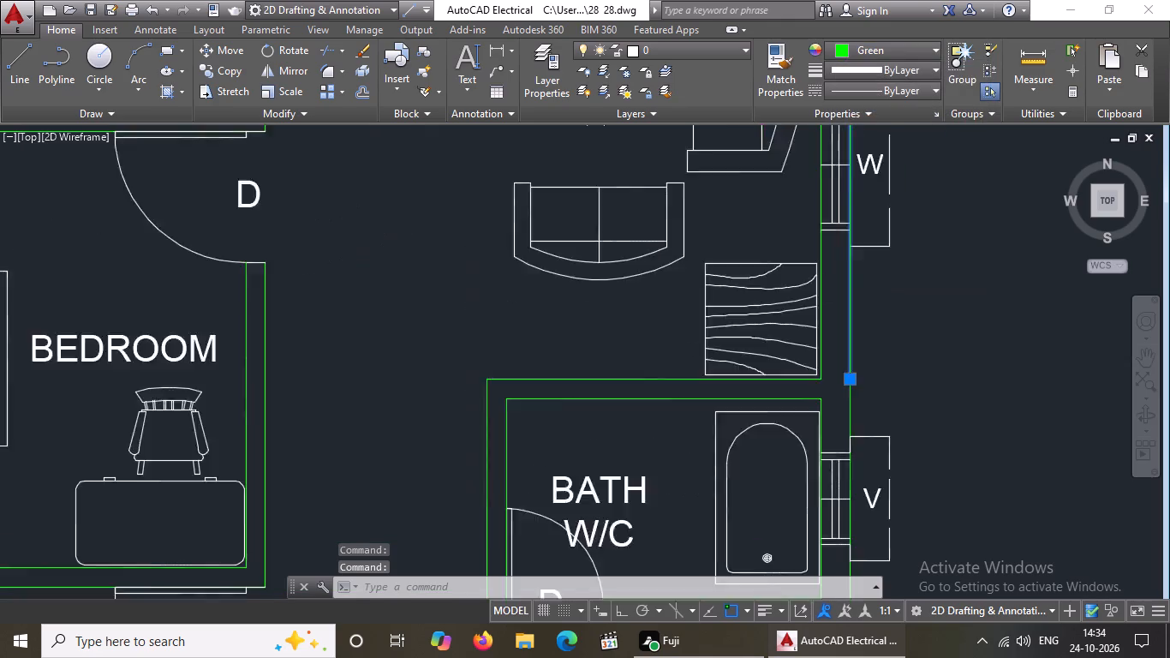
{"action": "scroll", "coordinate": [857, 274], "scroll_direction": "down", "scroll_amount": 2}
{"action": "middle_click_drag", "start_coordinate": [869, 230], "coordinate": [866, 326]}
{"action": "scroll", "coordinate": [582, 311], "scroll_direction": "up", "scroll_amount": 2}
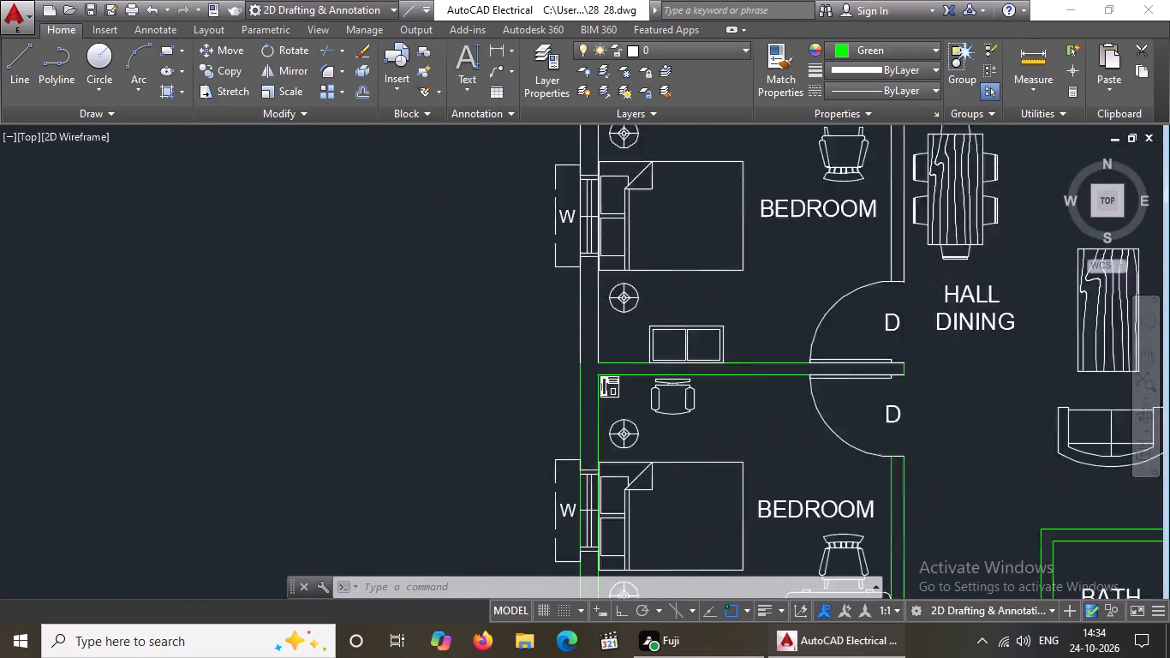
{"action": "scroll", "coordinate": [582, 311], "scroll_direction": "up", "scroll_amount": 1}
{"action": "left_click", "coordinate": [582, 310]}
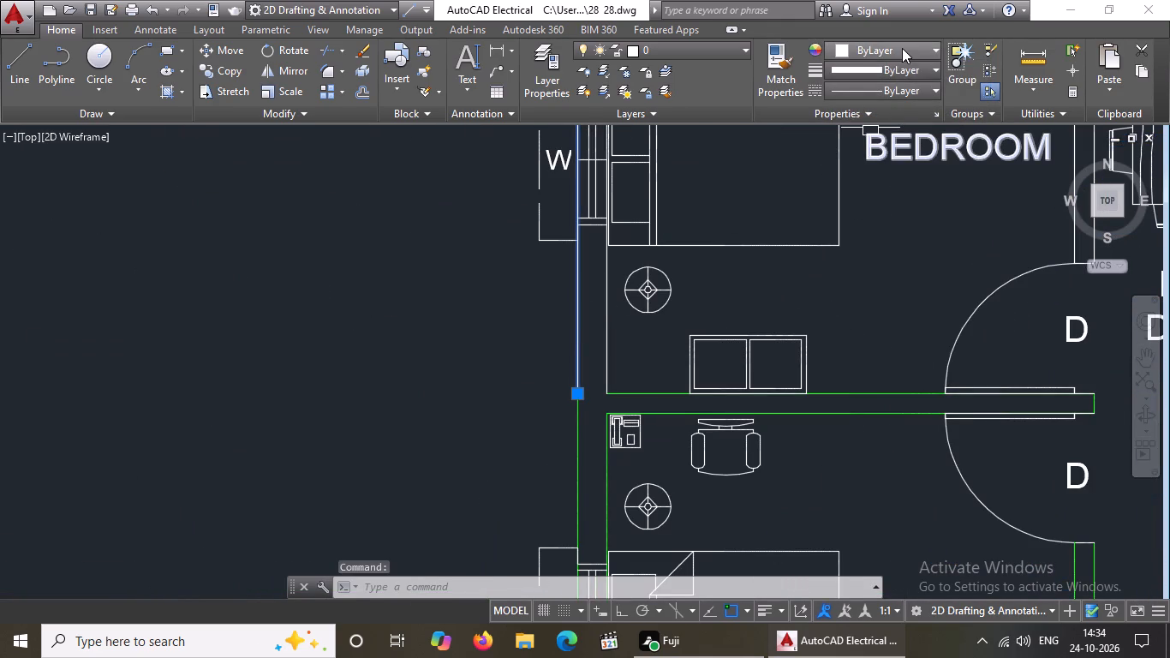
{"action": "left_click", "coordinate": [901, 48]}
{"action": "left_click", "coordinate": [874, 222]}
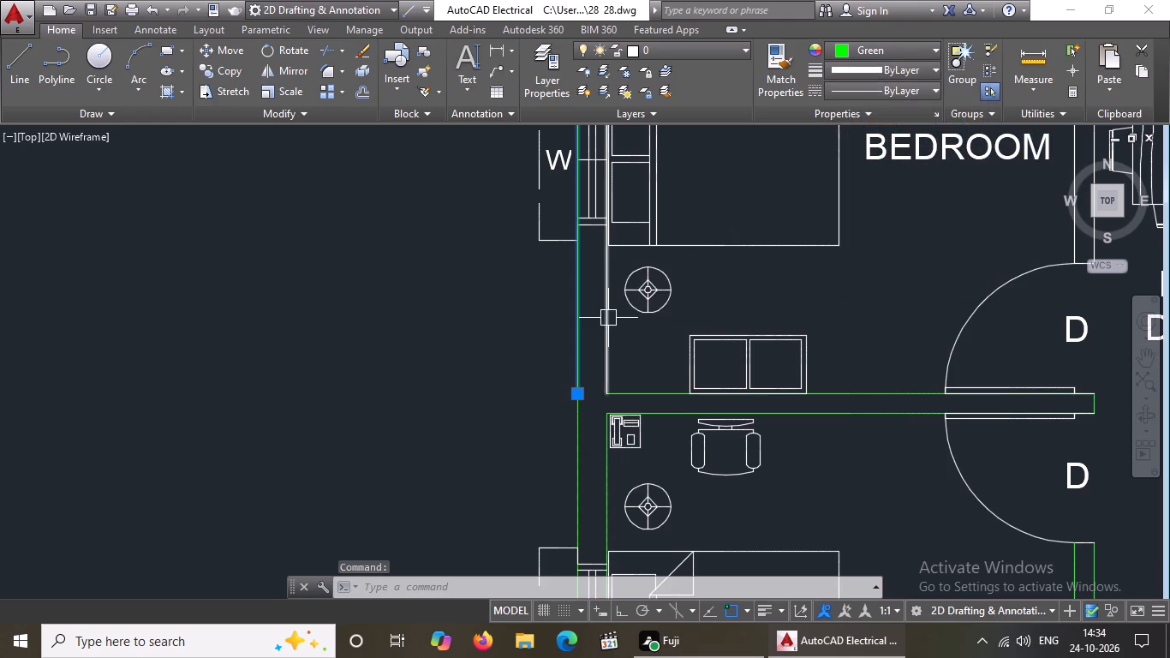
{"action": "left_click", "coordinate": [608, 319]}
{"action": "left_click", "coordinate": [882, 52]}
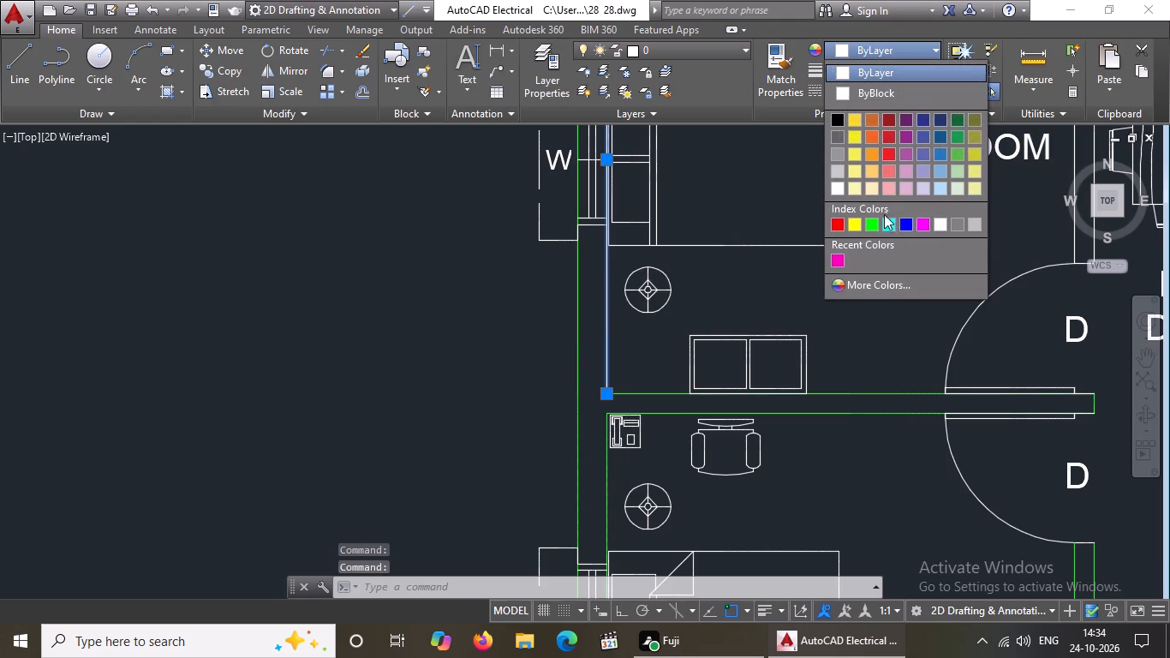
{"action": "left_click", "coordinate": [873, 216]}
Set both lines of the wall between the upper bedroom and the dining hall to Green.
{"action": "scroll", "coordinate": [690, 289], "scroll_direction": "down", "scroll_amount": 3}
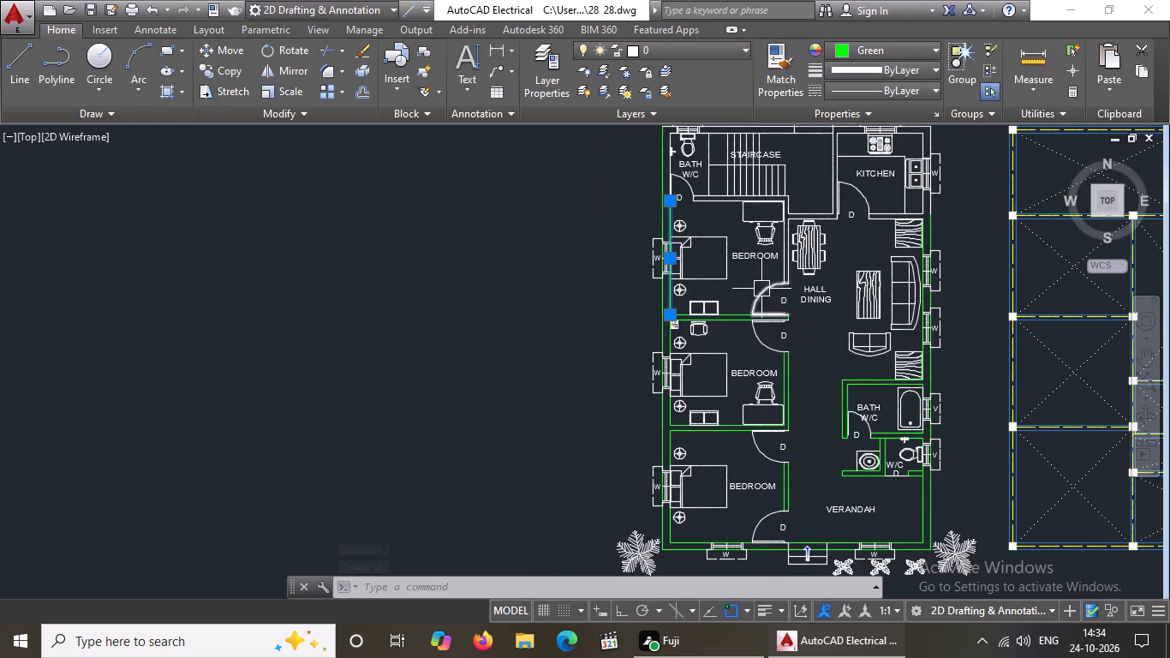
{"action": "scroll", "coordinate": [778, 276], "scroll_direction": "up", "scroll_amount": 2}
{"action": "left_click", "coordinate": [791, 243]}
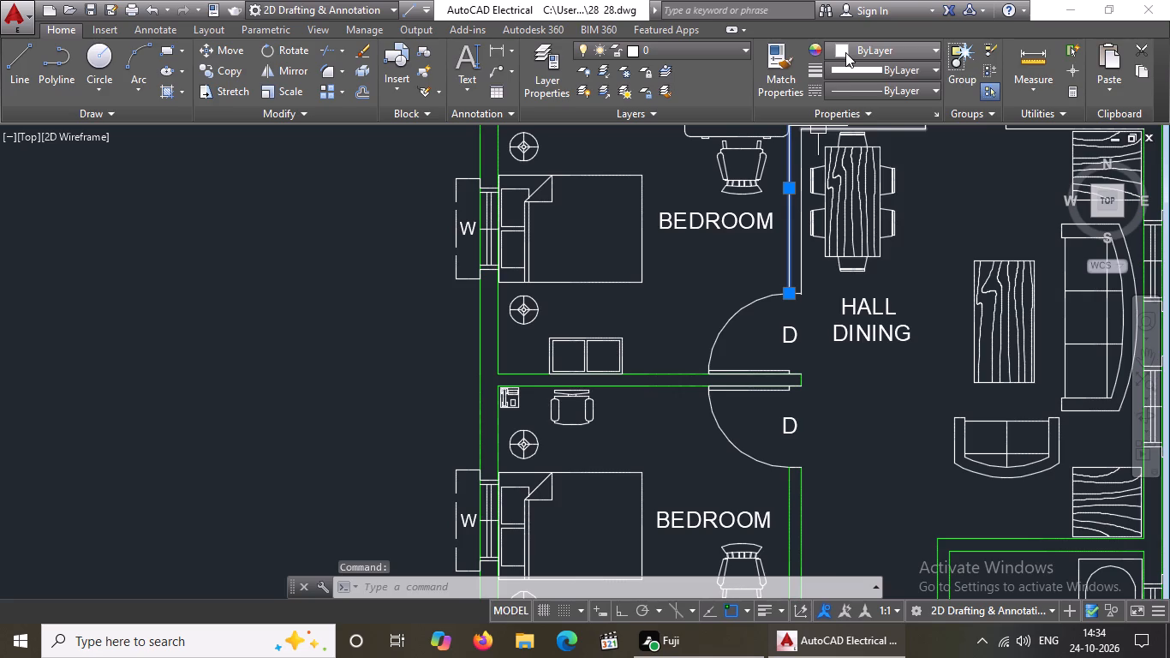
{"action": "left_click", "coordinate": [845, 52]}
{"action": "left_click", "coordinate": [869, 218]}
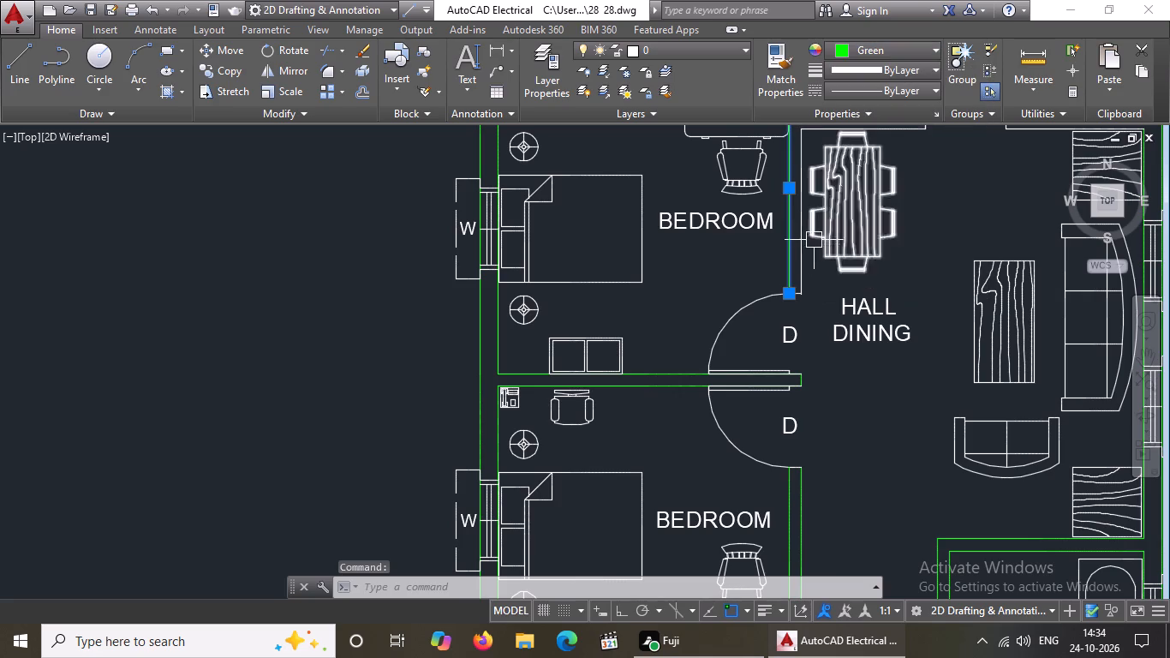
{"action": "left_click", "coordinate": [806, 251]}
{"action": "left_click", "coordinate": [879, 51]}
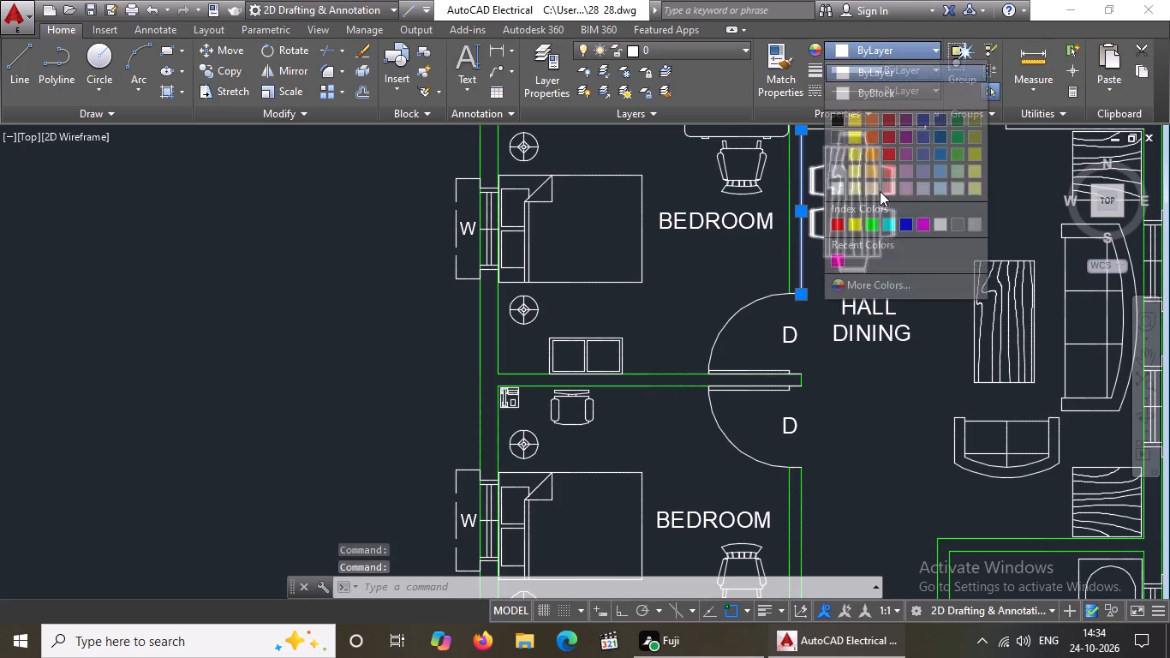
{"action": "left_click", "coordinate": [869, 219]}
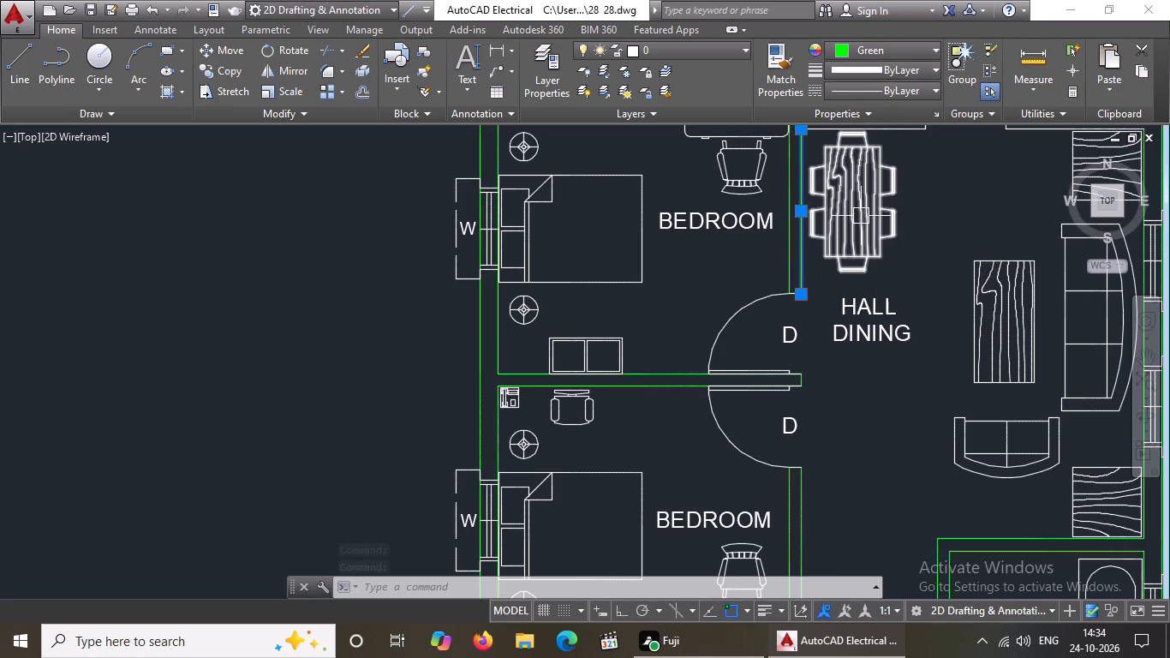
Set both lines of the wall between the upper bedroom and the staircase to Green.
{"action": "scroll", "coordinate": [861, 216], "scroll_direction": "down", "scroll_amount": 3}
{"action": "middle_click_drag", "start_coordinate": [879, 235], "coordinate": [868, 260]}
{"action": "scroll", "coordinate": [808, 226], "scroll_direction": "up", "scroll_amount": 3}
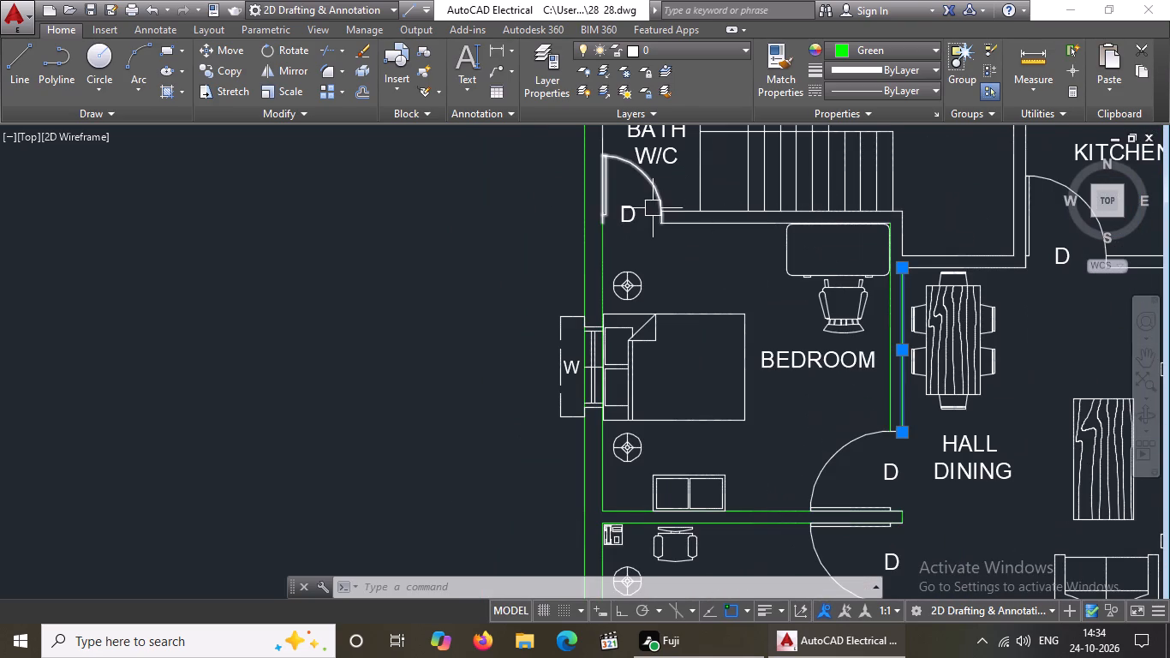
{"action": "left_click", "coordinate": [647, 203]}
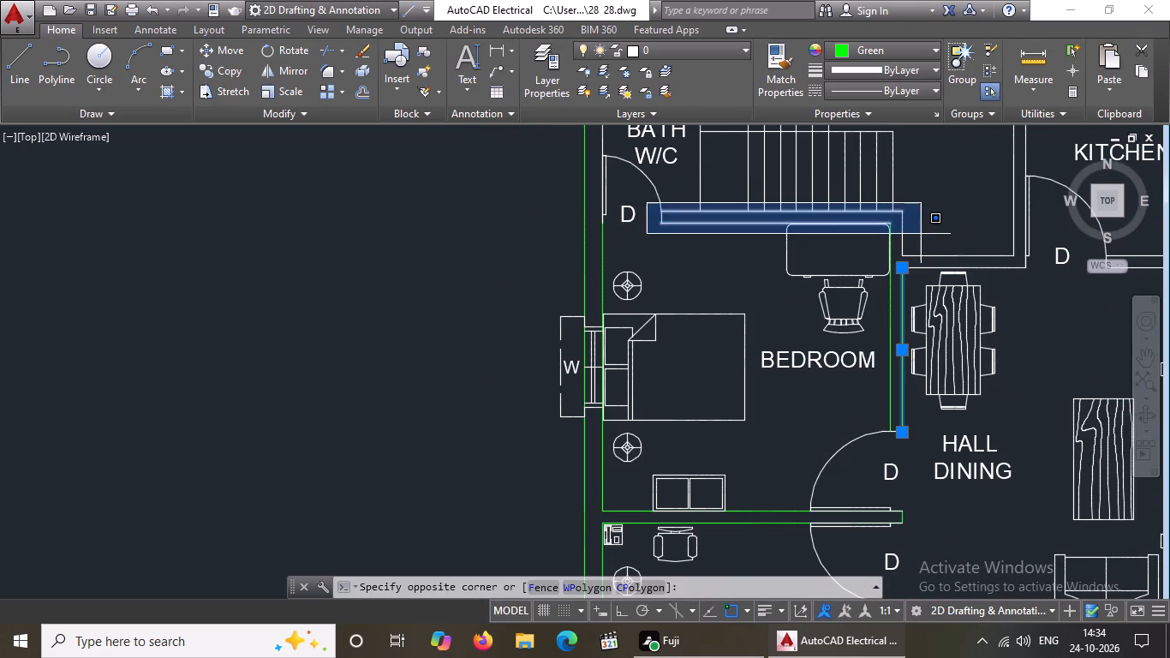
{"action": "left_click", "coordinate": [922, 235]}
{"action": "left_click", "coordinate": [892, 53]}
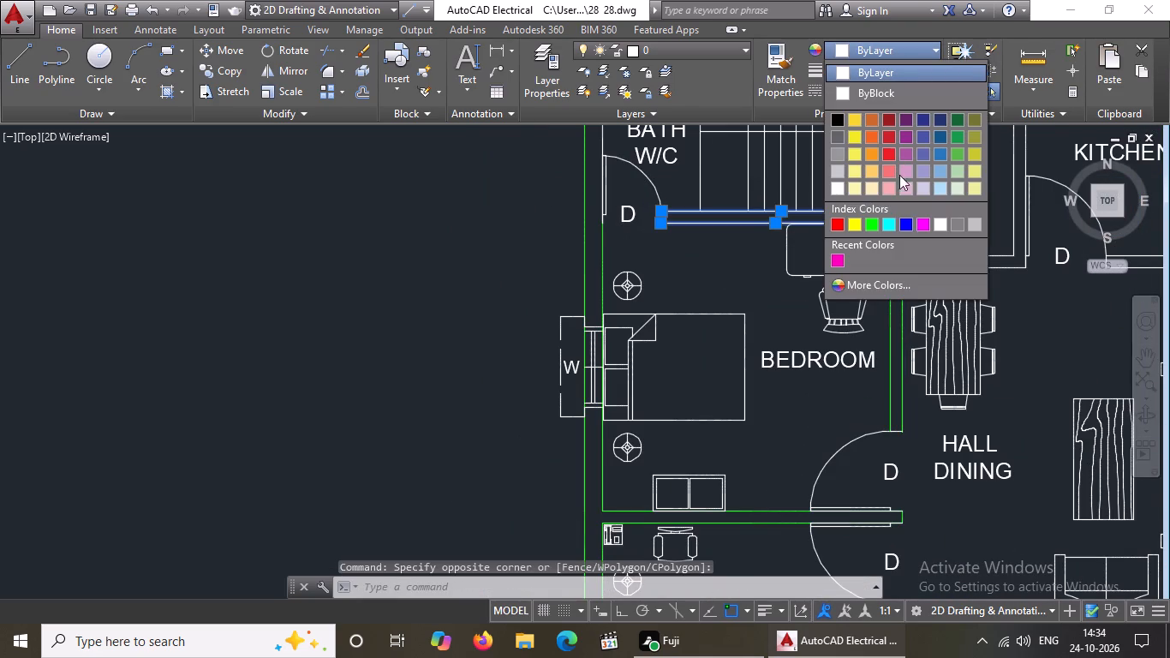
{"action": "left_click", "coordinate": [872, 223]}
Set the short staircase-side corner line and both lines of the wall between the staircase and the dining table to Green.
{"action": "scroll", "coordinate": [773, 277], "scroll_direction": "down", "scroll_amount": 2}
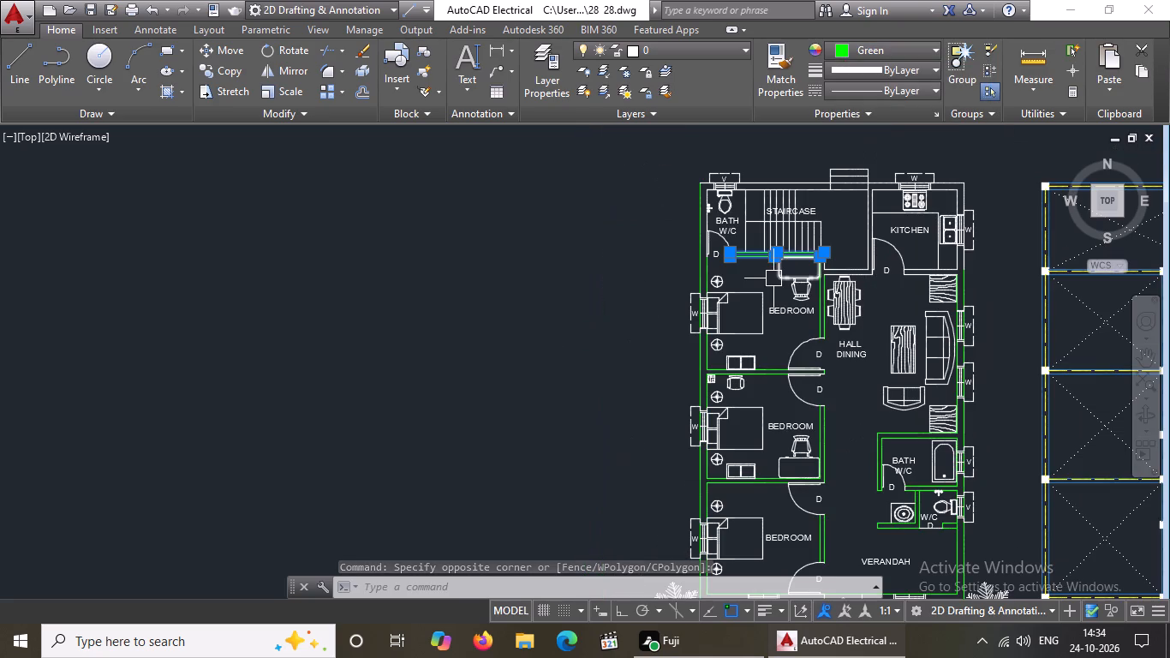
{"action": "scroll", "coordinate": [886, 276], "scroll_direction": "up", "scroll_amount": 2}
{"action": "scroll", "coordinate": [750, 250], "scroll_direction": "up", "scroll_amount": 2}
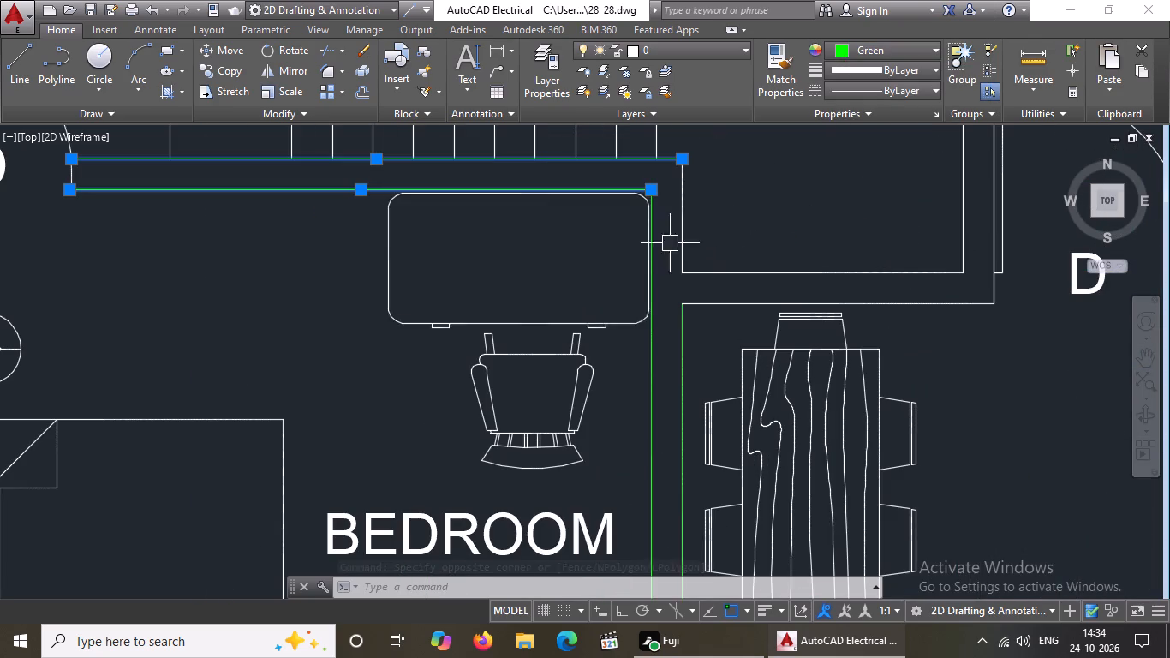
{"action": "left_click", "coordinate": [680, 212]}
{"action": "left_click", "coordinate": [869, 44]}
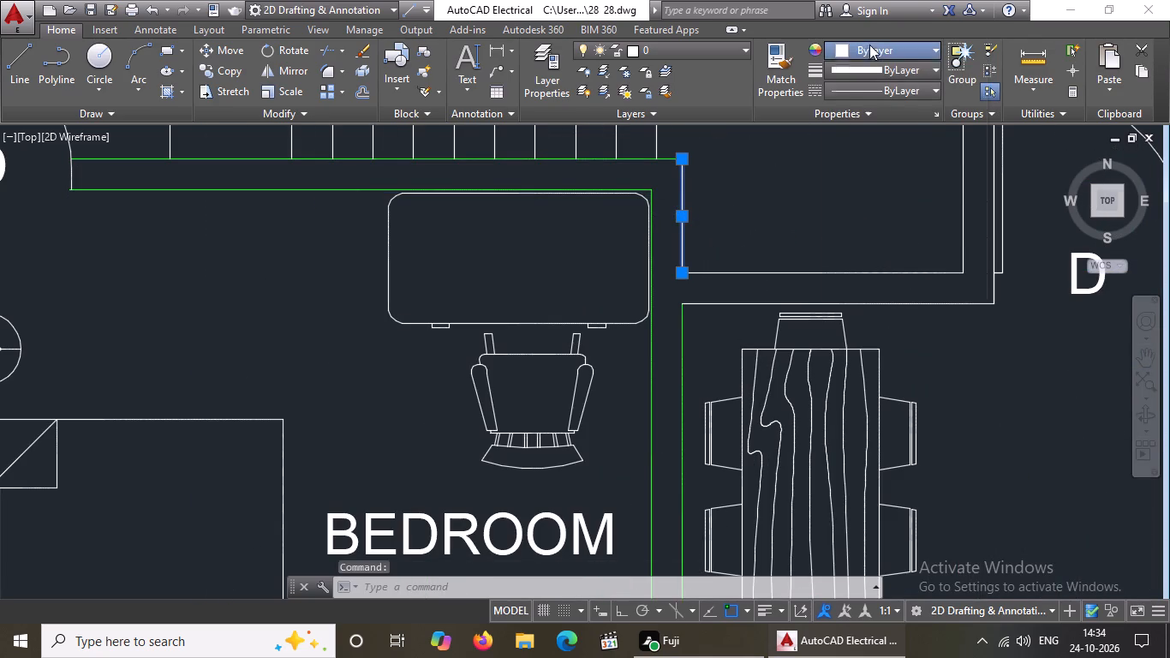
{"action": "left_click", "coordinate": [866, 218]}
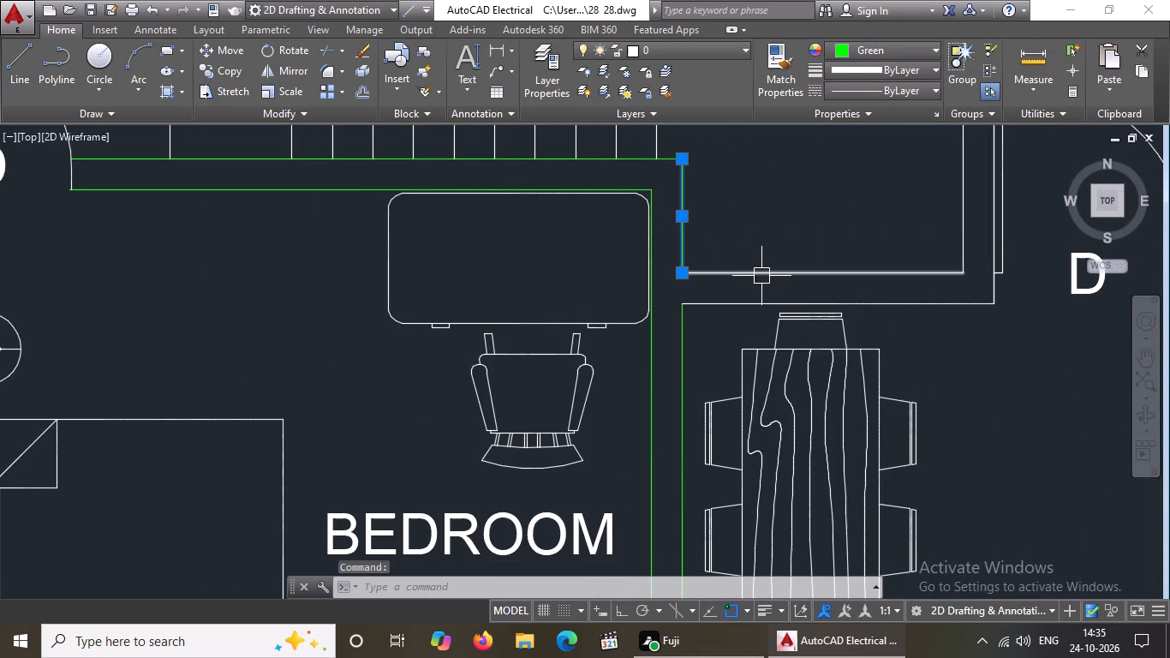
{"action": "left_click", "coordinate": [762, 275]}
{"action": "left_click", "coordinate": [866, 46]}
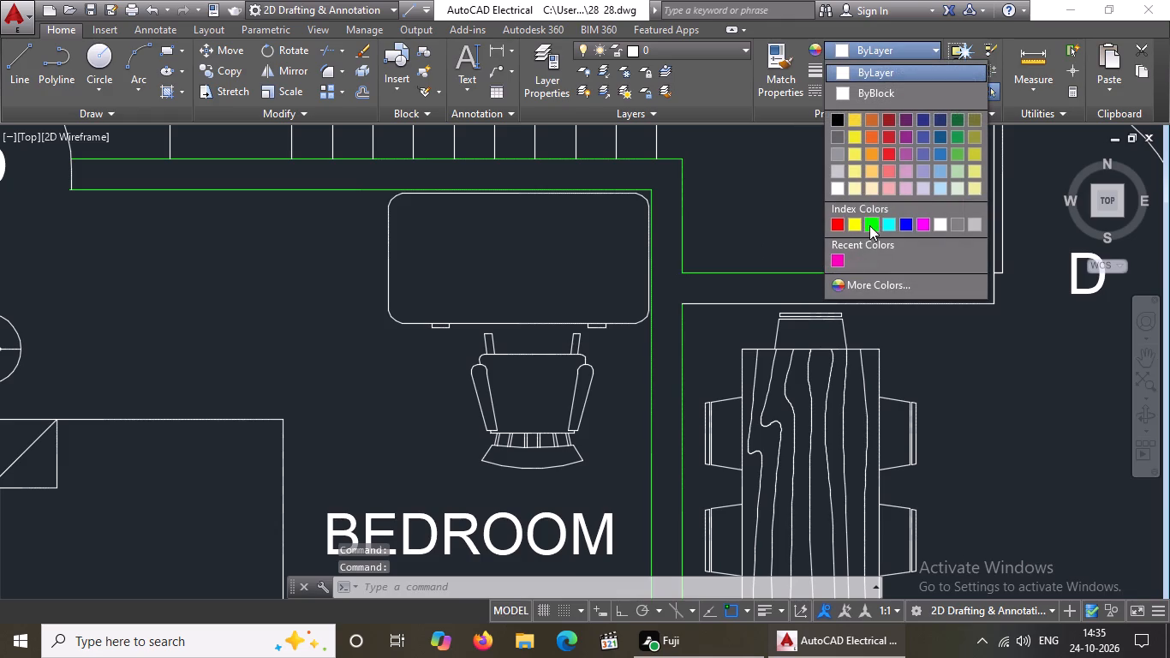
{"action": "left_click", "coordinate": [870, 224]}
{"action": "left_click", "coordinate": [722, 309]}
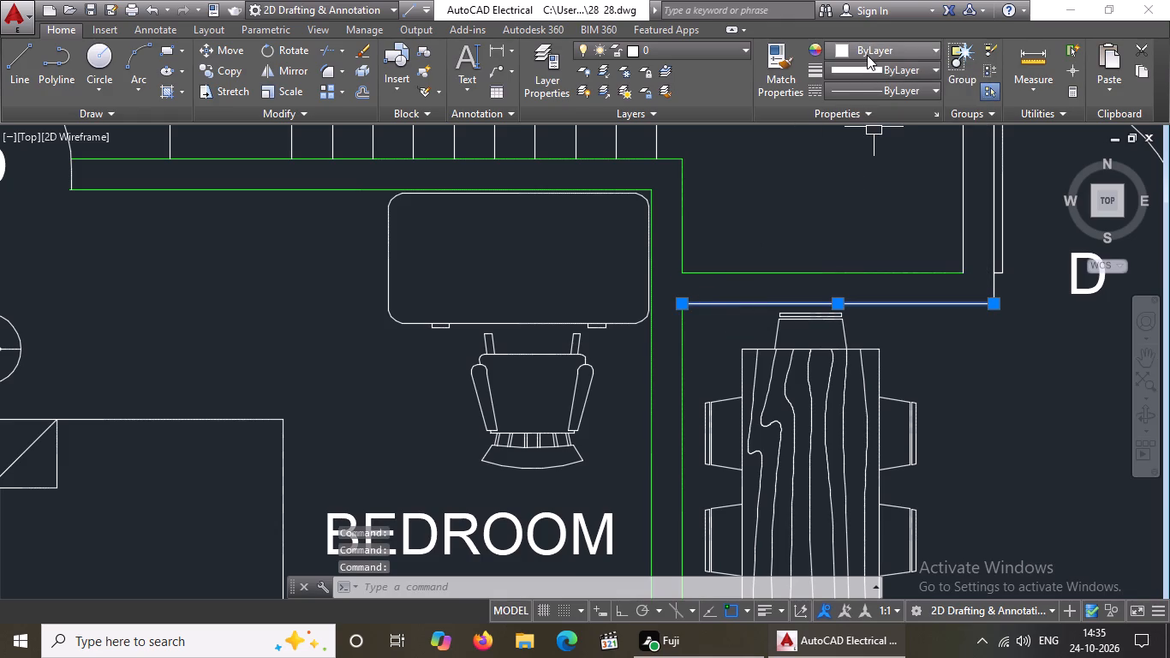
{"action": "left_click", "coordinate": [867, 51]}
{"action": "left_click", "coordinate": [868, 221]}
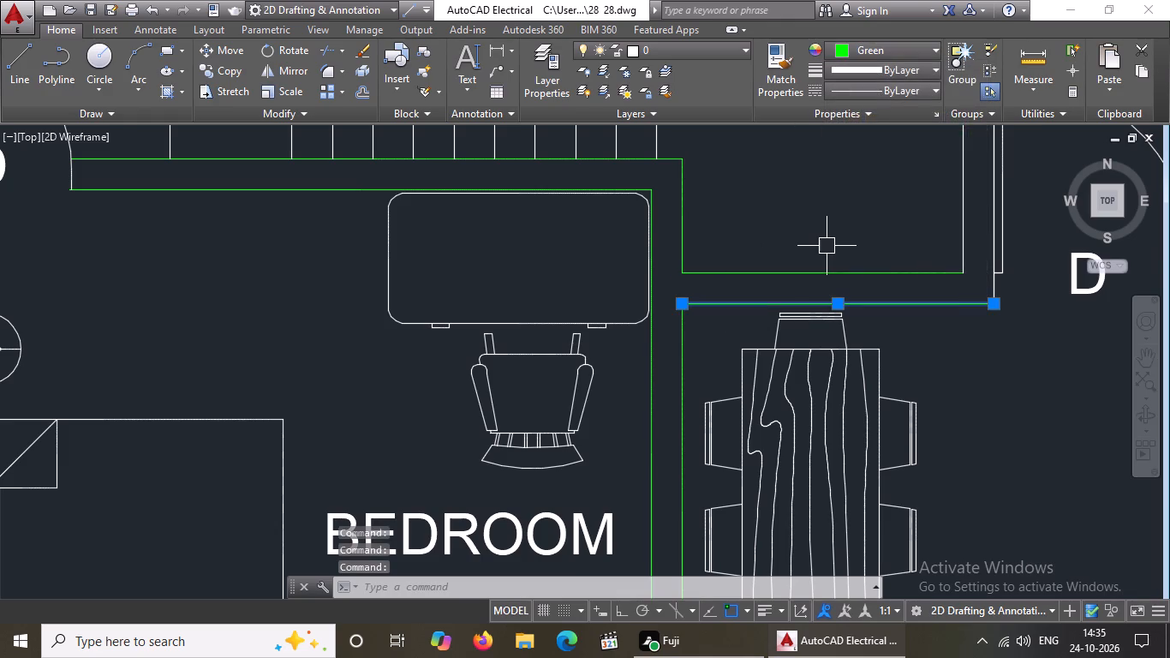
Change both lines of the wall between the kitchen and the hall, beside the kitchen door, to green.
{"action": "scroll", "coordinate": [827, 245], "scroll_direction": "down", "scroll_amount": 4}
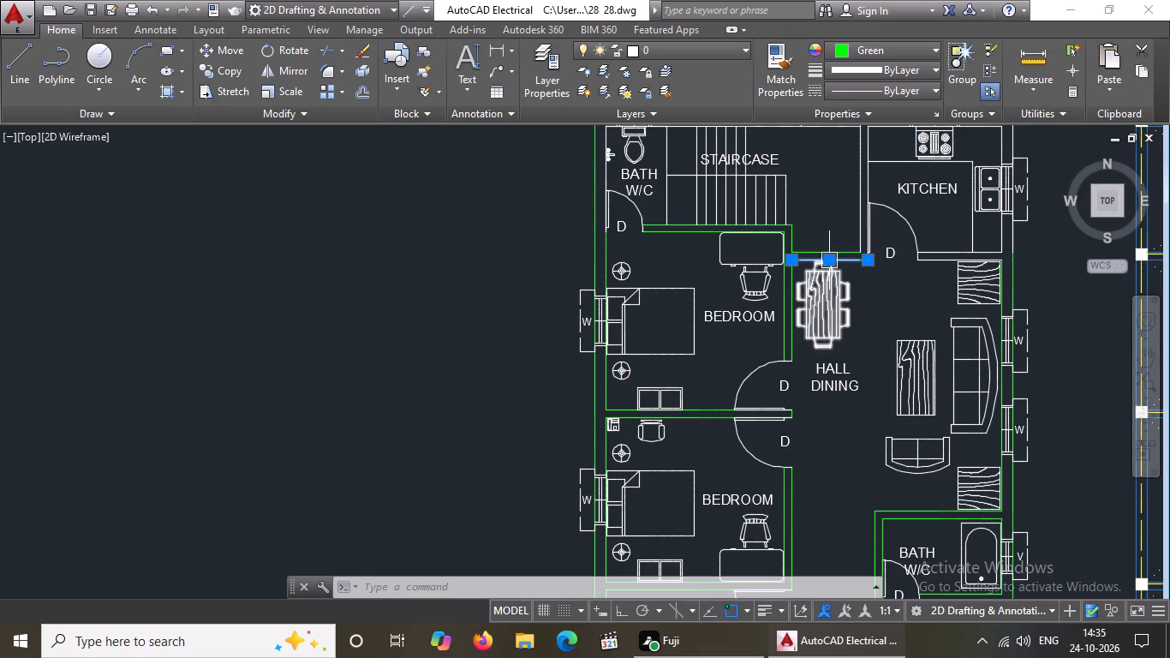
{"action": "scroll", "coordinate": [899, 218], "scroll_direction": "down", "scroll_amount": 1}
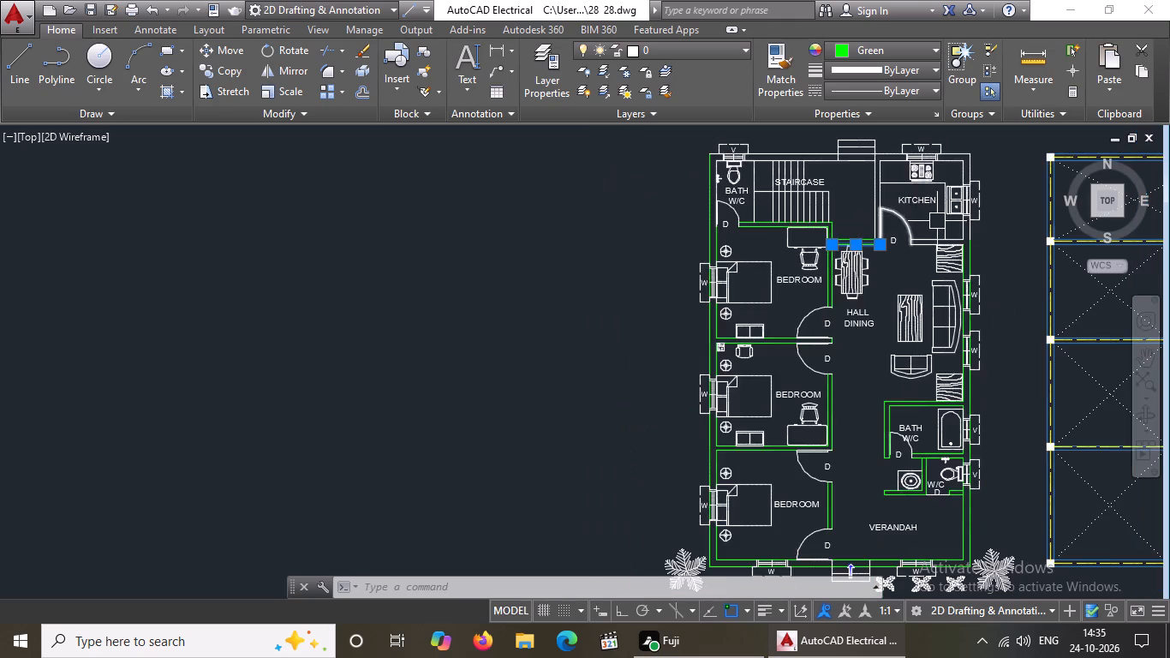
{"action": "scroll", "coordinate": [938, 221], "scroll_direction": "up", "scroll_amount": 5}
{"action": "scroll", "coordinate": [845, 283], "scroll_direction": "down", "scroll_amount": 2}
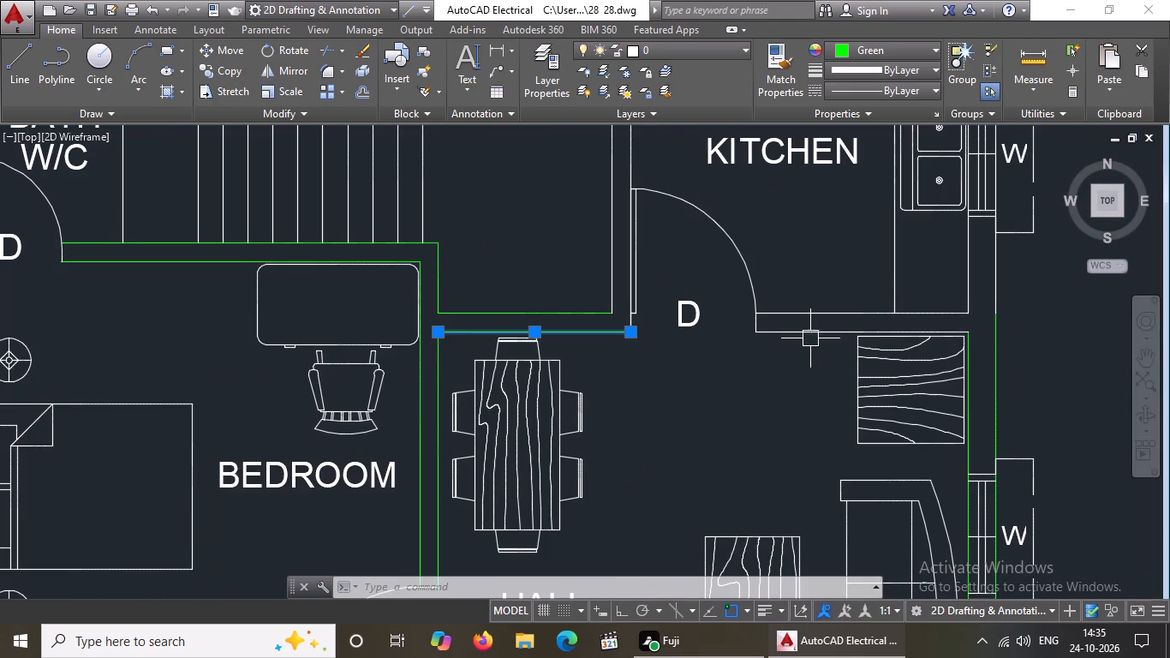
{"action": "left_click", "coordinate": [811, 337]}
{"action": "left_click", "coordinate": [893, 52]}
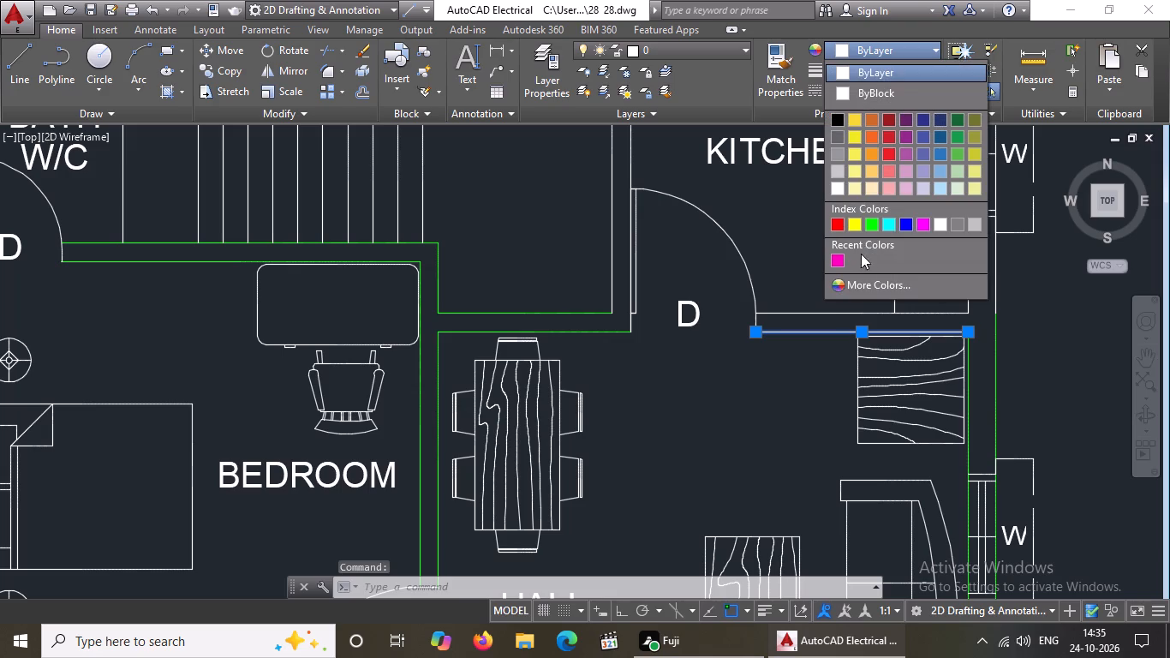
{"action": "left_click", "coordinate": [868, 220]}
{"action": "left_click", "coordinate": [819, 310]}
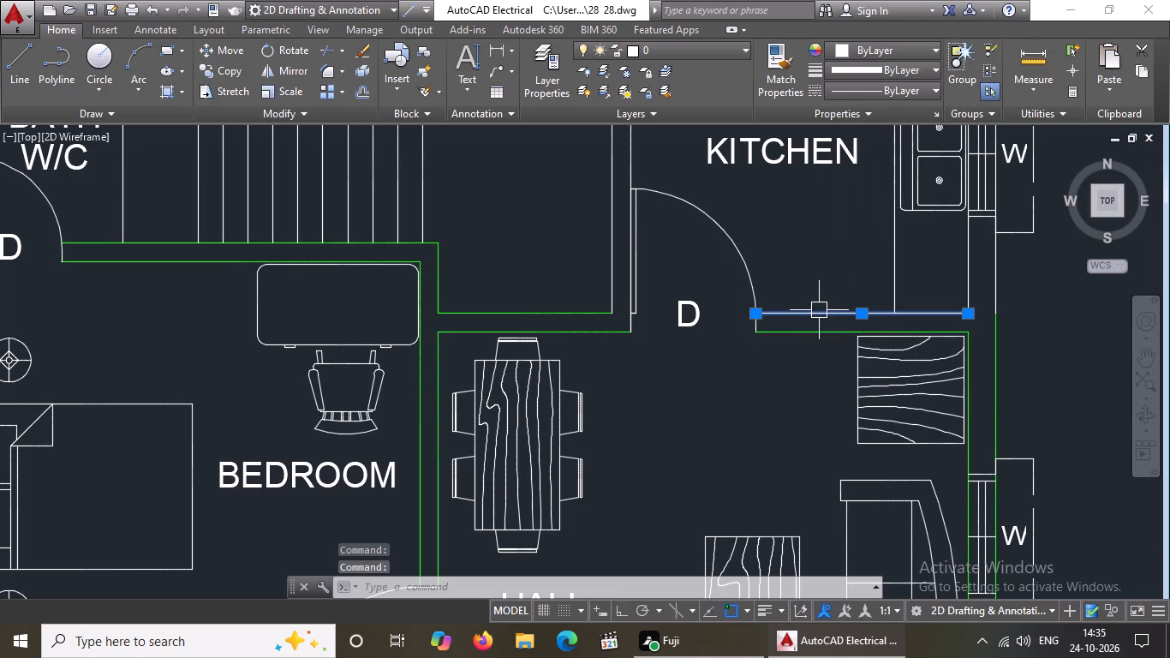
{"action": "left_click", "coordinate": [880, 43]}
{"action": "left_click", "coordinate": [873, 224]}
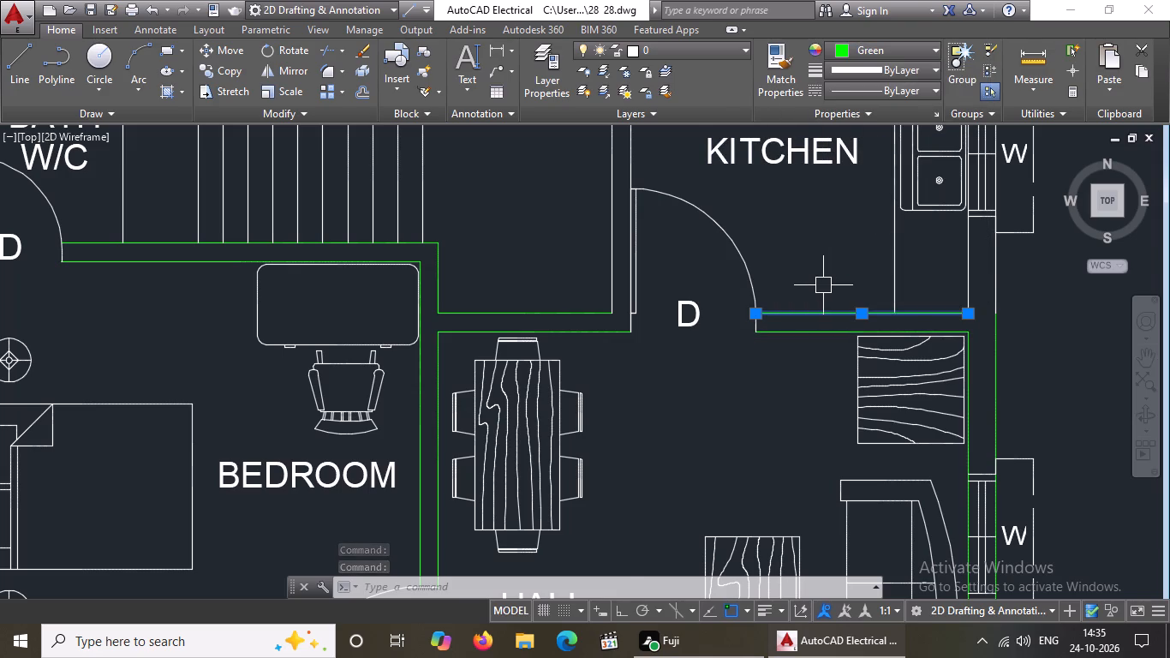
Change the inner line of the west exterior wall along the upper Bath W/C to green.
{"action": "scroll", "coordinate": [823, 285], "scroll_direction": "down", "scroll_amount": 3}
{"action": "scroll", "coordinate": [691, 220], "scroll_direction": "up", "scroll_amount": 2}
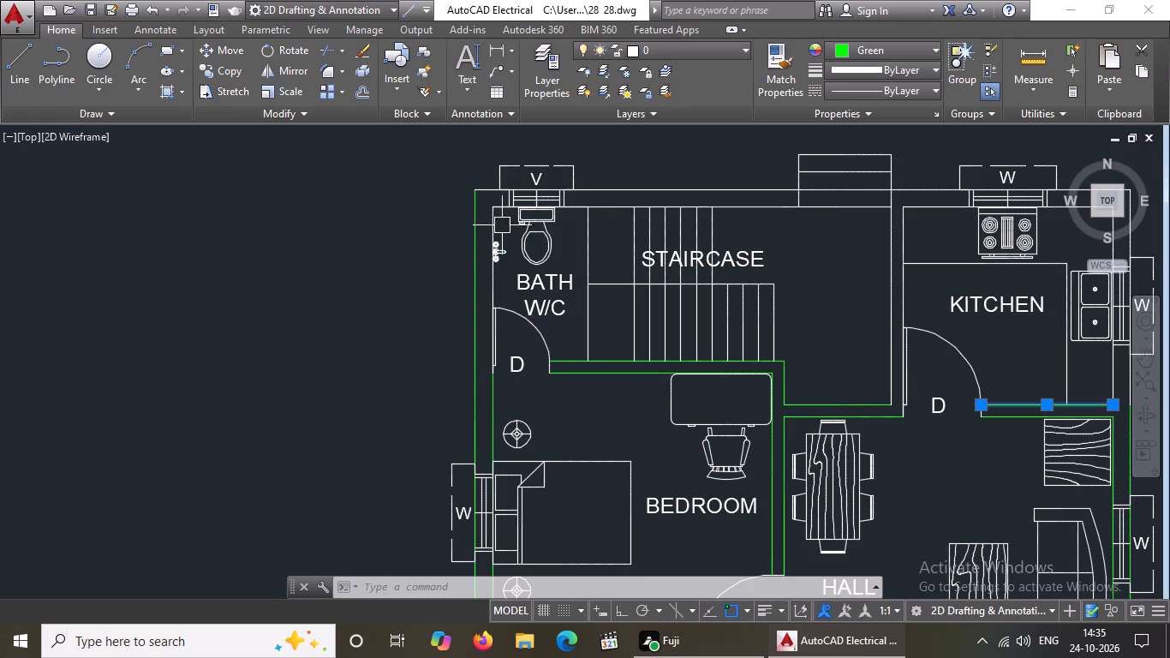
{"action": "scroll", "coordinate": [492, 237], "scroll_direction": "up", "scroll_amount": 3}
{"action": "left_click", "coordinate": [487, 218]}
{"action": "scroll", "coordinate": [504, 206], "scroll_direction": "down", "scroll_amount": 2}
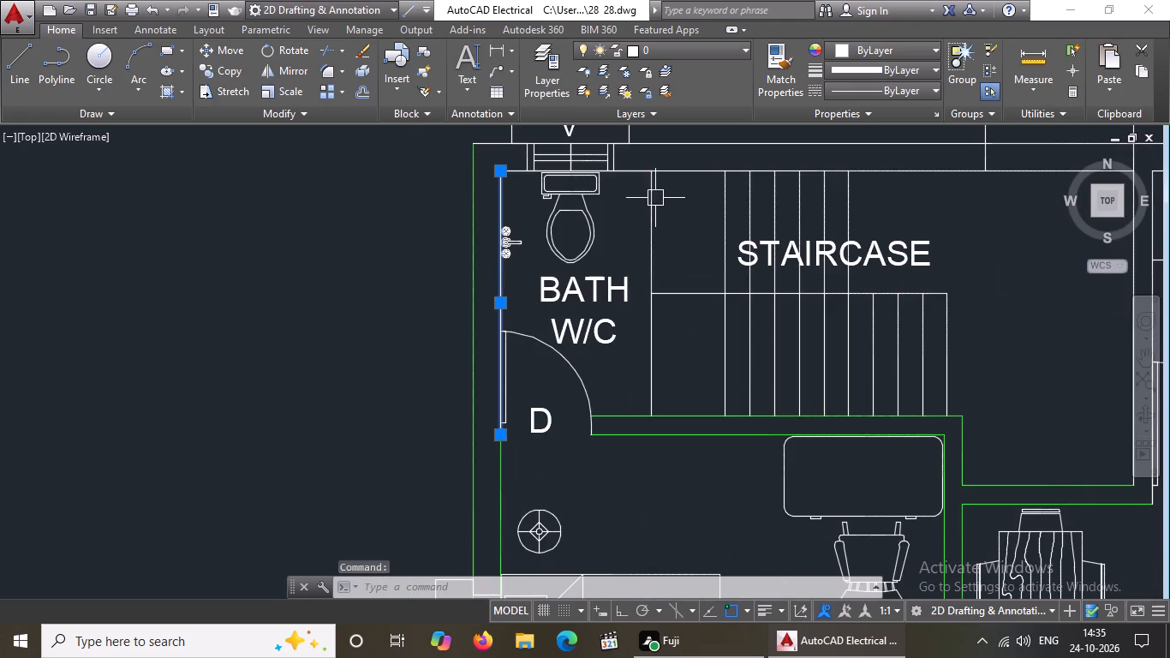
{"action": "left_click", "coordinate": [883, 55]}
{"action": "left_click", "coordinate": [868, 222]}
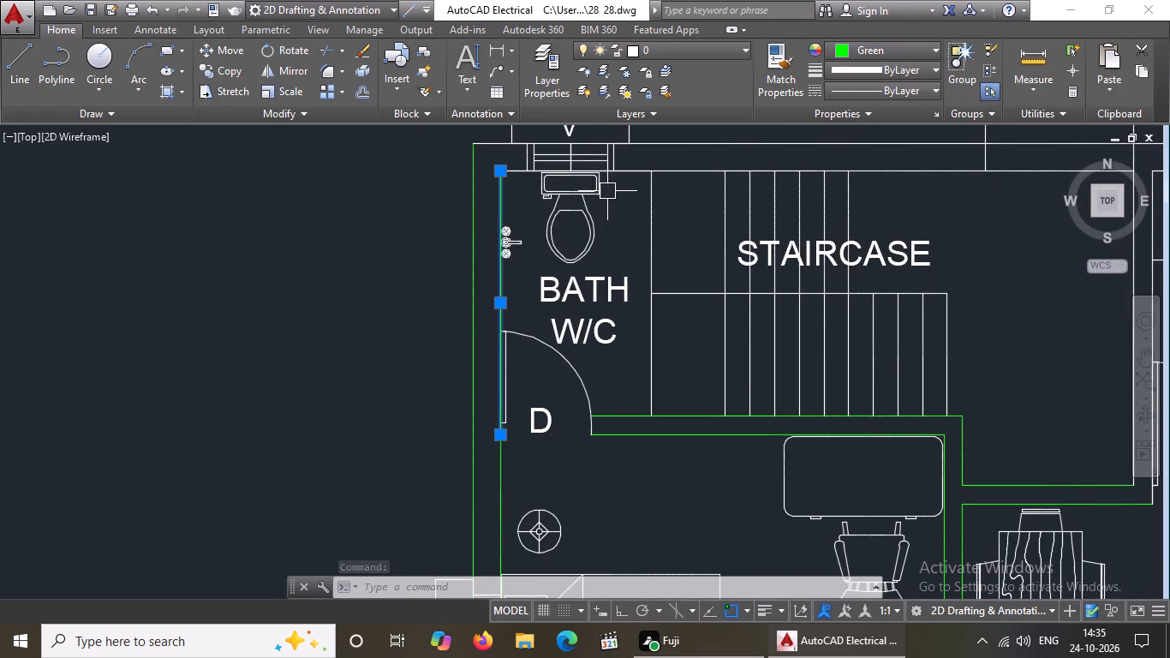
Change the north exterior wall's outer line and its inner lines along the Bath W/C and staircase to green.
{"action": "scroll", "coordinate": [633, 160], "scroll_direction": "up", "scroll_amount": 1}
{"action": "scroll", "coordinate": [633, 160], "scroll_direction": "down", "scroll_amount": 2}
{"action": "left_click", "coordinate": [643, 148]}
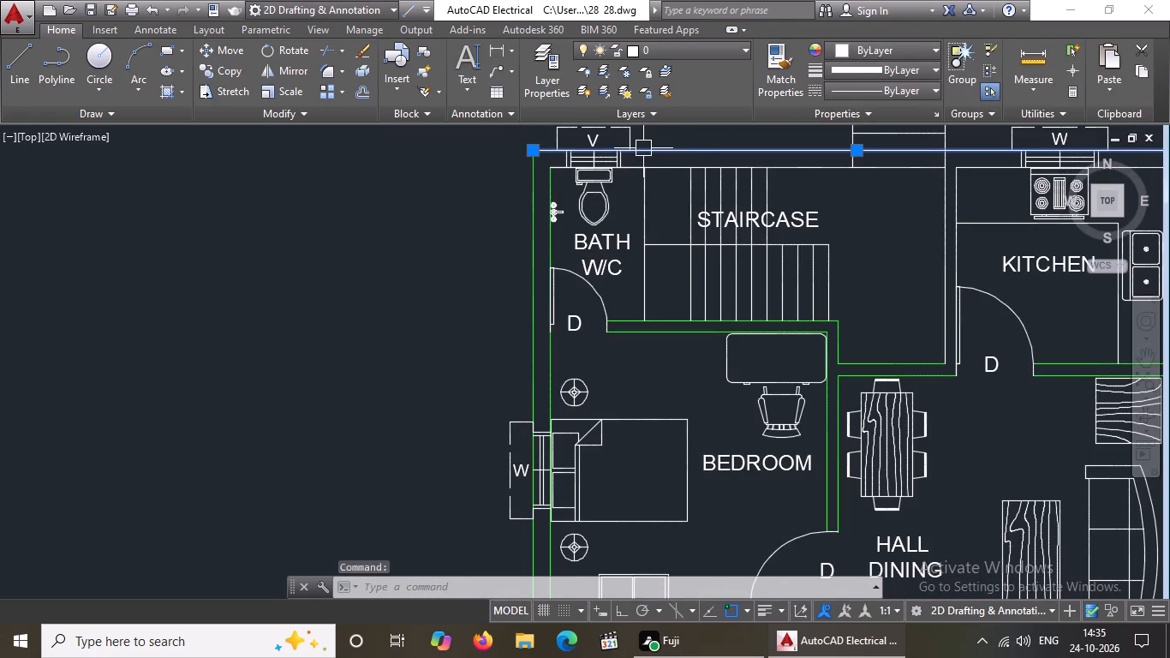
{"action": "left_click", "coordinate": [861, 54]}
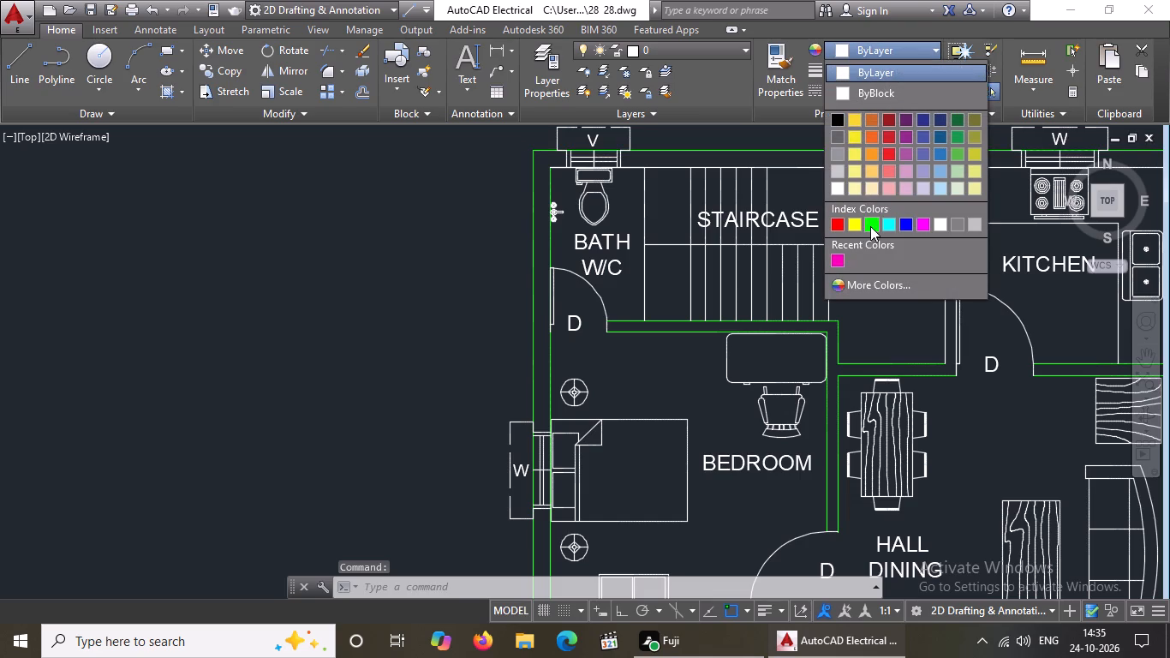
{"action": "left_click", "coordinate": [871, 225]}
{"action": "scroll", "coordinate": [639, 173], "scroll_direction": "up", "scroll_amount": 2}
{"action": "left_click", "coordinate": [624, 153]}
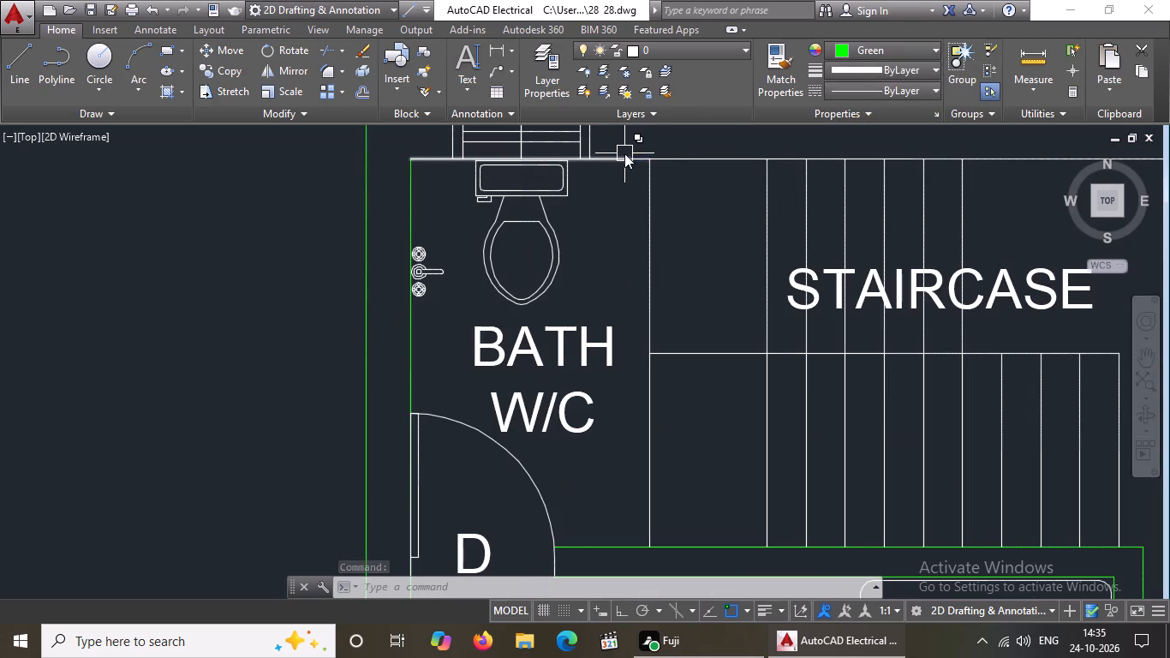
{"action": "left_click", "coordinate": [879, 44]}
{"action": "left_click", "coordinate": [871, 220]}
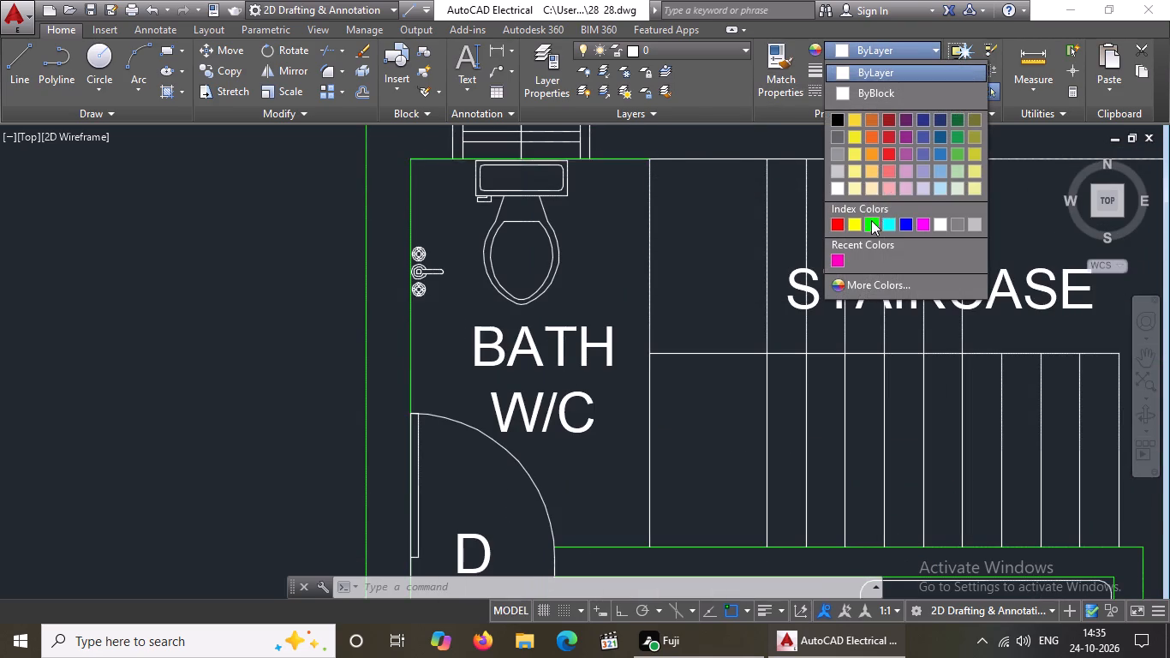
{"action": "scroll", "coordinate": [742, 240], "scroll_direction": "down", "scroll_amount": 2}
{"action": "scroll", "coordinate": [866, 208], "scroll_direction": "up", "scroll_amount": 1}
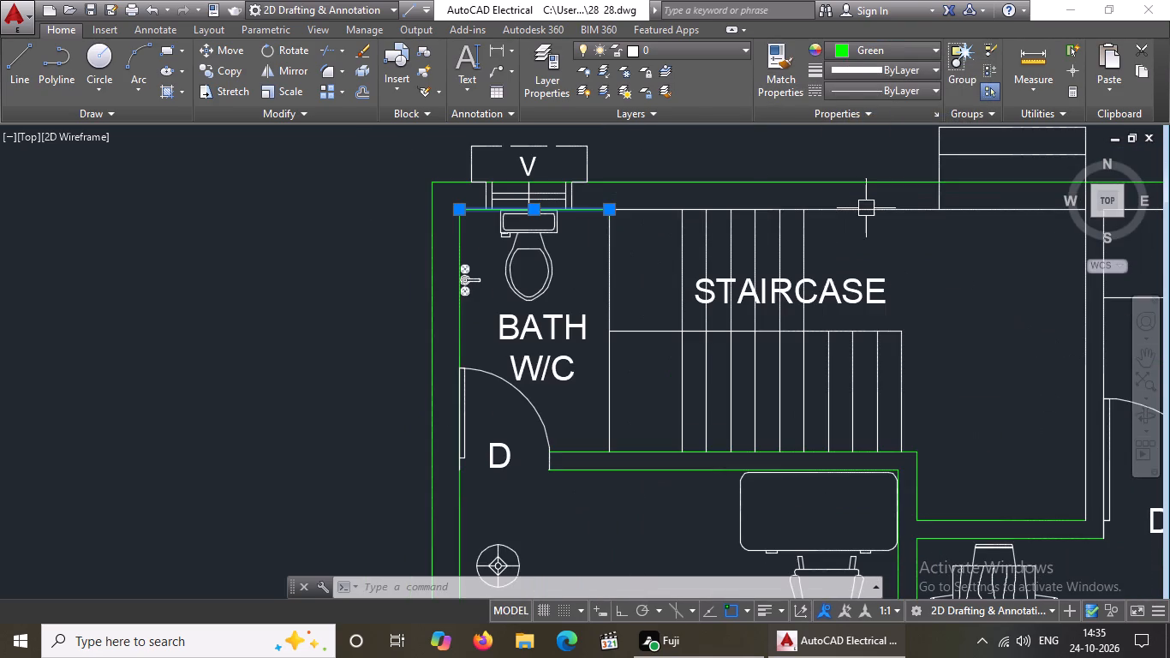
{"action": "left_click", "coordinate": [866, 208]}
{"action": "left_click", "coordinate": [898, 51]}
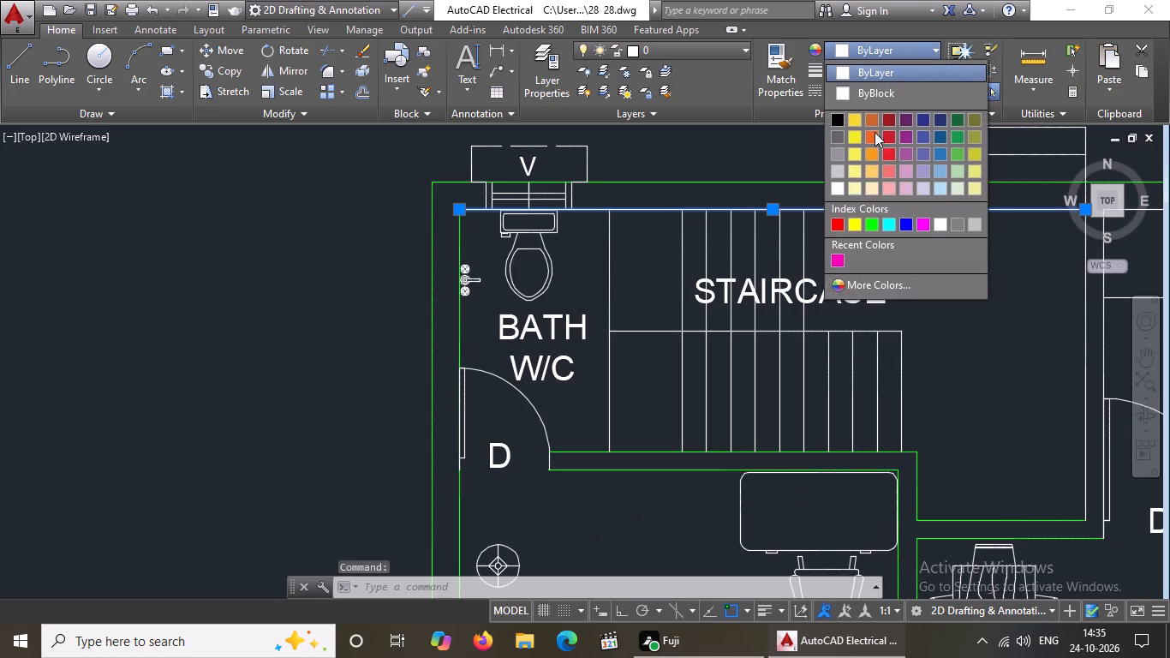
{"action": "left_click", "coordinate": [869, 222]}
Change both lines of the partition wall between the staircase and the kitchen to green.
{"action": "scroll", "coordinate": [746, 285], "scroll_direction": "down", "scroll_amount": 4}
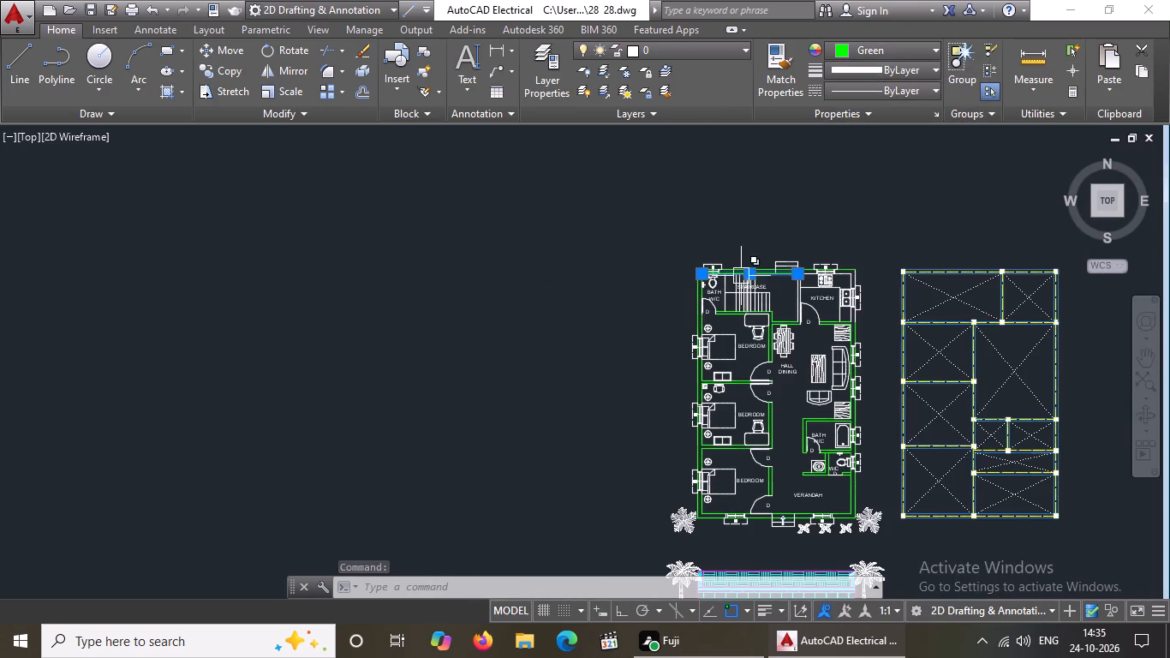
{"action": "scroll", "coordinate": [819, 283], "scroll_direction": "up", "scroll_amount": 3}
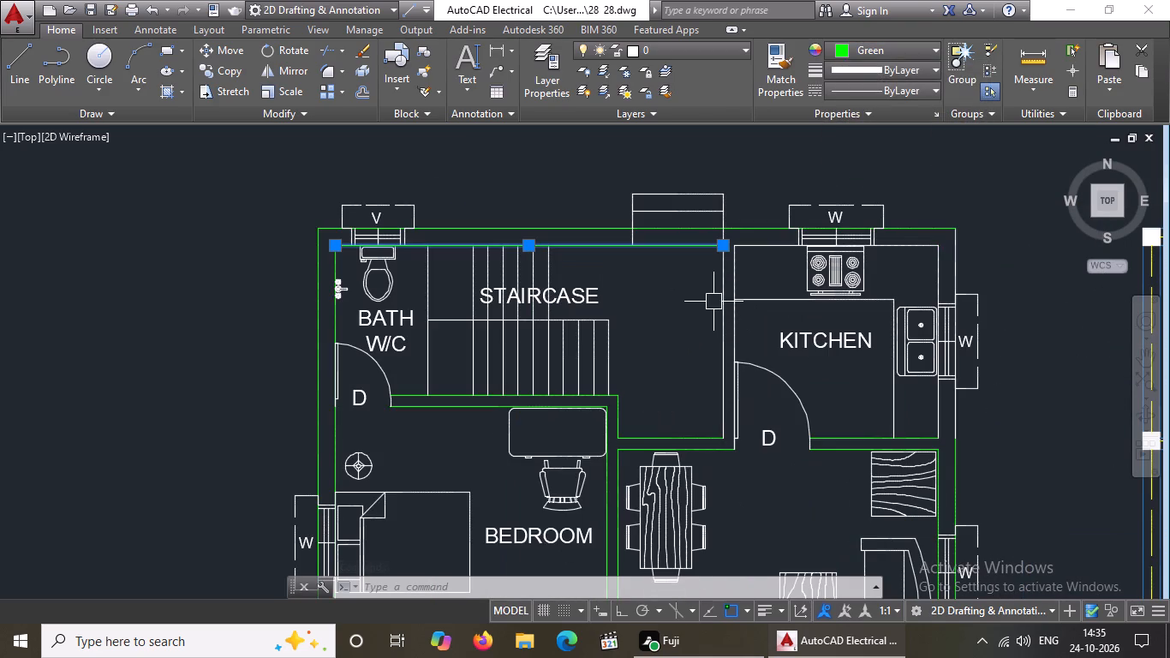
{"action": "left_click", "coordinate": [719, 292]}
{"action": "left_click", "coordinate": [855, 44]}
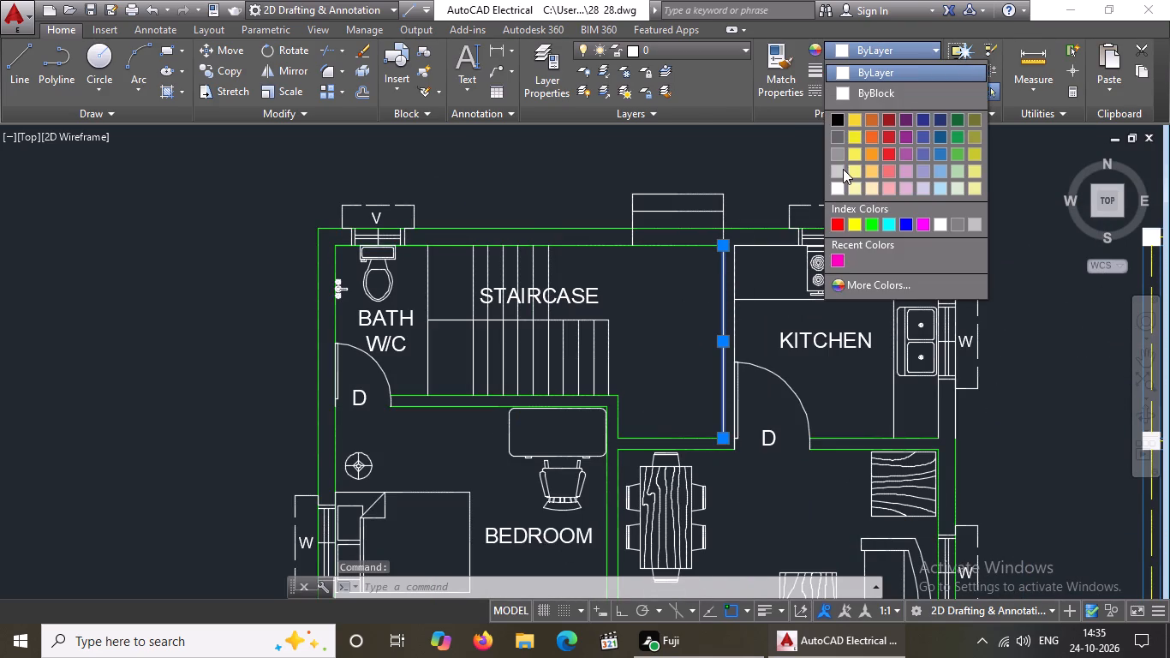
{"action": "left_click", "coordinate": [868, 215]}
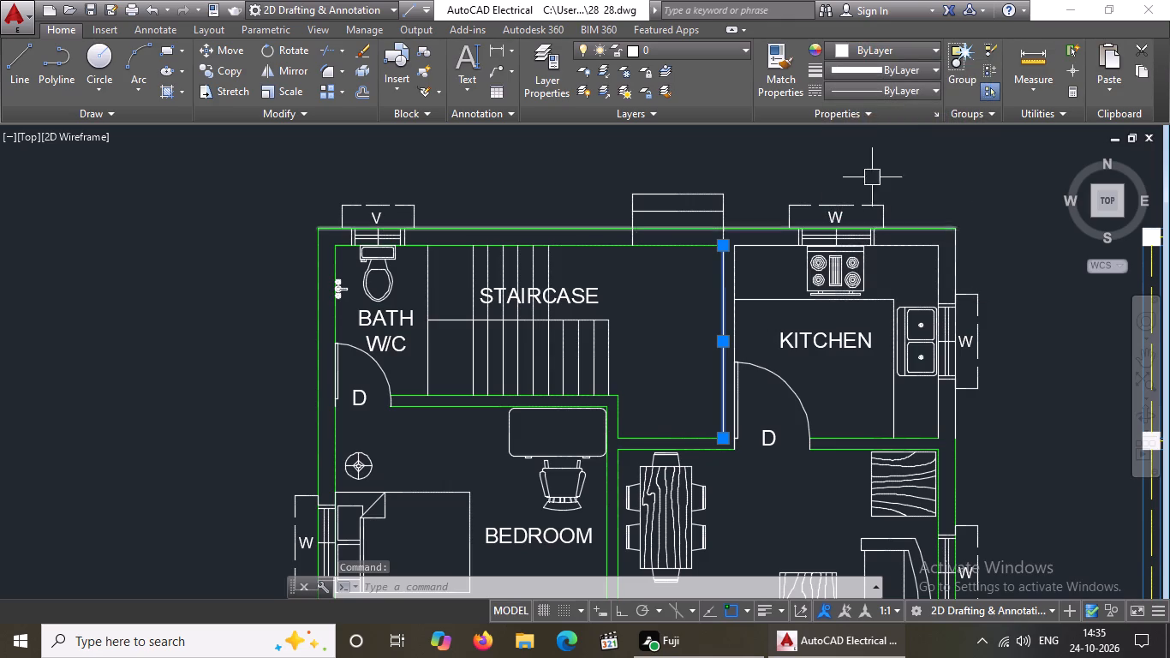
{"action": "left_click", "coordinate": [880, 53]}
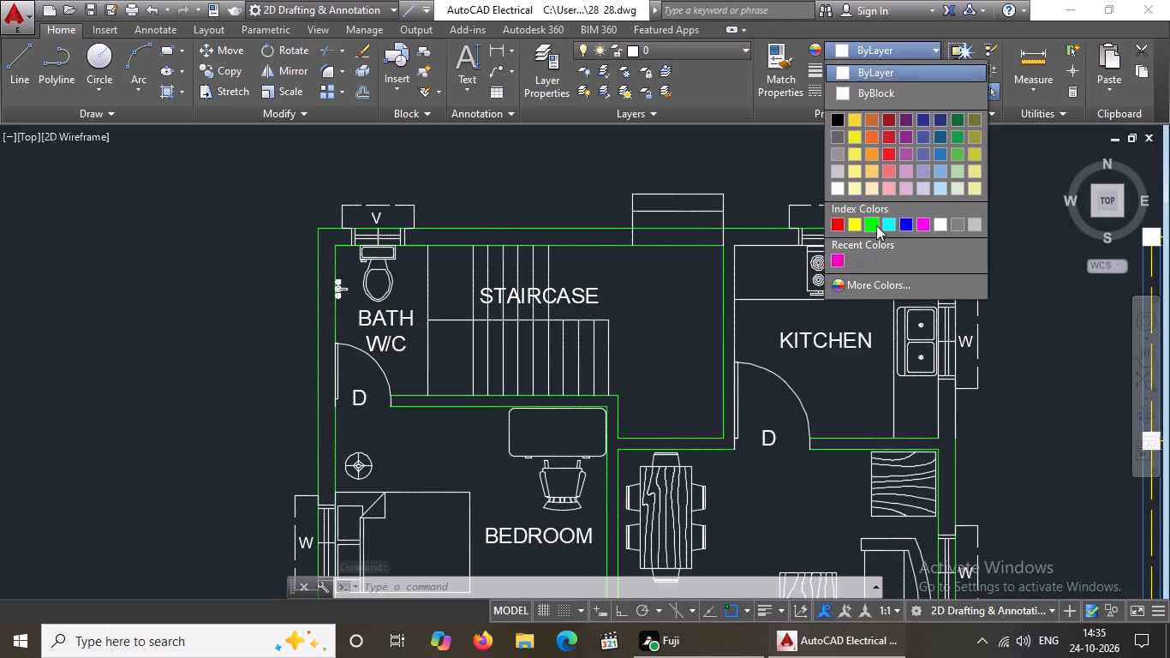
{"action": "left_click", "coordinate": [876, 225]}
{"action": "right_click_drag", "start_coordinate": [876, 225], "coordinate": [828, 246]}
{"action": "right_click_drag", "start_coordinate": [793, 280], "coordinate": [756, 309]}
{"action": "right_click_drag", "start_coordinate": [756, 309], "coordinate": [740, 314]}
{"action": "scroll", "coordinate": [737, 284], "scroll_direction": "up", "scroll_amount": 1}
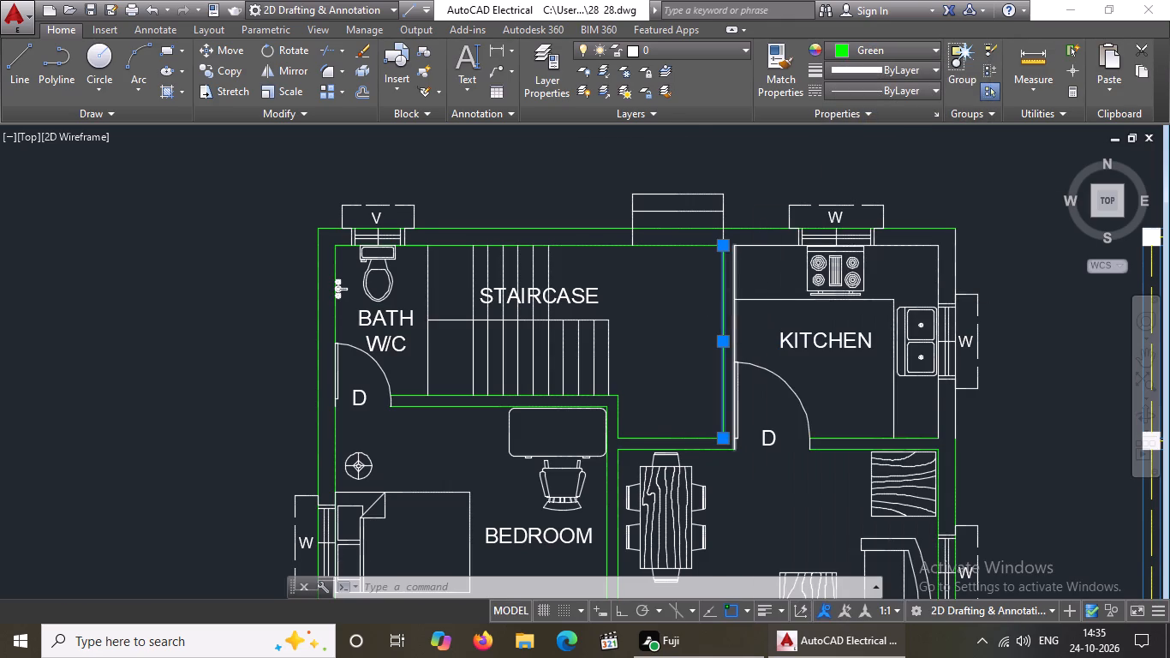
{"action": "scroll", "coordinate": [737, 284], "scroll_direction": "up", "scroll_amount": 1}
{"action": "left_click", "coordinate": [726, 283]}
{"action": "scroll", "coordinate": [741, 279], "scroll_direction": "down", "scroll_amount": 3}
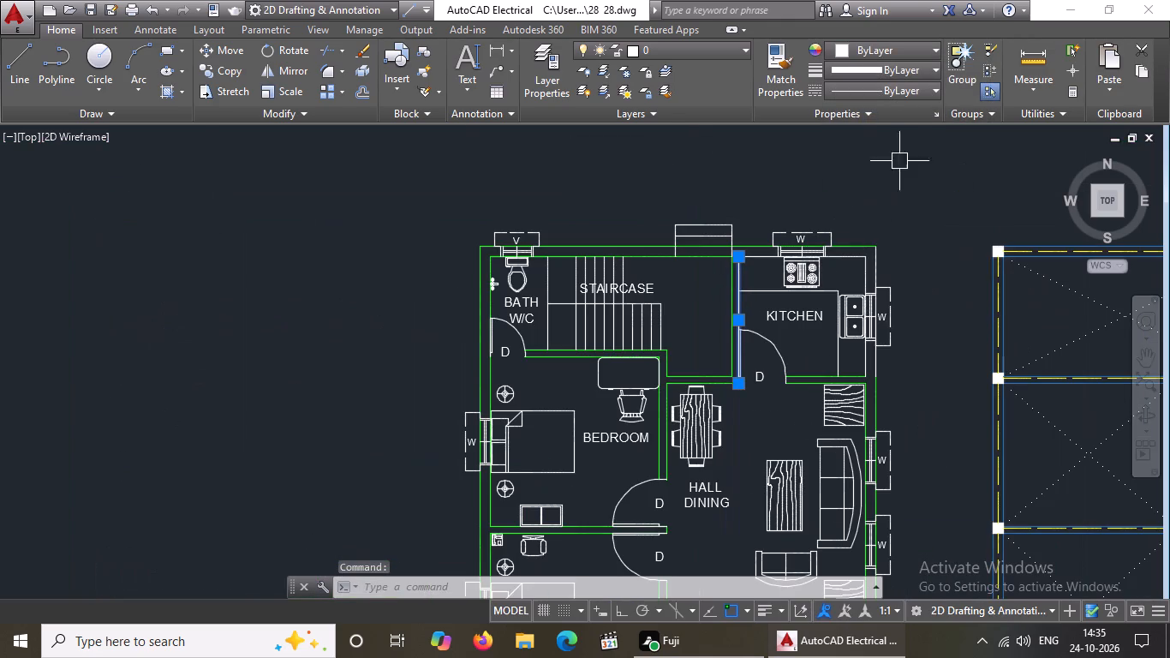
{"action": "left_click", "coordinate": [920, 45]}
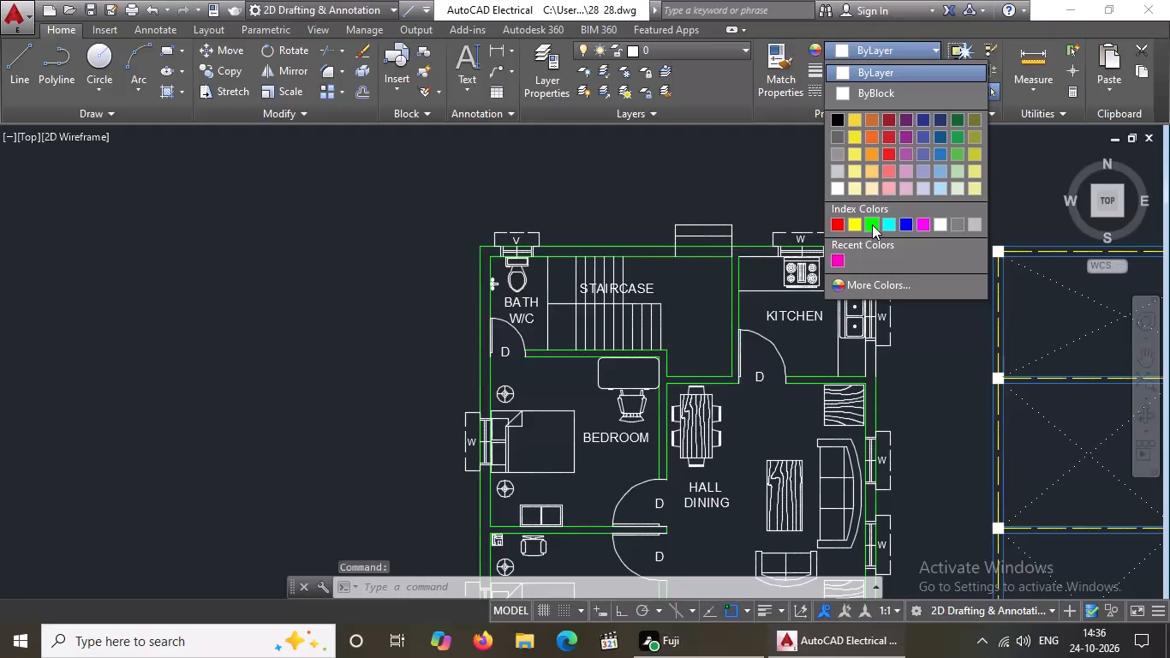
{"action": "left_click", "coordinate": [872, 224]}
Change the kitchen's north inner wall line and both lines of its east exterior wall to green.
{"action": "scroll", "coordinate": [761, 273], "scroll_direction": "up", "scroll_amount": 2}
{"action": "left_click", "coordinate": [755, 226]}
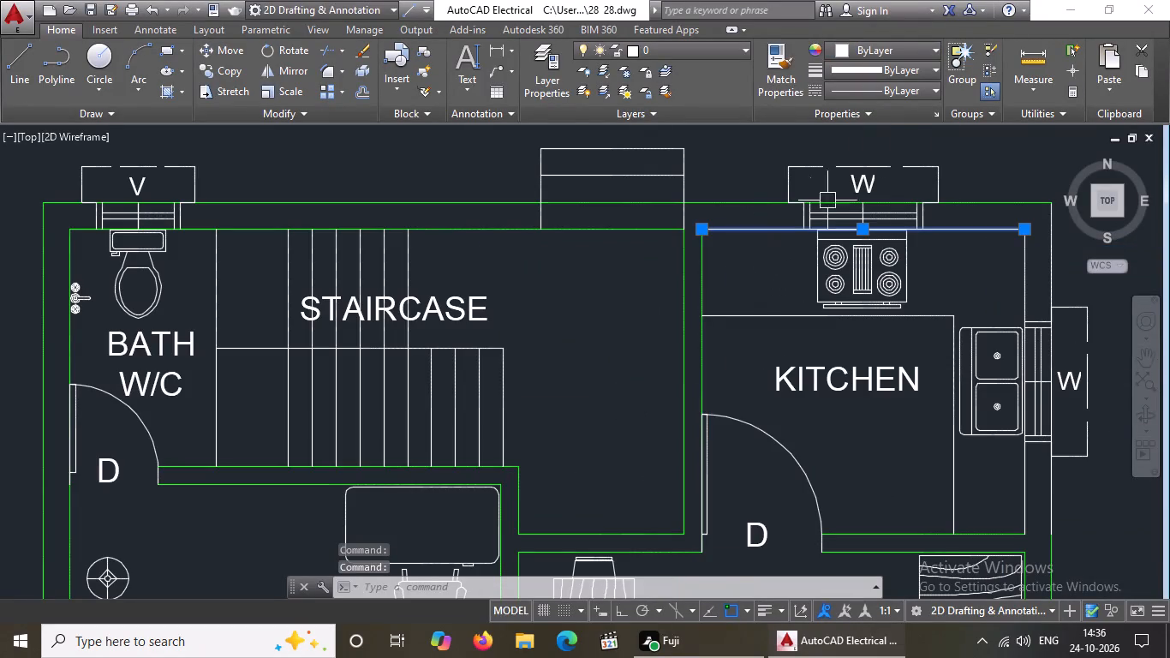
{"action": "left_click", "coordinate": [923, 53]}
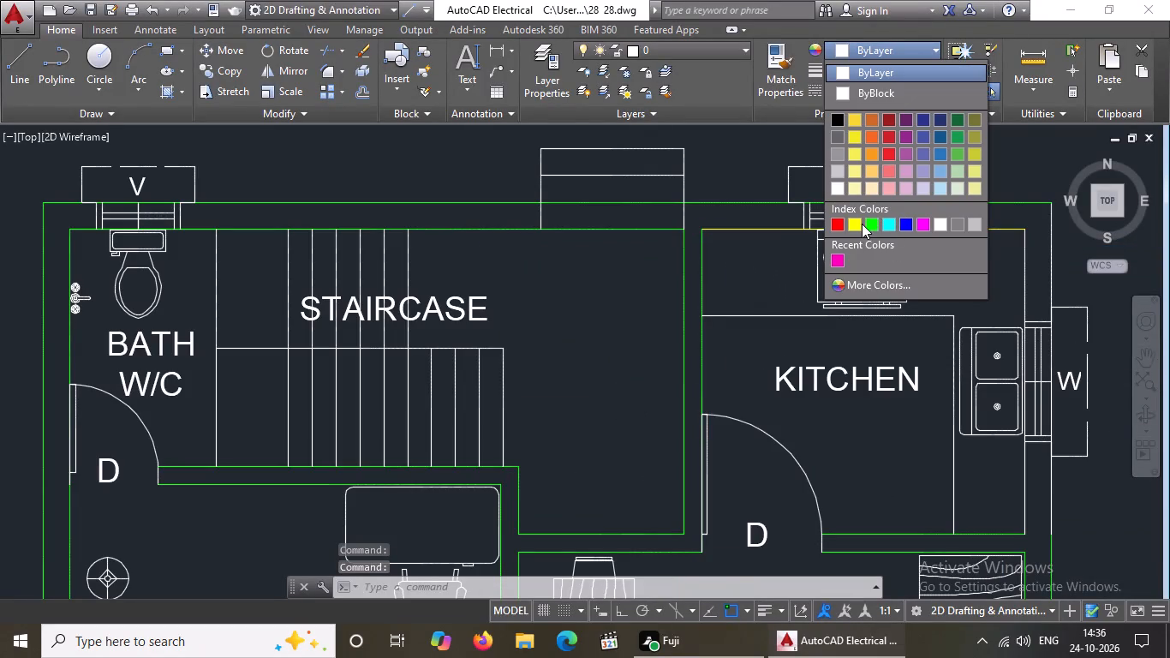
{"action": "left_click", "coordinate": [870, 219]}
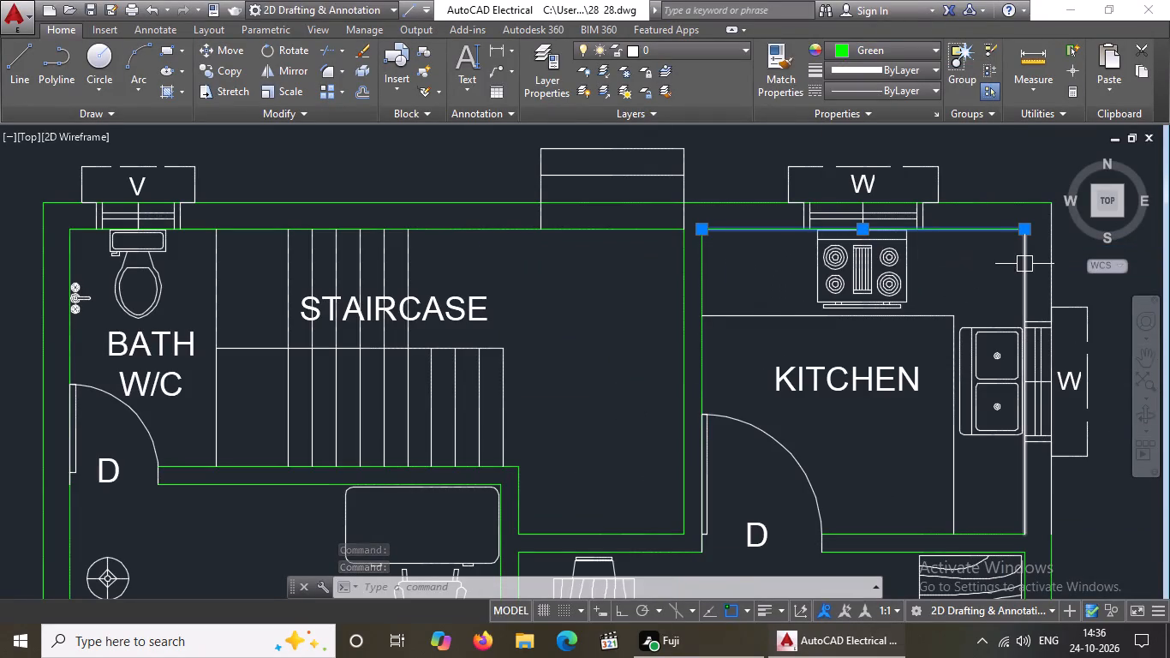
{"action": "left_click", "coordinate": [1024, 264]}
{"action": "left_click", "coordinate": [903, 46]}
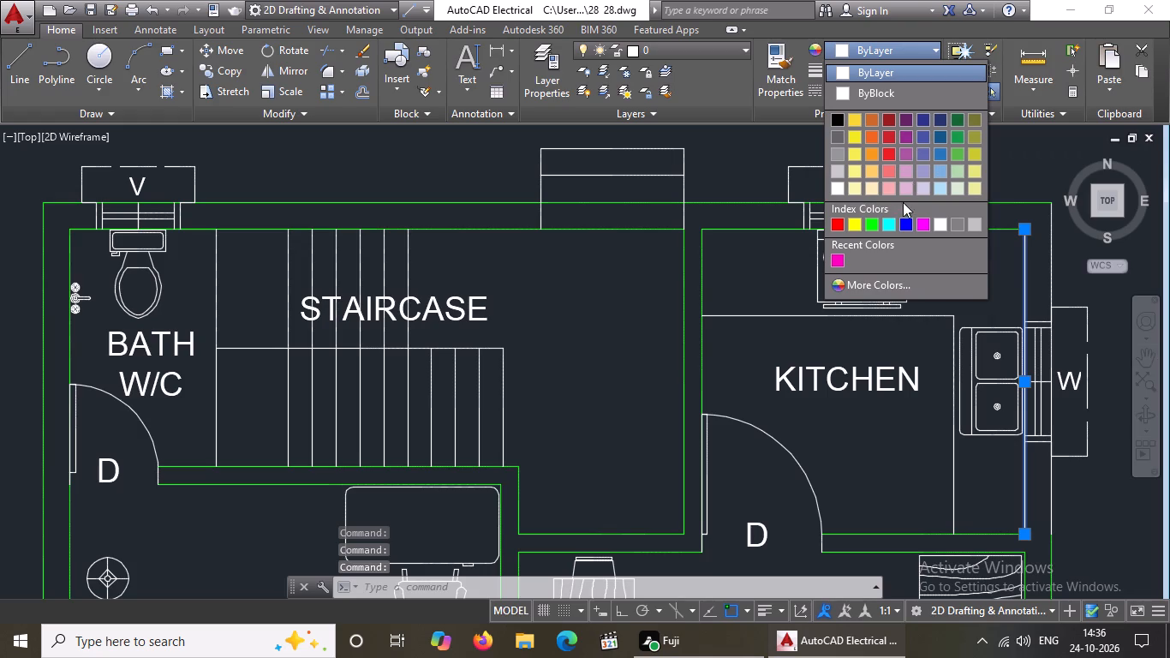
{"action": "left_click", "coordinate": [874, 221]}
{"action": "left_click", "coordinate": [1045, 246]}
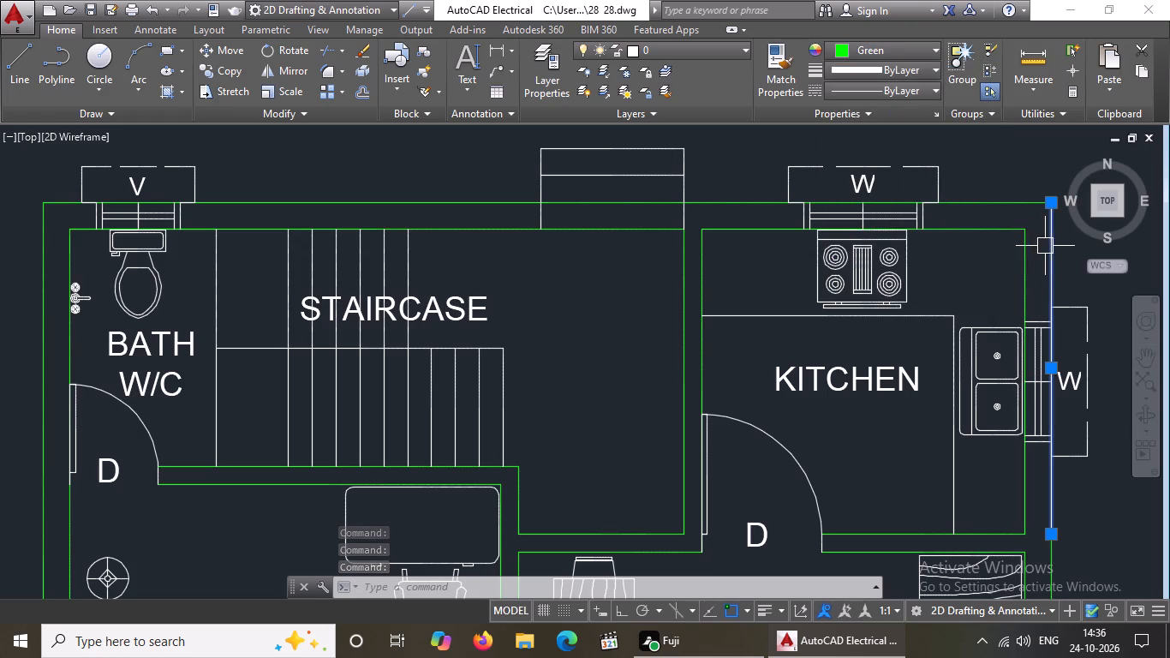
{"action": "left_click", "coordinate": [910, 50]}
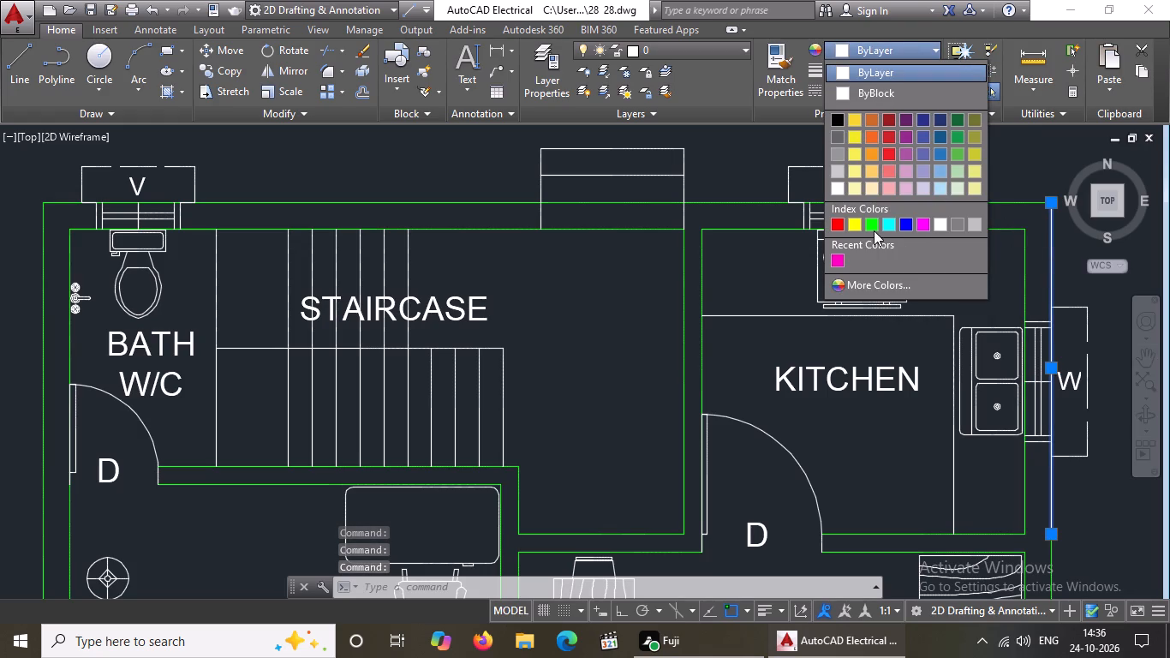
{"action": "left_click", "coordinate": [872, 221]}
{"action": "scroll", "coordinate": [880, 224], "scroll_direction": "down", "scroll_amount": 2}
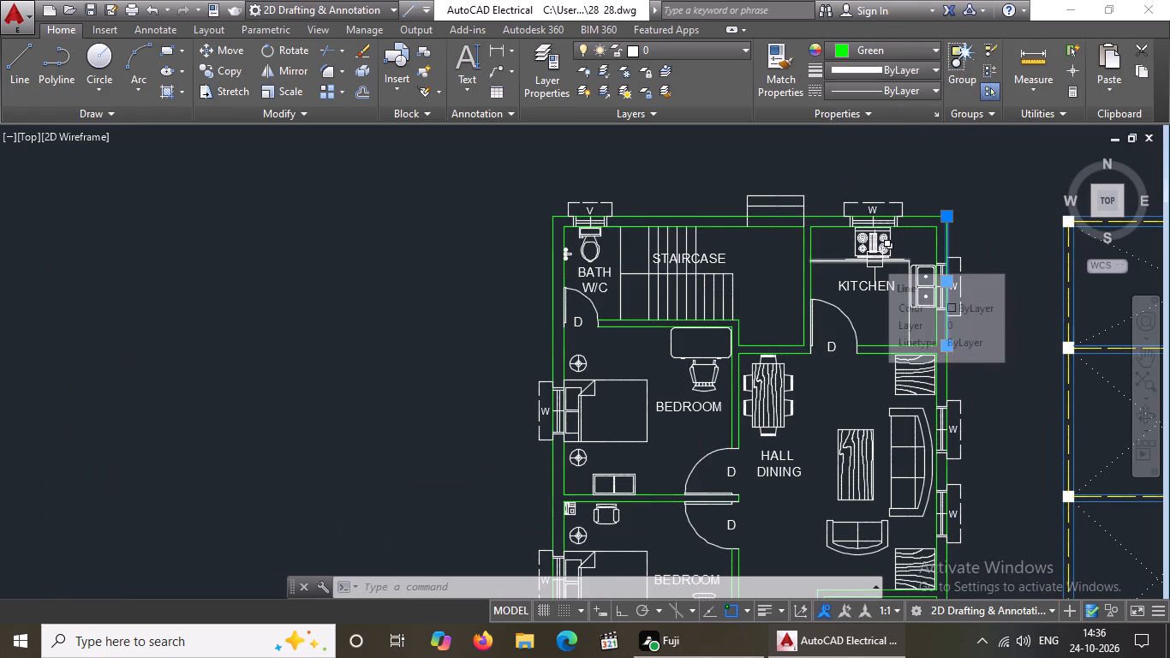
{"action": "key", "text": "Escape"}
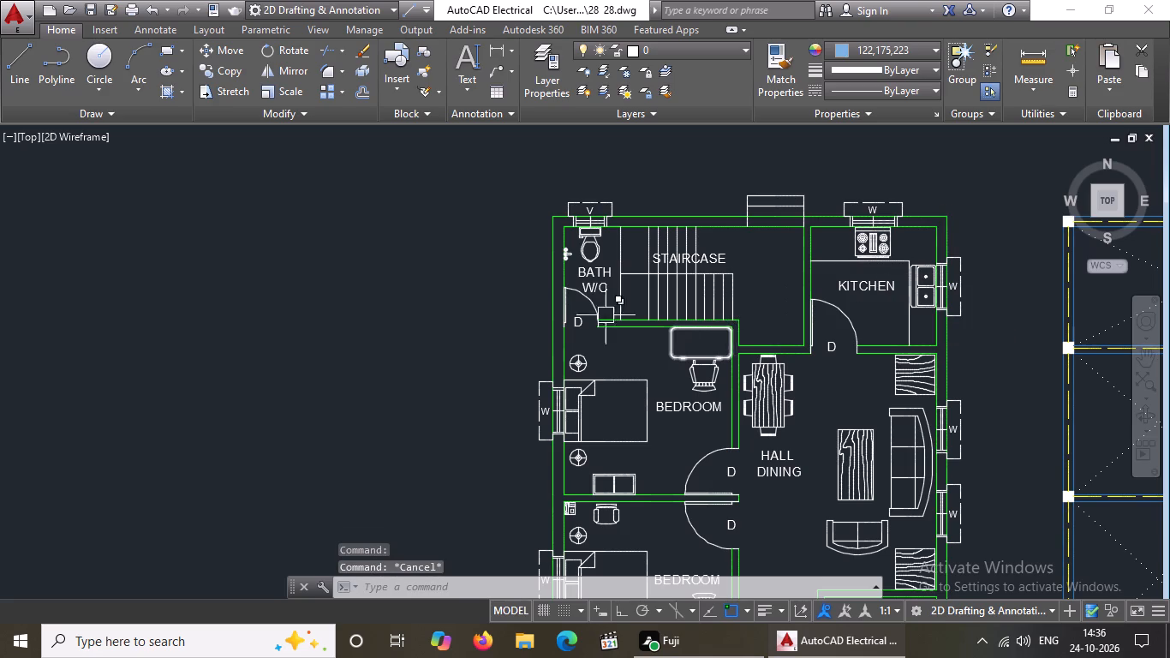
Change the frame and pane lines of the window in the southernmost bedroom's south wall to yellow.
{"action": "scroll", "coordinate": [666, 273], "scroll_direction": "down", "scroll_amount": 3}
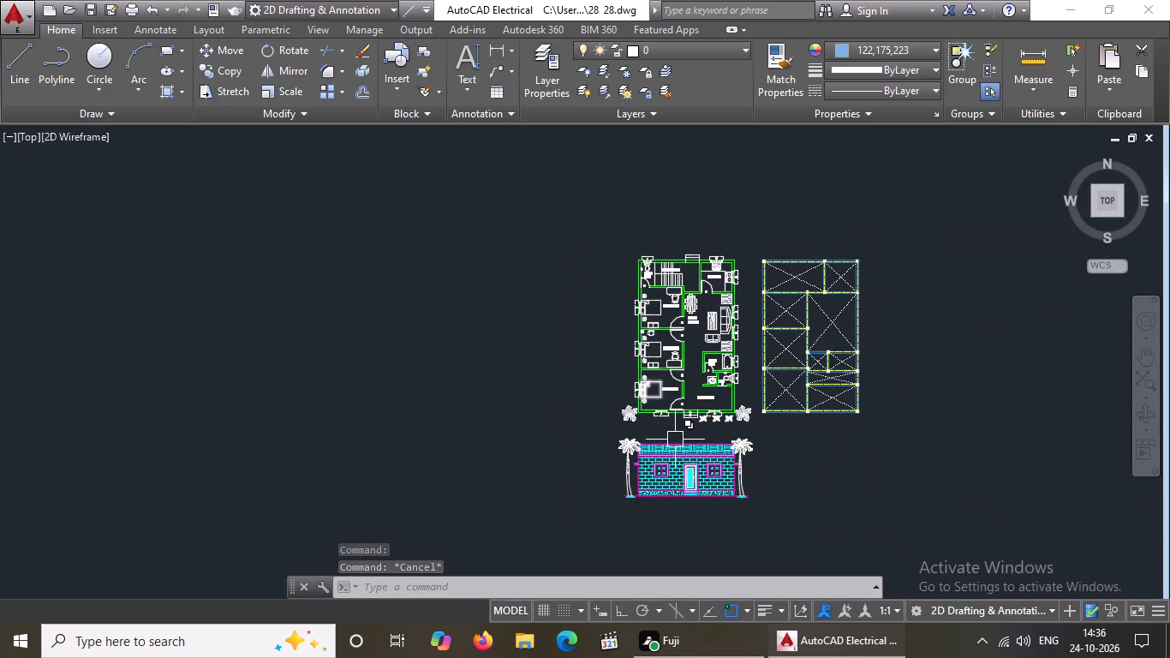
{"action": "scroll", "coordinate": [675, 440], "scroll_direction": "up", "scroll_amount": 2}
{"action": "scroll", "coordinate": [612, 382], "scroll_direction": "up", "scroll_amount": 3}
{"action": "key", "text": "Escape"}
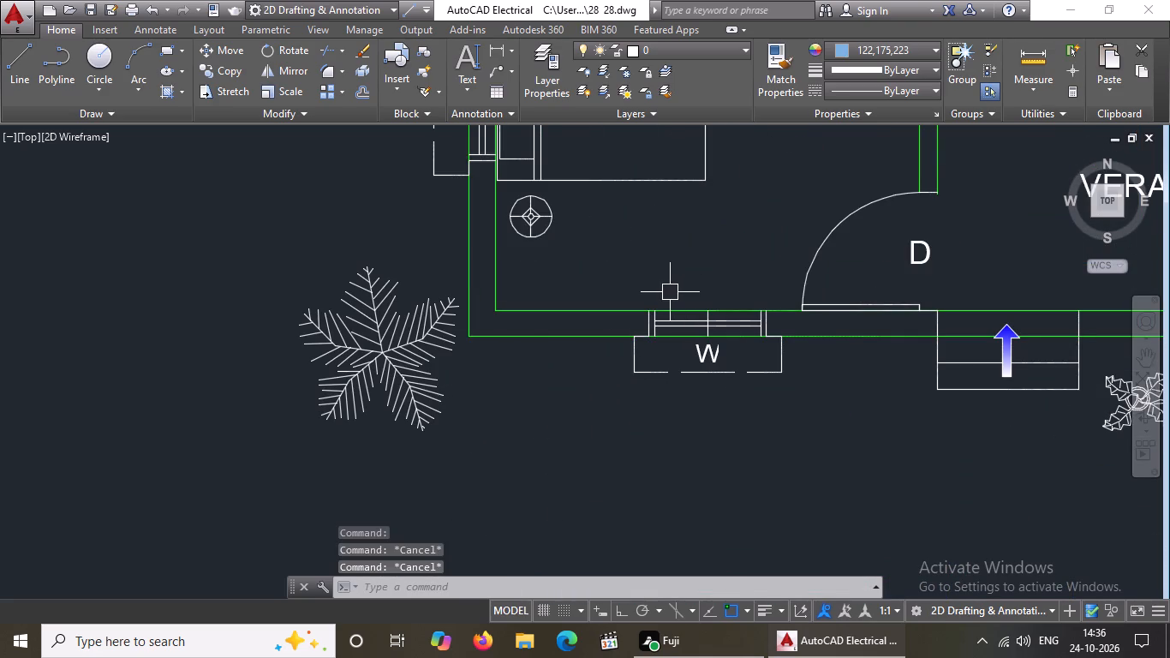
{"action": "scroll", "coordinate": [667, 300], "scroll_direction": "up", "scroll_amount": 2}
{"action": "left_click", "coordinate": [602, 304]}
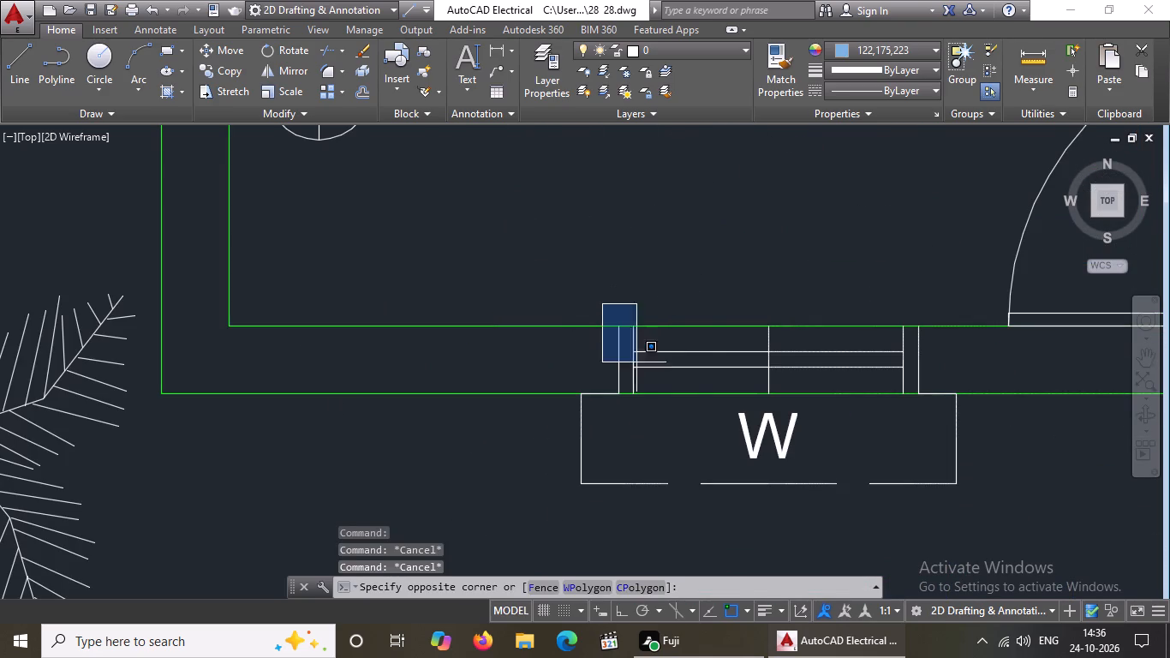
{"action": "left_click", "coordinate": [927, 410]}
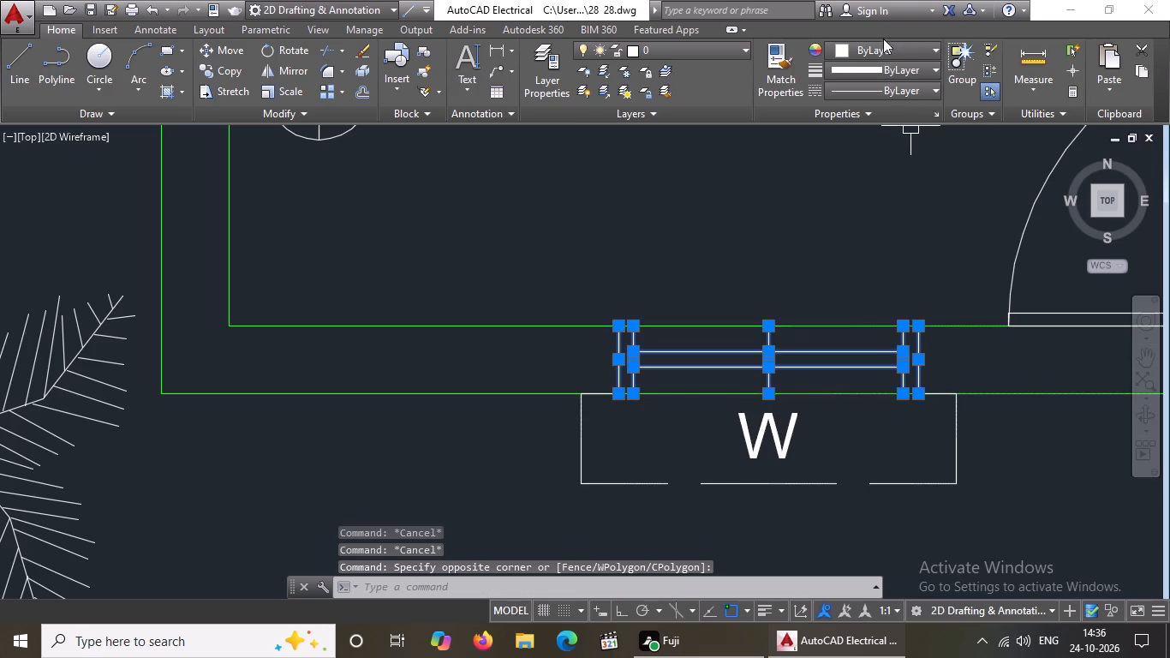
{"action": "left_click", "coordinate": [882, 45]}
{"action": "left_click", "coordinate": [849, 216]}
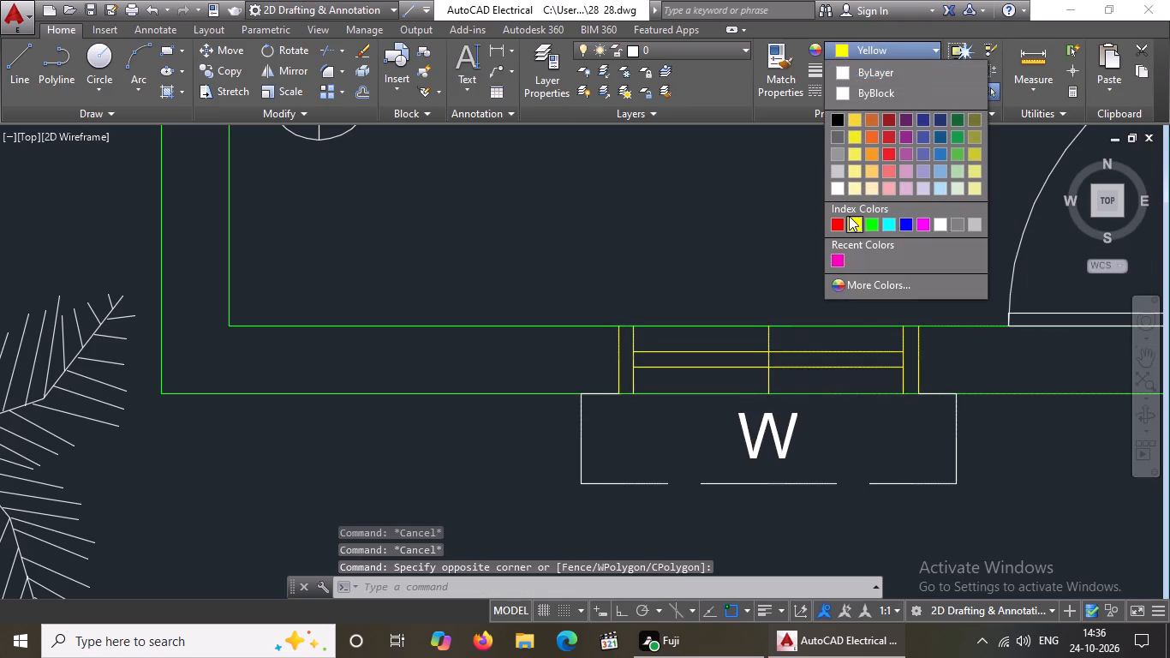
Change the projecting outline outside that bedroom's south window to yellow and set its W label's colour to ByBlock.
{"action": "left_click", "coordinate": [552, 374]}
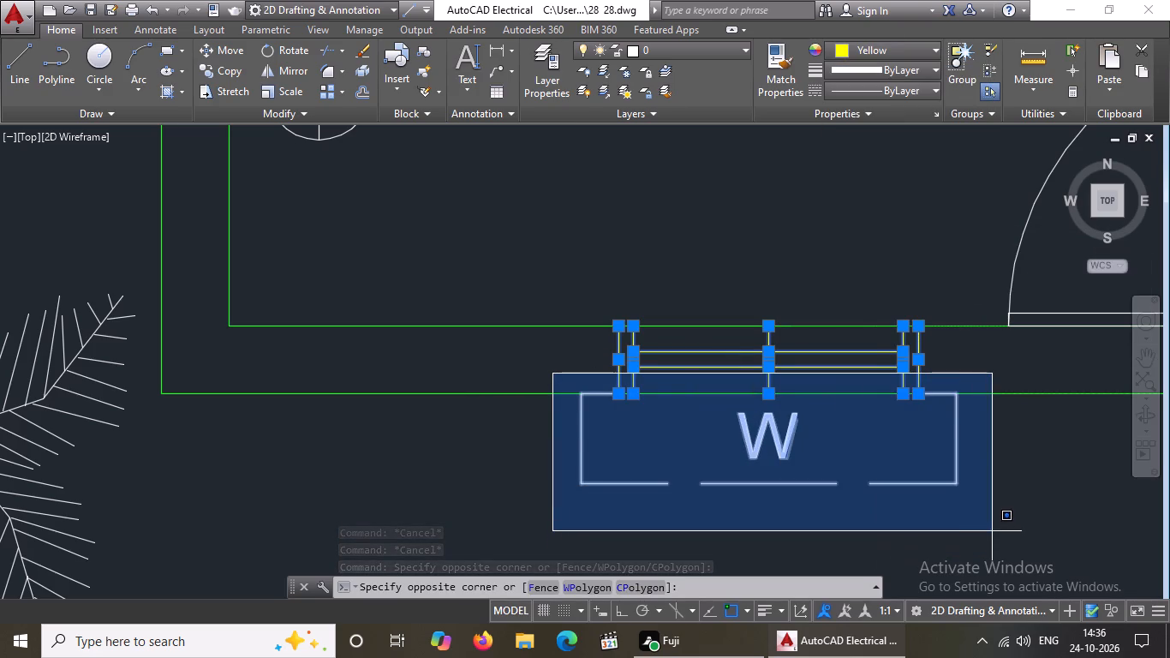
{"action": "left_click", "coordinate": [992, 530]}
{"action": "left_click", "coordinate": [876, 44]}
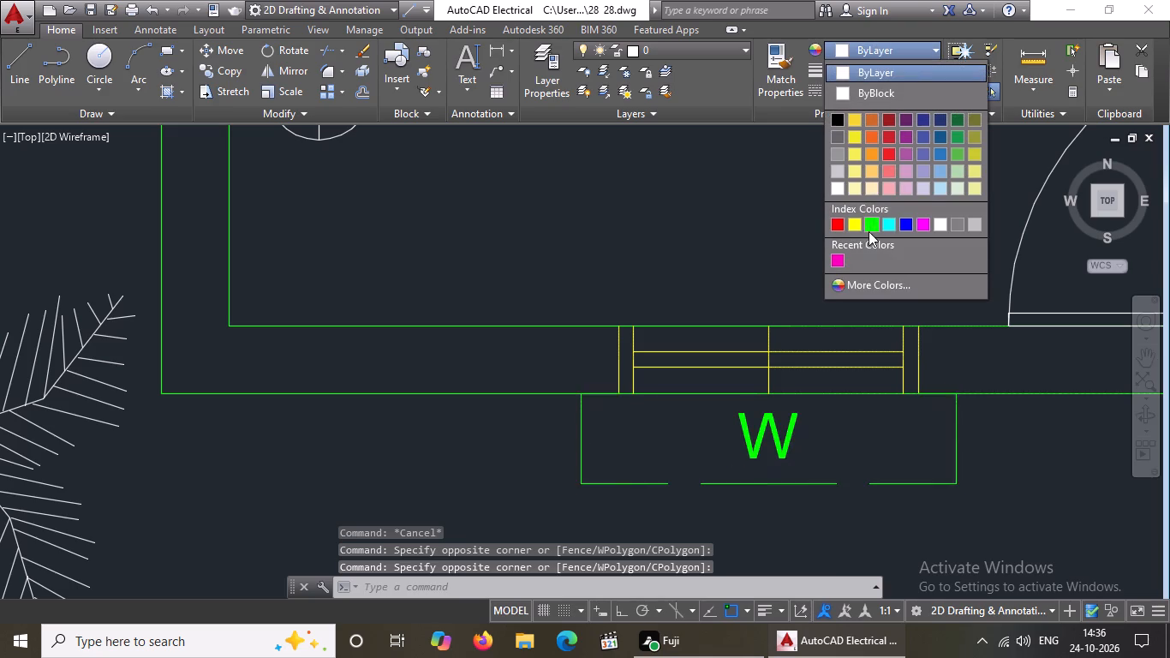
{"action": "left_click", "coordinate": [854, 223]}
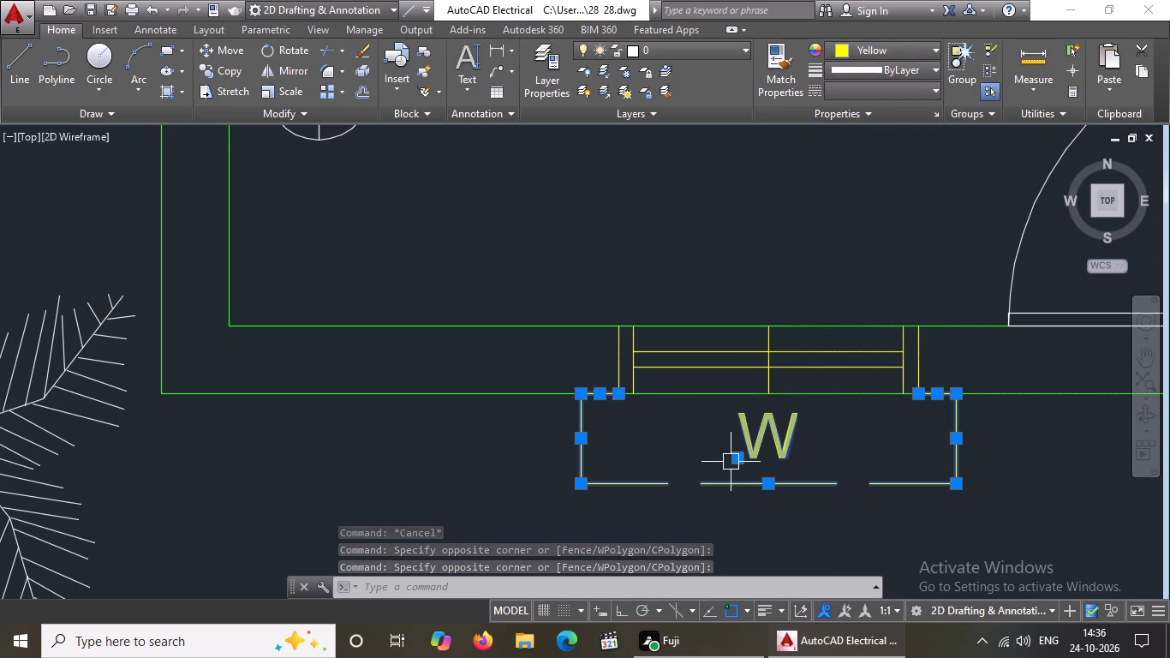
{"action": "key", "text": "Escape"}
{"action": "left_click", "coordinate": [767, 428]}
{"action": "left_click", "coordinate": [860, 50]}
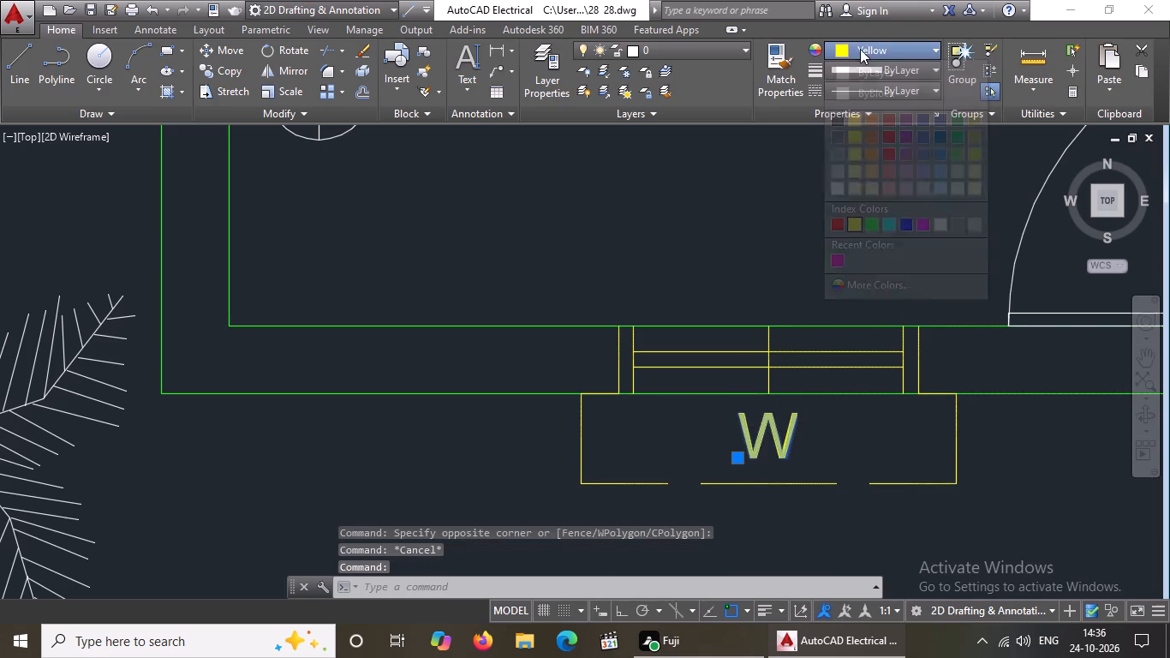
{"action": "left_click", "coordinate": [880, 90]}
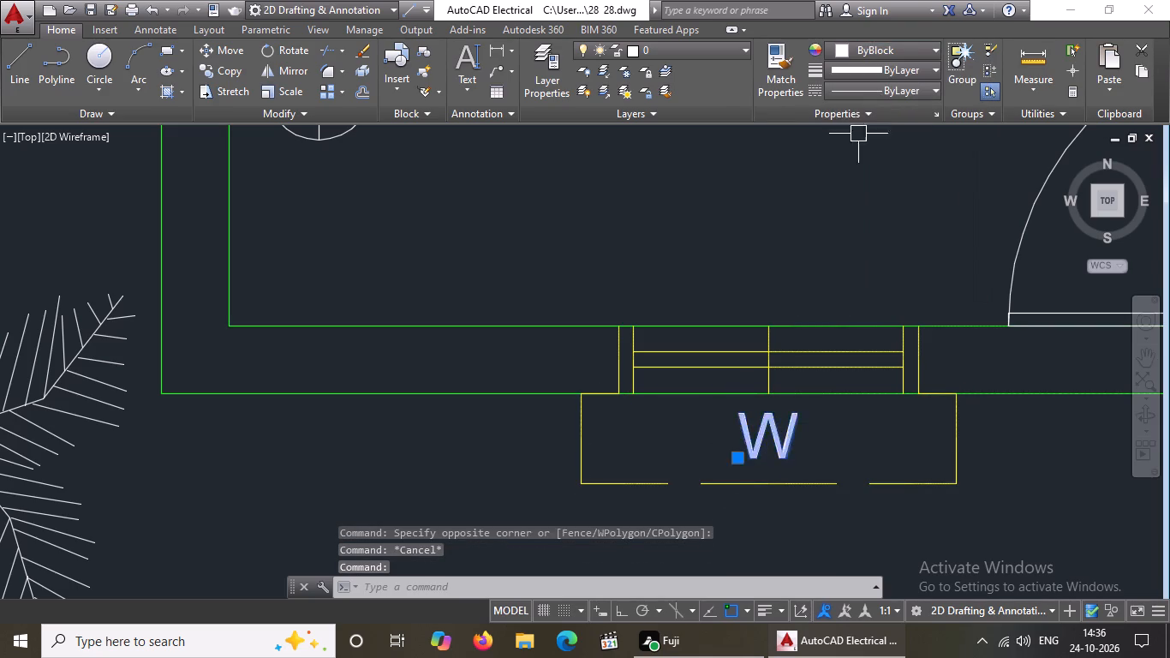
{"action": "key", "text": "Escape"}
Change the frame and pane lines of the window in the verandah's south wall to yellow.
{"action": "scroll", "coordinate": [779, 245], "scroll_direction": "down", "scroll_amount": 4}
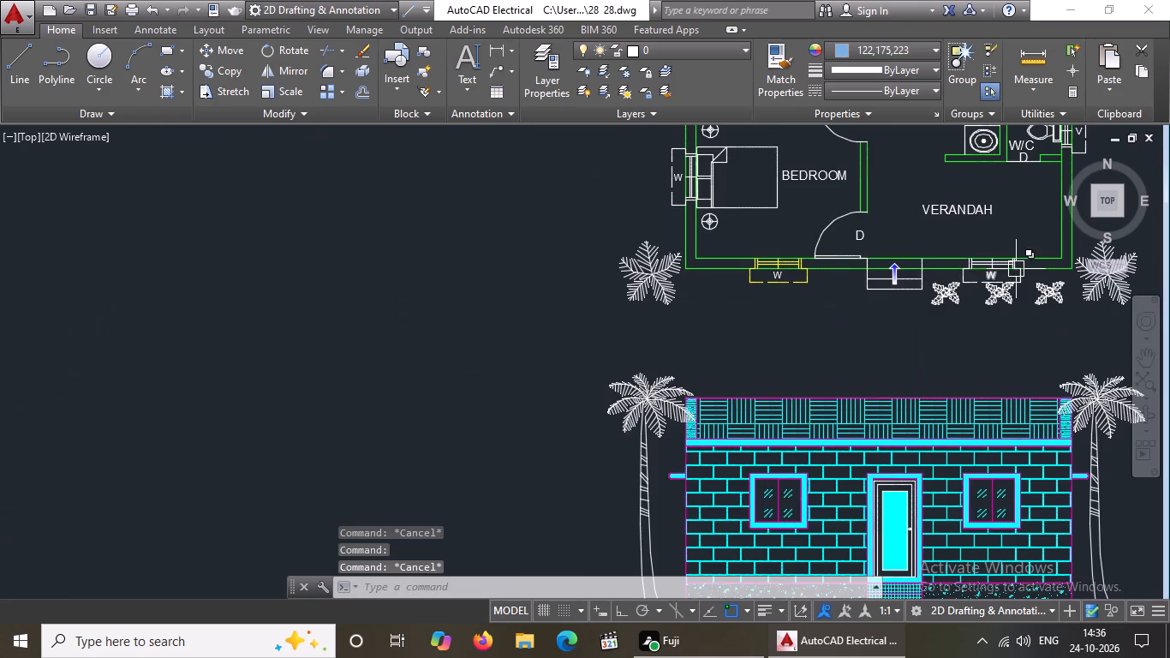
{"action": "scroll", "coordinate": [1018, 268], "scroll_direction": "up", "scroll_amount": 2}
{"action": "key", "text": "Escape"}
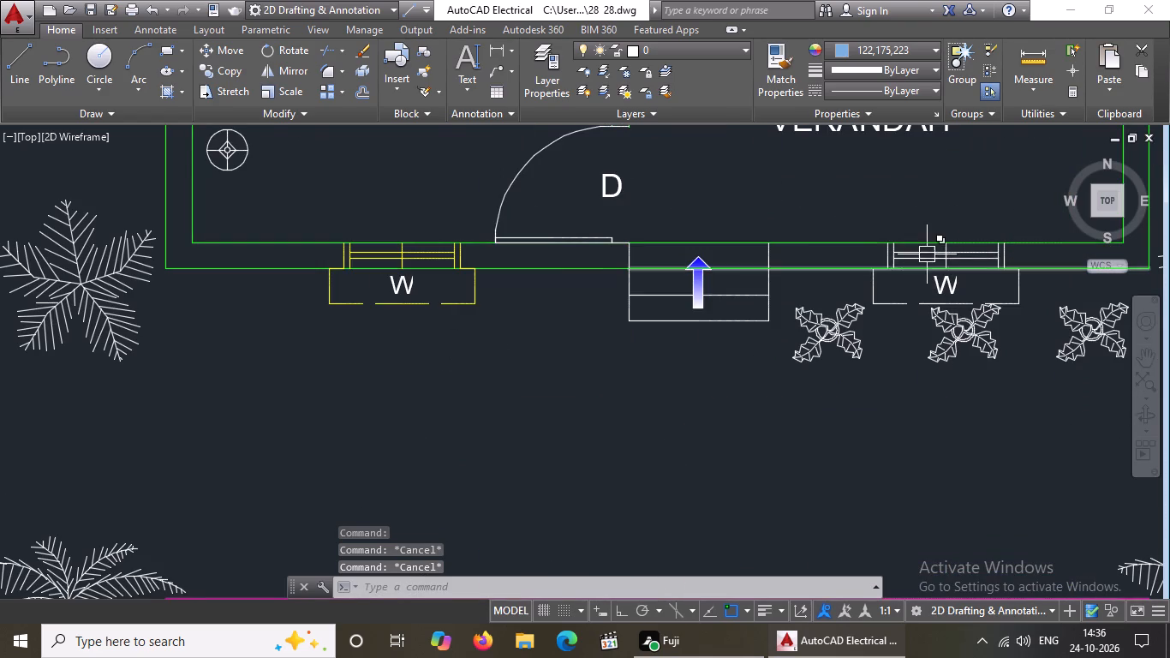
{"action": "scroll", "coordinate": [928, 253], "scroll_direction": "up", "scroll_amount": 1}
{"action": "left_click_drag", "start_coordinate": [839, 224], "coordinate": [847, 228]}
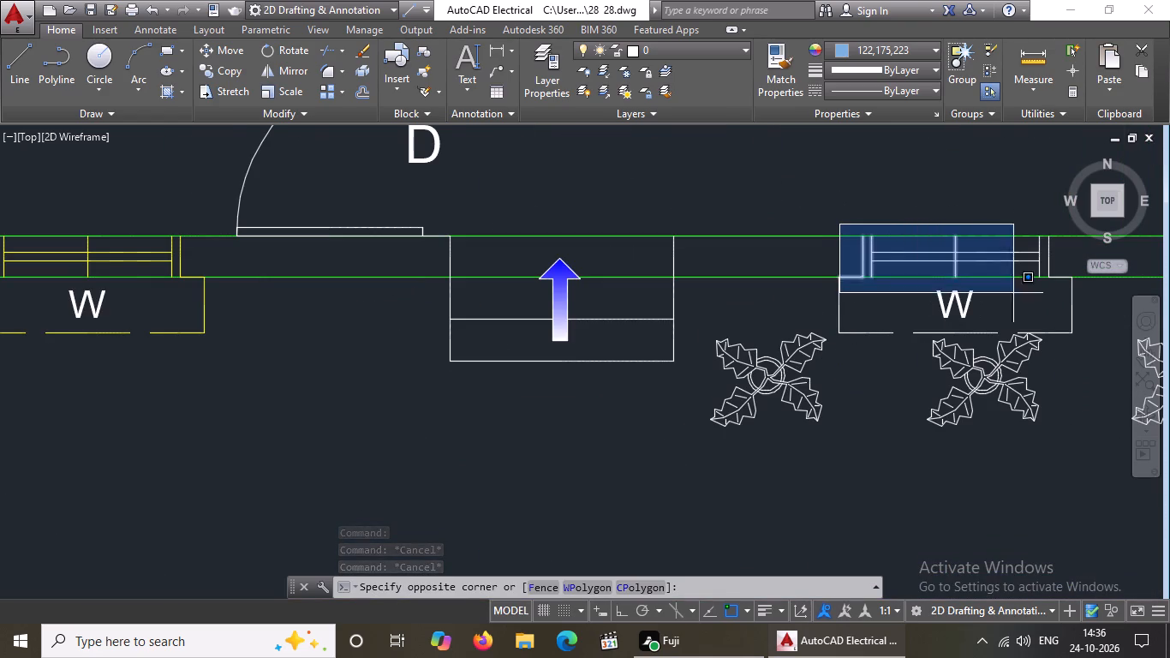
{"action": "left_click", "coordinate": [1061, 288]}
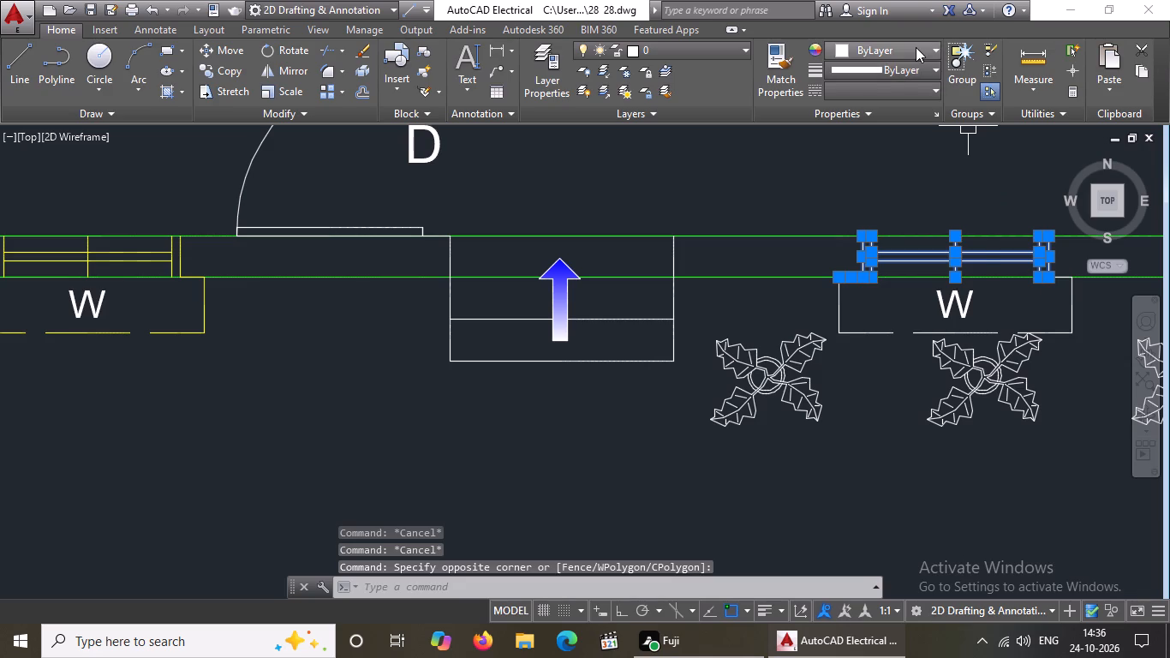
{"action": "left_click", "coordinate": [916, 47]}
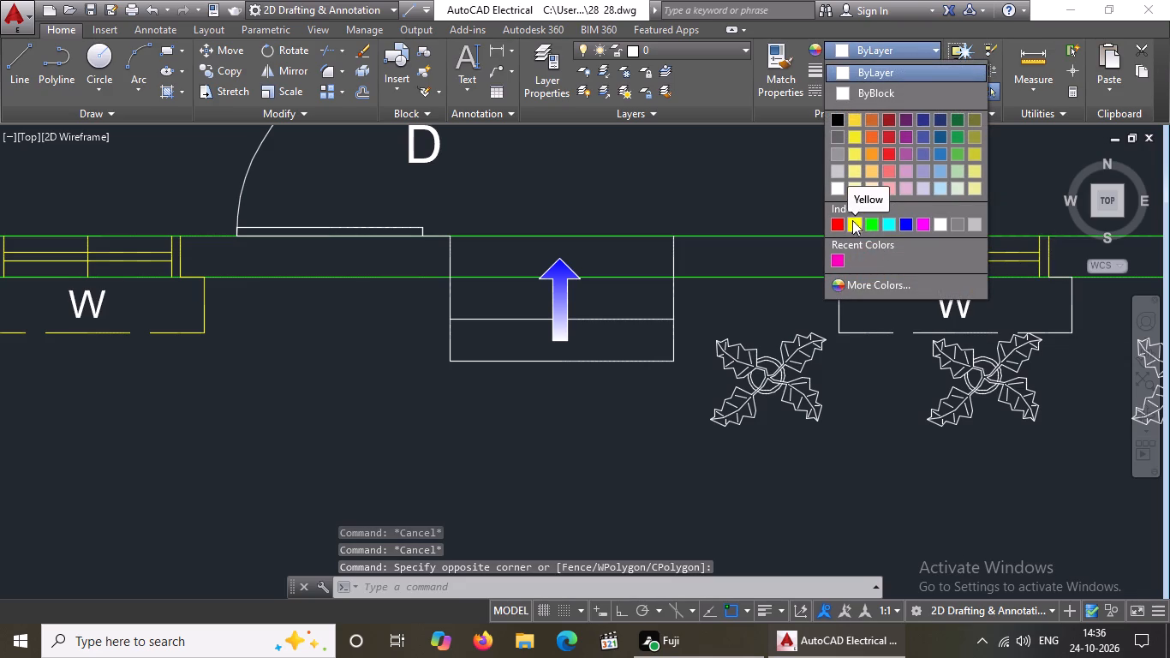
{"action": "left_click", "coordinate": [852, 226]}
Change the remaining lines and projecting outline of the verandah's south window to yellow and set its W label's colour to ByBlock.
{"action": "left_click", "coordinate": [818, 260]}
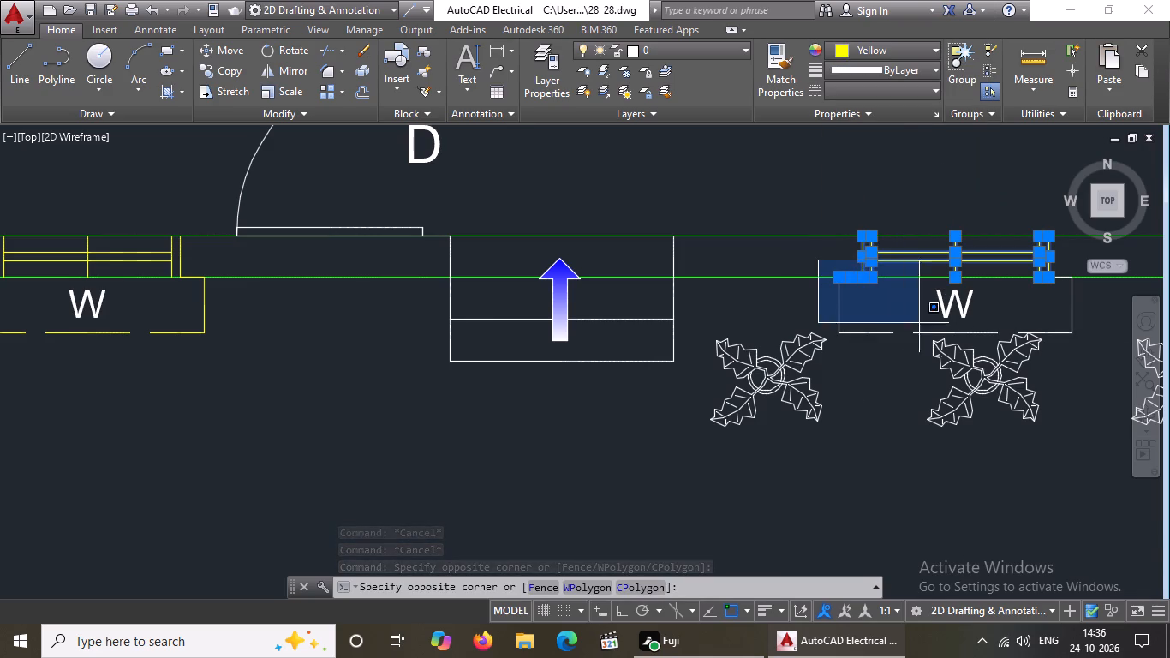
{"action": "scroll", "coordinate": [970, 328], "scroll_direction": "down", "scroll_amount": 2}
{"action": "scroll", "coordinate": [1037, 332], "scroll_direction": "up", "scroll_amount": 2}
{"action": "left_click", "coordinate": [1010, 338]}
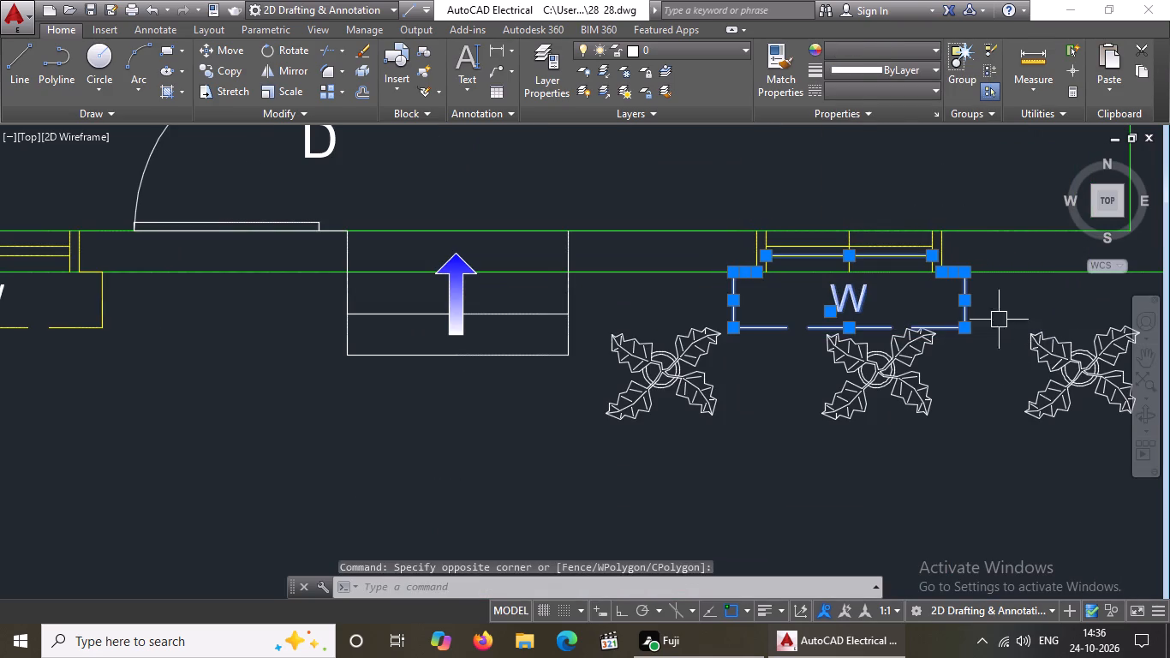
{"action": "left_click", "coordinate": [863, 45]}
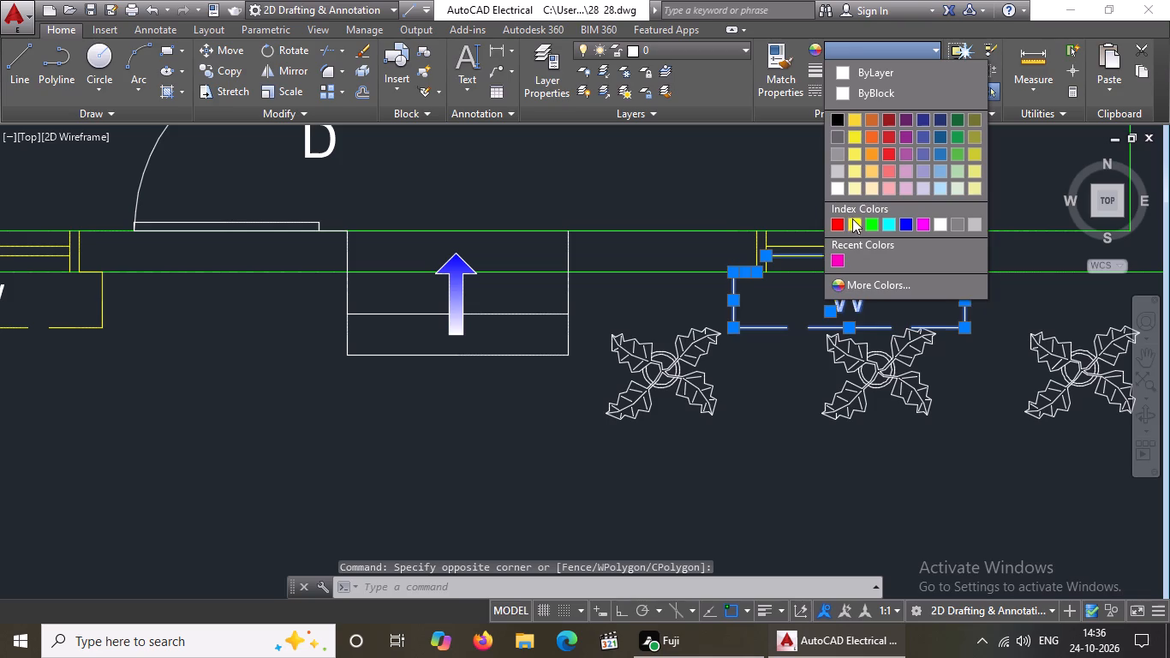
{"action": "left_click", "coordinate": [853, 220]}
{"action": "key", "text": "Escape"}
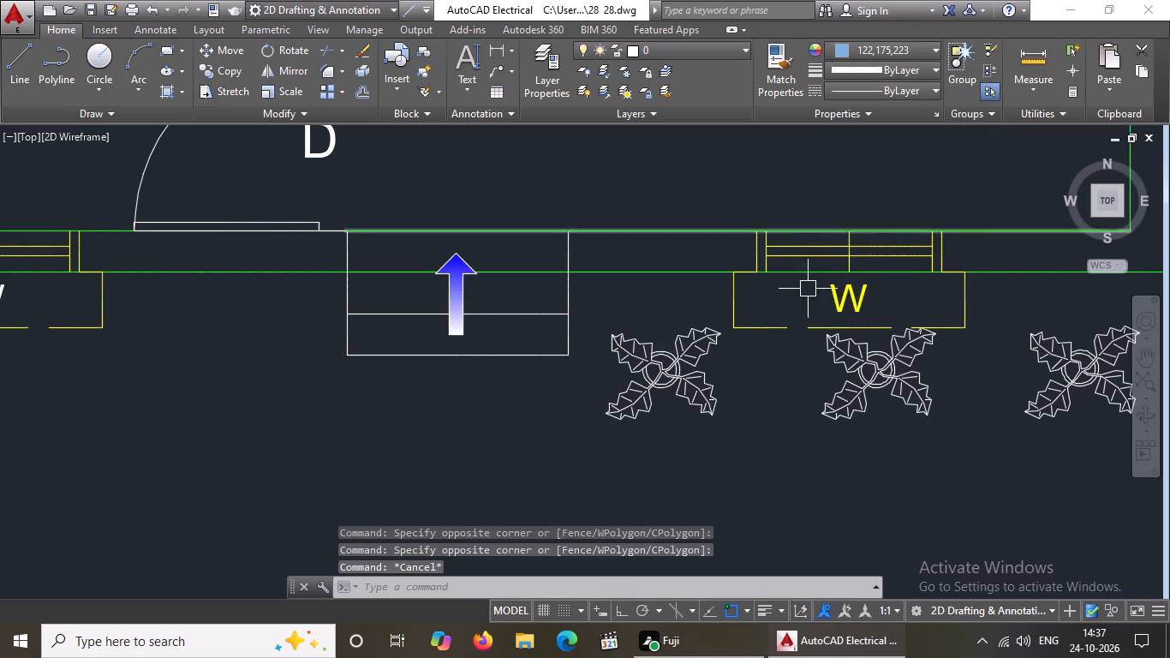
{"action": "left_click", "coordinate": [839, 300]}
{"action": "left_click", "coordinate": [851, 48]}
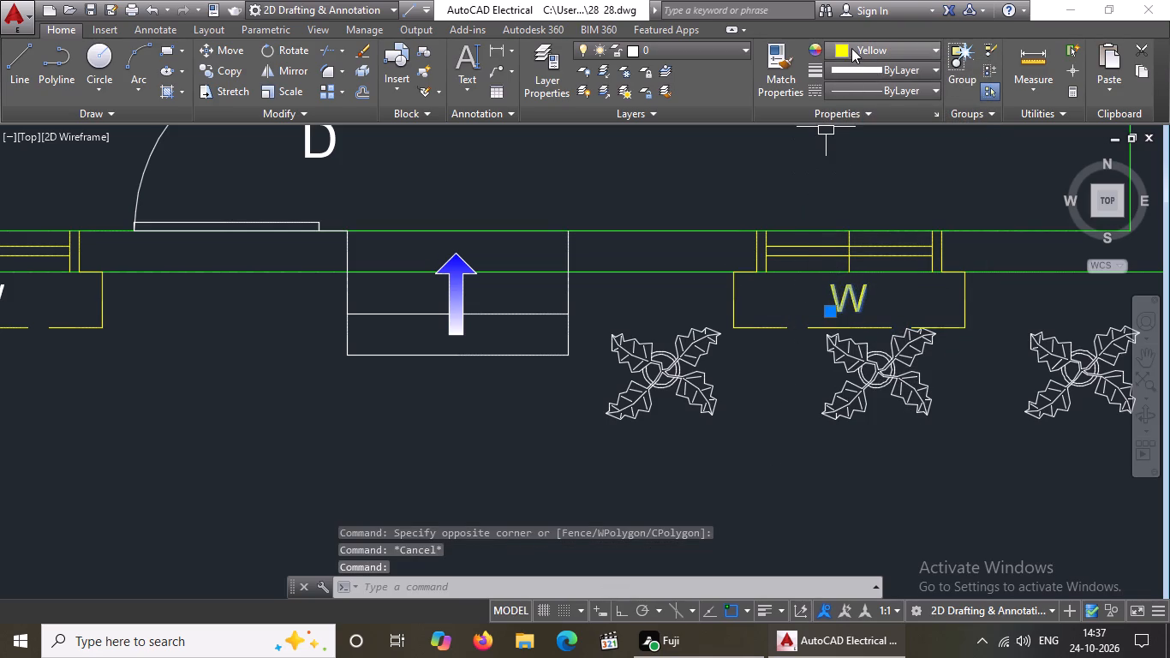
{"action": "left_click", "coordinate": [861, 87]}
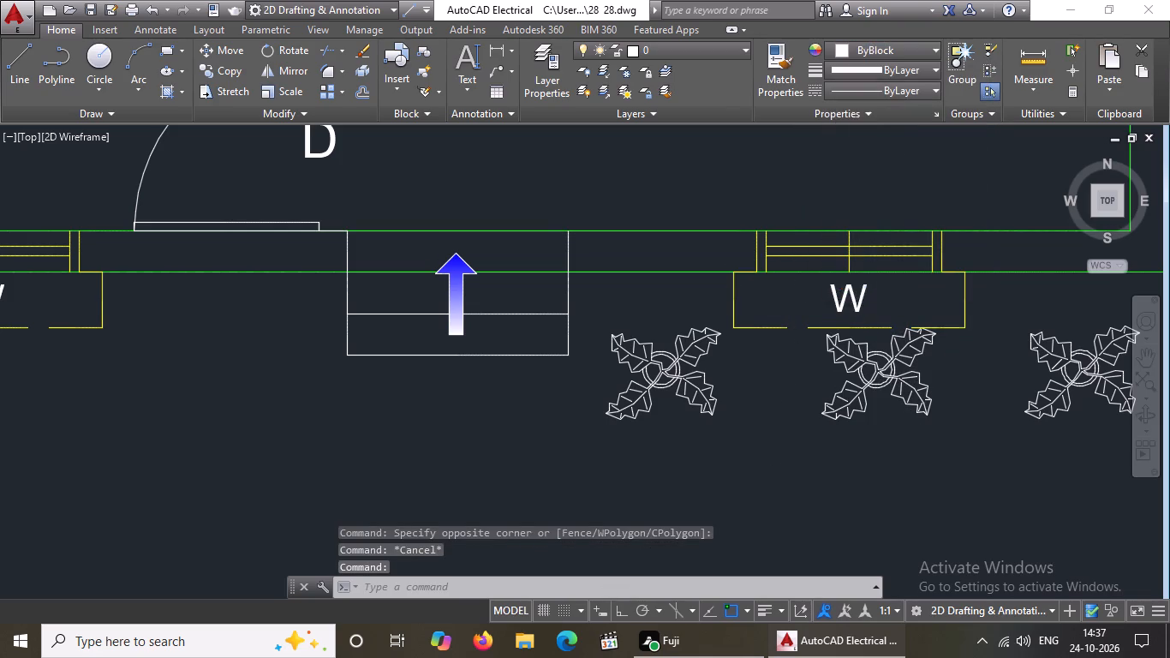
{"action": "key", "text": "Escape"}
Change the entrance steps between the two south windows, including their direction arrow, to yellow.
{"action": "left_click", "coordinate": [339, 210]}
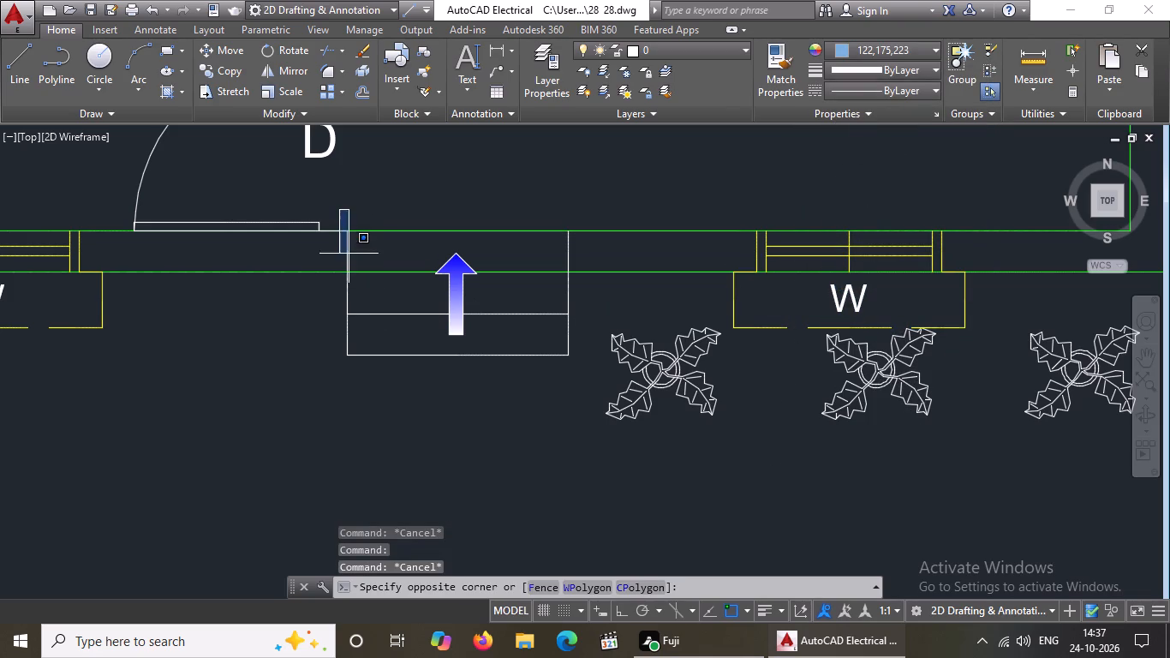
{"action": "left_click", "coordinate": [572, 370]}
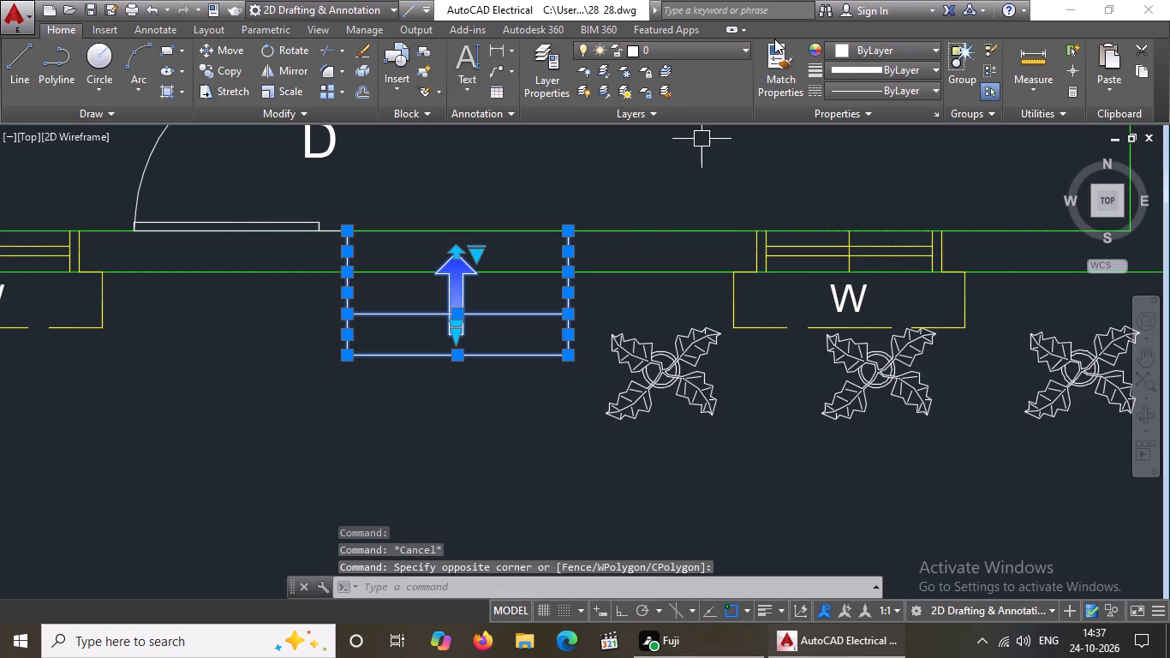
{"action": "left_click", "coordinate": [876, 49]}
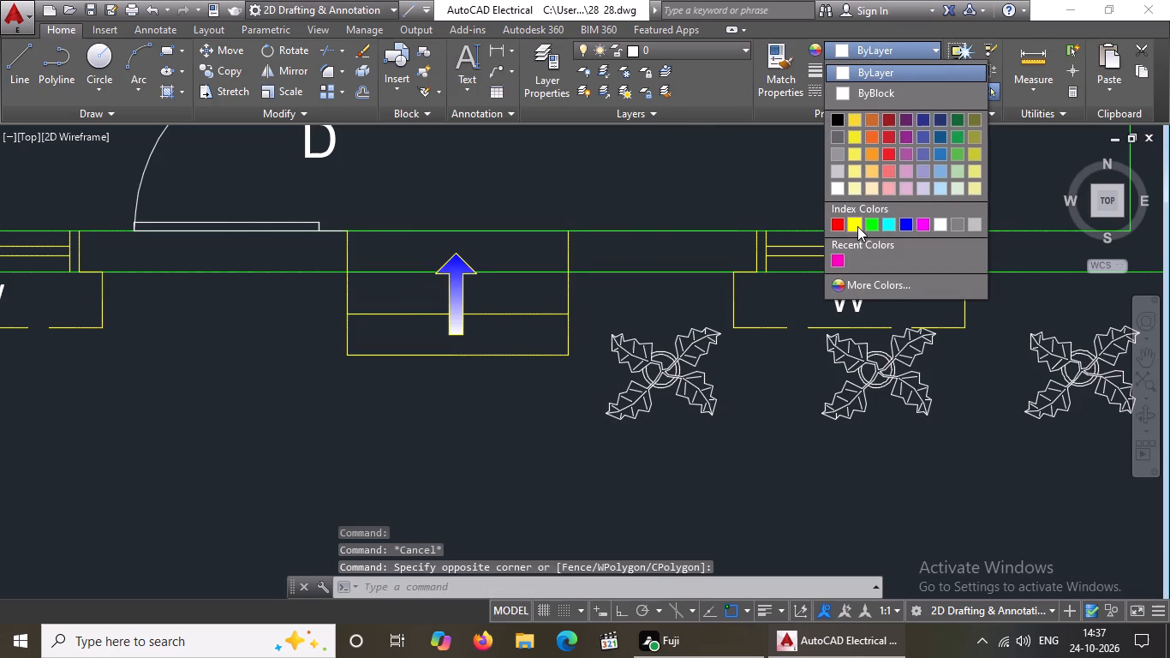
{"action": "left_click", "coordinate": [857, 226]}
{"action": "scroll", "coordinate": [596, 284], "scroll_direction": "down", "scroll_amount": 2}
{"action": "key", "text": "Escape"}
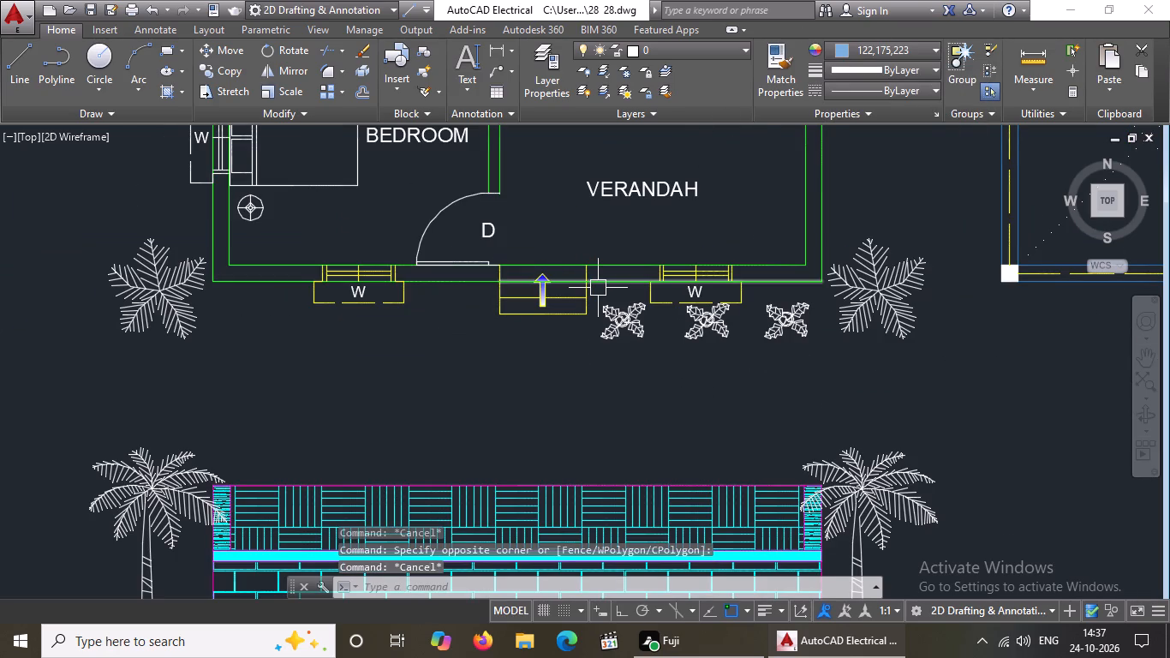
Change the window in the southernmost bedroom's west wall, including its projecting outline, to yellow.
{"action": "scroll", "coordinate": [634, 270], "scroll_direction": "down", "scroll_amount": 3}
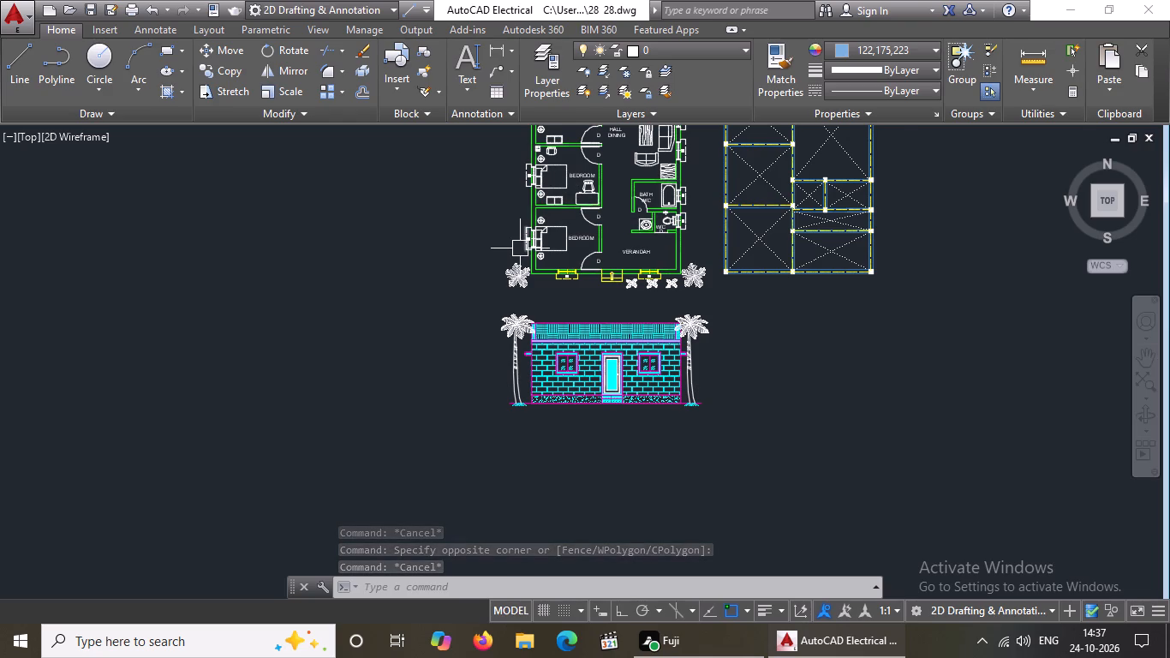
{"action": "scroll", "coordinate": [520, 248], "scroll_direction": "up", "scroll_amount": 4}
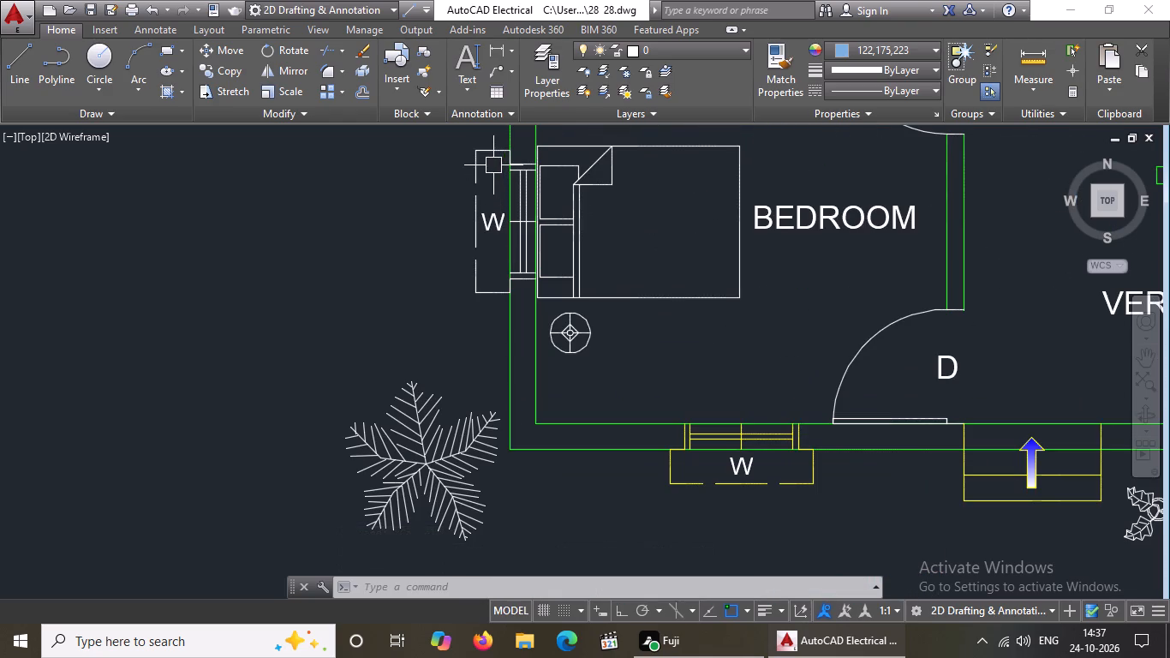
{"action": "left_click", "coordinate": [443, 119]}
{"action": "key", "text": "Escape"}
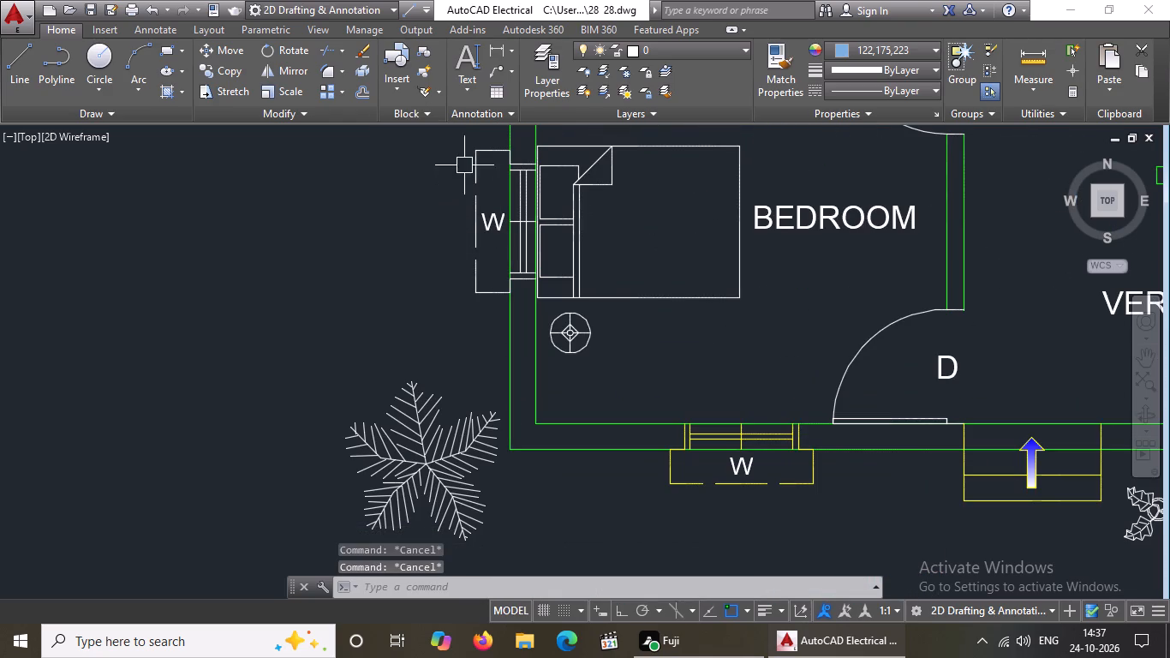
{"action": "left_click", "coordinate": [461, 137]}
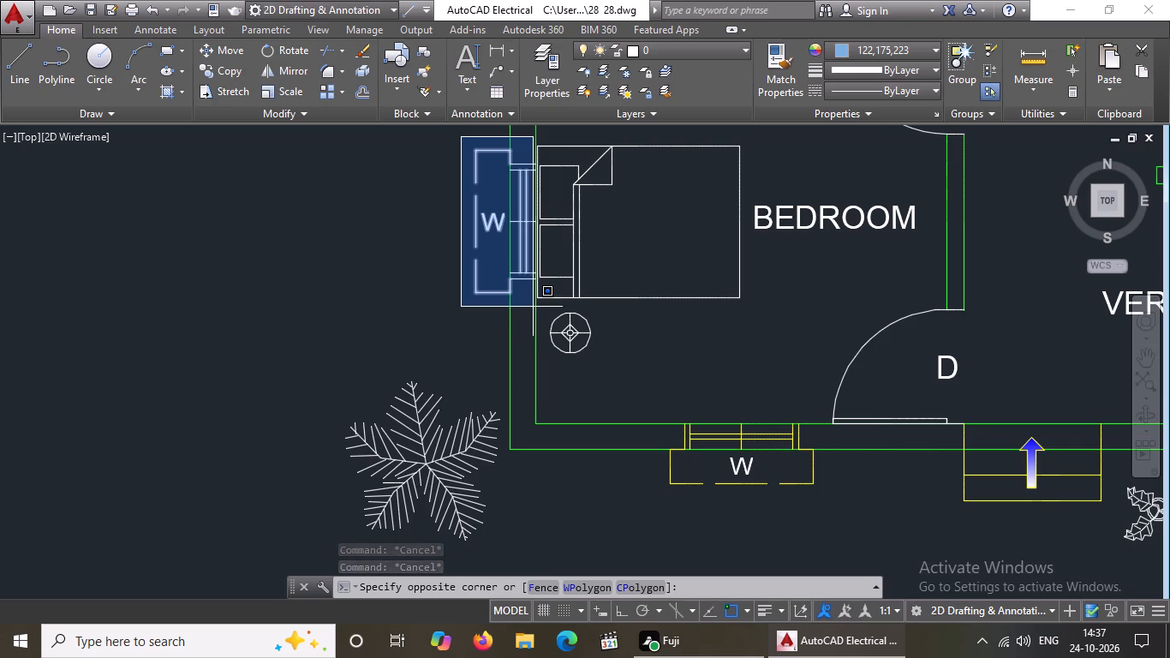
{"action": "left_click", "coordinate": [546, 310]}
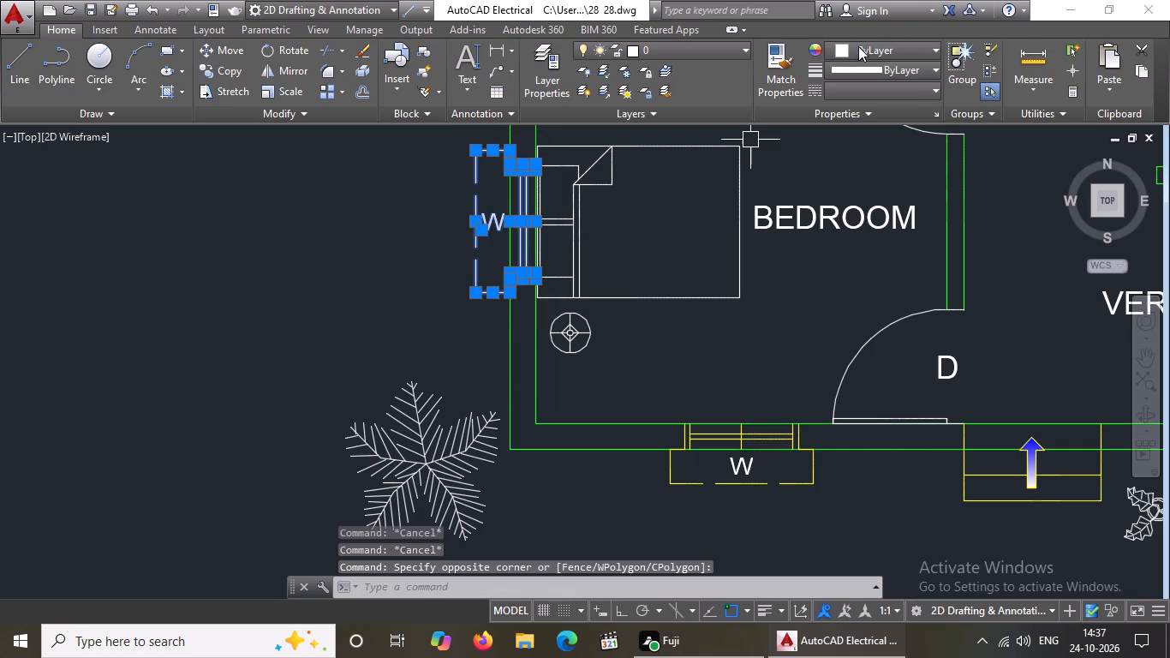
{"action": "left_click", "coordinate": [886, 51]}
{"action": "left_click", "coordinate": [850, 221]}
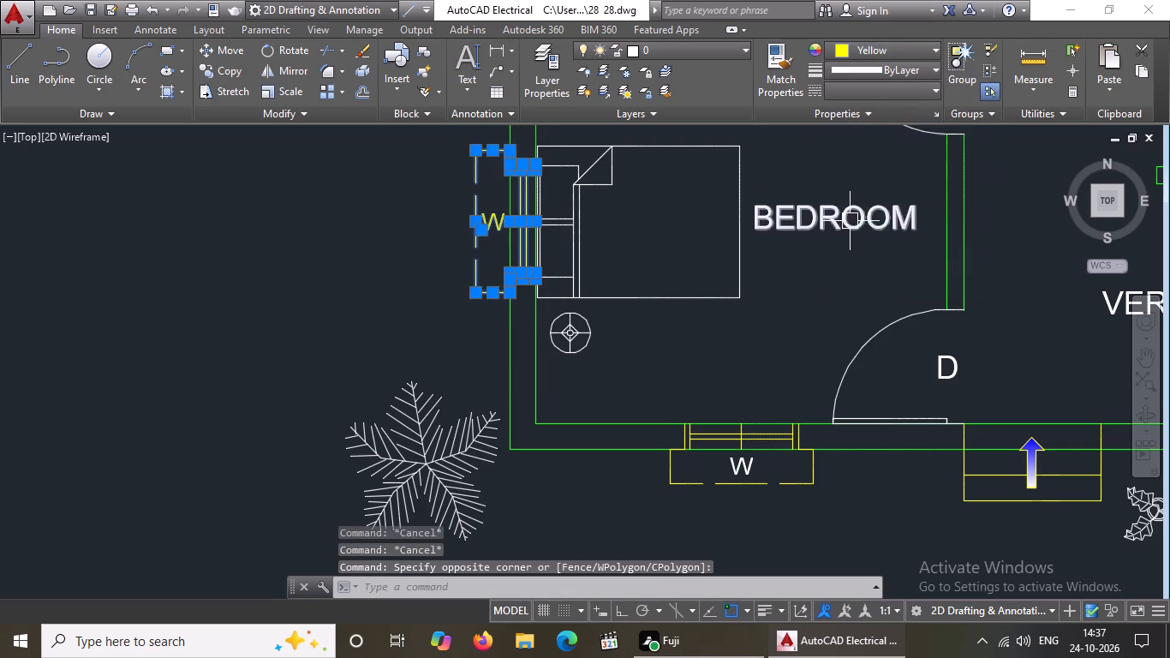
{"action": "key", "text": "Escape"}
Set the colour of the W label at the southernmost bedroom's west window to ByBlock.
{"action": "left_click", "coordinate": [485, 221]}
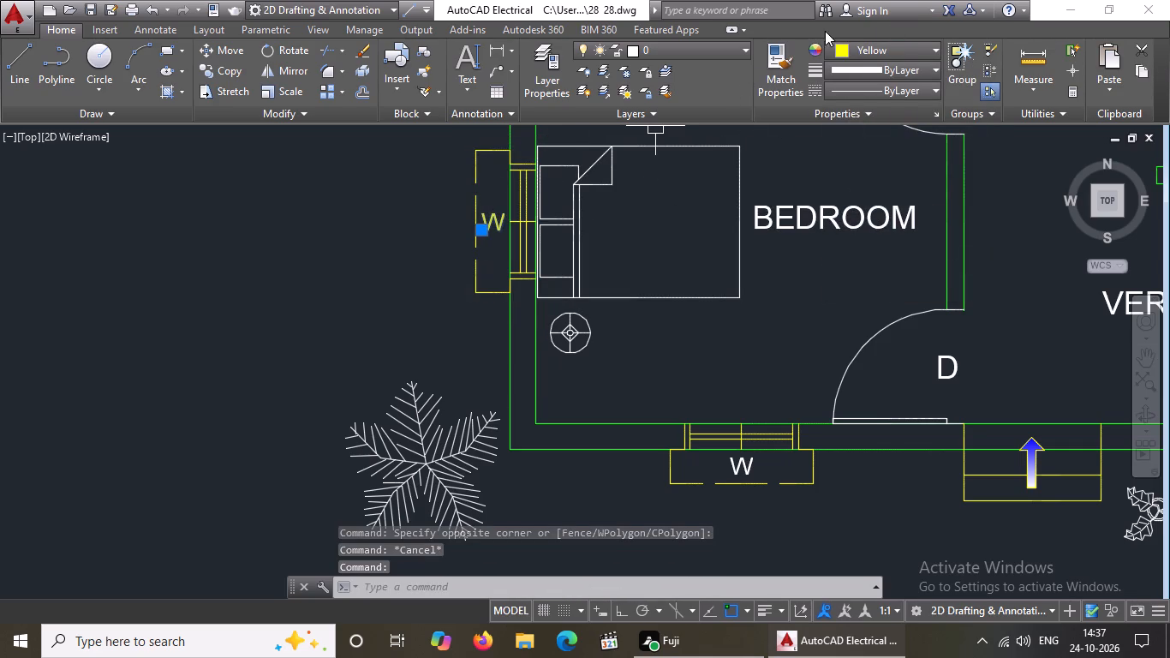
{"action": "left_click", "coordinate": [845, 39]}
{"action": "left_click", "coordinate": [859, 47]}
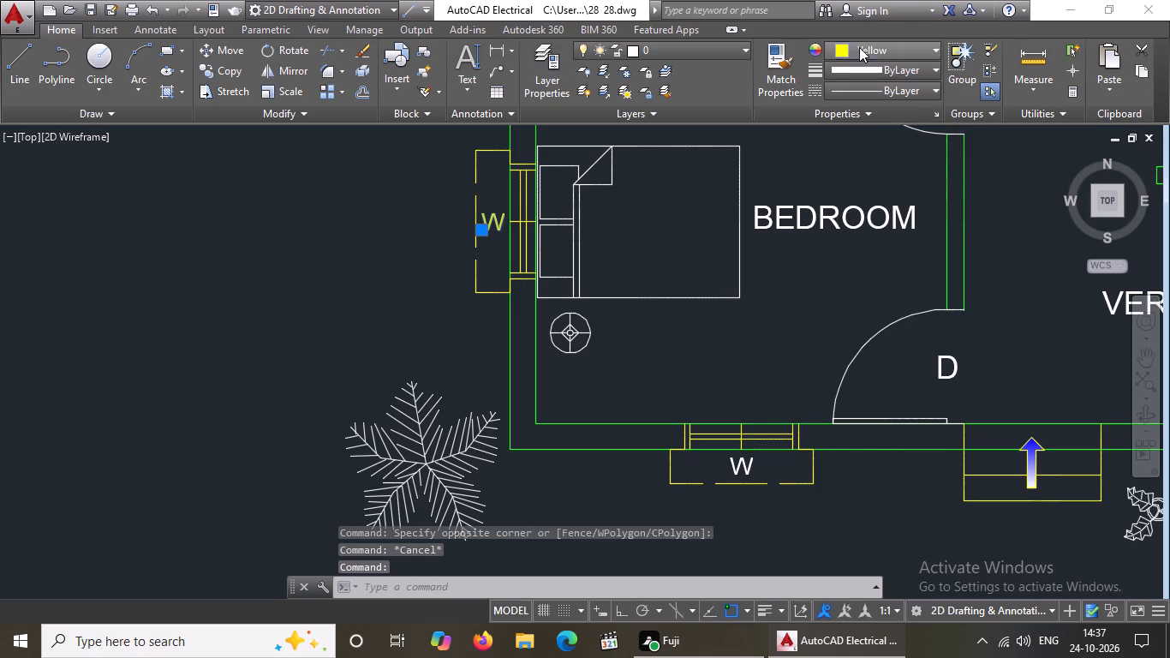
{"action": "left_click", "coordinate": [852, 89]}
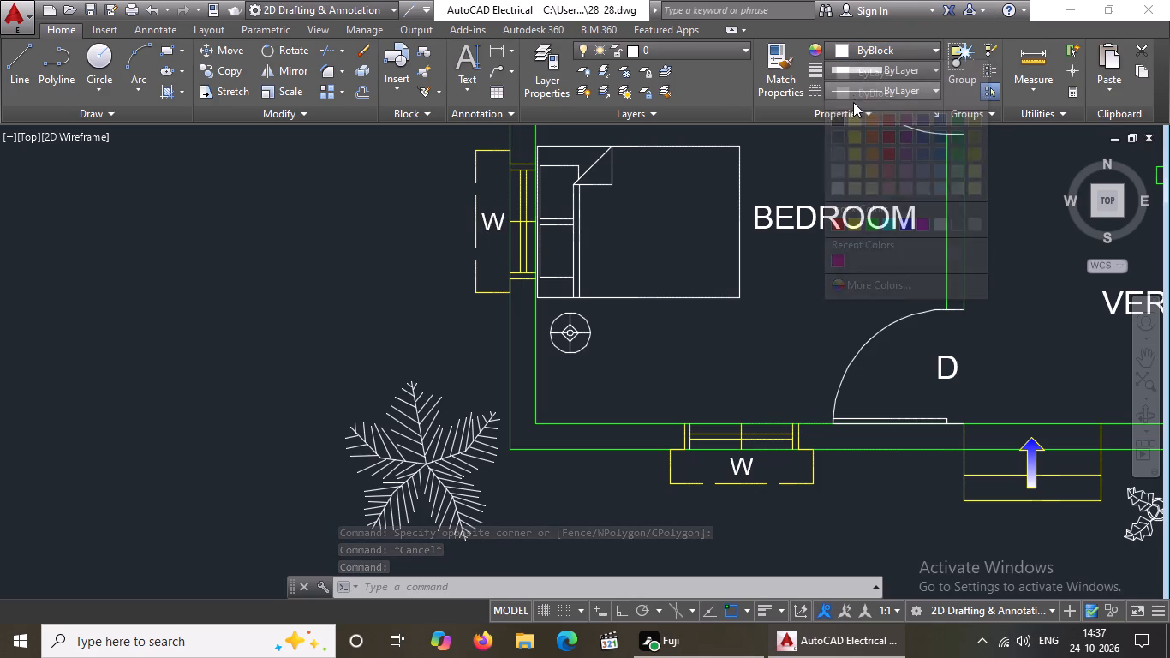
{"action": "key", "text": "Escape"}
{"action": "scroll", "coordinate": [692, 236], "scroll_direction": "down", "scroll_amount": 2}
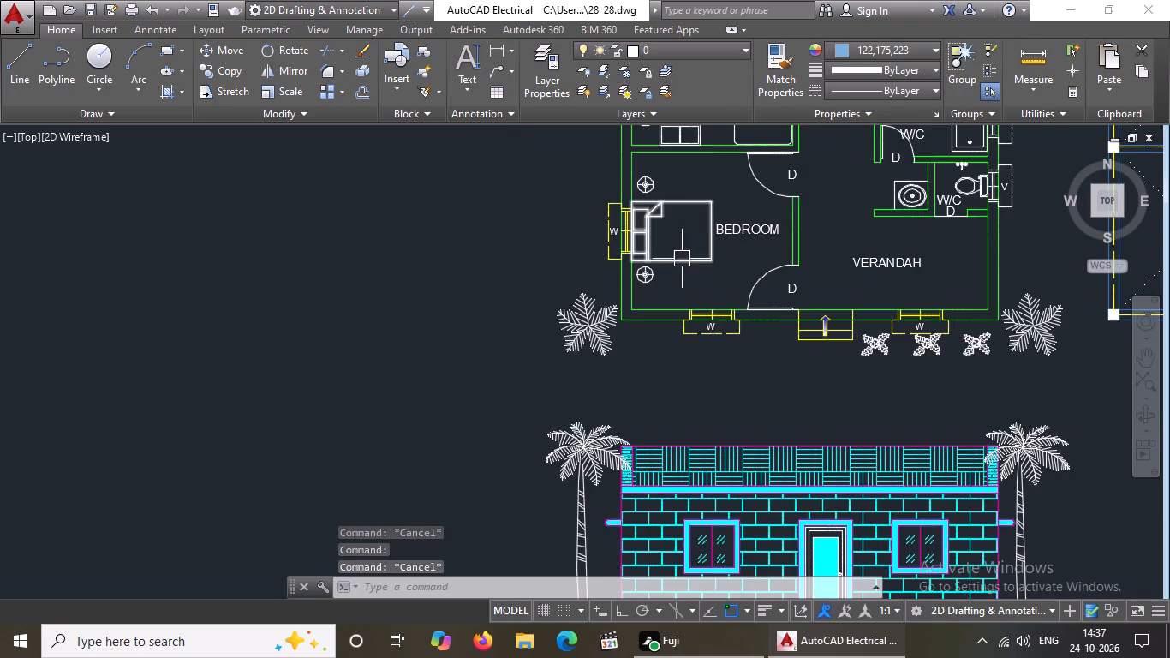
Change the V-marked window in the east wall of the W/C beside the verandah, including its projecting outline, to yellow.
{"action": "scroll", "coordinate": [680, 260], "scroll_direction": "down", "scroll_amount": 1}
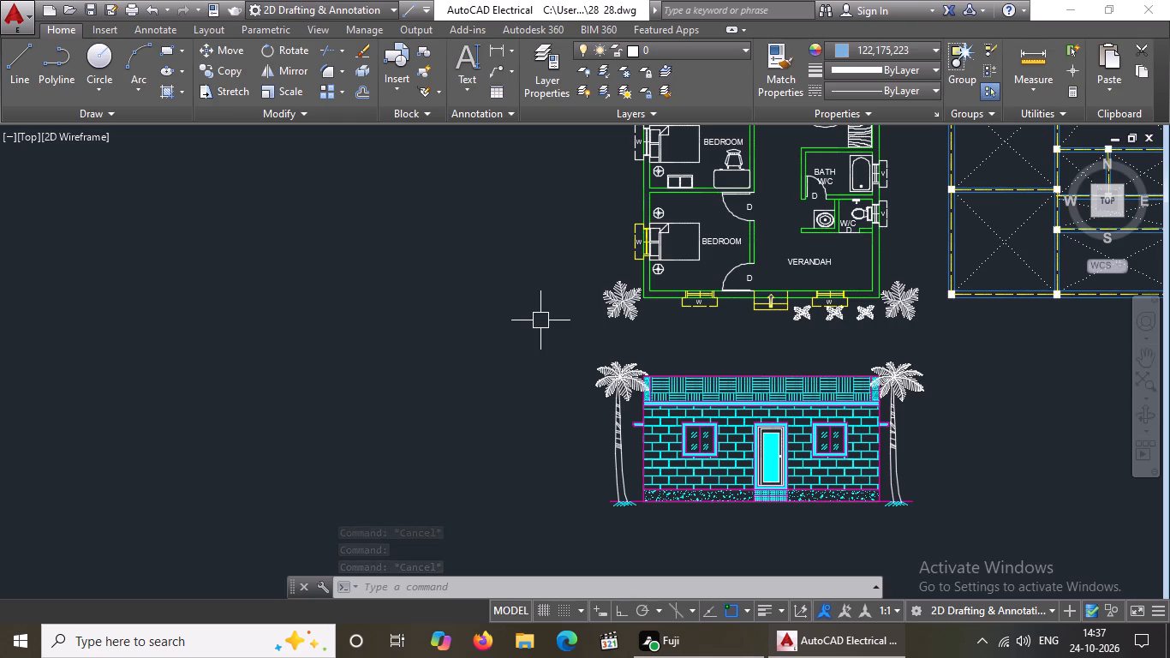
{"action": "scroll", "coordinate": [809, 282], "scroll_direction": "up", "scroll_amount": 1}
{"action": "scroll", "coordinate": [815, 274], "scroll_direction": "down", "scroll_amount": 3}
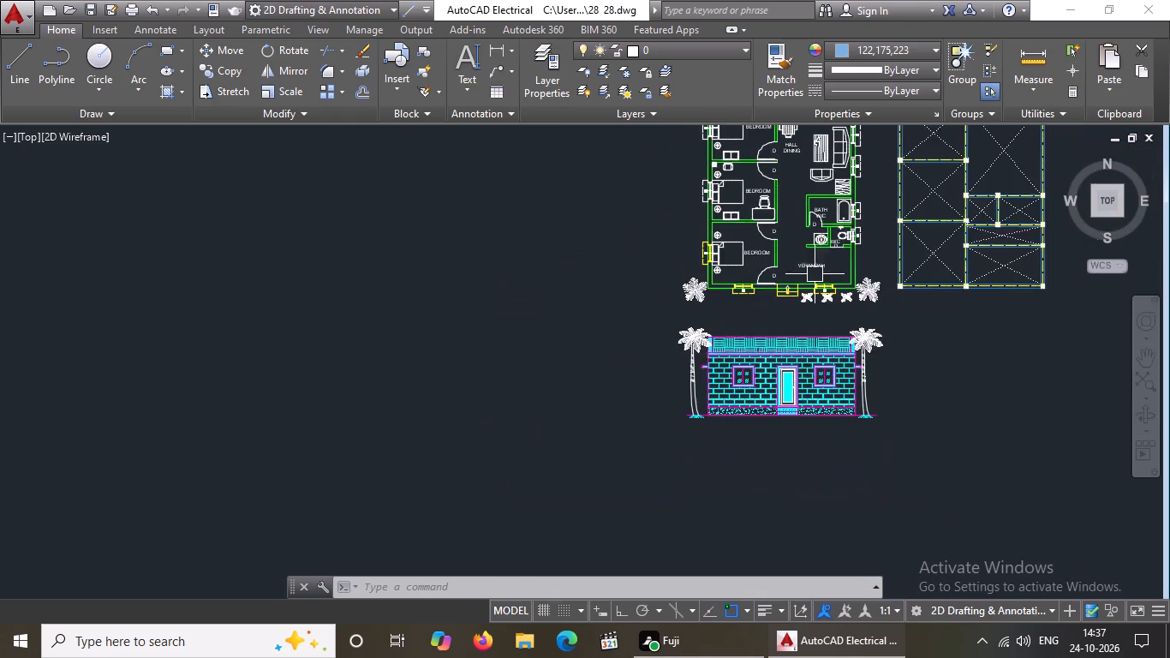
{"action": "scroll", "coordinate": [851, 231], "scroll_direction": "up", "scroll_amount": 6}
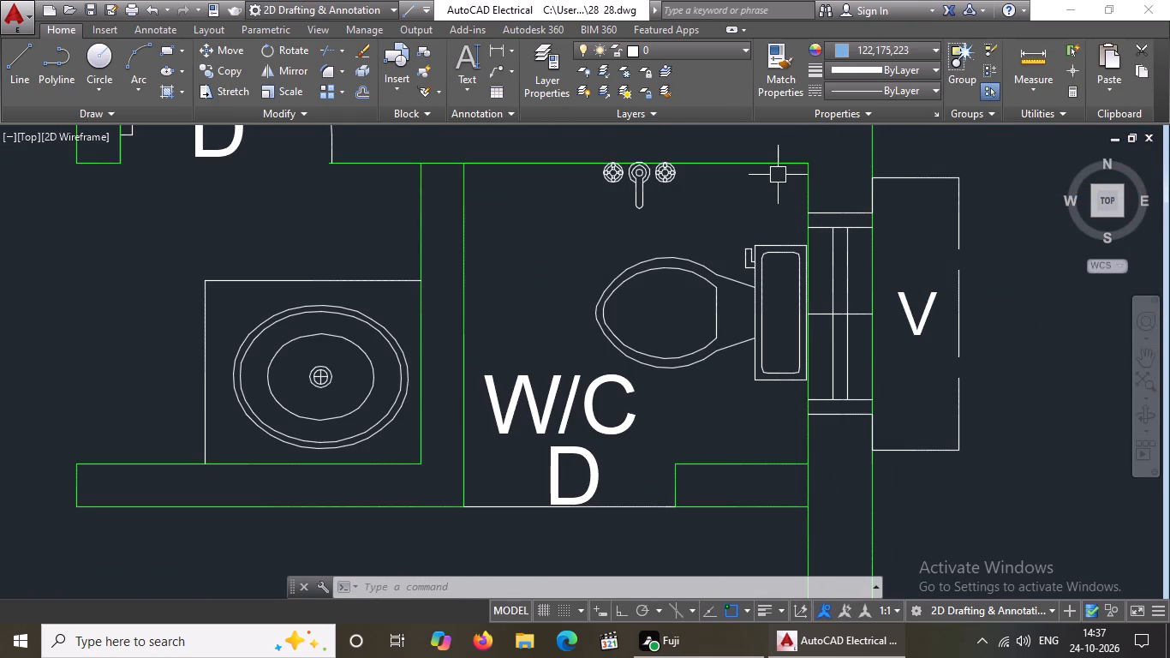
{"action": "scroll", "coordinate": [776, 176], "scroll_direction": "down", "scroll_amount": 2}
{"action": "scroll", "coordinate": [780, 165], "scroll_direction": "up", "scroll_amount": 3}
{"action": "scroll", "coordinate": [780, 165], "scroll_direction": "down", "scroll_amount": 4}
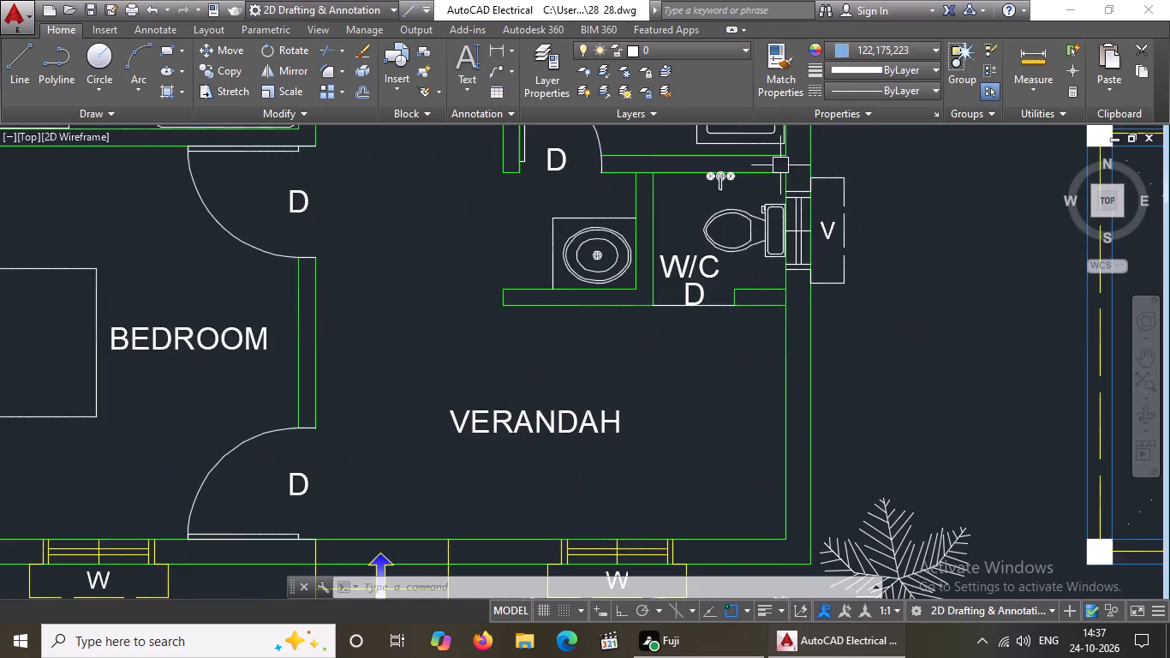
{"action": "scroll", "coordinate": [780, 165], "scroll_direction": "down", "scroll_amount": 2}
{"action": "middle_click_drag", "start_coordinate": [780, 179], "coordinate": [780, 219]}
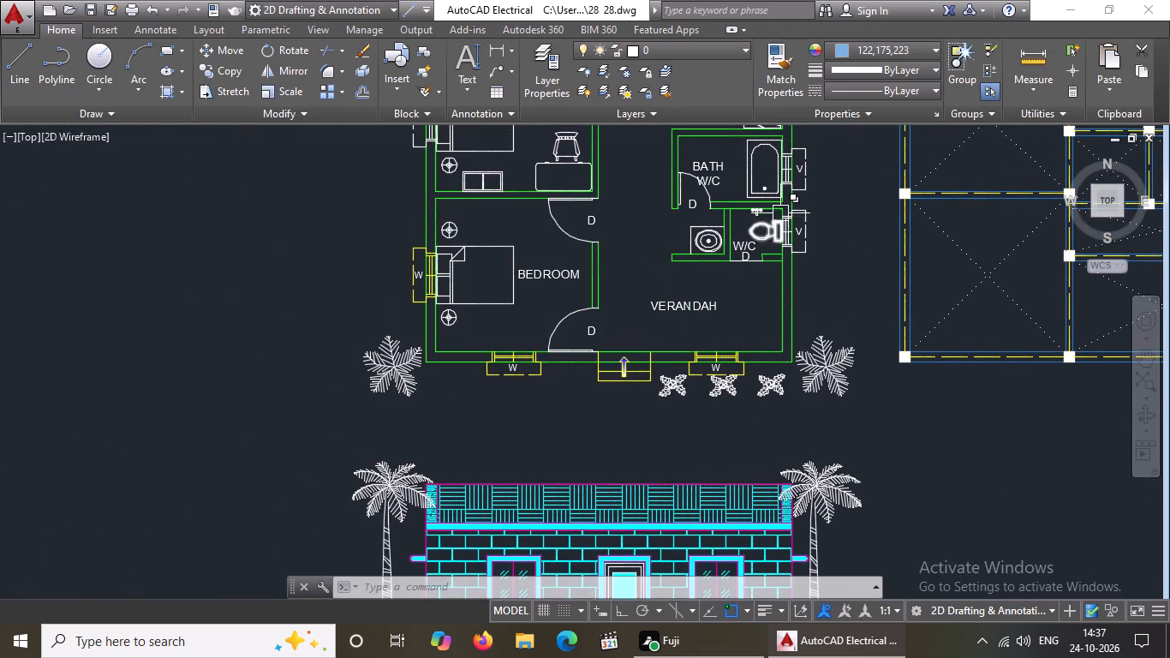
{"action": "scroll", "coordinate": [782, 209], "scroll_direction": "up", "scroll_amount": 3}
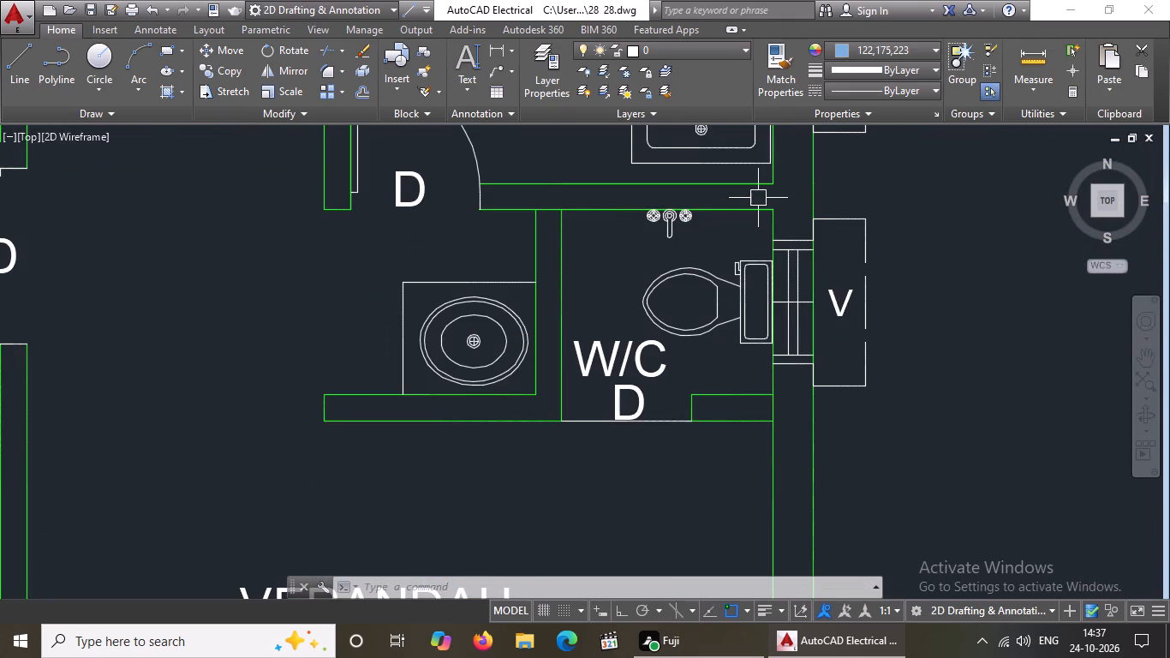
{"action": "left_click_drag", "start_coordinate": [759, 199], "coordinate": [771, 209]}
{"action": "left_click", "coordinate": [957, 423]}
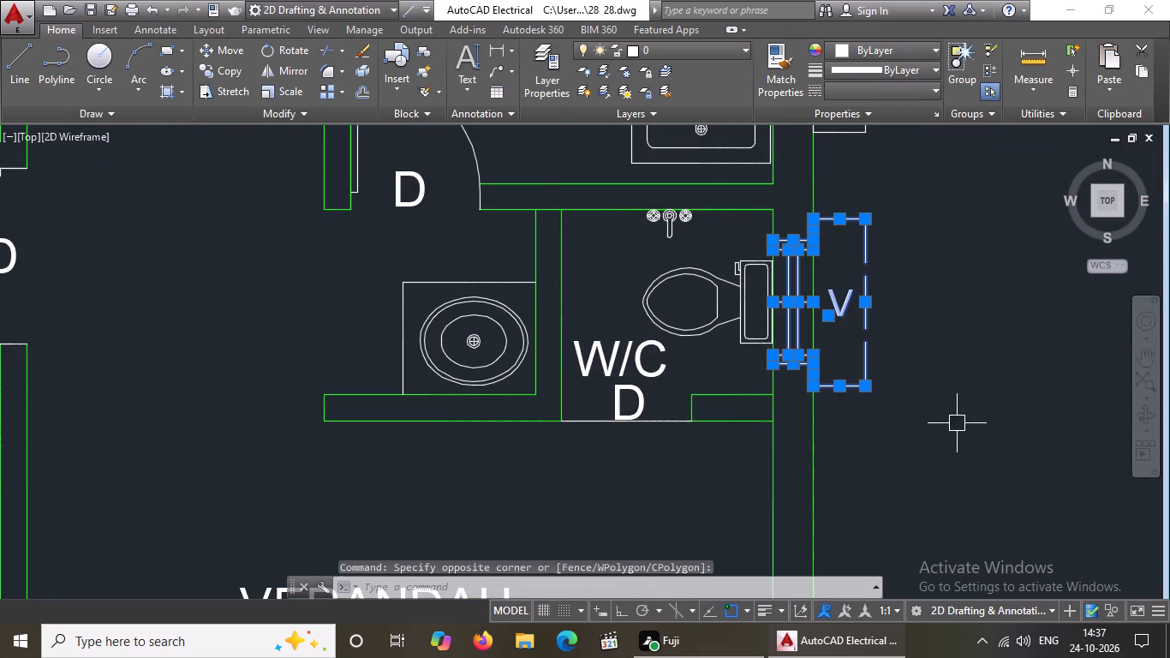
{"action": "left_click", "coordinate": [897, 52]}
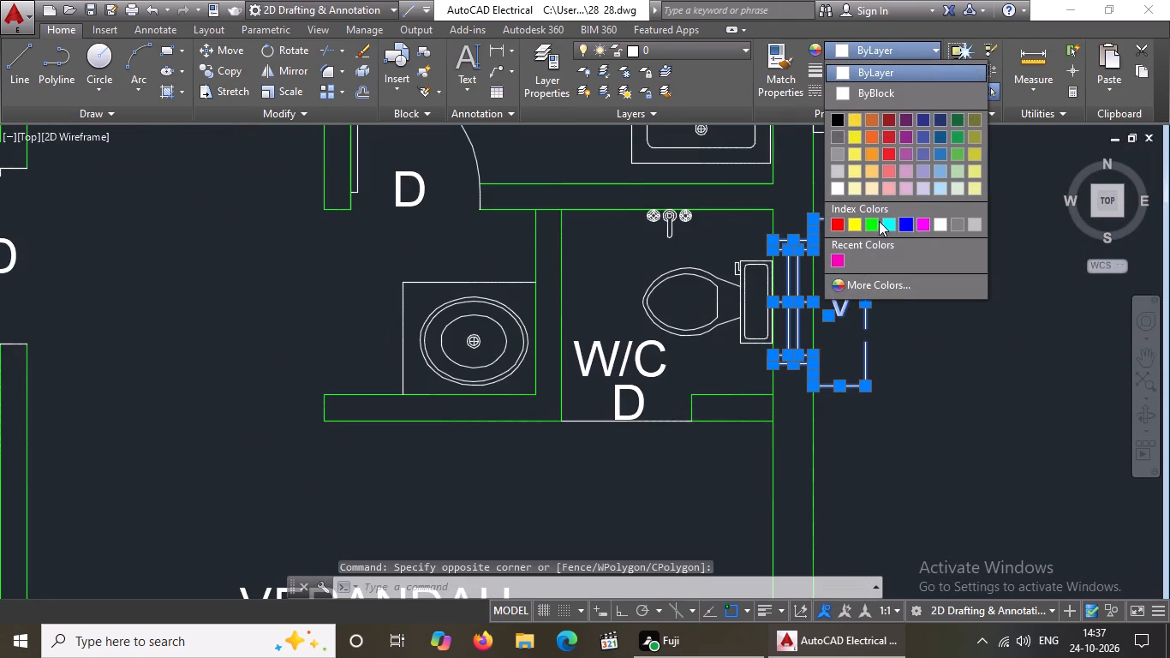
{"action": "left_click", "coordinate": [857, 224]}
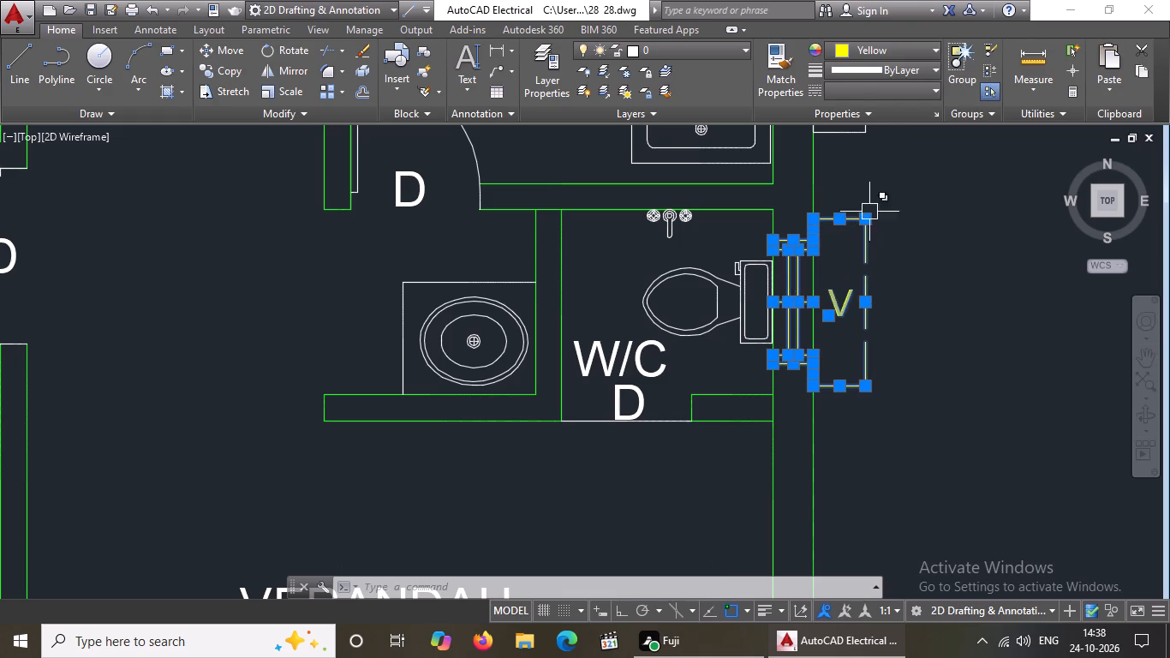
{"action": "left_click", "coordinate": [869, 51]}
{"action": "left_click", "coordinate": [853, 226]}
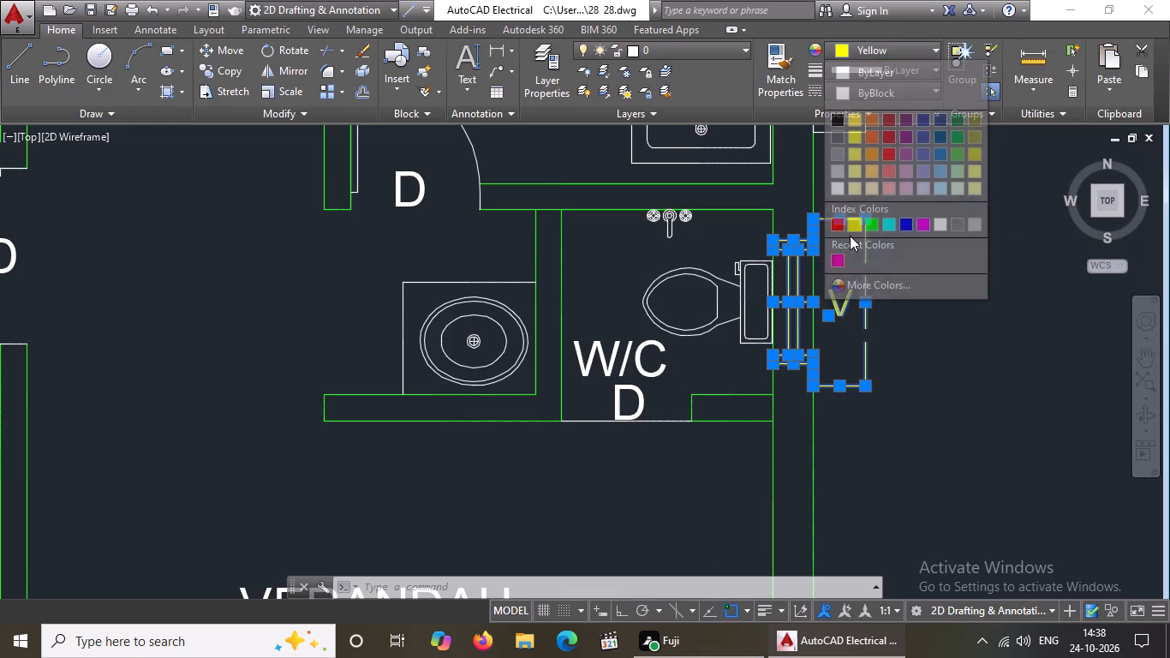
{"action": "key", "text": "Escape"}
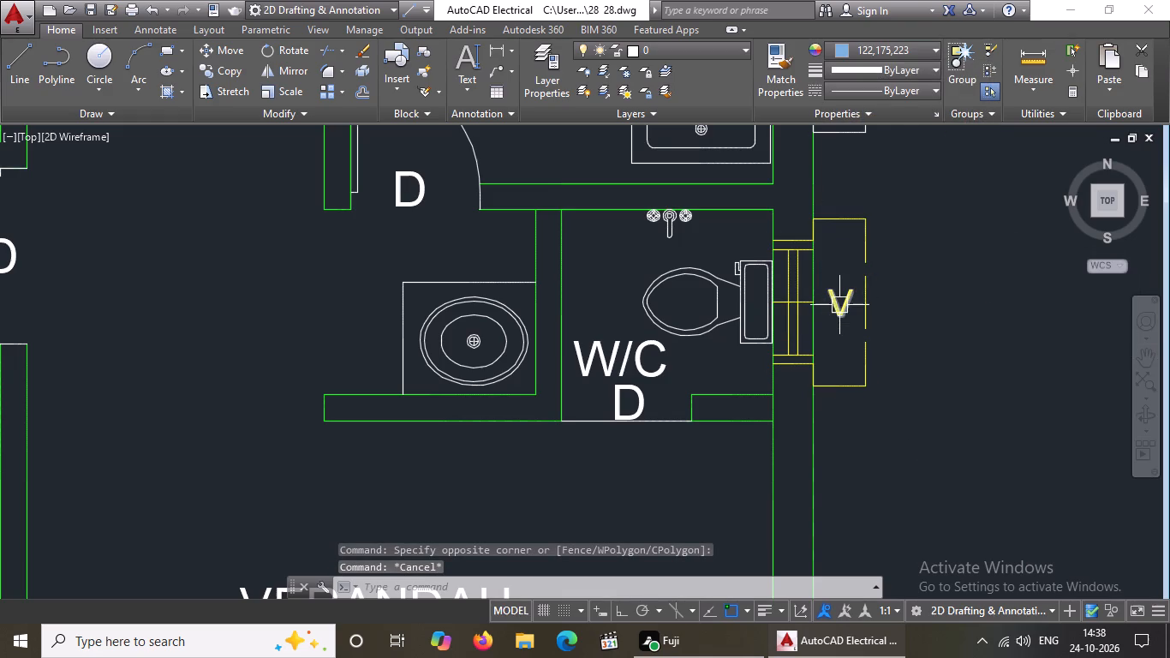
Set the colour of the V label at the W/C's east window to ByBlock.
{"action": "left_click", "coordinate": [840, 304]}
{"action": "left_click", "coordinate": [888, 53]}
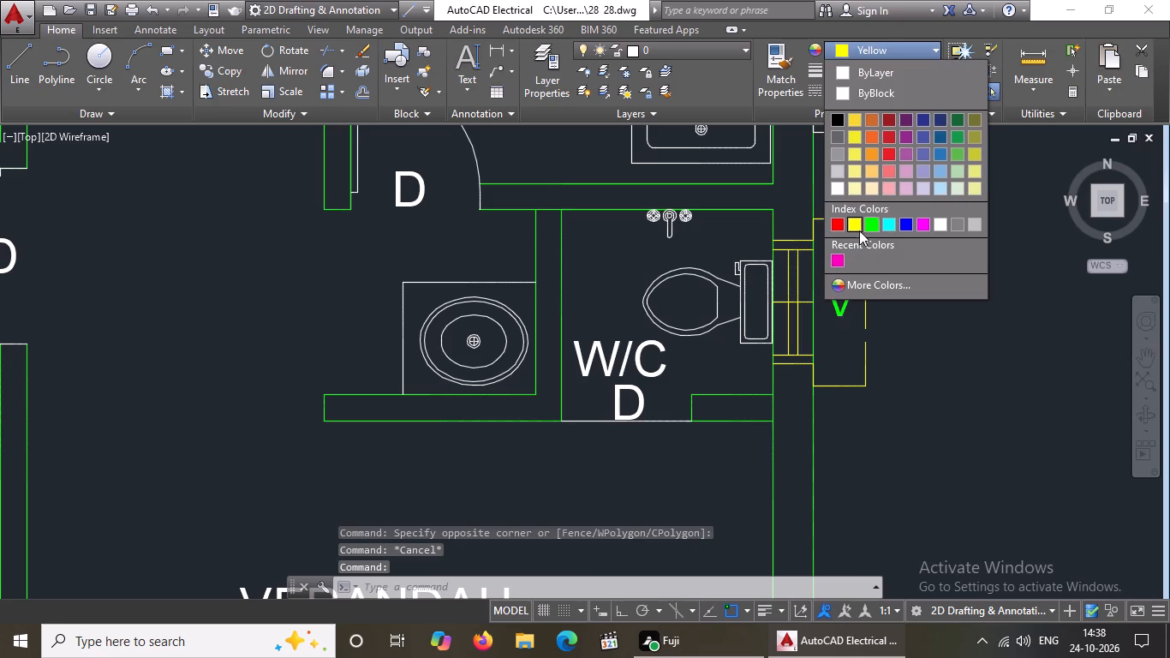
{"action": "left_click", "coordinate": [864, 92]}
{"action": "key", "text": "Escape"}
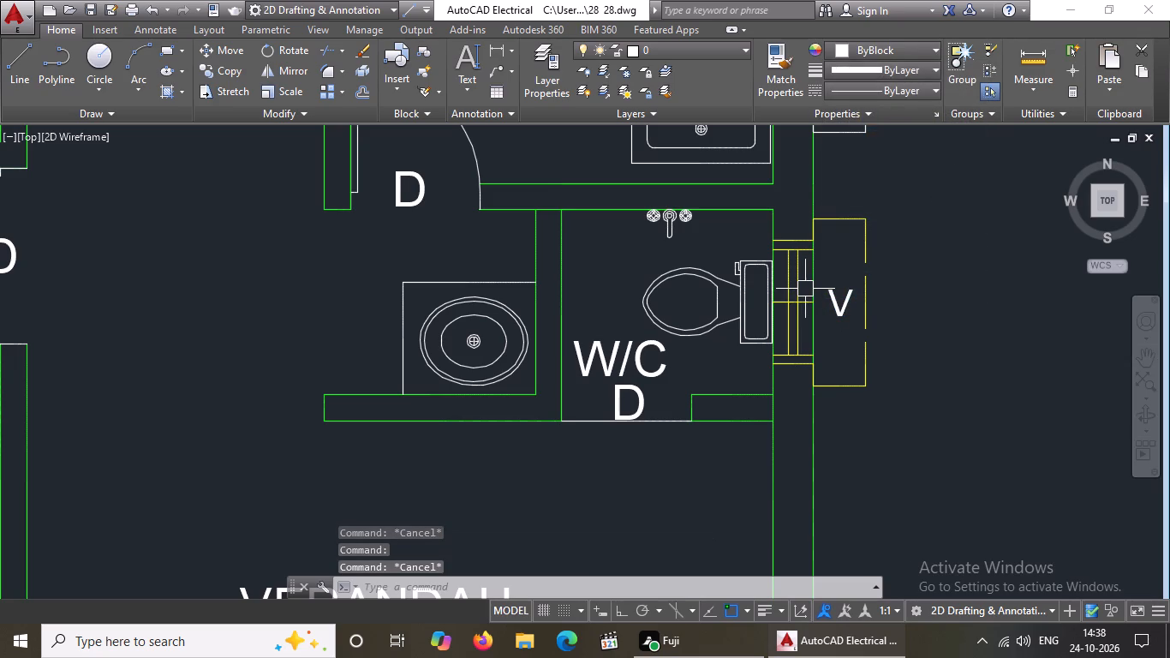
Change the V-marked window beside the bathtub in the southern bath's east wall, including its projecting outline, to yellow.
{"action": "scroll", "coordinate": [801, 290], "scroll_direction": "down", "scroll_amount": 2}
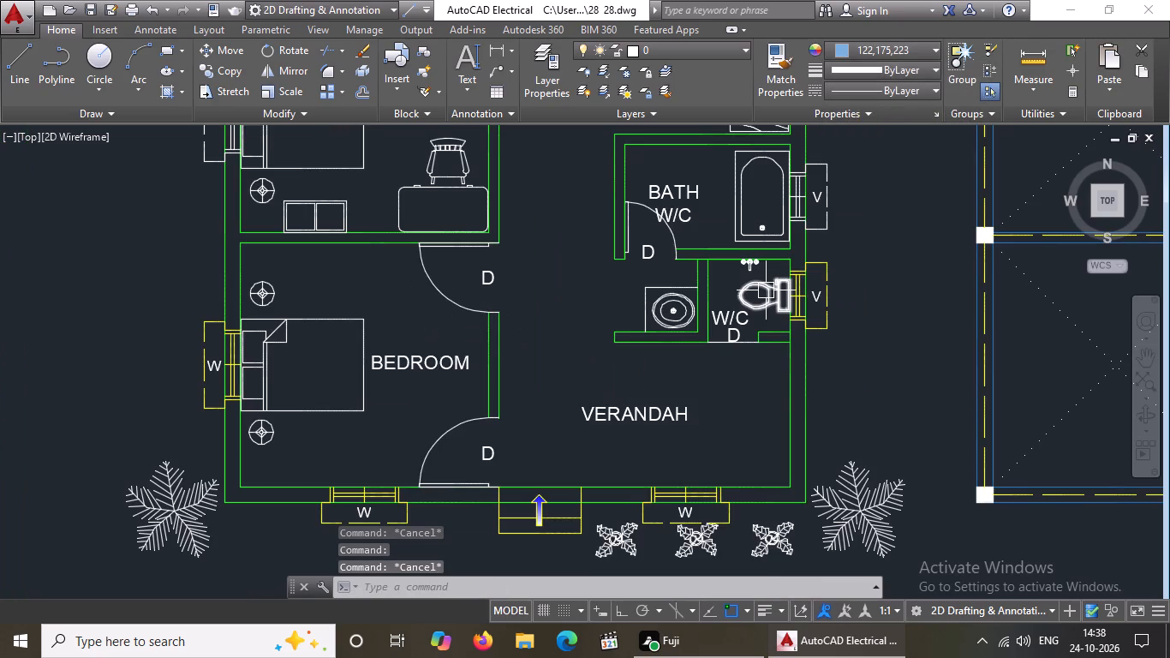
{"action": "middle_click_drag", "start_coordinate": [784, 302], "coordinate": [780, 318]}
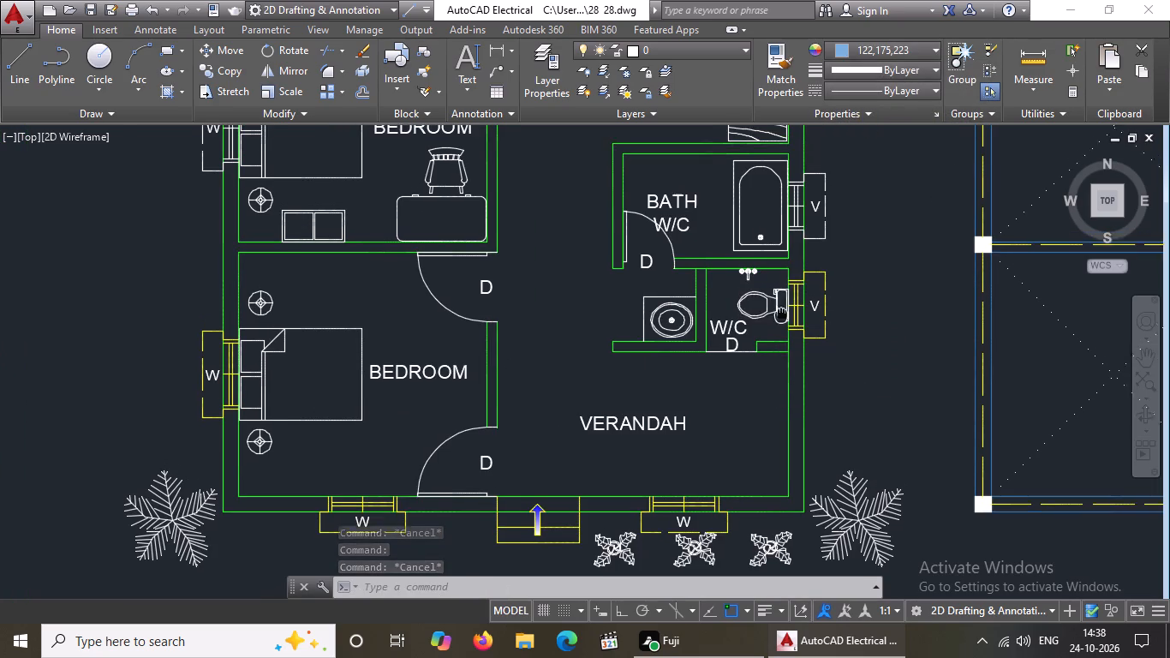
{"action": "middle_click_drag", "start_coordinate": [780, 318], "coordinate": [779, 329]}
{"action": "key", "text": "Escape"}
{"action": "scroll", "coordinate": [814, 238], "scroll_direction": "up", "scroll_amount": 2}
{"action": "scroll", "coordinate": [806, 225], "scroll_direction": "down", "scroll_amount": 2}
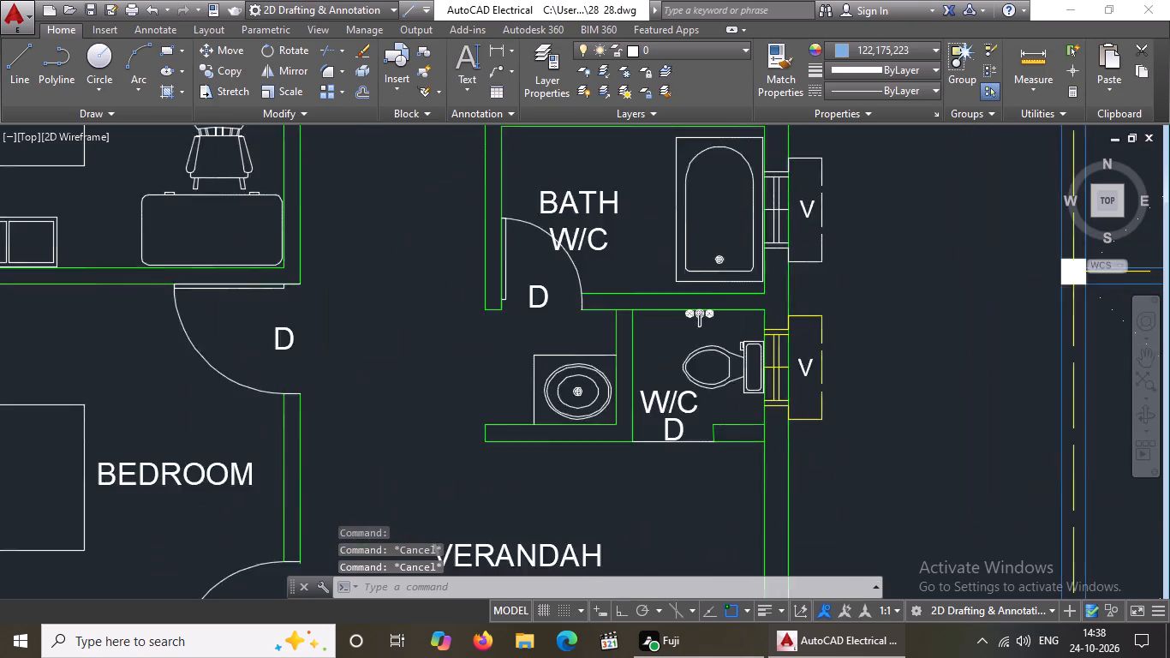
{"action": "scroll", "coordinate": [812, 183], "scroll_direction": "up", "scroll_amount": 2}
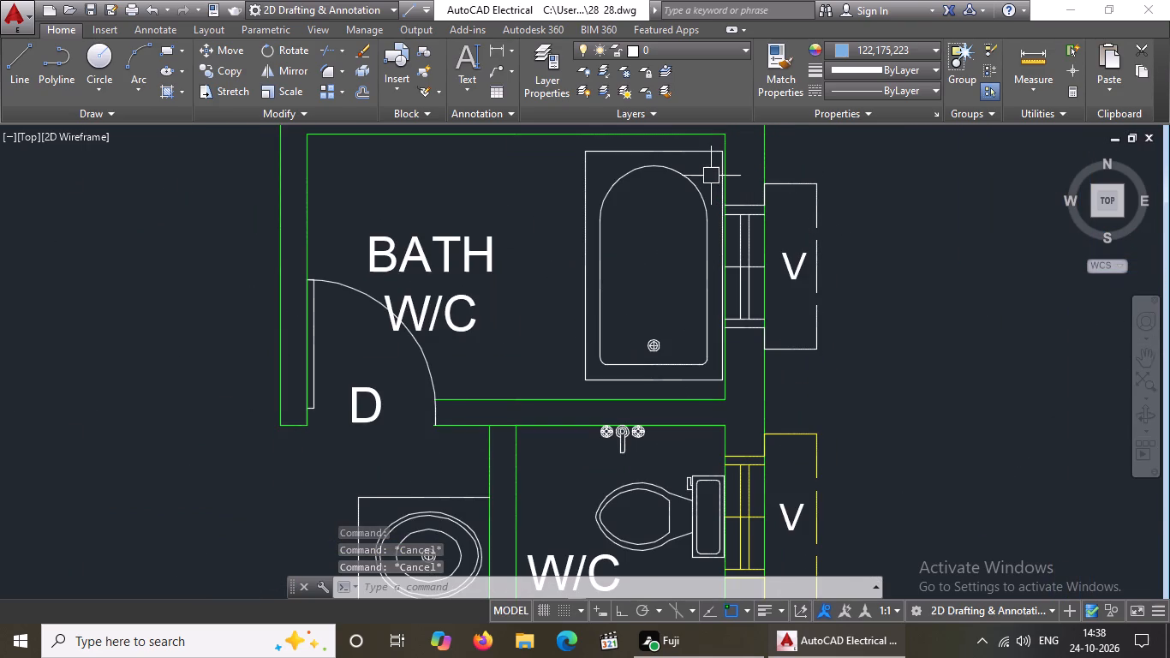
{"action": "left_click", "coordinate": [710, 171]}
{"action": "left_click", "coordinate": [875, 363]}
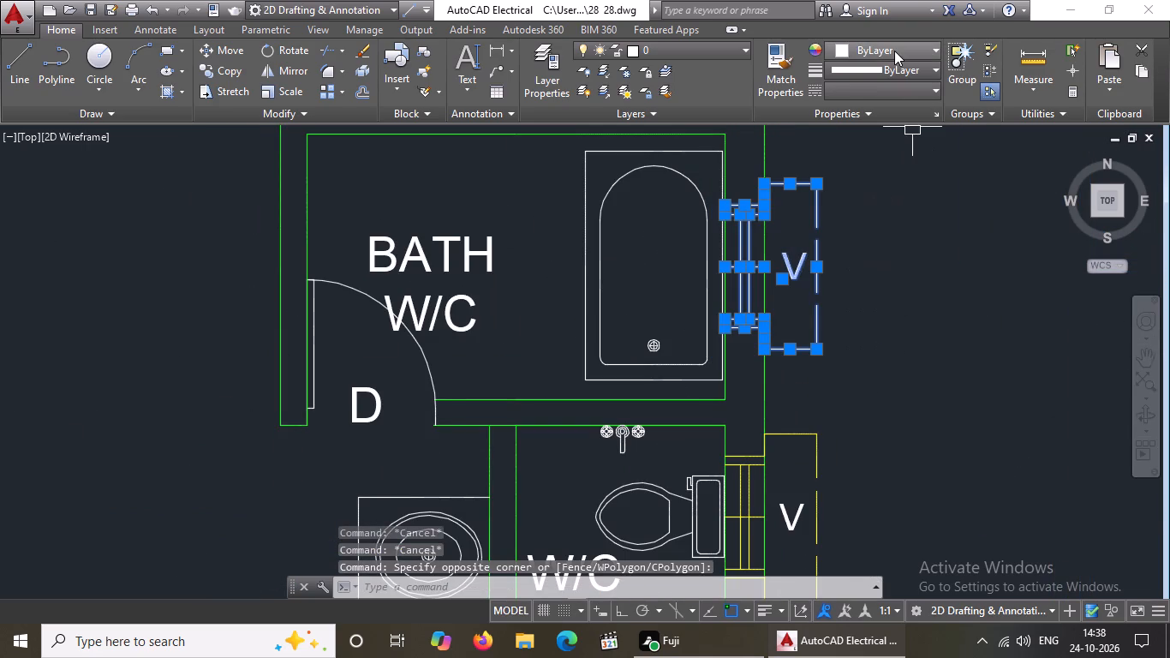
{"action": "left_click", "coordinate": [894, 51]}
{"action": "left_click", "coordinate": [852, 221]}
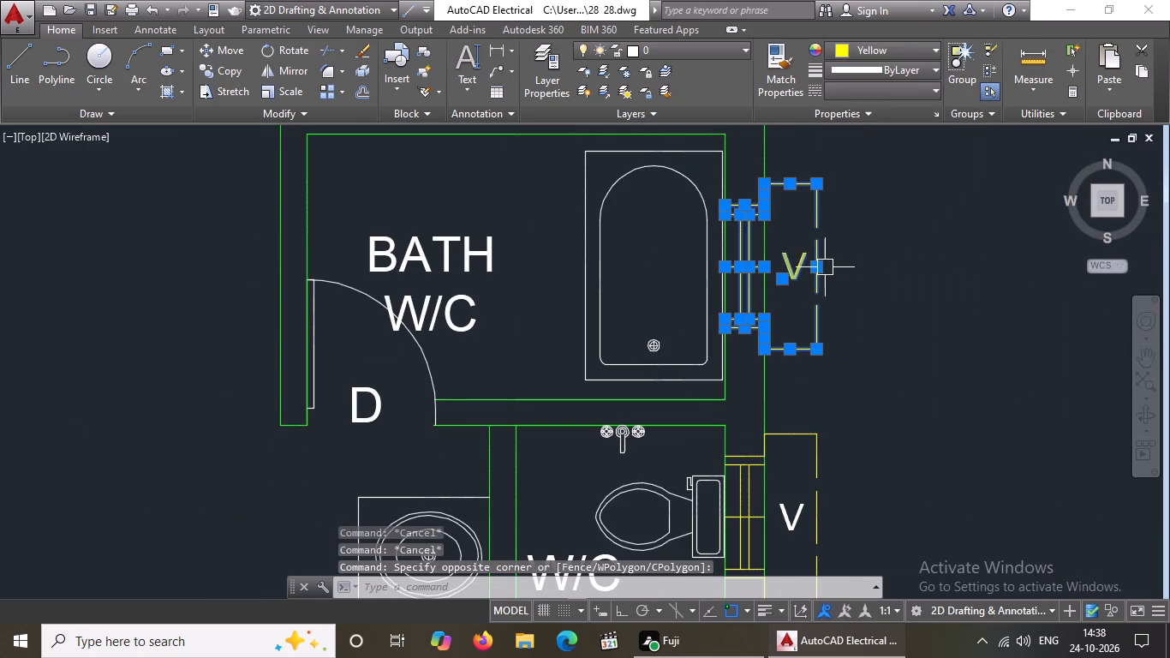
{"action": "key", "text": "Escape"}
Change the V label at the southern bath's east window to white.
{"action": "left_click", "coordinate": [793, 263]}
{"action": "left_click", "coordinate": [869, 51]}
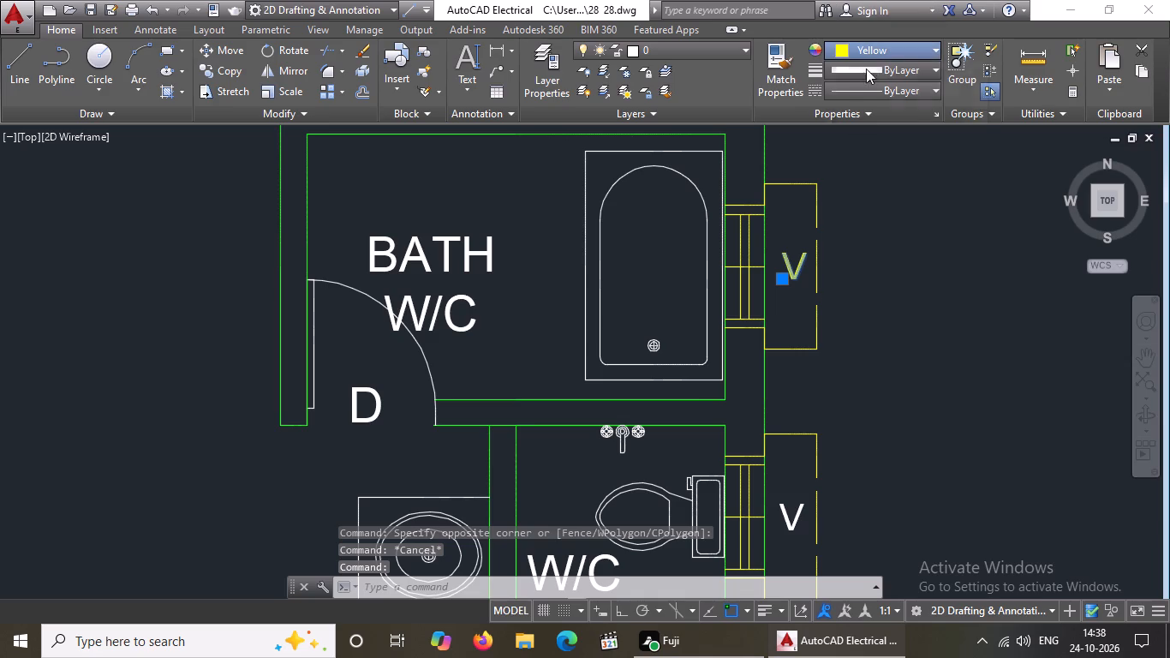
{"action": "left_click", "coordinate": [839, 188]}
{"action": "key", "text": "Escape"}
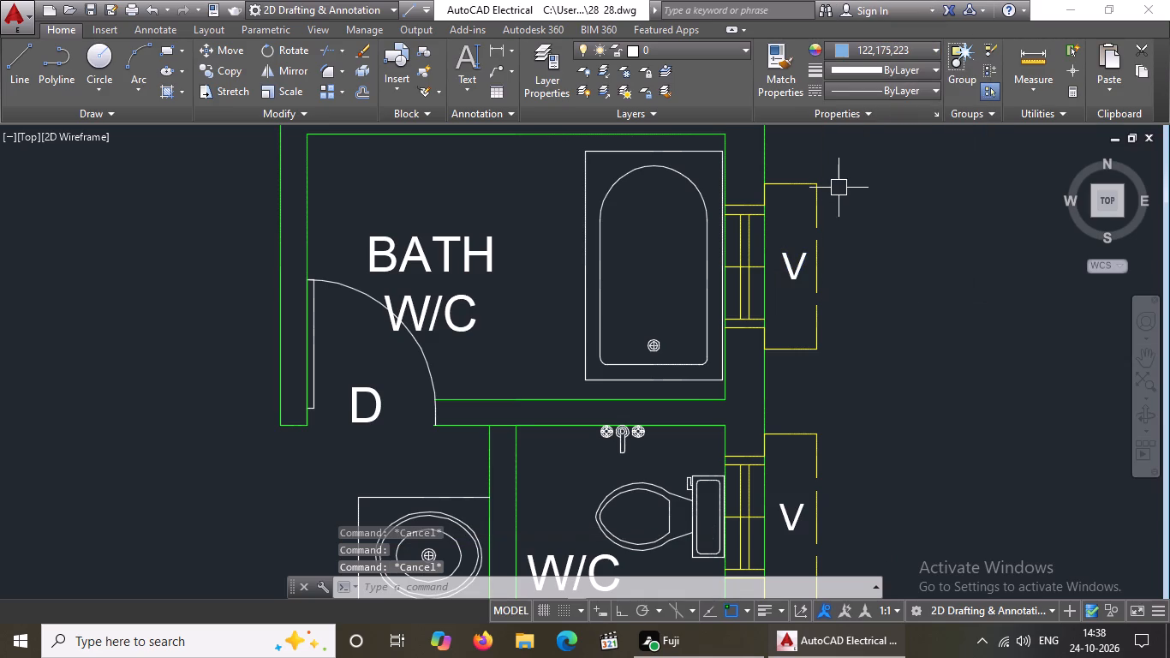
{"action": "key", "text": "Escape"}
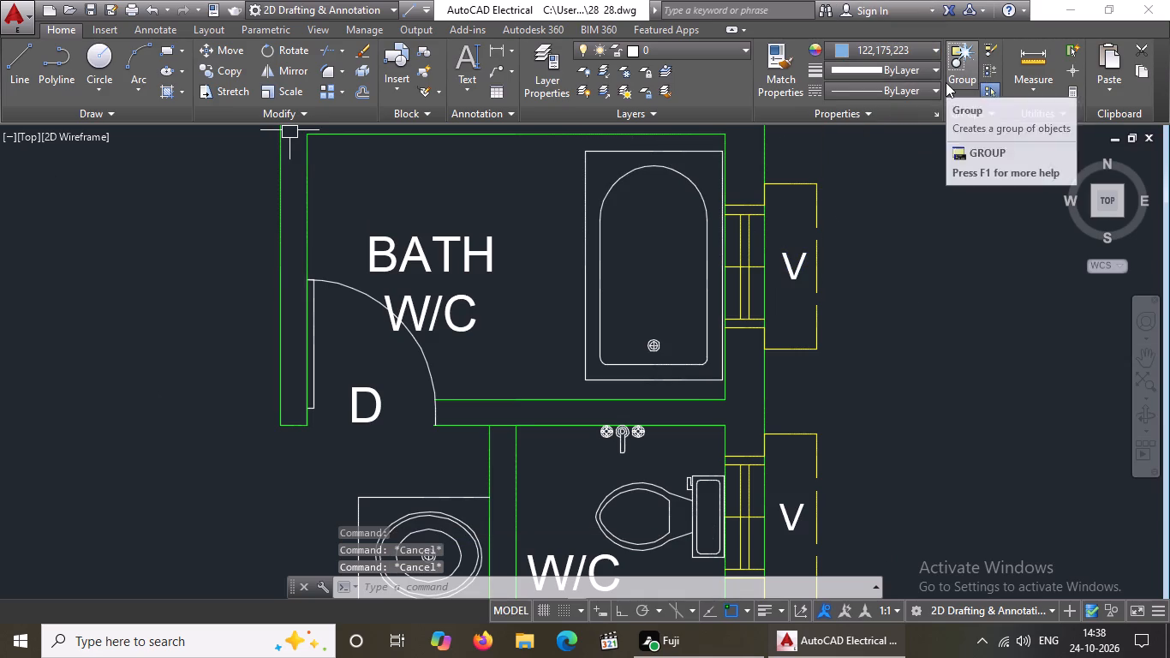
{"action": "key", "text": "Escape"}
{"action": "key", "text": "Escape"}
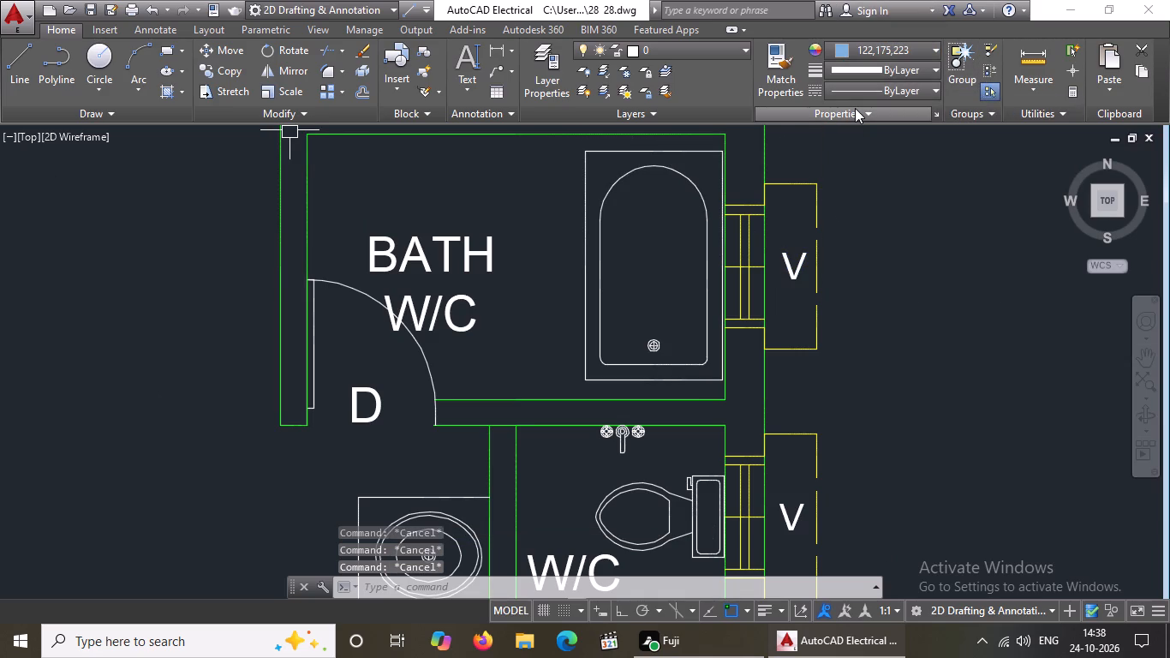
{"action": "key", "text": "Escape"}
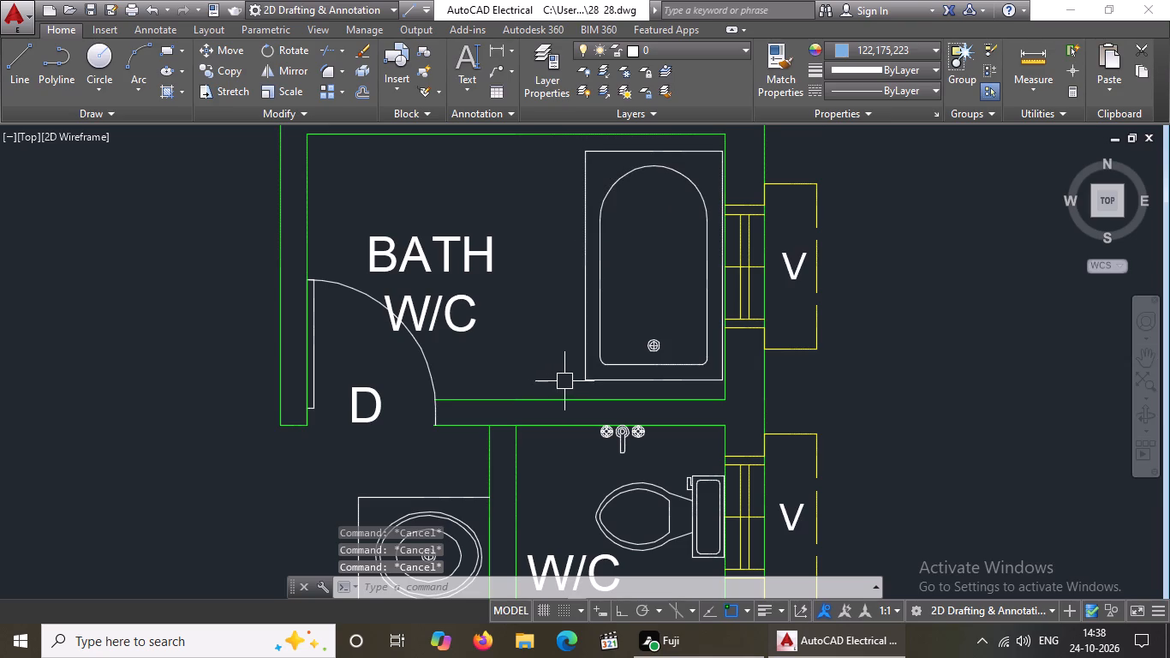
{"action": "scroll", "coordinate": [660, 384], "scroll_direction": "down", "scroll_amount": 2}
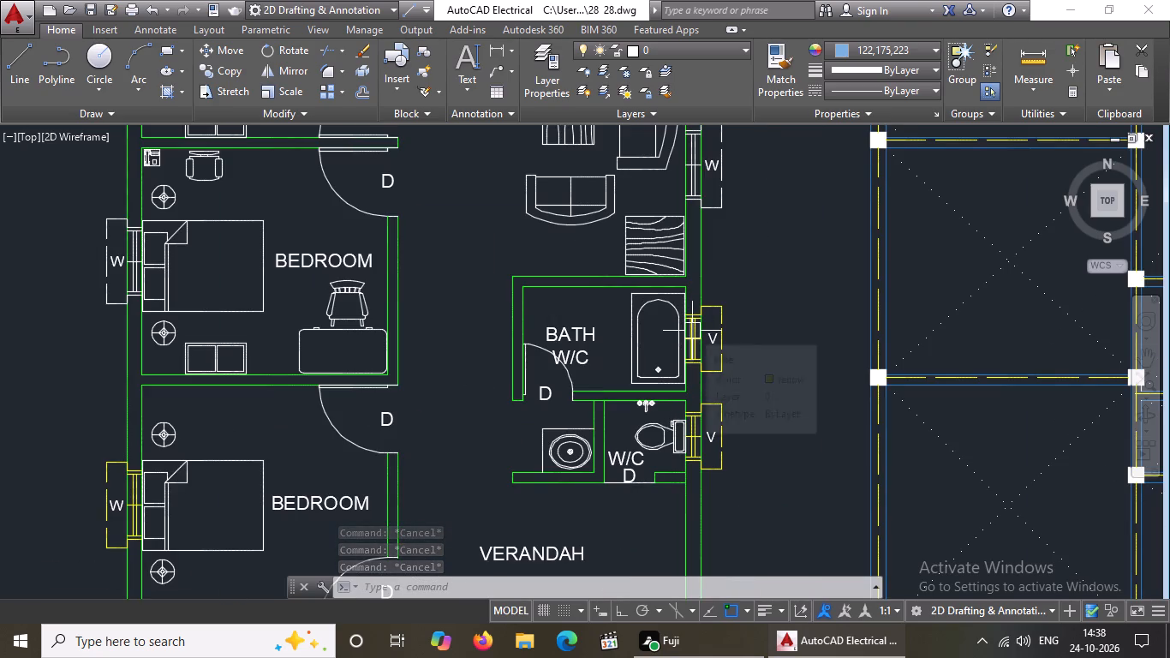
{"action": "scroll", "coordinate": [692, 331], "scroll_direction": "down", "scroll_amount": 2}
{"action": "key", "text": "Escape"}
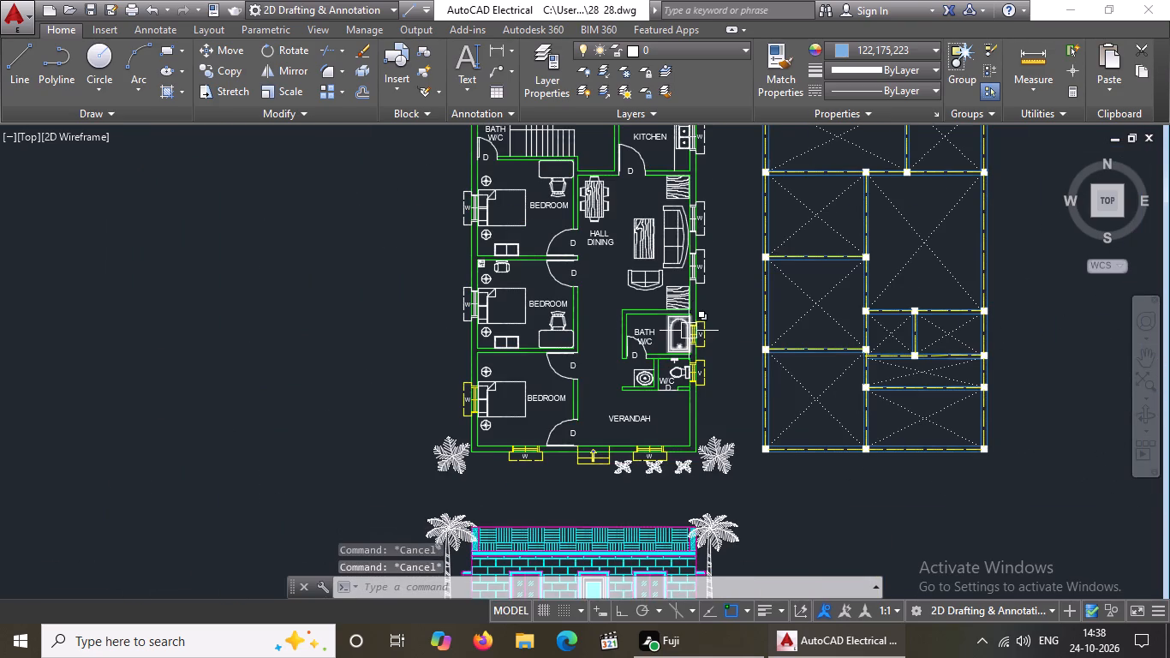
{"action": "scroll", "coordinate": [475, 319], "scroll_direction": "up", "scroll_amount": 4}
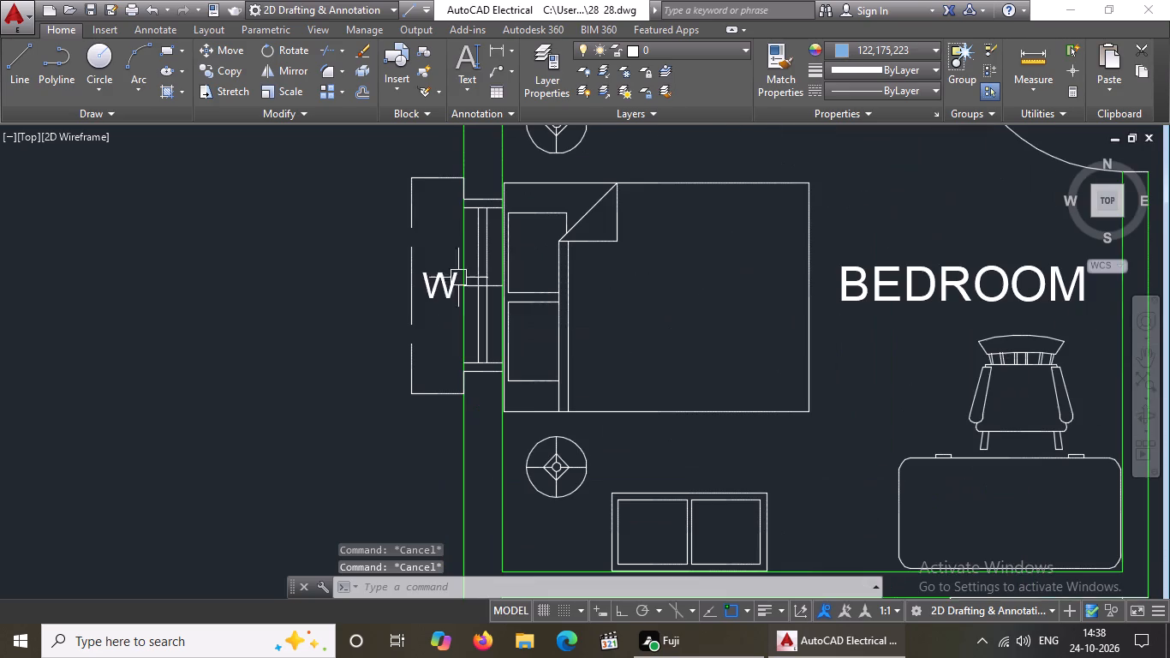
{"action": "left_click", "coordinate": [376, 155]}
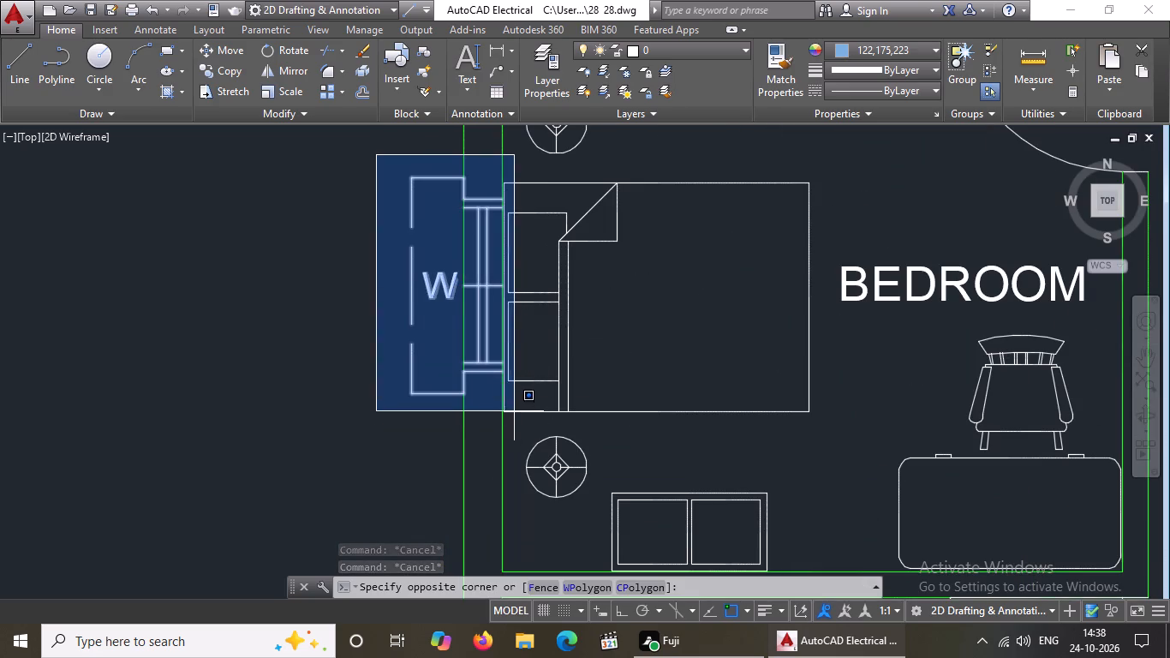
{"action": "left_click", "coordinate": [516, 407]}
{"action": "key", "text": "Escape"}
Change the window in the middle bedroom's west wall, including its projecting outline, to yellow.
{"action": "scroll", "coordinate": [608, 369], "scroll_direction": "down", "scroll_amount": 4}
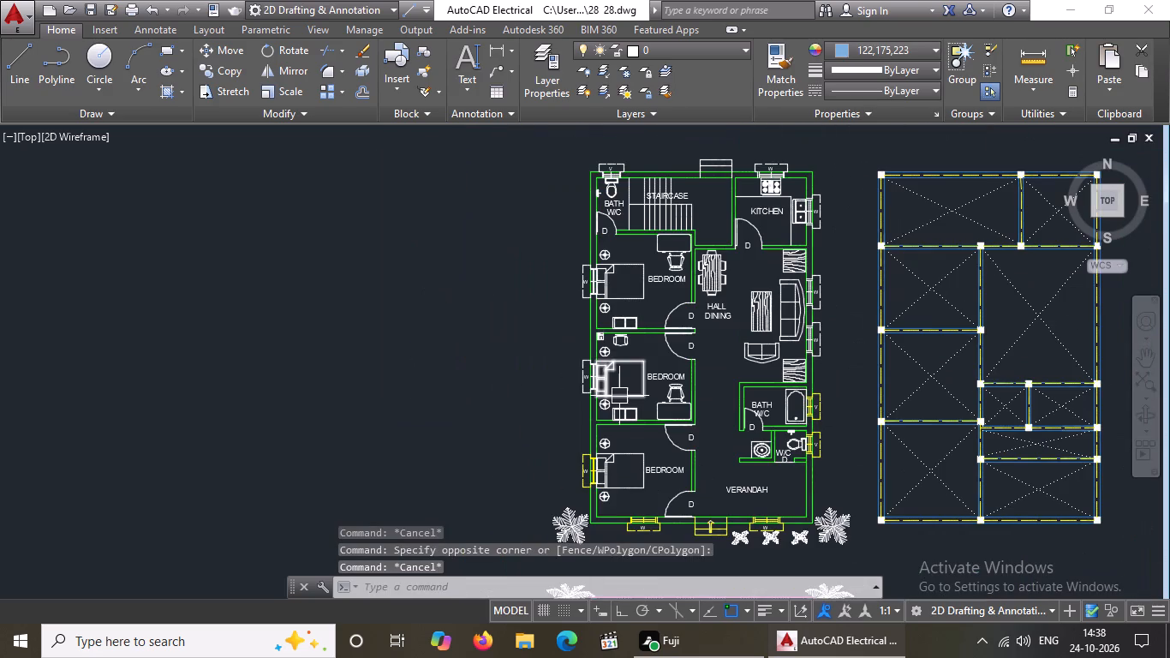
{"action": "scroll", "coordinate": [650, 396], "scroll_direction": "up", "scroll_amount": 2}
{"action": "left_click_drag", "start_coordinate": [439, 287], "coordinate": [450, 290]}
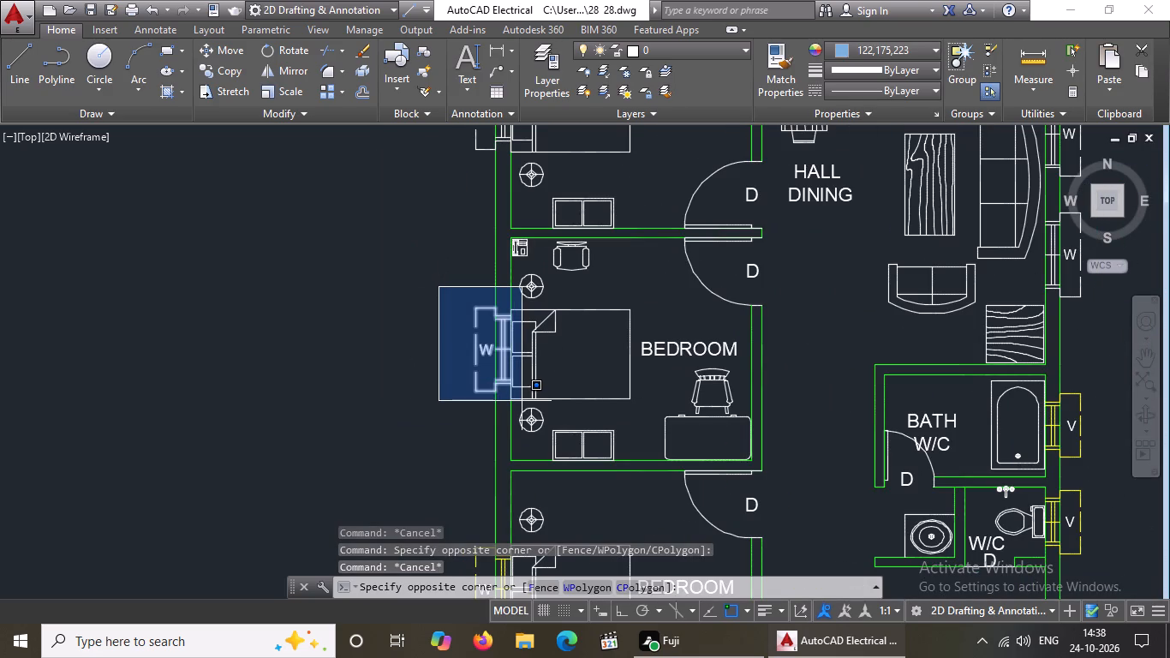
{"action": "left_click", "coordinate": [522, 401]}
{"action": "left_click_drag", "start_coordinate": [907, 50], "coordinate": [910, 57]}
{"action": "left_click", "coordinate": [855, 222]}
{"action": "key", "text": "Escape"}
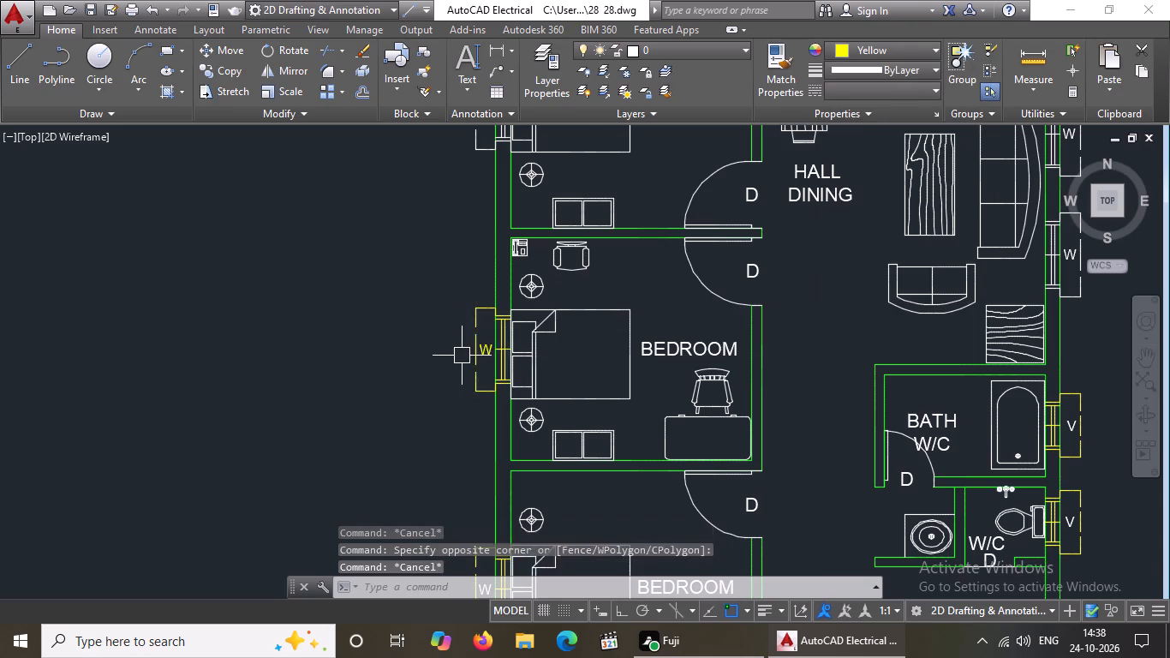
Change the W label at the middle bedroom's west window to white.
{"action": "scroll", "coordinate": [477, 349], "scroll_direction": "up", "scroll_amount": 3}
{"action": "left_click", "coordinate": [496, 338]}
{"action": "left_click", "coordinate": [859, 47]}
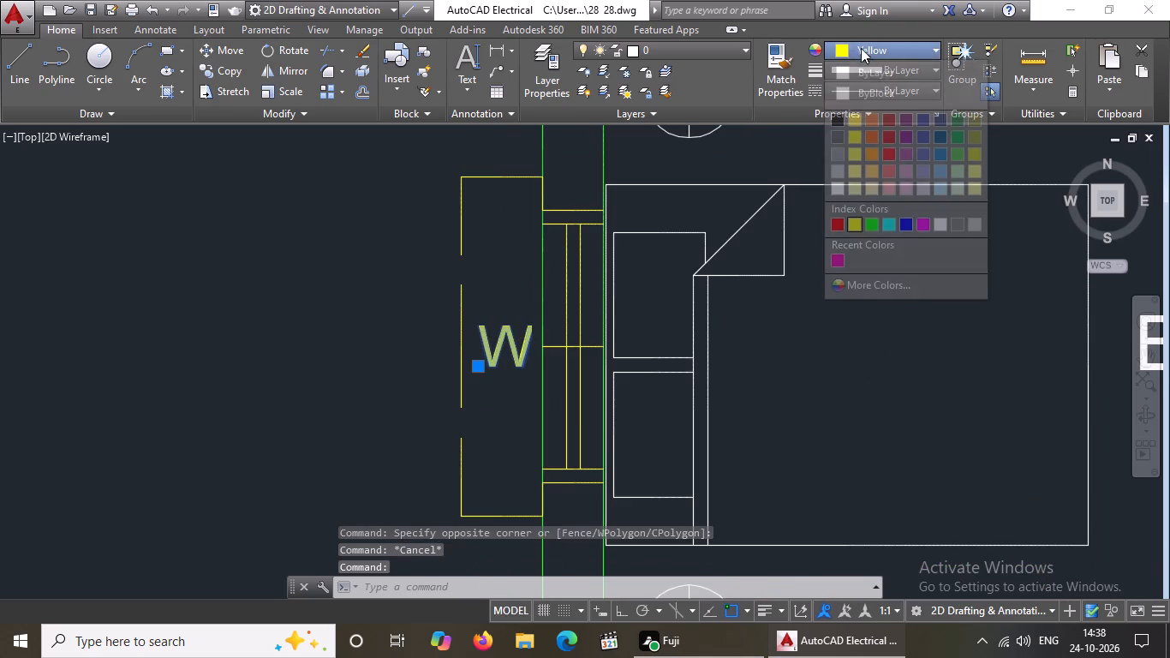
{"action": "left_click", "coordinate": [836, 194]}
{"action": "key", "text": "Escape"}
Change the southern W-marked window in the hall's east wall, including its projecting outline, to yellow.
{"action": "scroll", "coordinate": [771, 538], "scroll_direction": "down", "scroll_amount": 2}
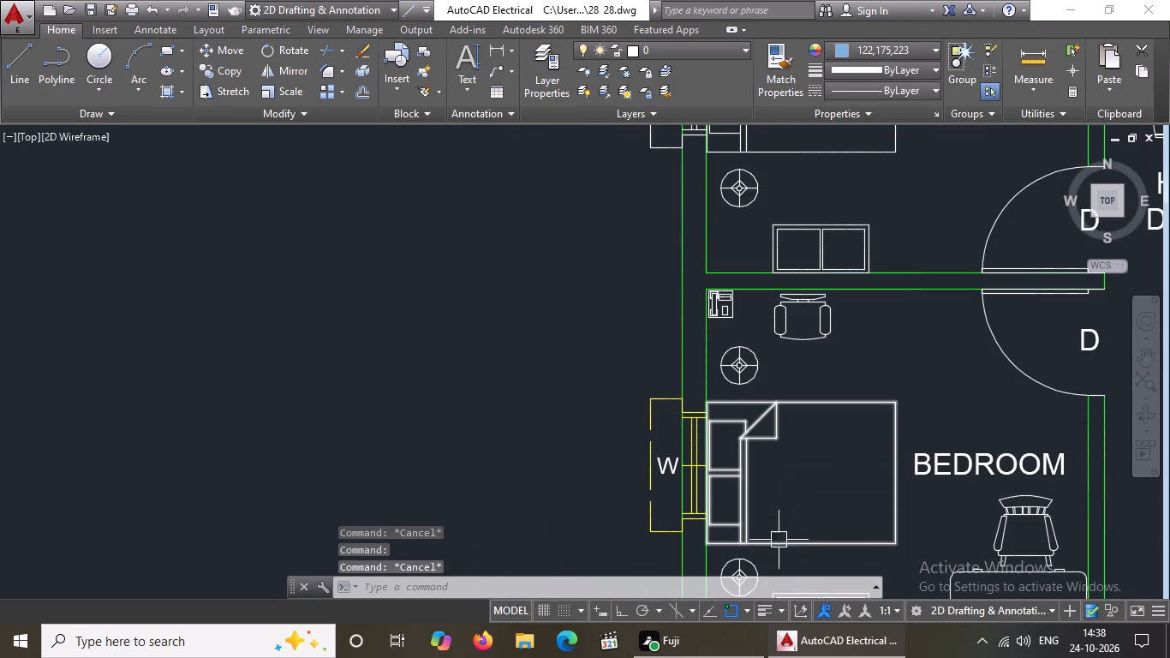
{"action": "scroll", "coordinate": [790, 528], "scroll_direction": "down", "scroll_amount": 3}
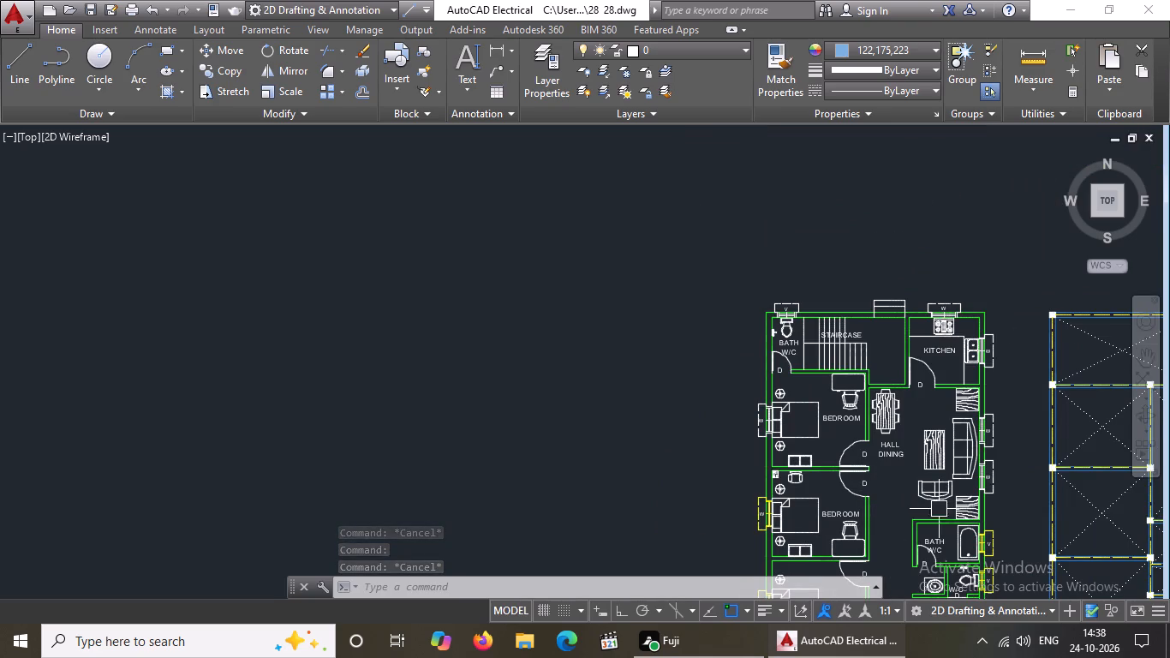
{"action": "scroll", "coordinate": [1008, 503], "scroll_direction": "up", "scroll_amount": 2}
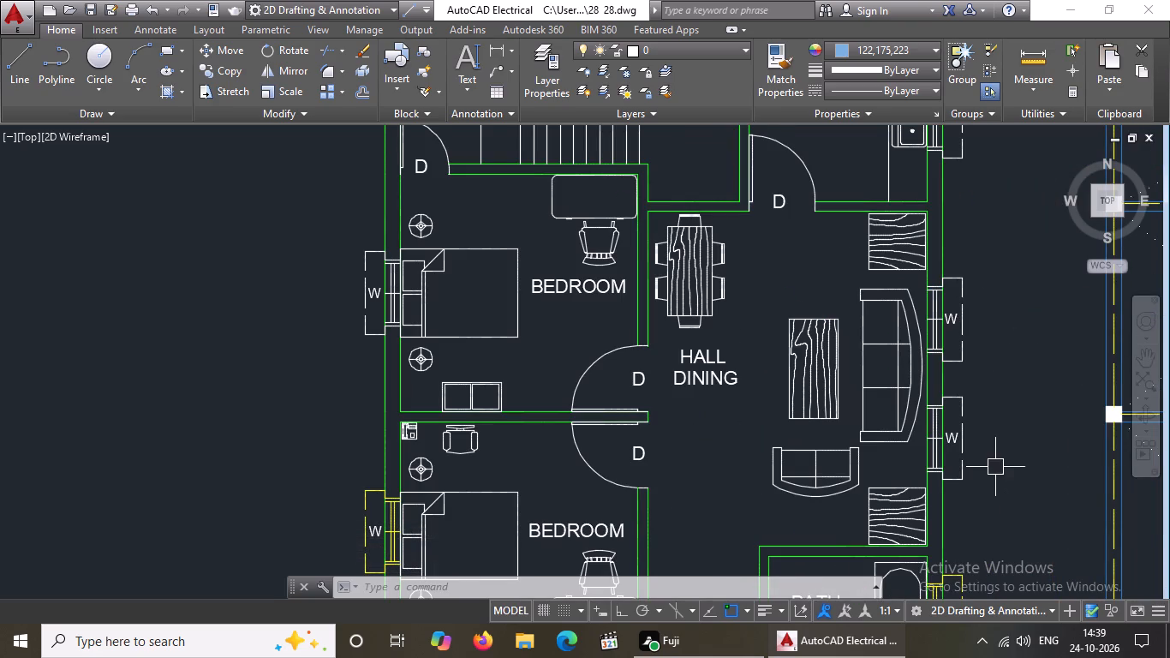
{"action": "scroll", "coordinate": [1005, 398], "scroll_direction": "down", "scroll_amount": 4}
{"action": "scroll", "coordinate": [1009, 428], "scroll_direction": "up", "scroll_amount": 2}
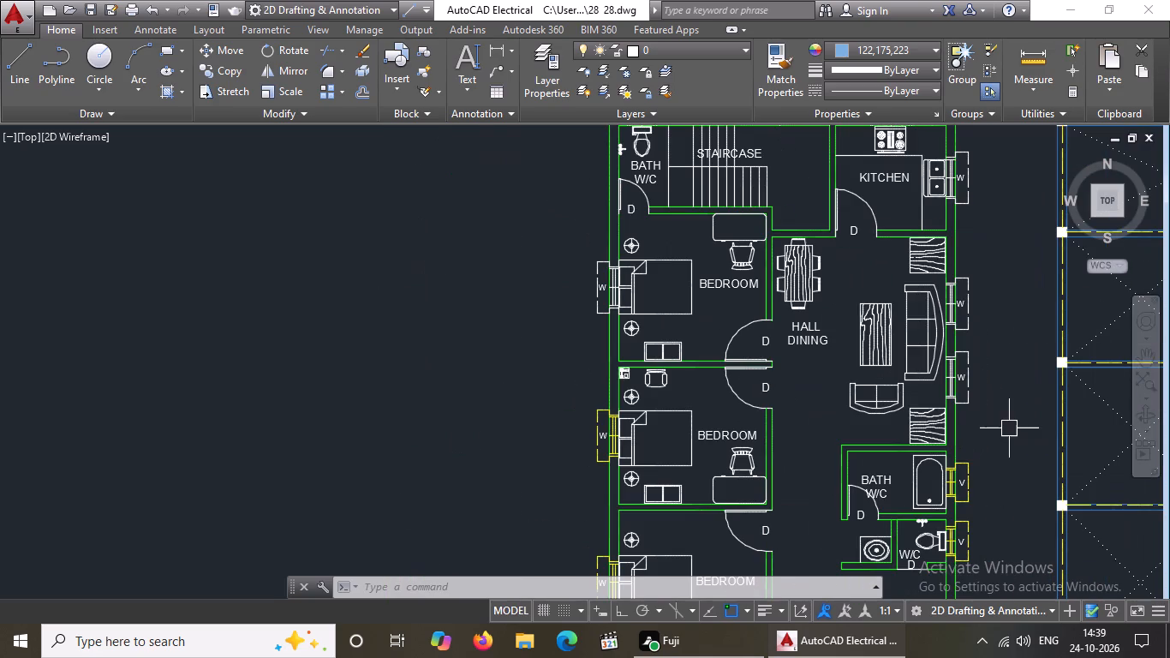
{"action": "scroll", "coordinate": [967, 346], "scroll_direction": "up", "scroll_amount": 5}
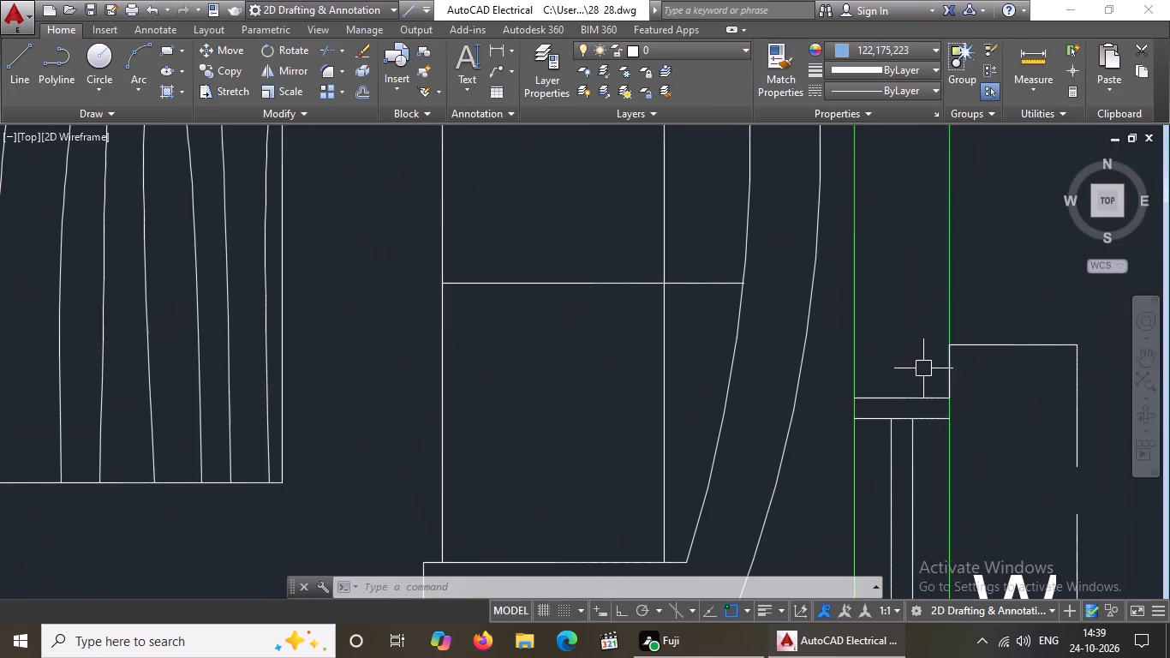
{"action": "left_click", "coordinate": [836, 293]}
{"action": "scroll", "coordinate": [968, 374], "scroll_direction": "down", "scroll_amount": 4}
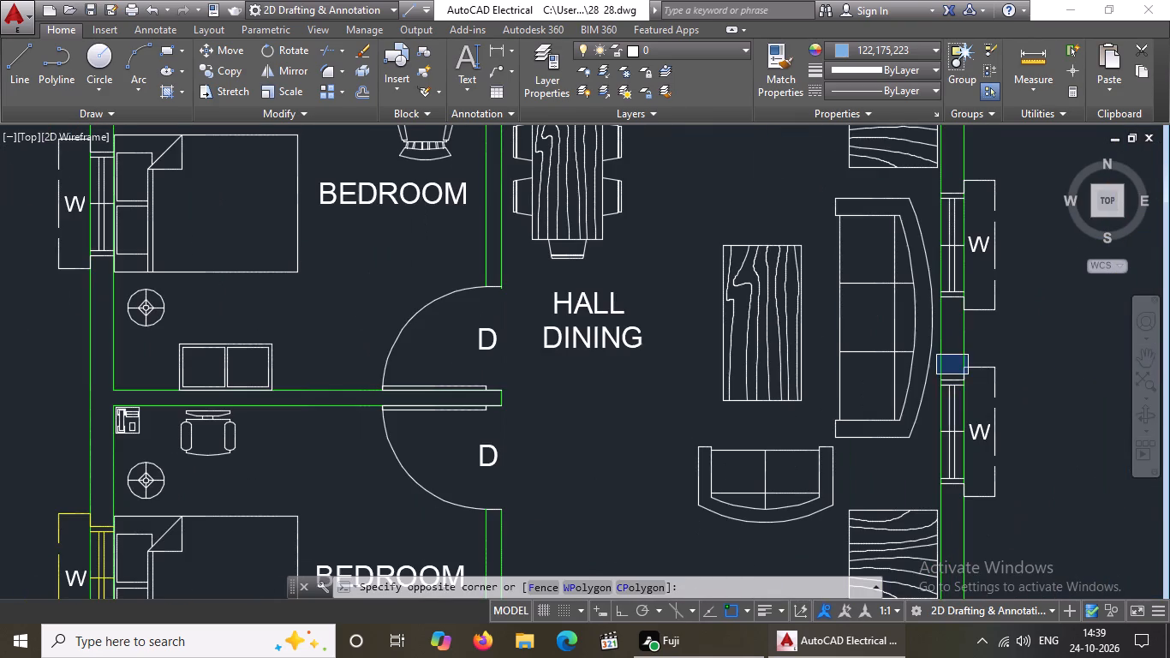
{"action": "left_click", "coordinate": [1012, 507]}
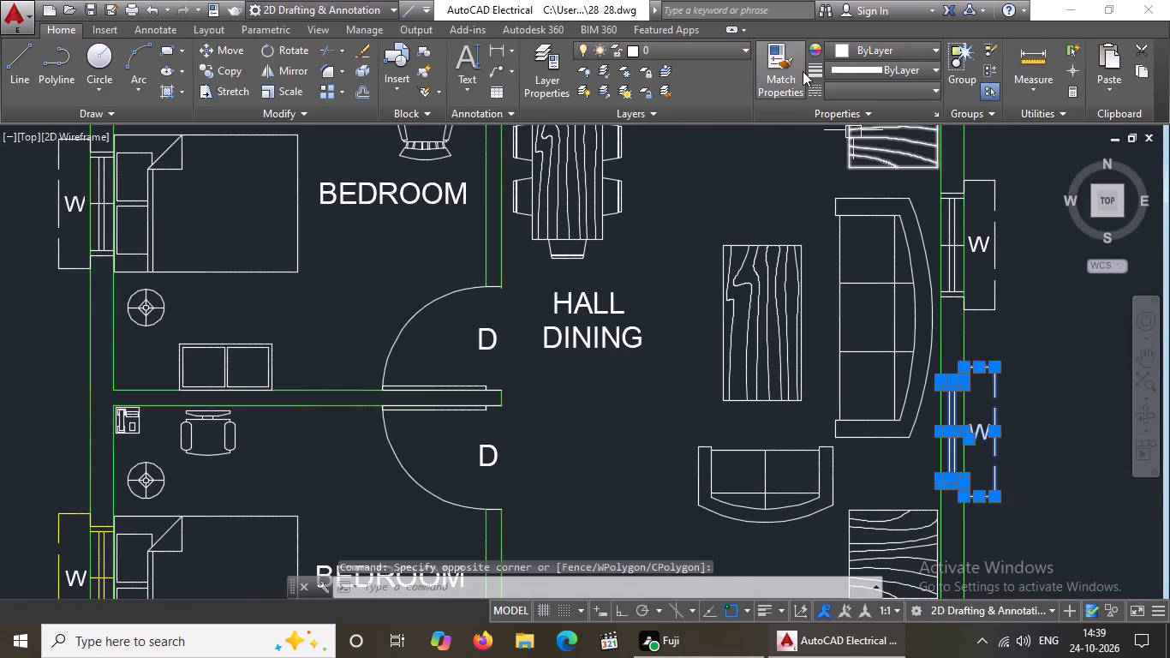
{"action": "left_click", "coordinate": [865, 44]}
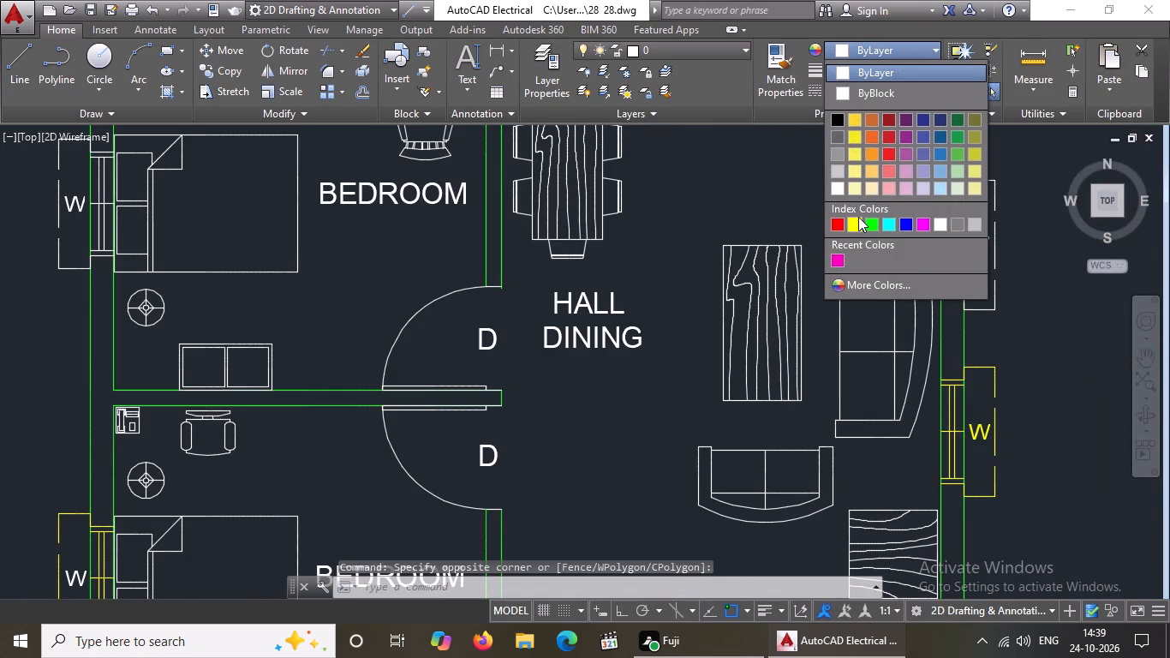
{"action": "left_click", "coordinate": [858, 217]}
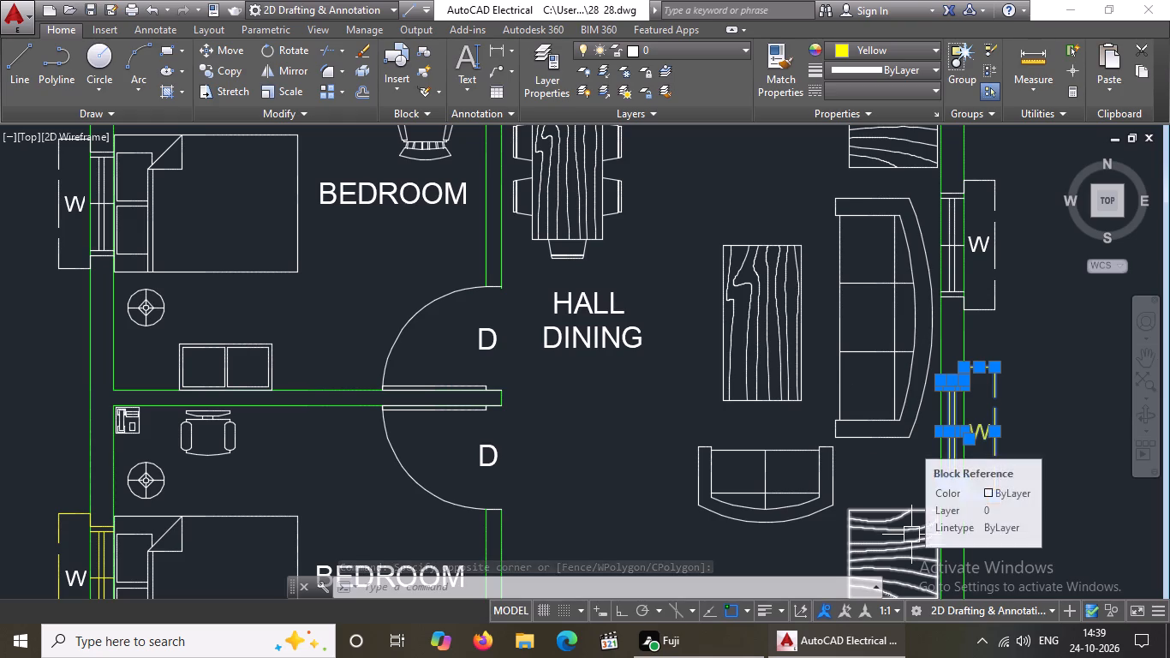
{"action": "left_click", "coordinate": [913, 49]}
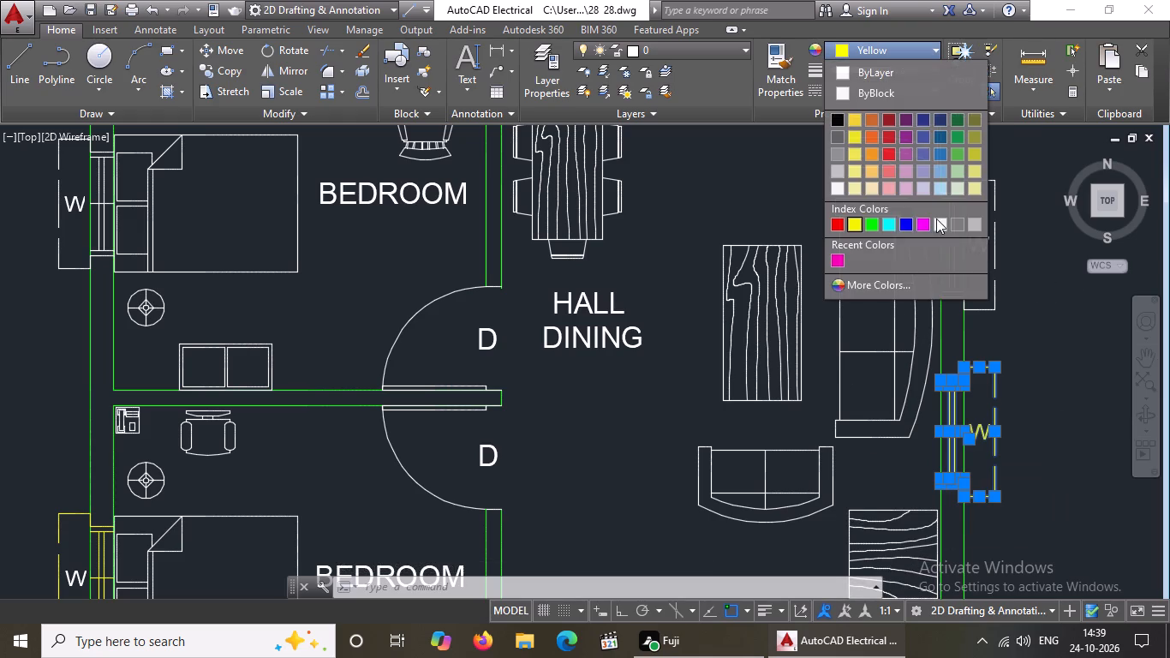
{"action": "left_click", "coordinate": [851, 224]}
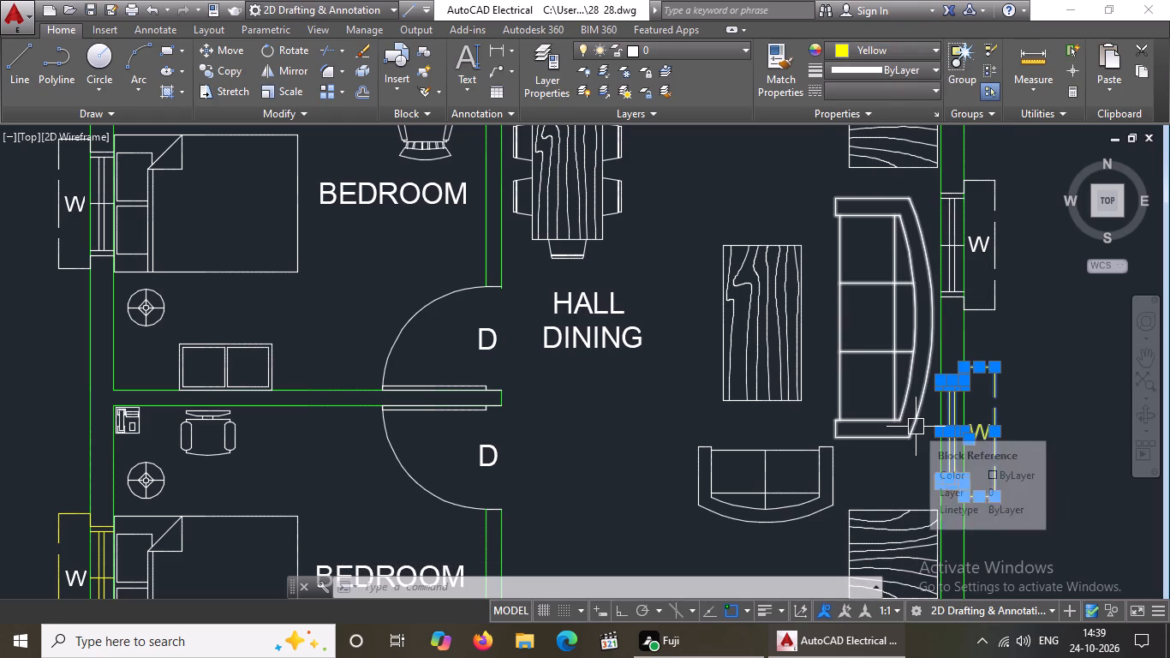
{"action": "key", "text": "Escape"}
Change the W label at the hall's southern east window to white.
{"action": "left_click", "coordinate": [980, 436]}
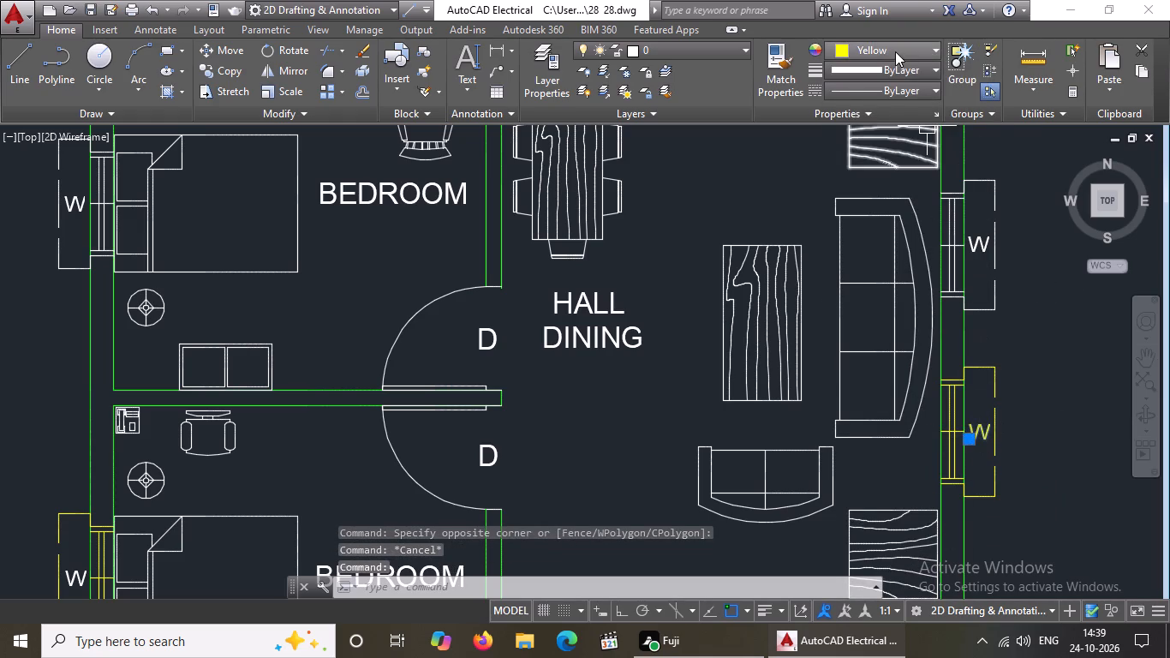
{"action": "left_click", "coordinate": [895, 51]}
{"action": "left_click", "coordinate": [940, 221]}
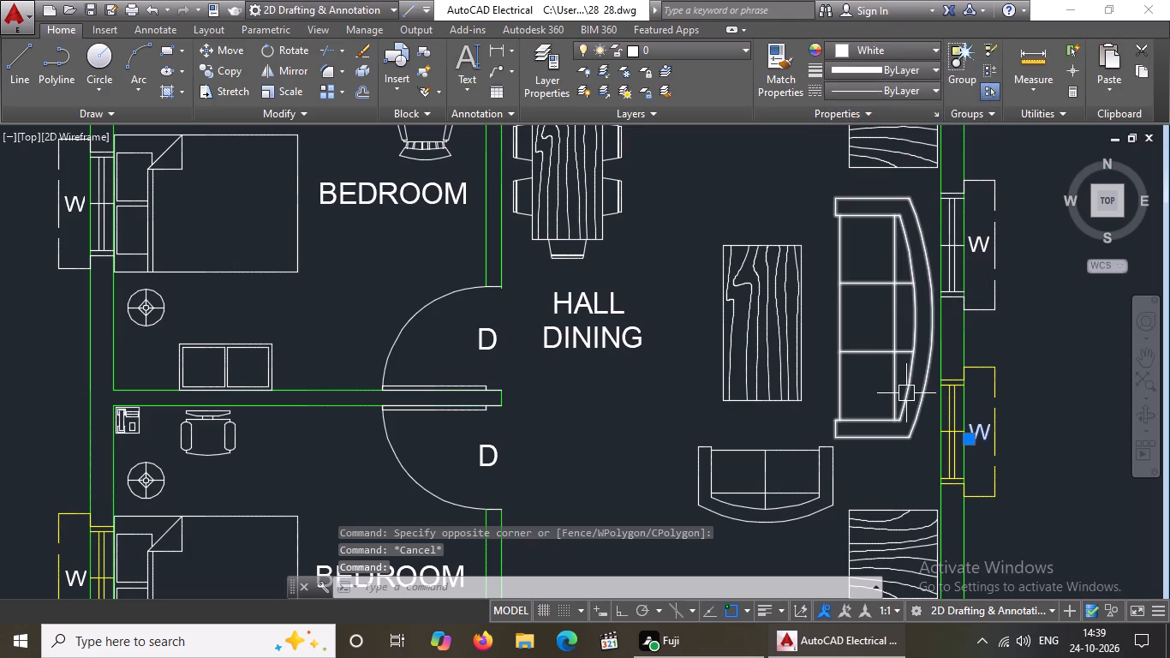
{"action": "key", "text": "Escape"}
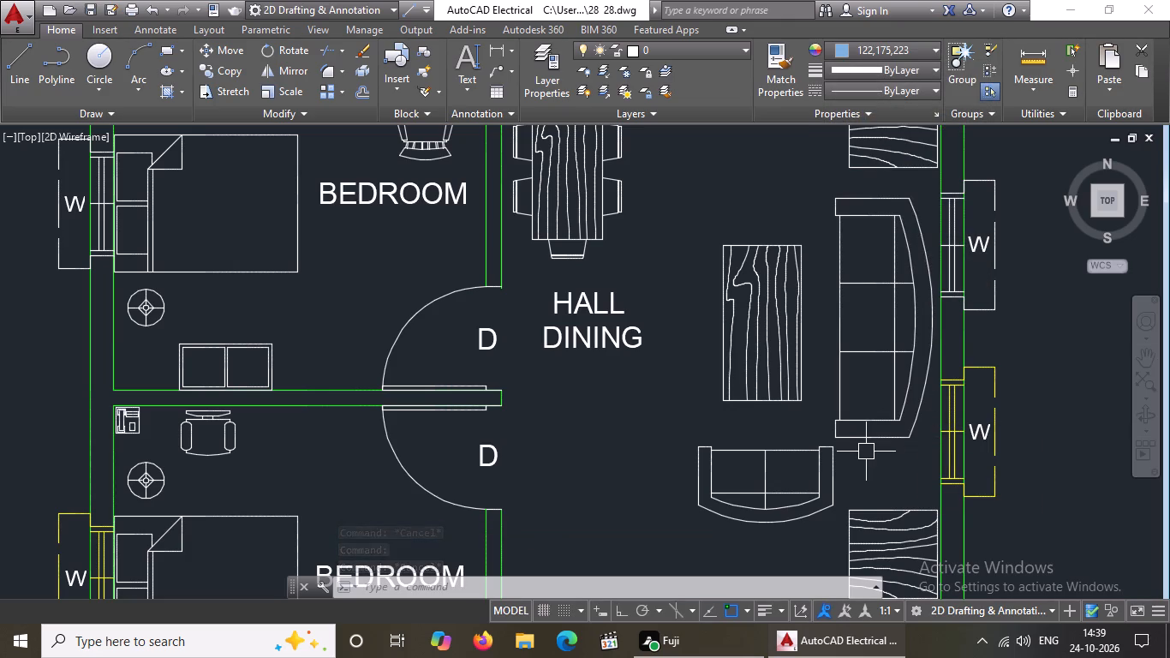
Change the northern W-marked window in the hall's east wall, including its projecting outline, to yellow.
{"action": "scroll", "coordinate": [873, 452], "scroll_direction": "down", "scroll_amount": 3}
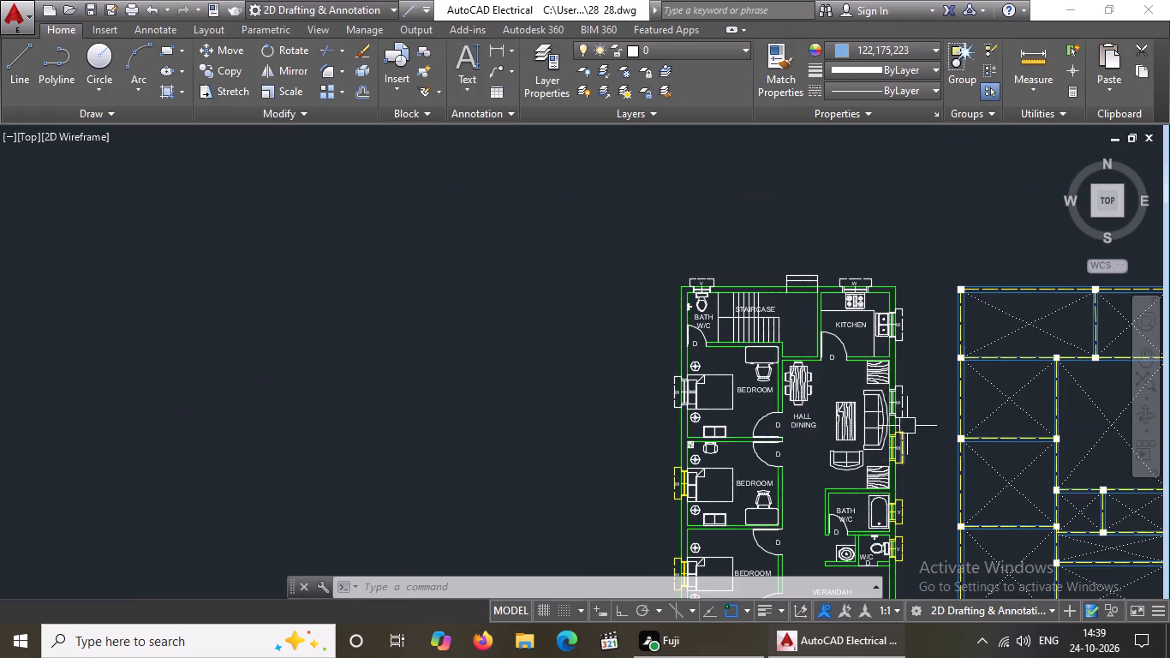
{"action": "scroll", "coordinate": [895, 385], "scroll_direction": "up", "scroll_amount": 5}
{"action": "left_click", "coordinate": [799, 404]}
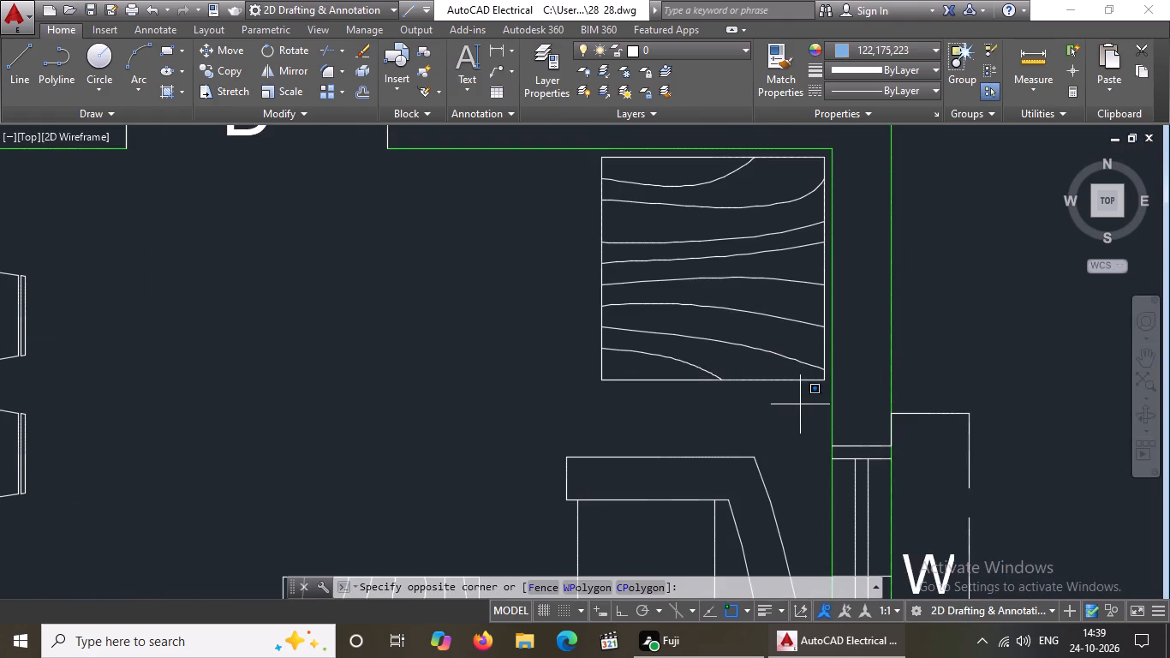
{"action": "scroll", "coordinate": [963, 451], "scroll_direction": "down", "scroll_amount": 4}
{"action": "scroll", "coordinate": [1015, 513], "scroll_direction": "down", "scroll_amount": 4}
{"action": "scroll", "coordinate": [1022, 554], "scroll_direction": "up", "scroll_amount": 2}
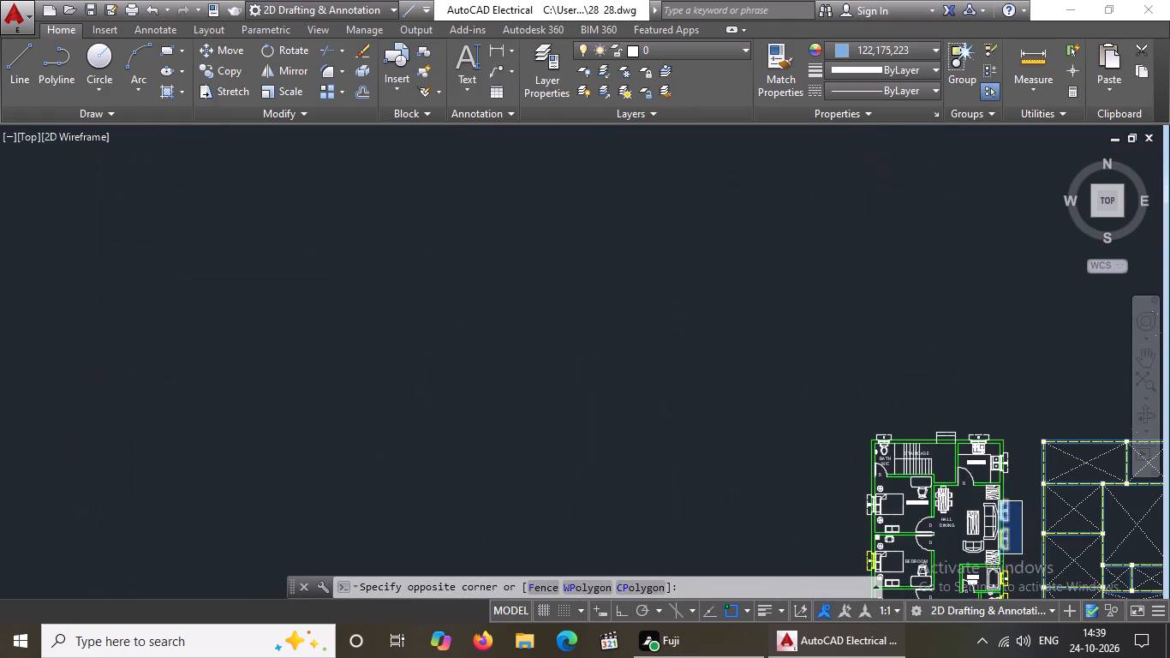
{"action": "scroll", "coordinate": [1022, 554], "scroll_direction": "up", "scroll_amount": 1}
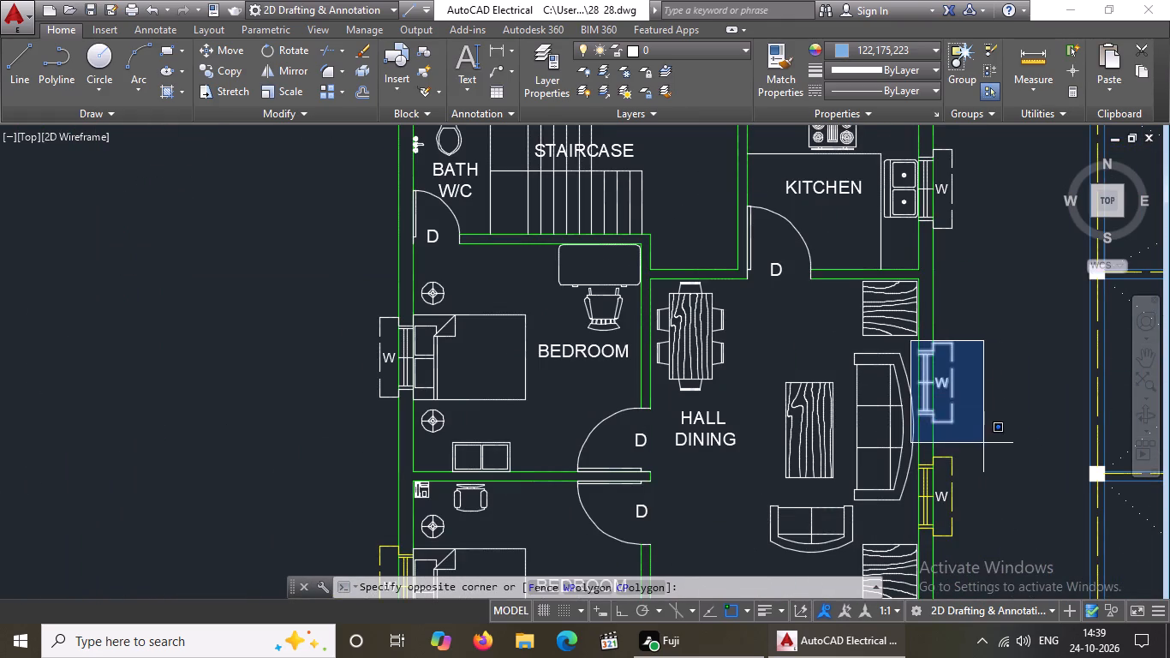
{"action": "left_click", "coordinate": [983, 443]}
{"action": "left_click", "coordinate": [911, 53]}
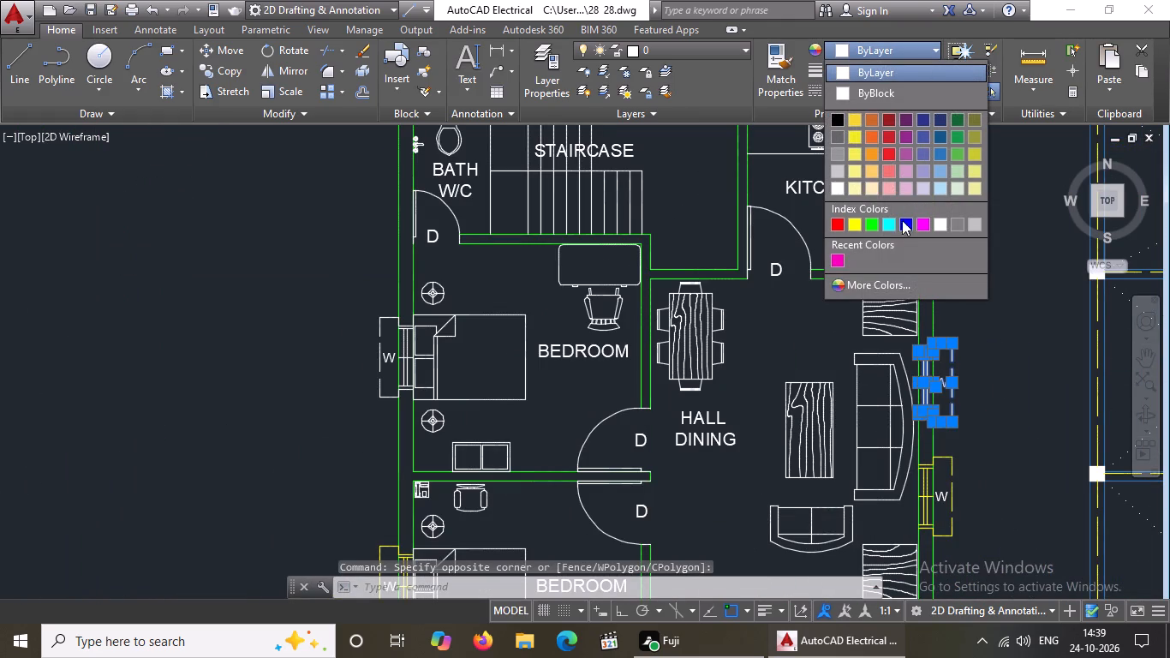
{"action": "left_click", "coordinate": [857, 220]}
{"action": "scroll", "coordinate": [815, 322], "scroll_direction": "down", "scroll_amount": 4}
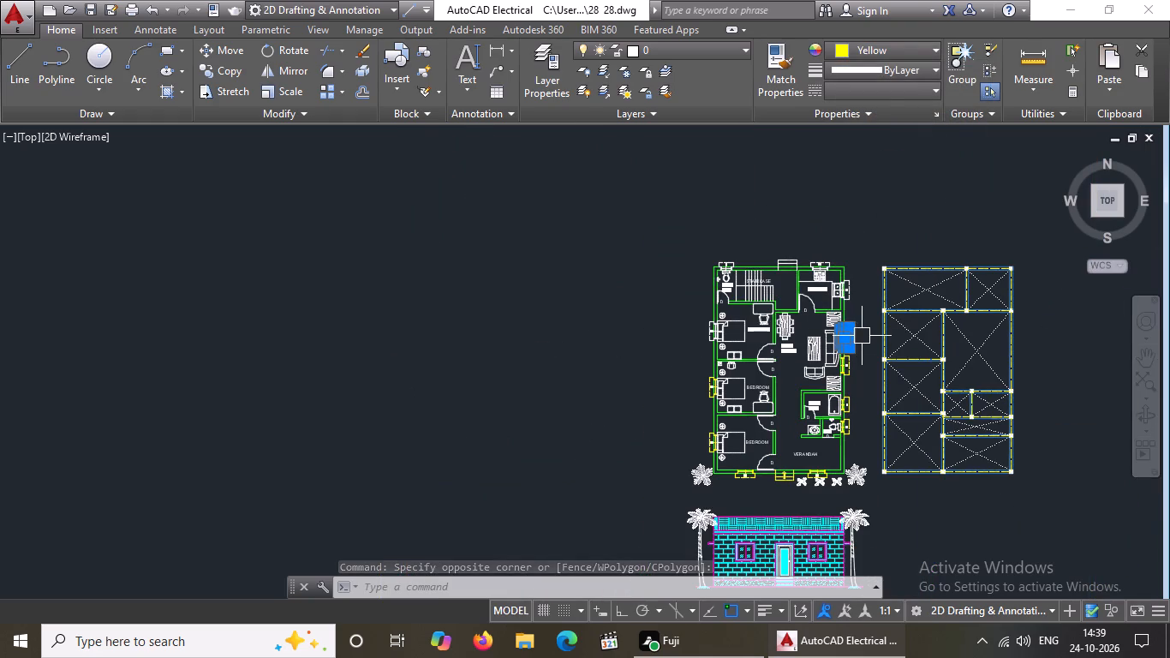
{"action": "key", "text": "Escape"}
Set the color of the W label at the hall's northern east window to ByBlock.
{"action": "scroll", "coordinate": [865, 355], "scroll_direction": "up", "scroll_amount": 5}
{"action": "left_click", "coordinate": [787, 319]}
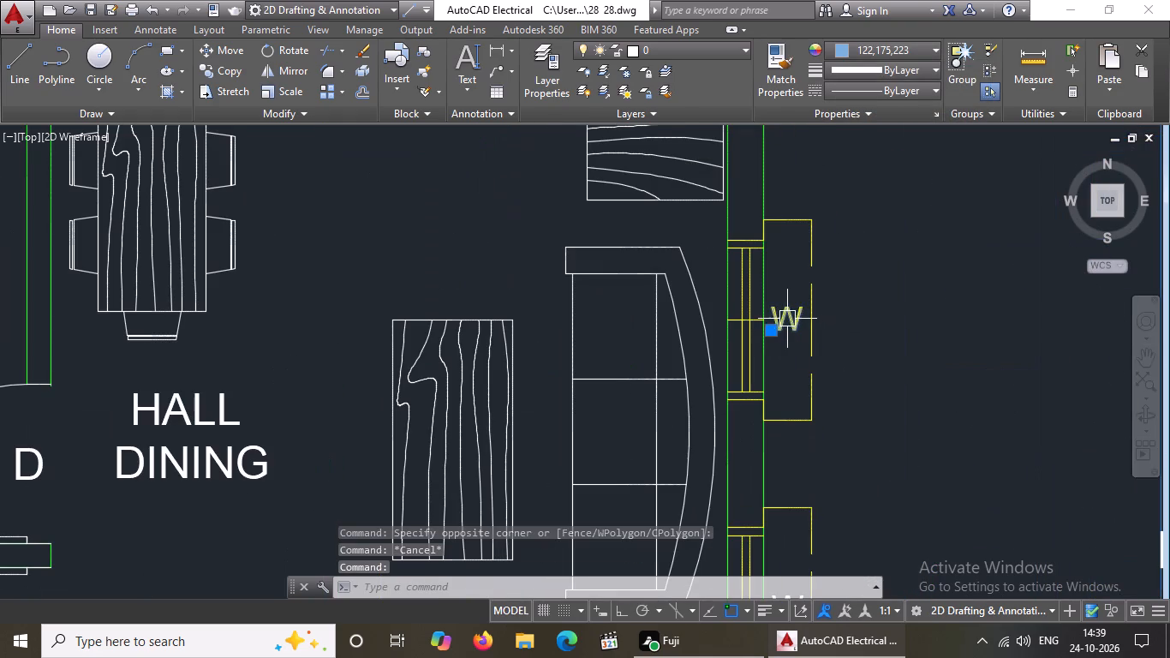
{"action": "left_click", "coordinate": [880, 50]}
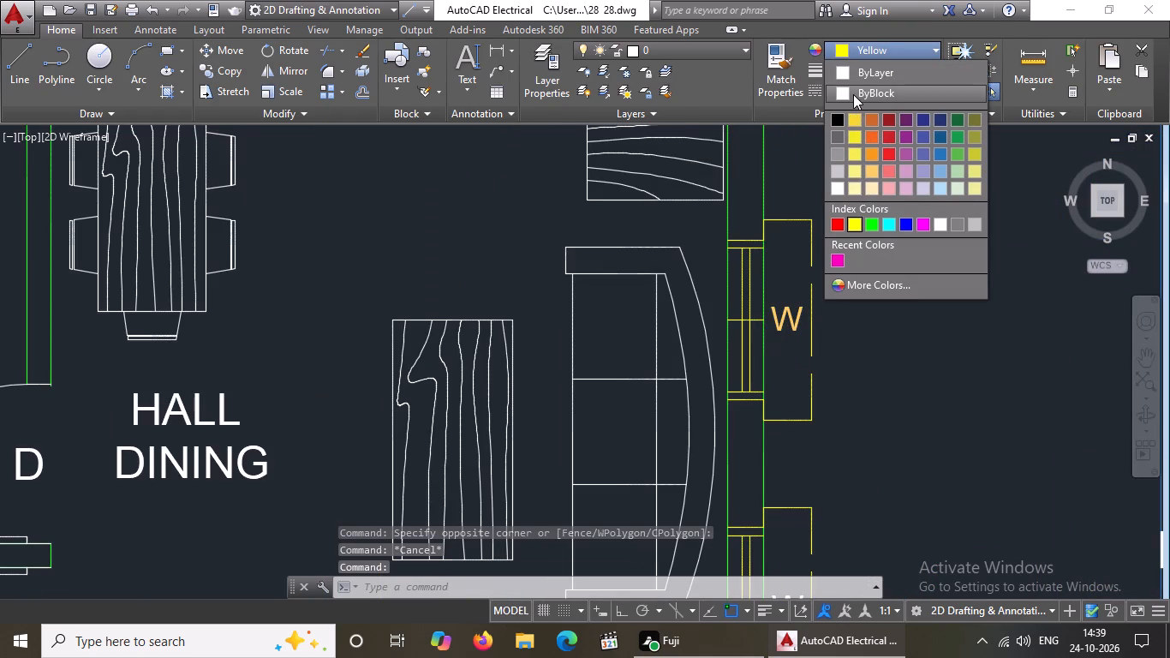
{"action": "left_click", "coordinate": [854, 93]}
{"action": "scroll", "coordinate": [766, 410], "scroll_direction": "down", "scroll_amount": 3}
{"action": "key", "text": "Escape"}
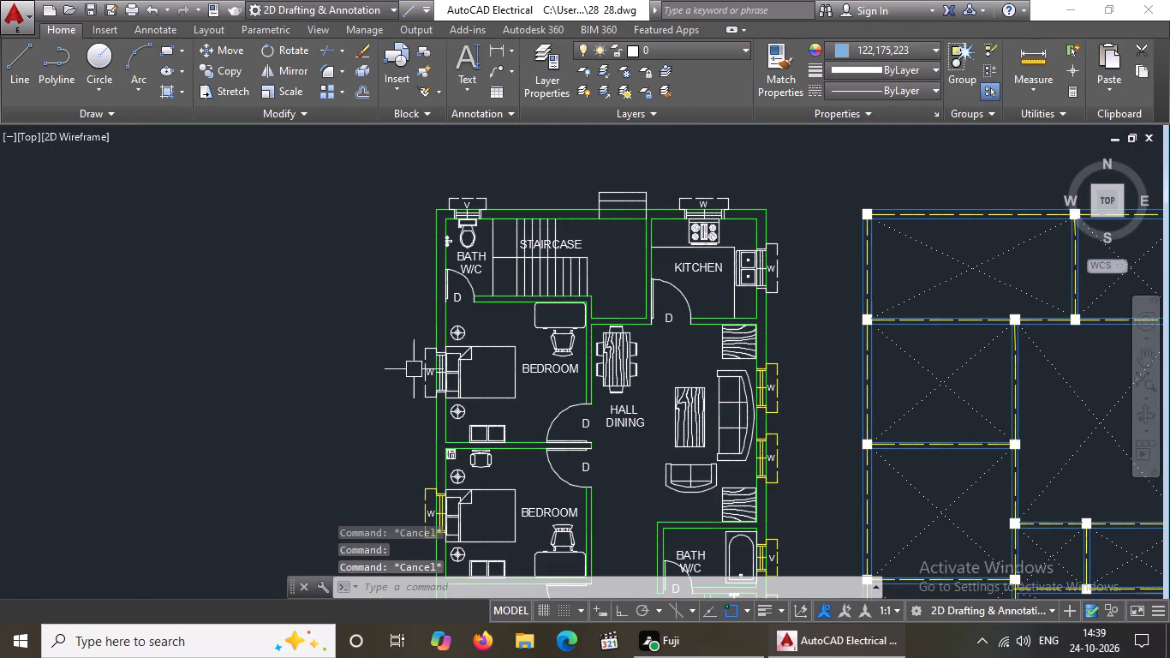
Change the window in the northern bedroom's west wall, including its projecting outline, to yellow.
{"action": "scroll", "coordinate": [428, 342], "scroll_direction": "up", "scroll_amount": 3}
{"action": "left_click", "coordinate": [367, 327]}
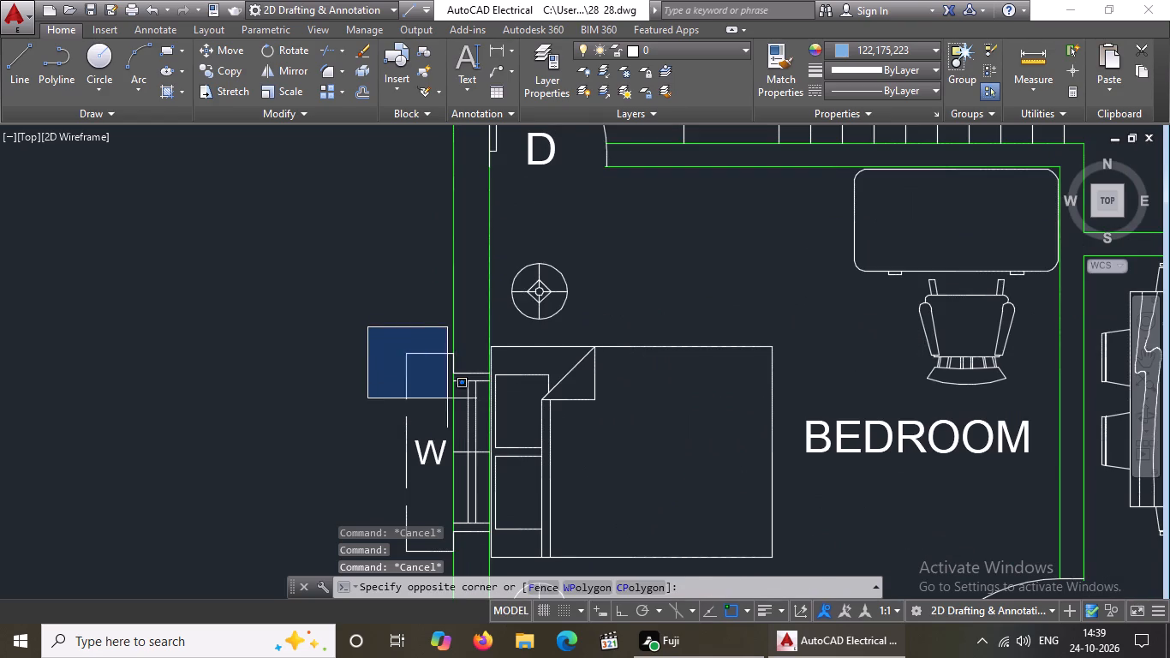
{"action": "scroll", "coordinate": [448, 398], "scroll_direction": "down", "scroll_amount": 3}
{"action": "left_click", "coordinate": [475, 467]}
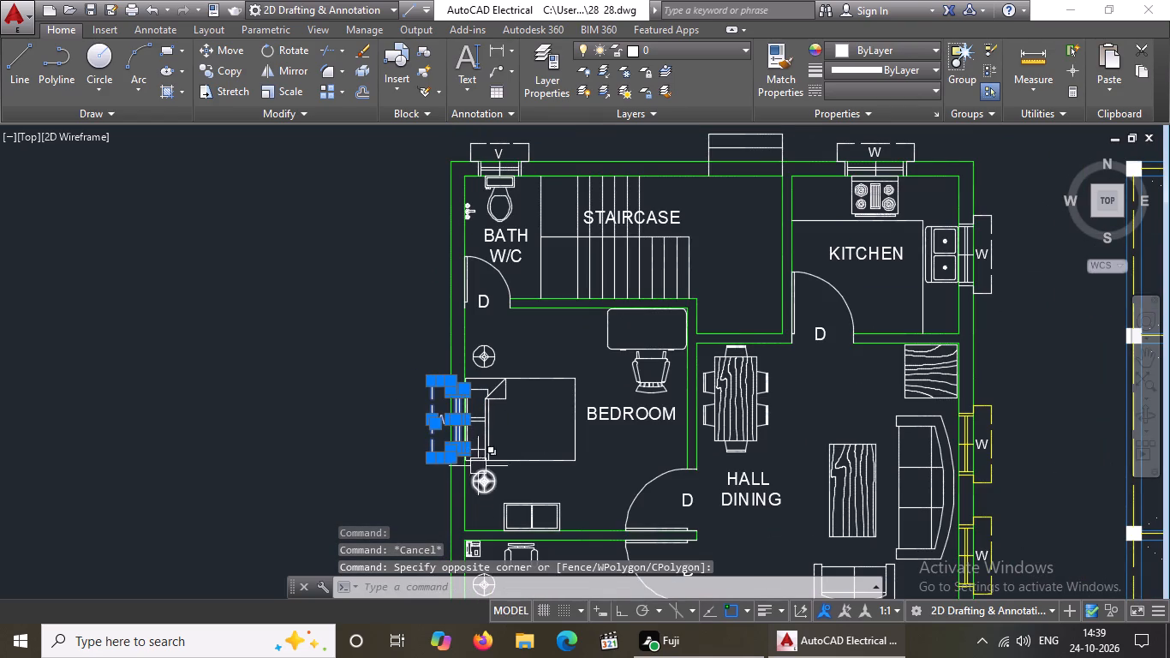
{"action": "left_click", "coordinate": [895, 45]}
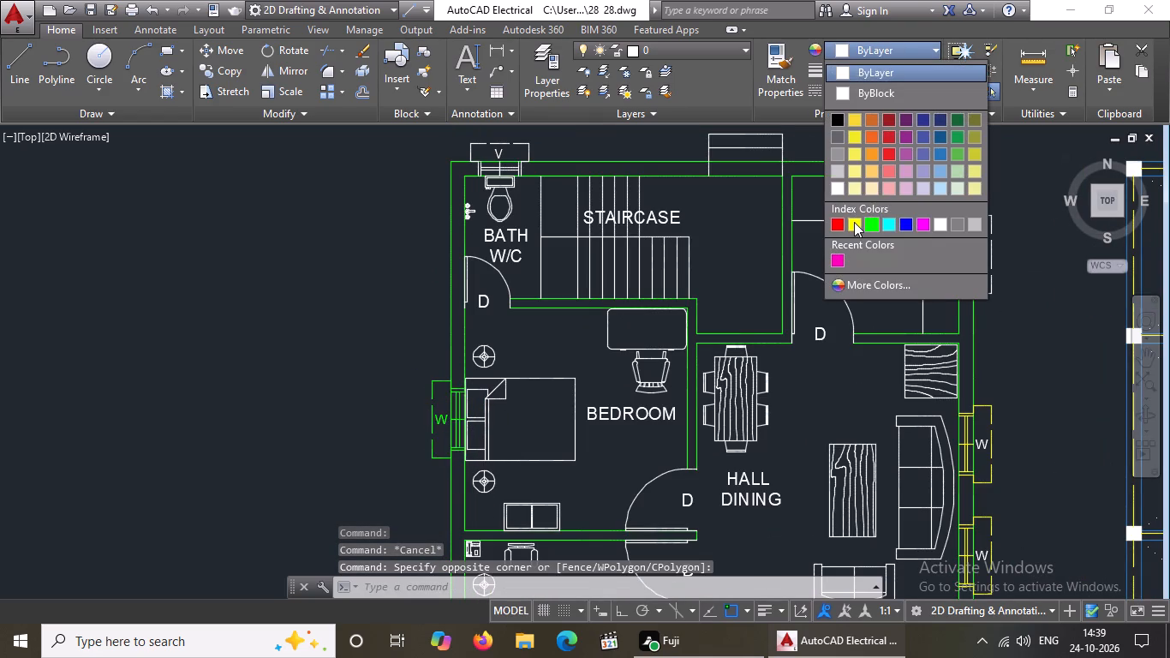
{"action": "left_click", "coordinate": [854, 222]}
{"action": "key", "text": "Escape"}
Change the W label at the northern bedroom's west window to white (255,255,255).
{"action": "scroll", "coordinate": [433, 409], "scroll_direction": "up", "scroll_amount": 3}
{"action": "left_click", "coordinate": [440, 452]}
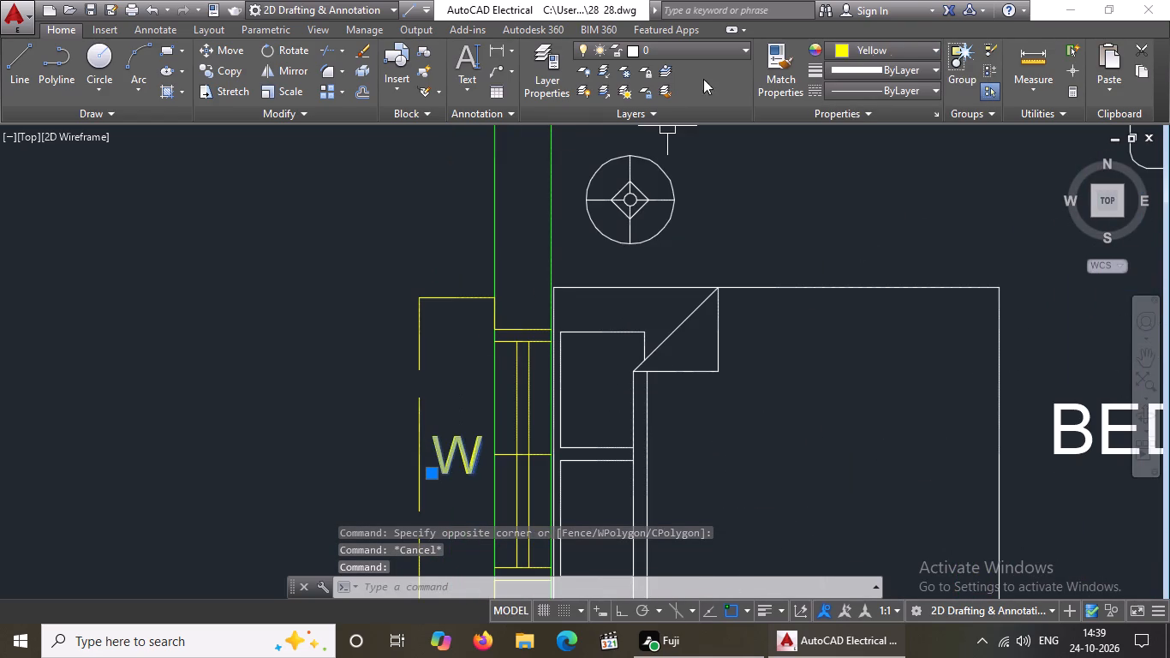
{"action": "left_click", "coordinate": [874, 46]}
{"action": "left_click", "coordinate": [841, 187]}
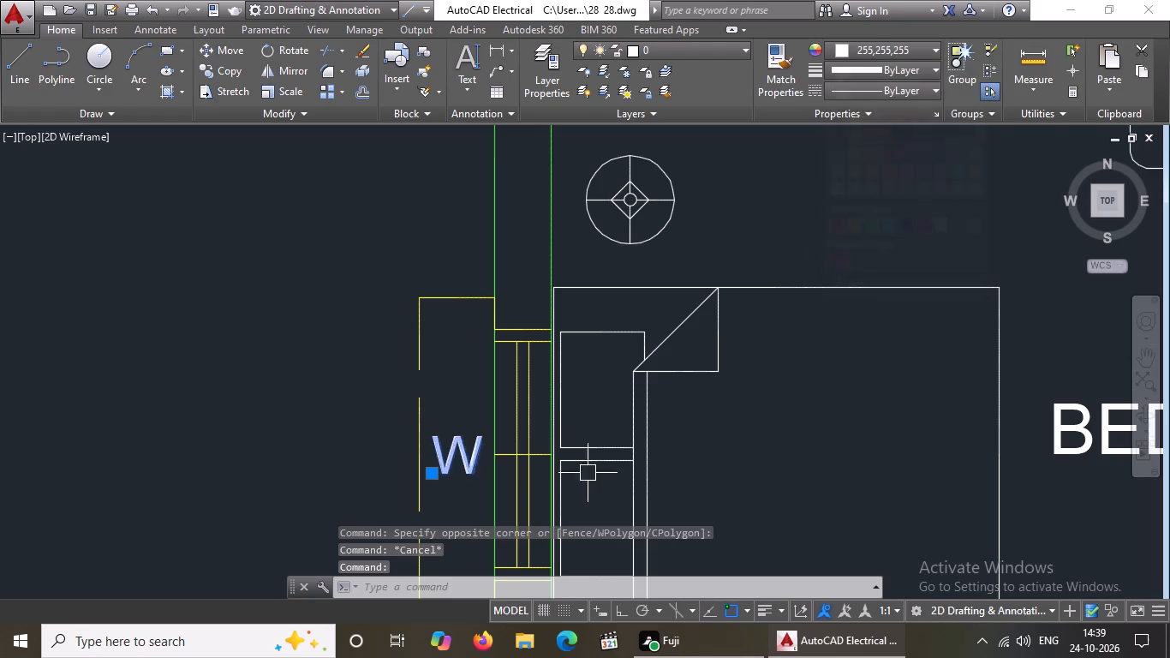
{"action": "scroll", "coordinate": [520, 482], "scroll_direction": "down", "scroll_amount": 4}
{"action": "key", "text": "Escape"}
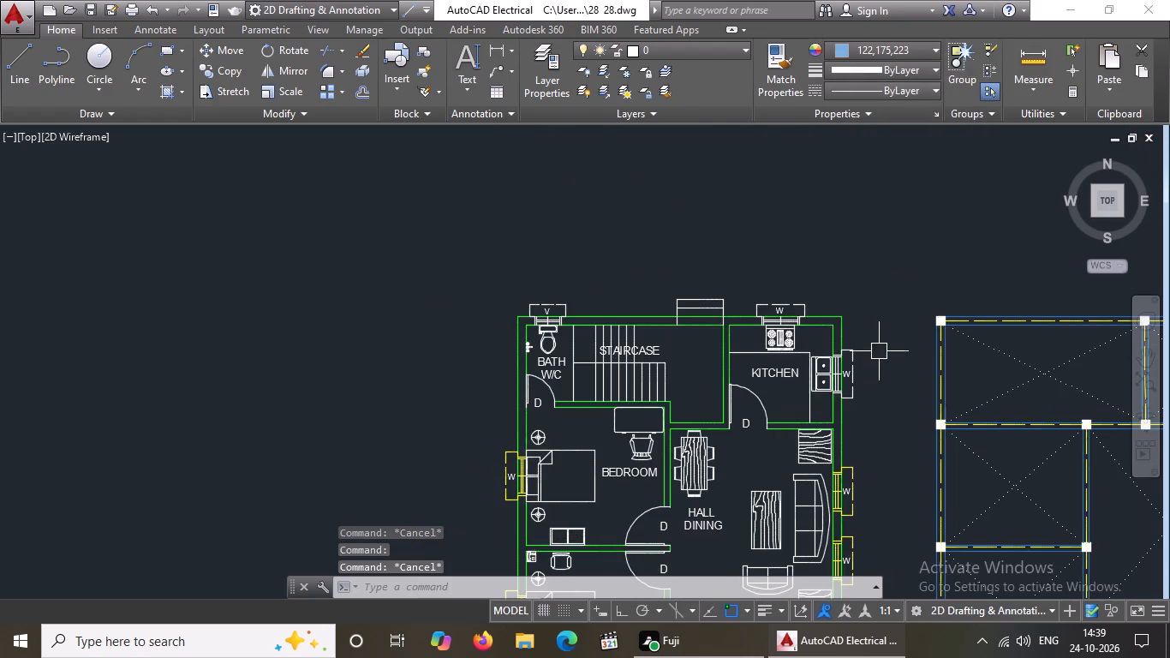
Change the window beside the sink in the kitchen's east wall, including its projecting outline, to yellow.
{"action": "scroll", "coordinate": [878, 350], "scroll_direction": "up", "scroll_amount": 3}
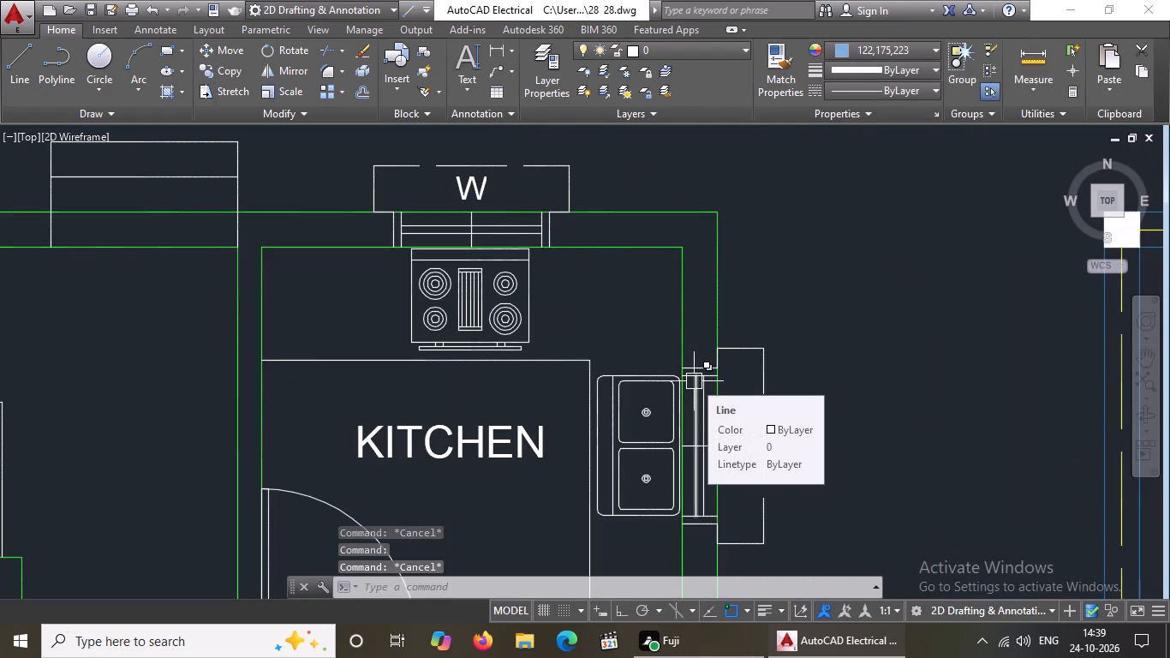
{"action": "left_click", "coordinate": [659, 326]}
{"action": "left_click", "coordinate": [821, 554]}
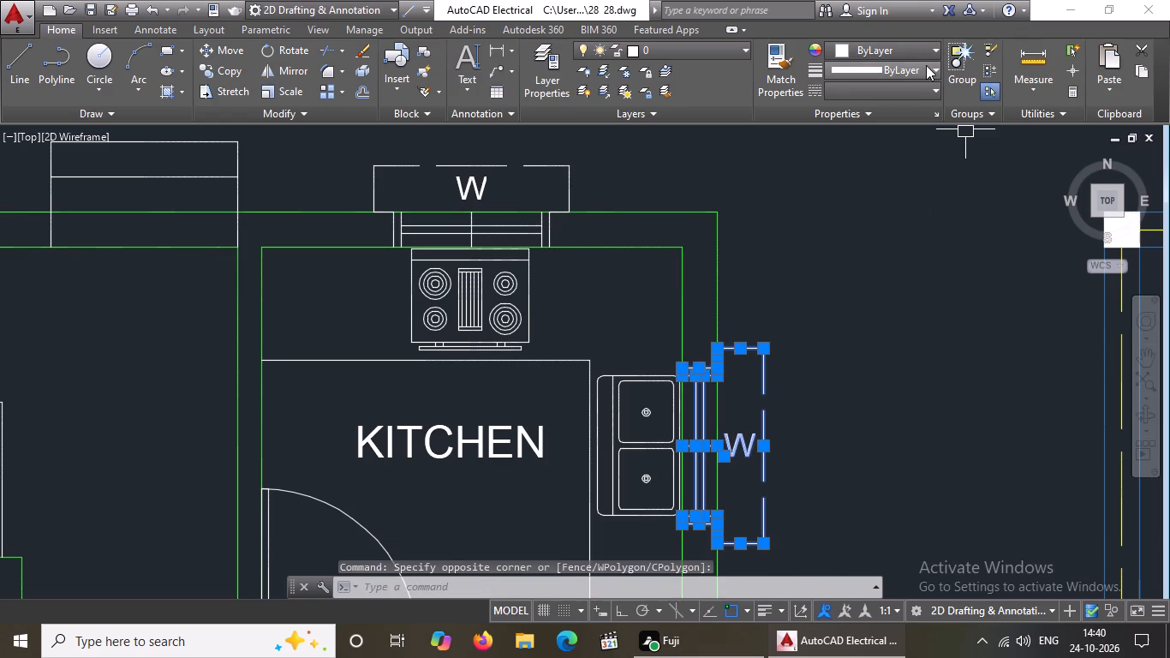
{"action": "left_click", "coordinate": [920, 56]}
{"action": "left_click", "coordinate": [855, 220]}
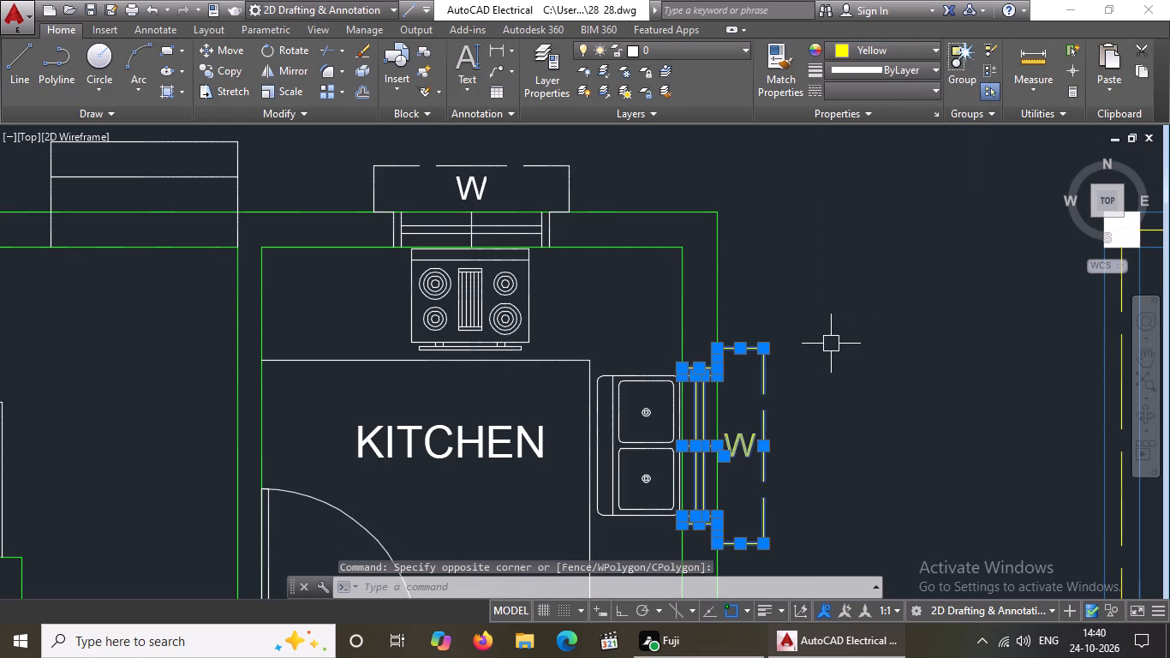
{"action": "key", "text": "Escape"}
Change the W label at the kitchen's east window to white (255,255,255).
{"action": "left_click", "coordinate": [746, 433]}
{"action": "left_click", "coordinate": [891, 52]}
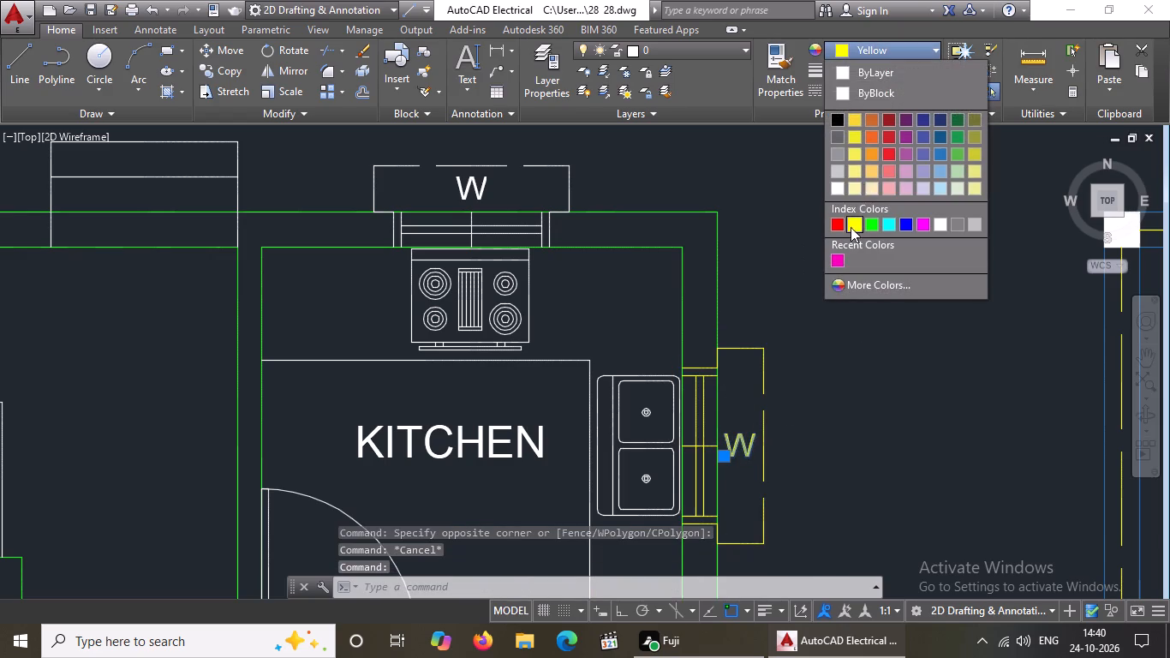
{"action": "left_click", "coordinate": [840, 188]}
{"action": "scroll", "coordinate": [788, 265], "scroll_direction": "down", "scroll_amount": 4}
{"action": "key", "text": "Escape"}
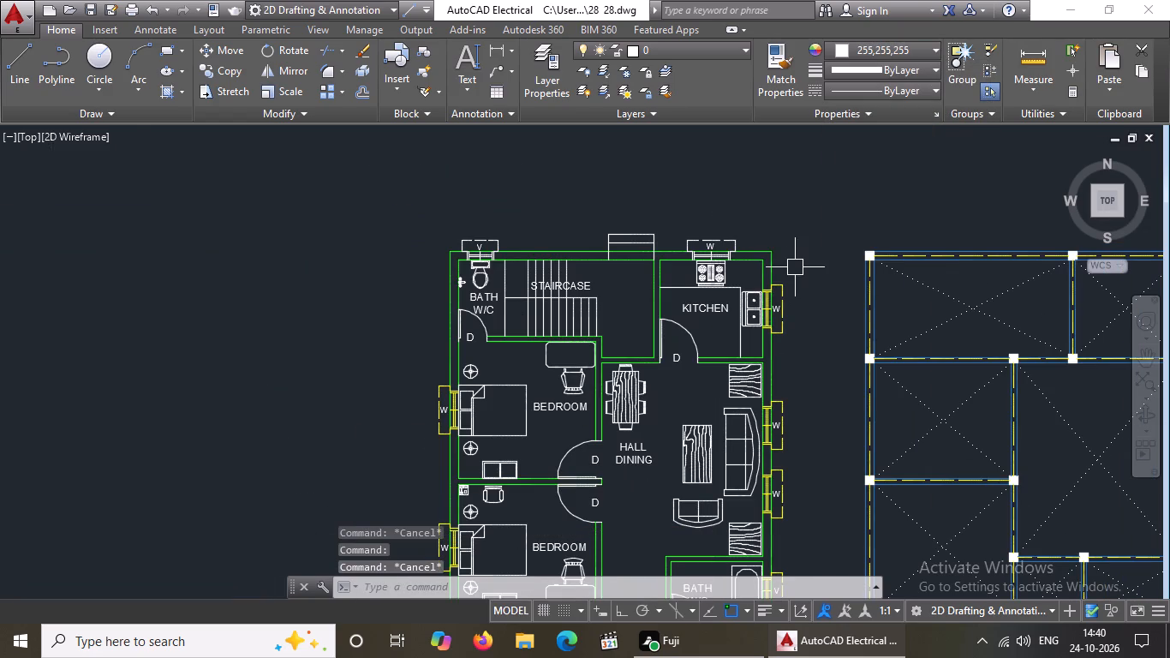
{"action": "scroll", "coordinate": [720, 229], "scroll_direction": "up", "scroll_amount": 2}
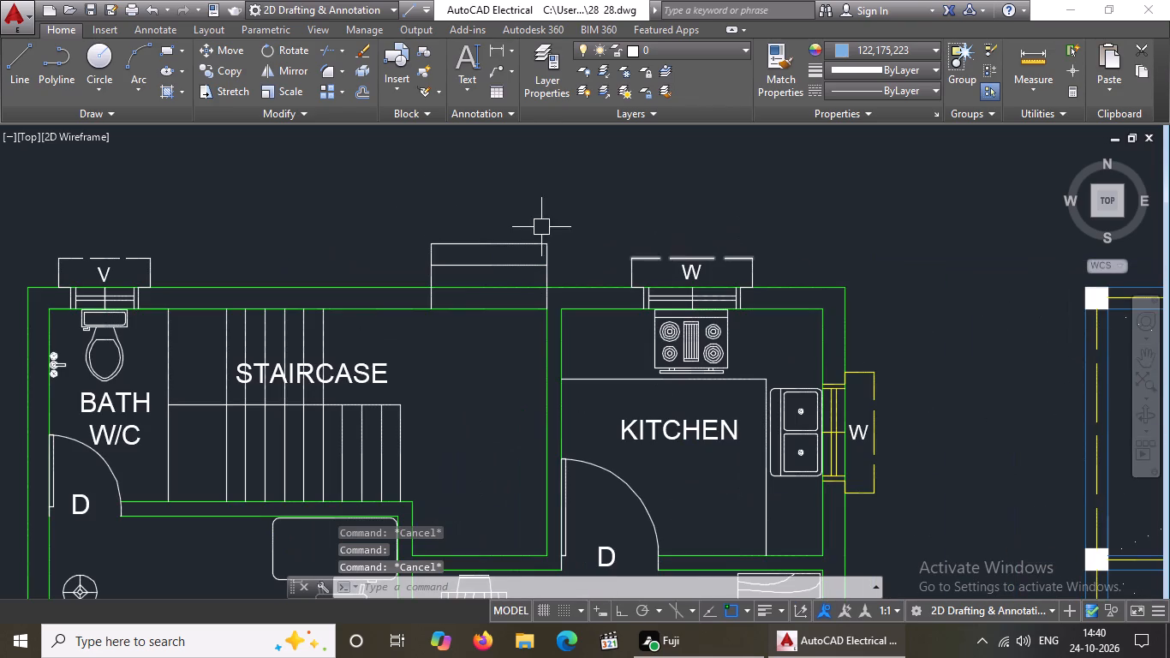
Change the entrance step lines projecting from the north wall, between the staircase and the kitchen, to yellow.
{"action": "left_click_drag", "start_coordinate": [371, 203], "coordinate": [384, 212]}
{"action": "left_click", "coordinate": [582, 343]}
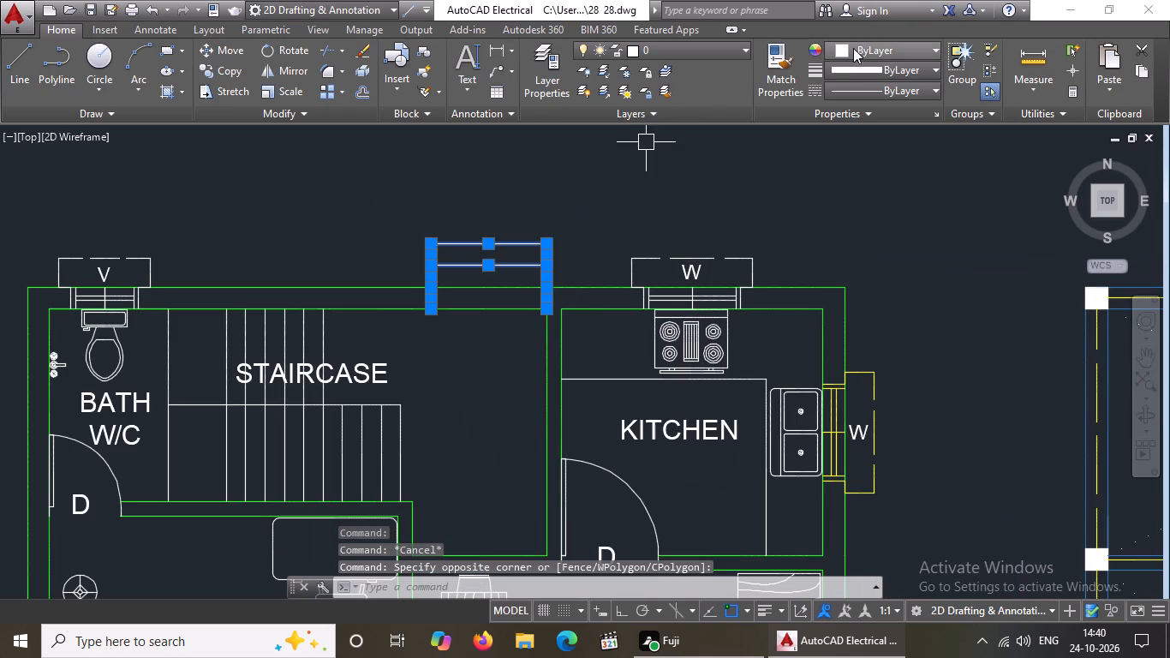
{"action": "left_click", "coordinate": [853, 48]}
{"action": "left_click", "coordinate": [851, 227]}
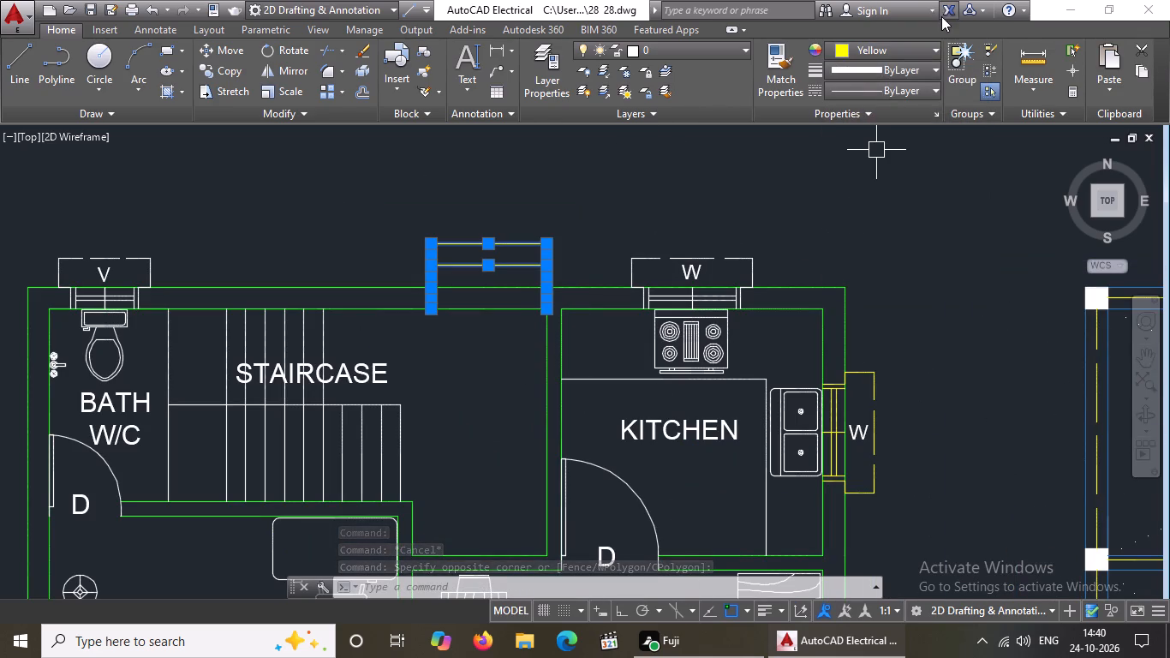
{"action": "key", "text": "Escape"}
Change the window behind the stove in the kitchen's north wall, including its projecting outline and W label, to yellow.
{"action": "scroll", "coordinate": [751, 256], "scroll_direction": "down", "scroll_amount": 4}
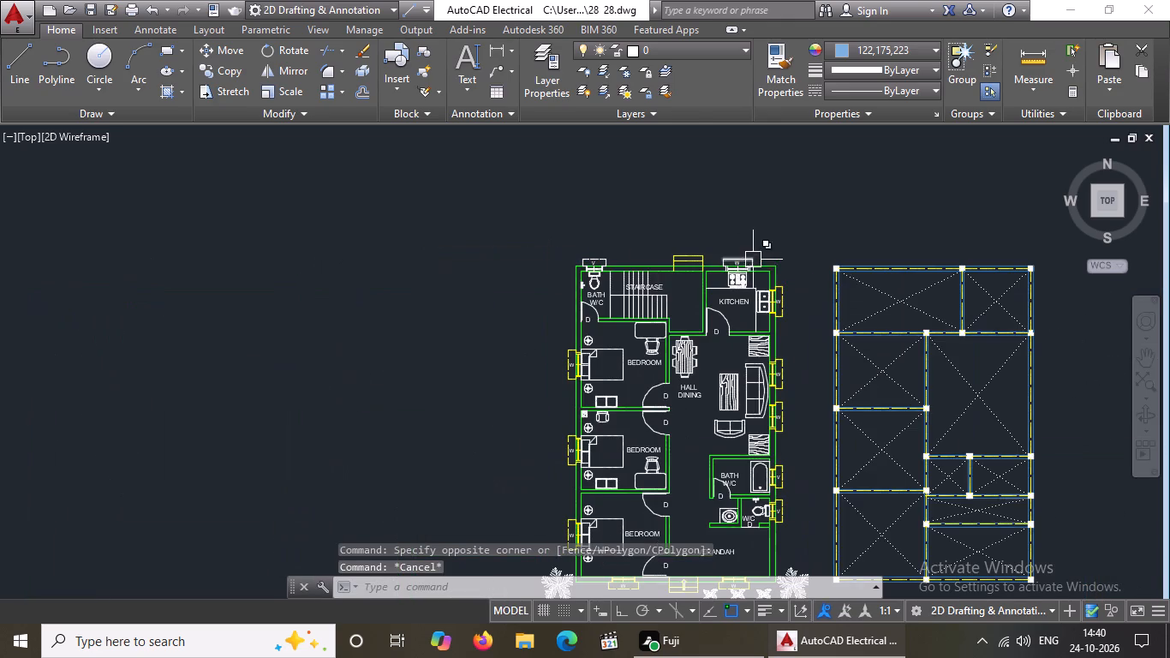
{"action": "key", "text": "Escape"}
{"action": "scroll", "coordinate": [761, 273], "scroll_direction": "up", "scroll_amount": 4}
{"action": "scroll", "coordinate": [761, 272], "scroll_direction": "down", "scroll_amount": 3}
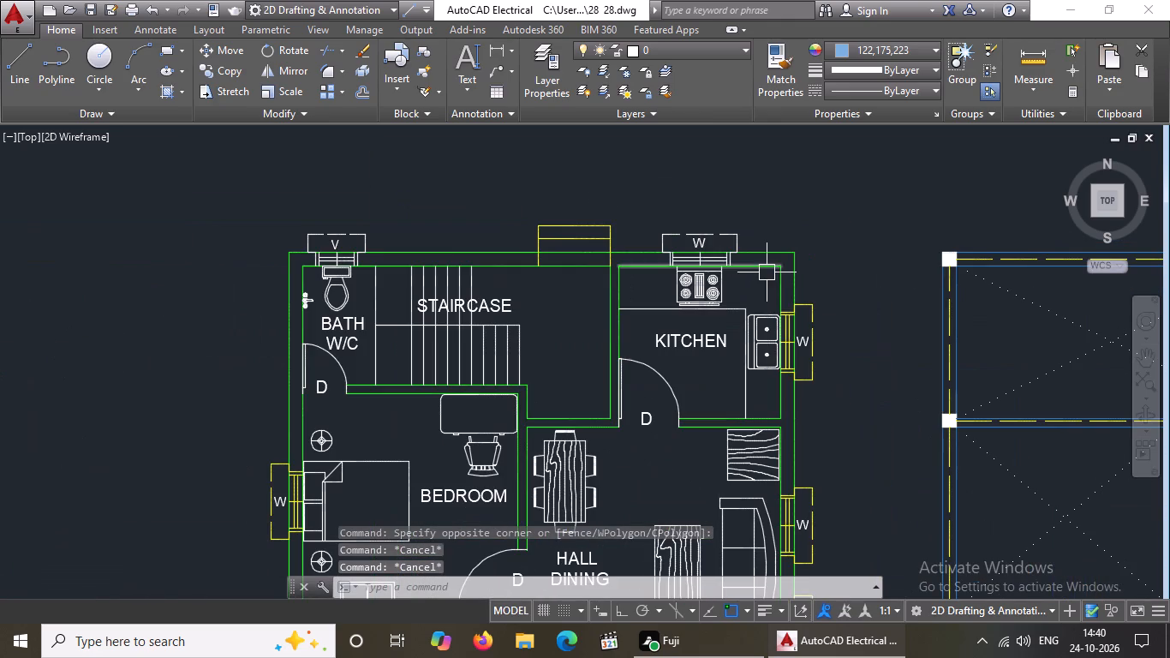
{"action": "left_click_drag", "start_coordinate": [632, 211], "coordinate": [645, 212]}
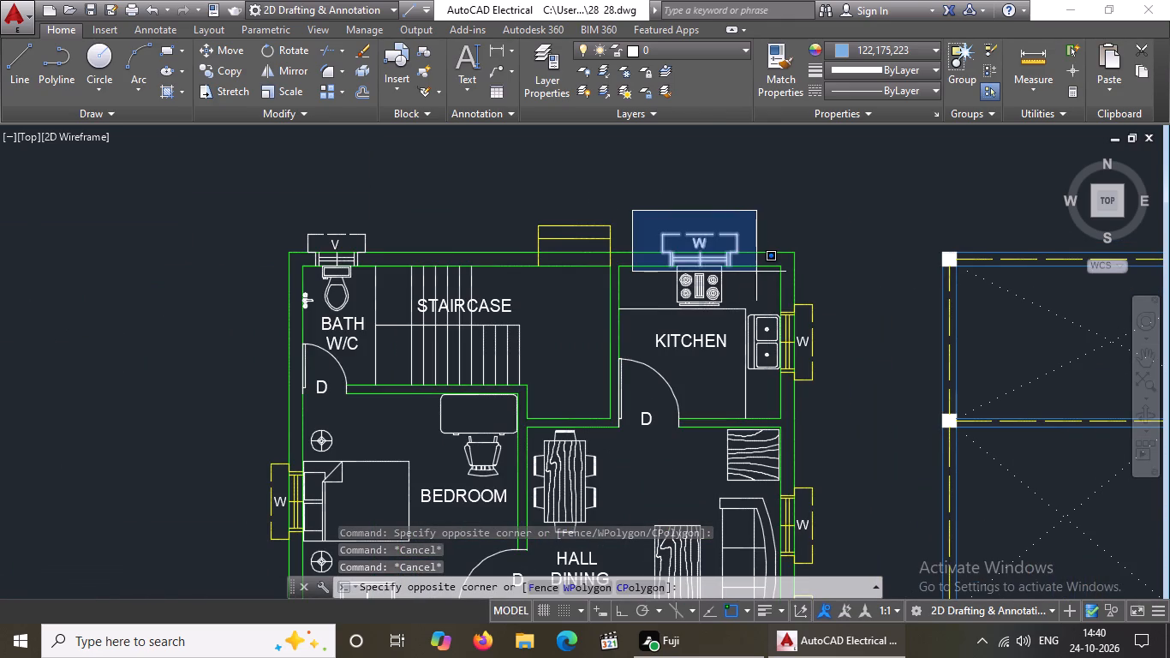
{"action": "left_click", "coordinate": [753, 272]}
{"action": "left_click", "coordinate": [917, 47]}
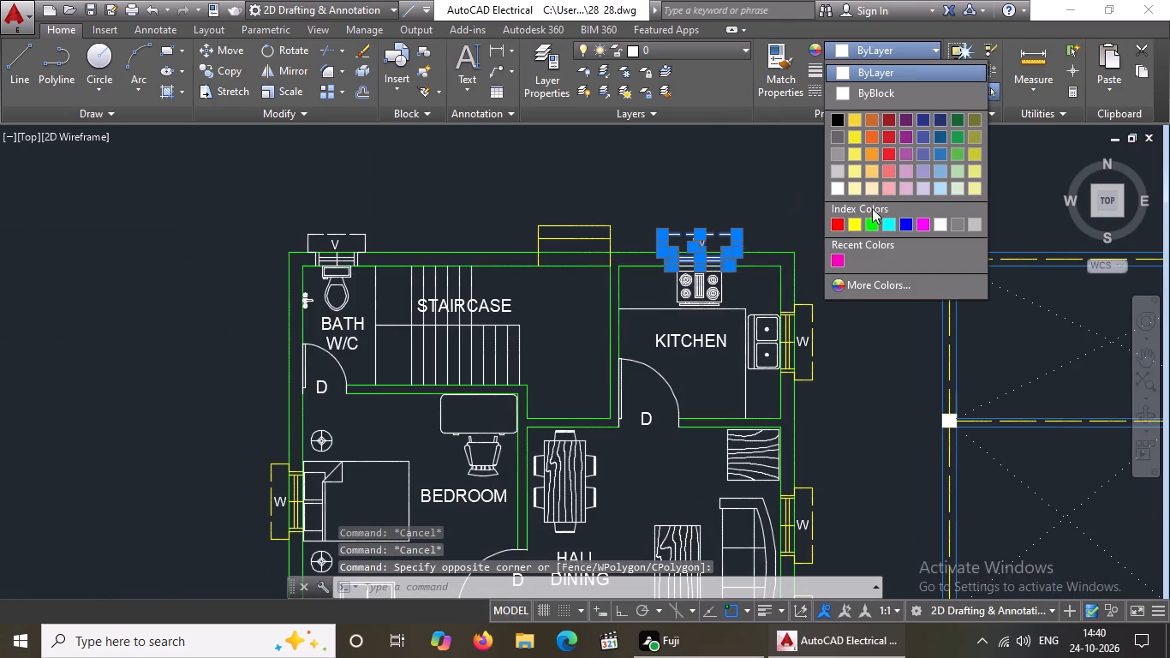
{"action": "left_click", "coordinate": [848, 221]}
{"action": "key", "text": "Escape"}
Change the W label at the kitchen's north window to white.
{"action": "scroll", "coordinate": [709, 251], "scroll_direction": "up", "scroll_amount": 2}
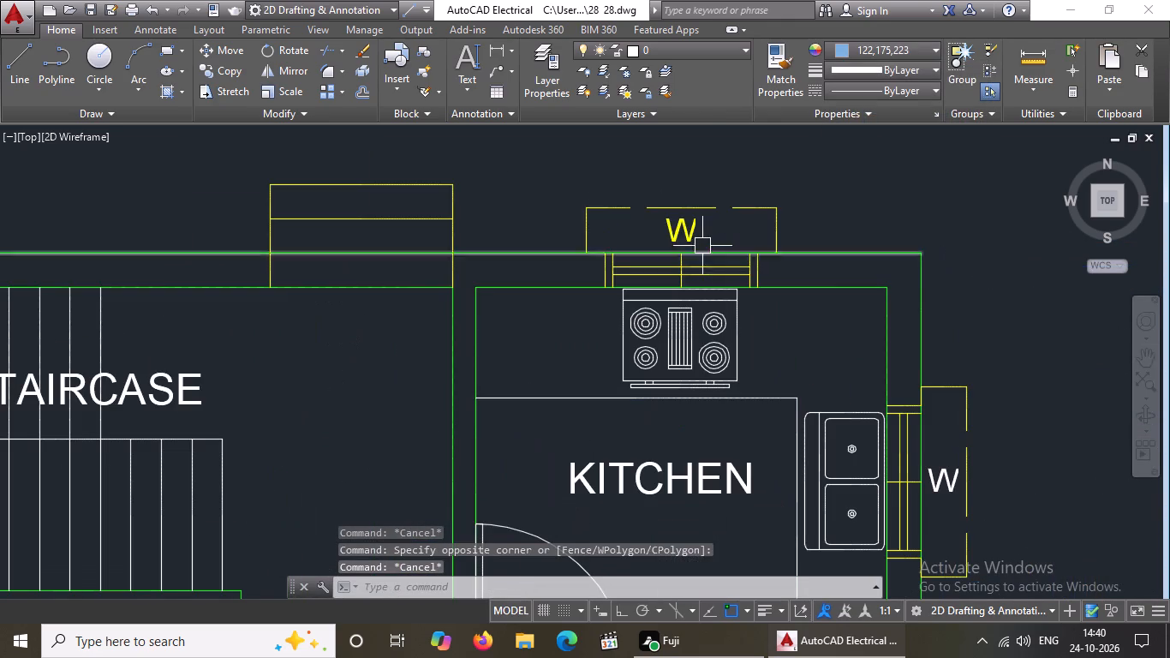
{"action": "left_click", "coordinate": [689, 236]}
{"action": "left_click", "coordinate": [890, 39]}
{"action": "left_click", "coordinate": [885, 47]}
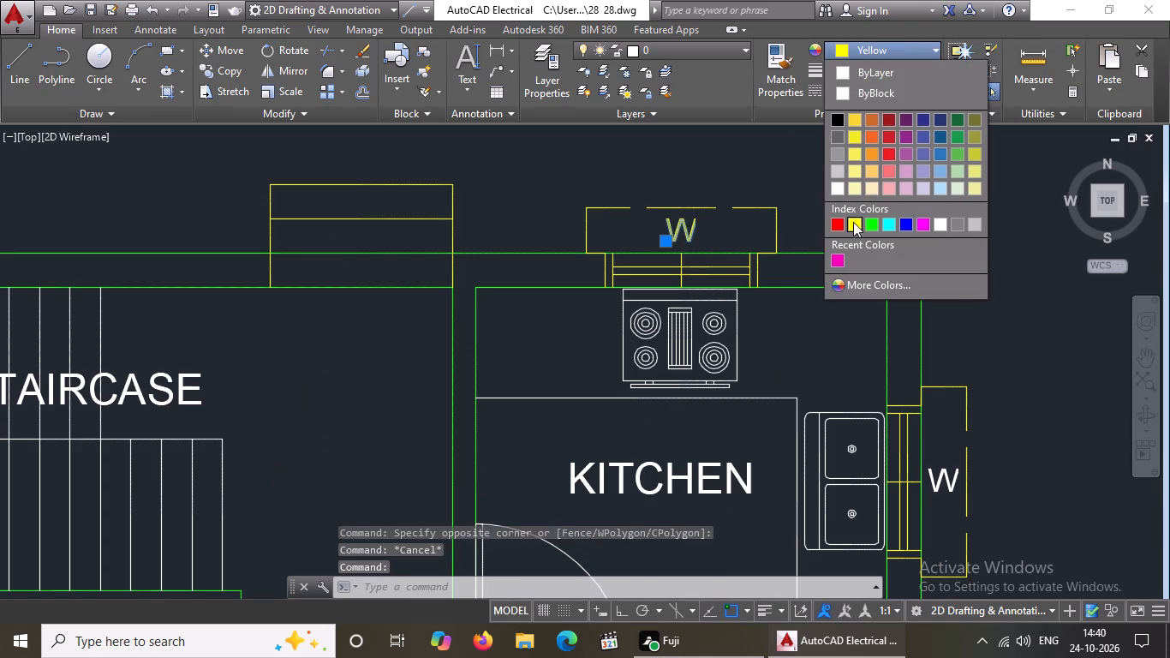
{"action": "left_click", "coordinate": [836, 194]}
{"action": "key", "text": "Escape"}
Change the ventilator in the north wall of the bath beside the staircase, including its projecting outline and V label, to yellow.
{"action": "scroll", "coordinate": [789, 243], "scroll_direction": "down", "scroll_amount": 4}
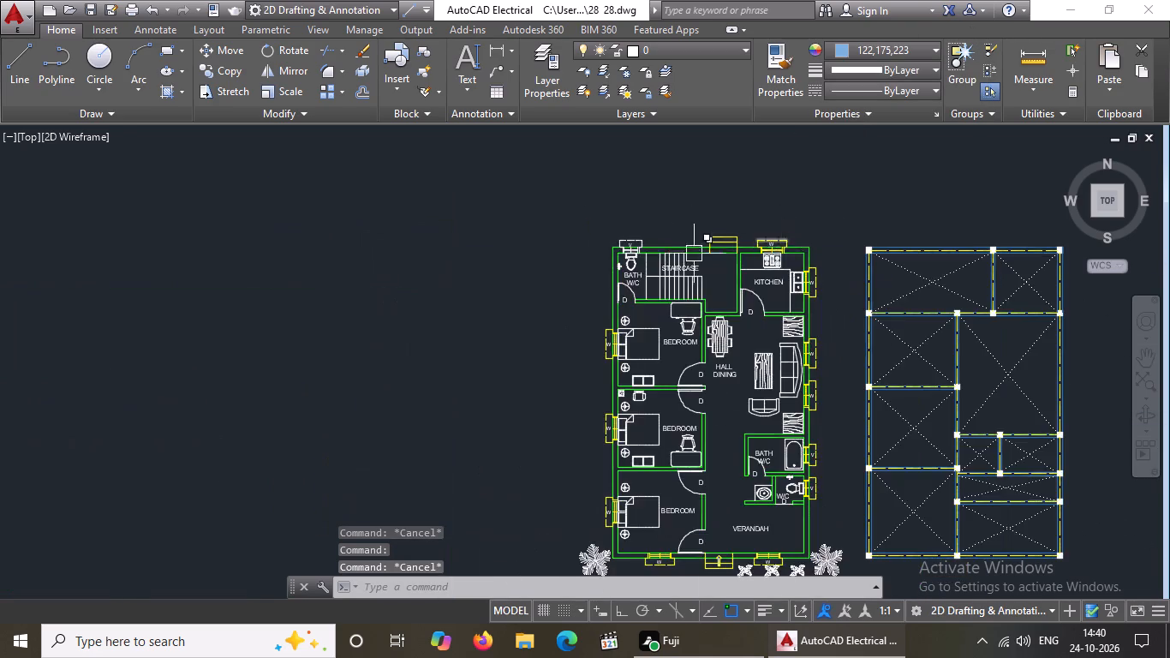
{"action": "scroll", "coordinate": [654, 251], "scroll_direction": "up", "scroll_amount": 3}
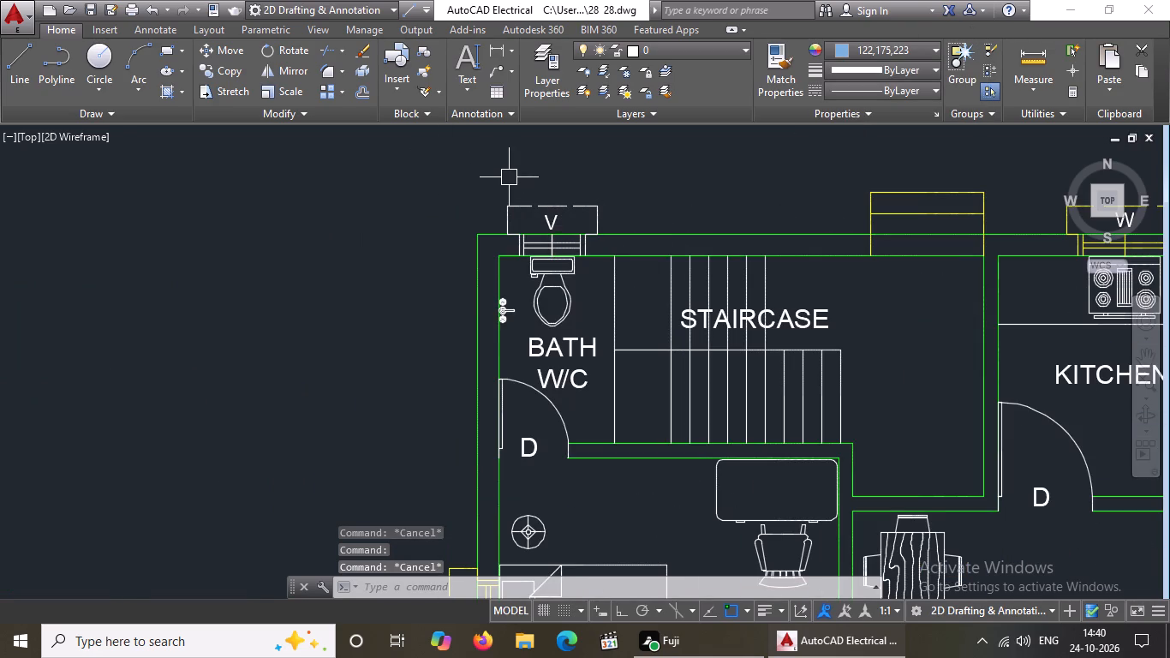
{"action": "left_click", "coordinate": [487, 181]}
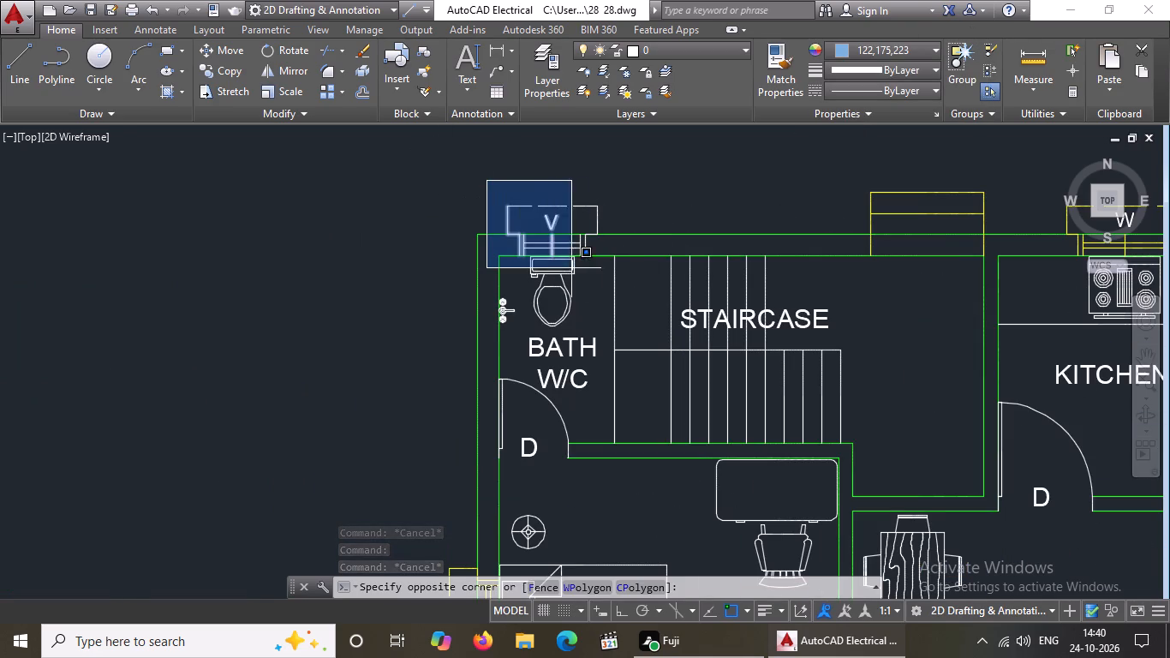
{"action": "left_click", "coordinate": [602, 265]}
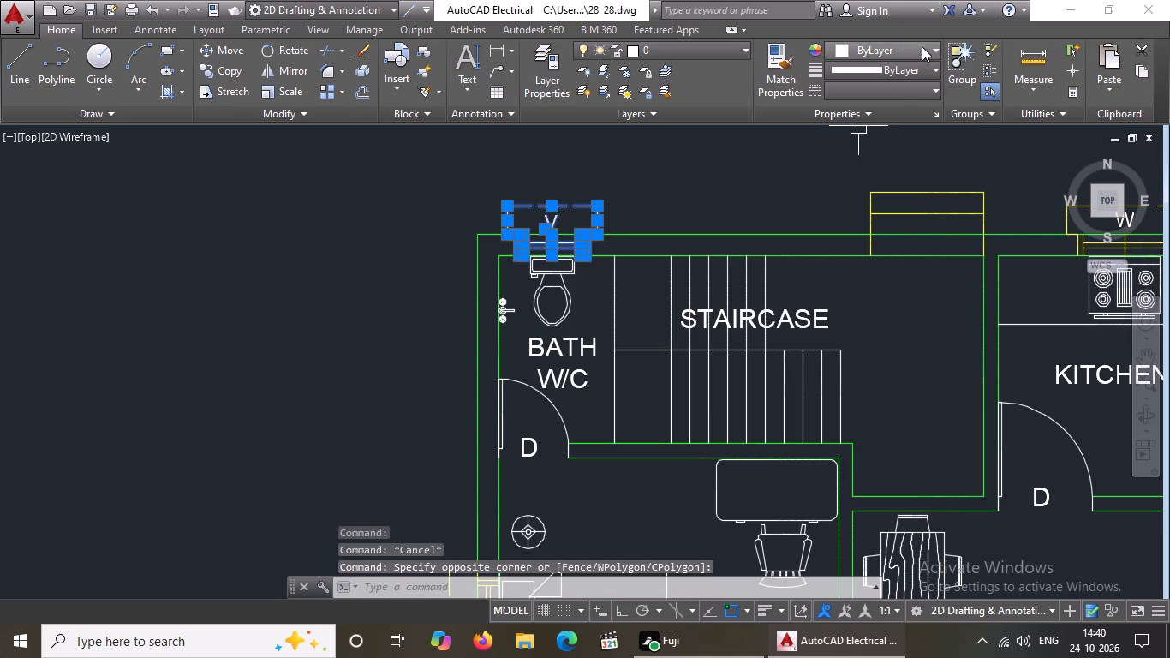
{"action": "left_click", "coordinate": [922, 46]}
{"action": "left_click", "coordinate": [854, 220]}
{"action": "key", "text": "Escape"}
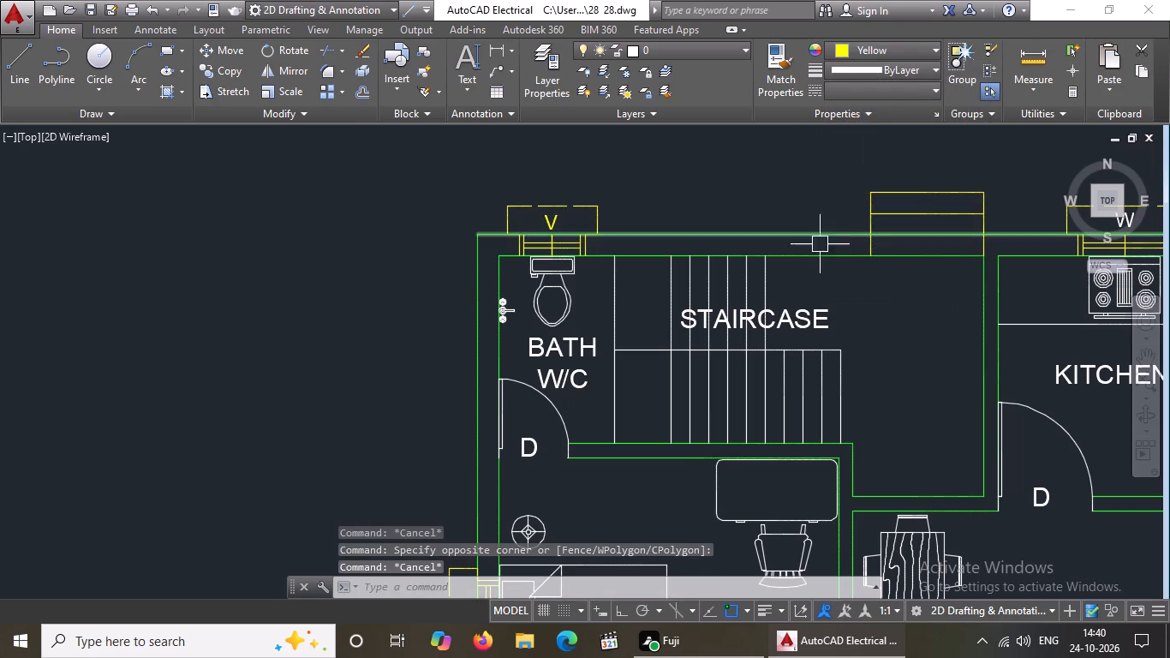
Change the line between the bath and the staircase and the line dividing the two stair flights to yellow.
{"action": "left_click", "coordinate": [616, 306]}
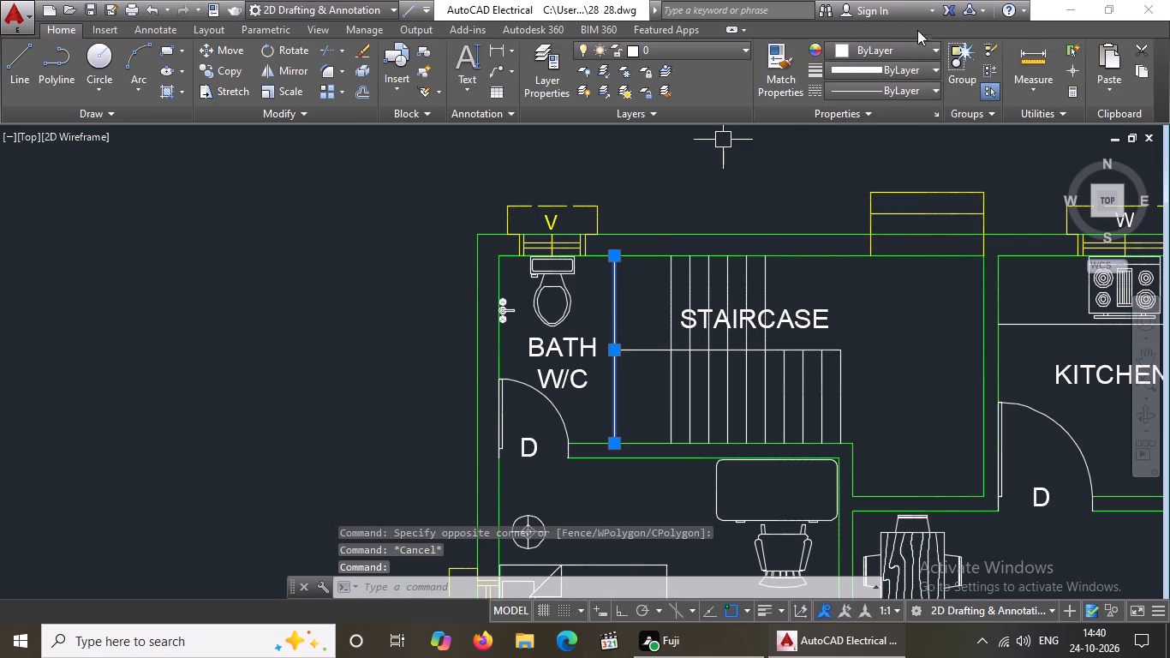
{"action": "left_click", "coordinate": [905, 53]}
{"action": "left_click", "coordinate": [859, 224]}
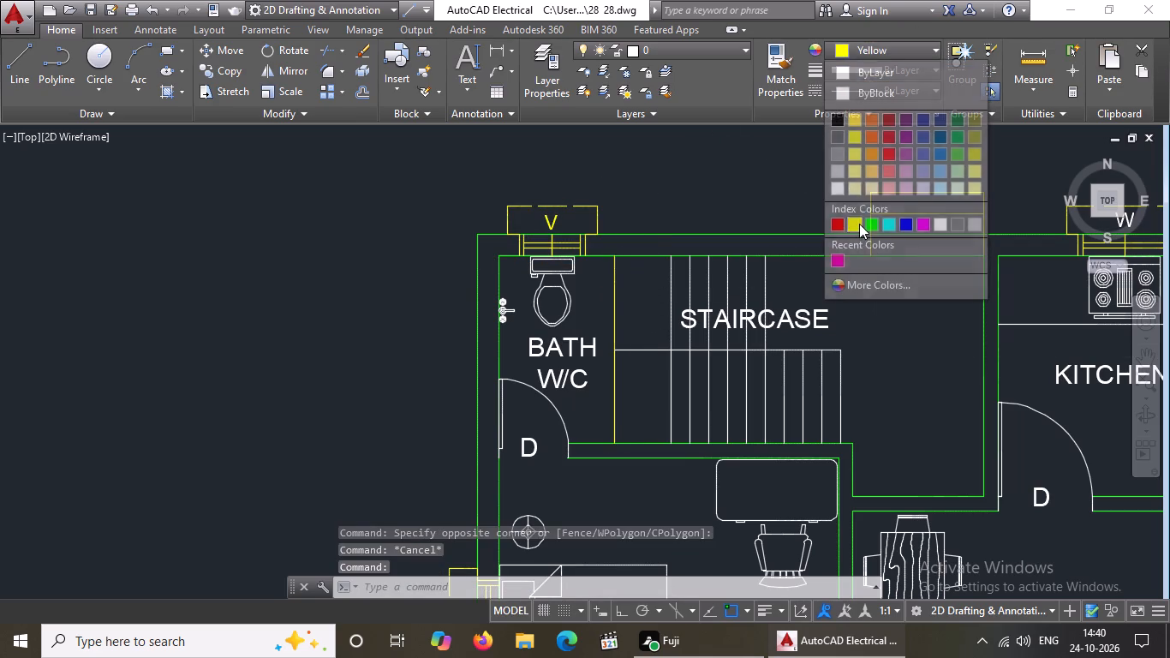
{"action": "key", "text": "Escape"}
{"action": "left_click", "coordinate": [637, 352]}
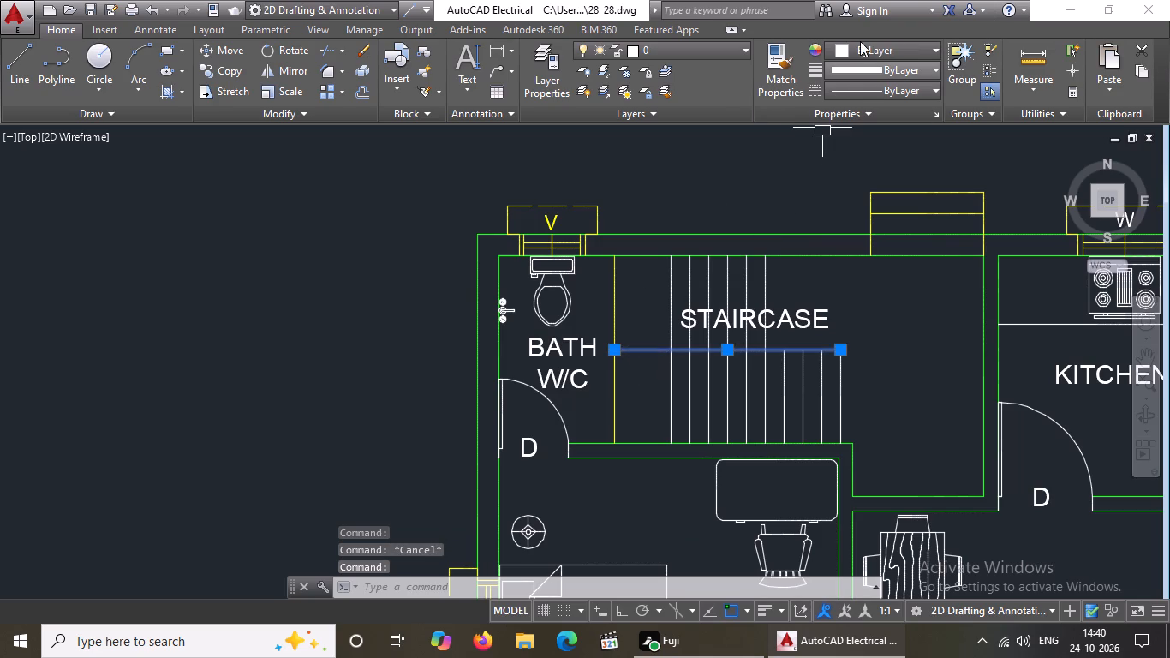
{"action": "left_click", "coordinate": [860, 45]}
{"action": "left_click", "coordinate": [856, 224]}
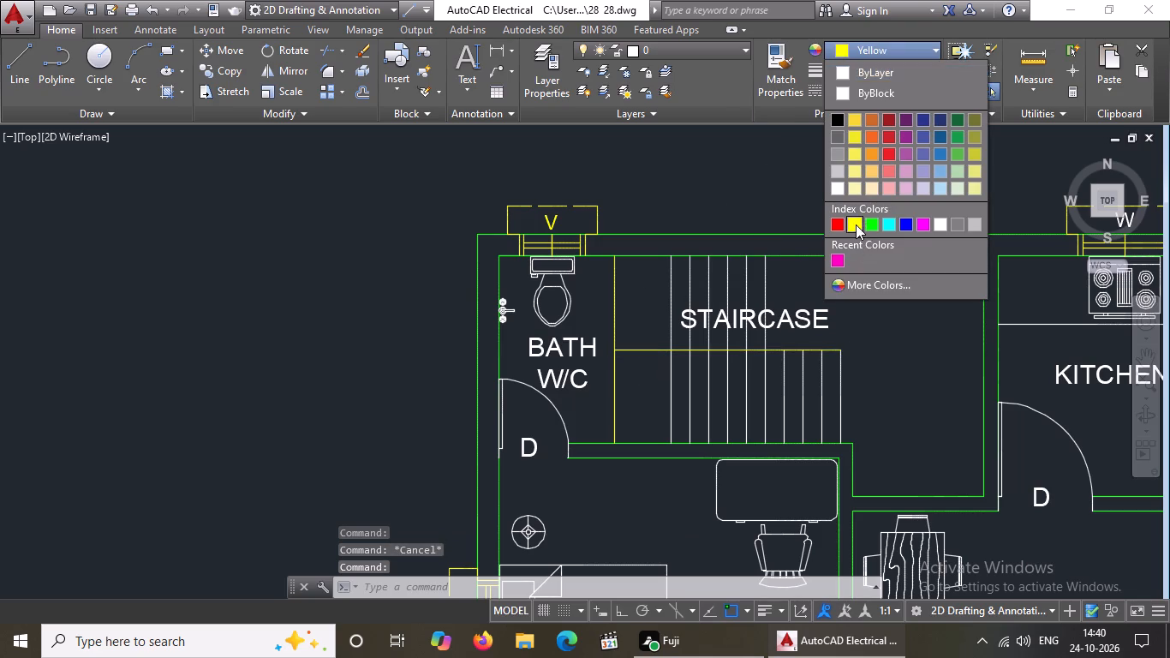
{"action": "key", "text": "Escape"}
Change the three westernmost stair tread lines that cross both flights to yellow.
{"action": "left_click", "coordinate": [675, 281]}
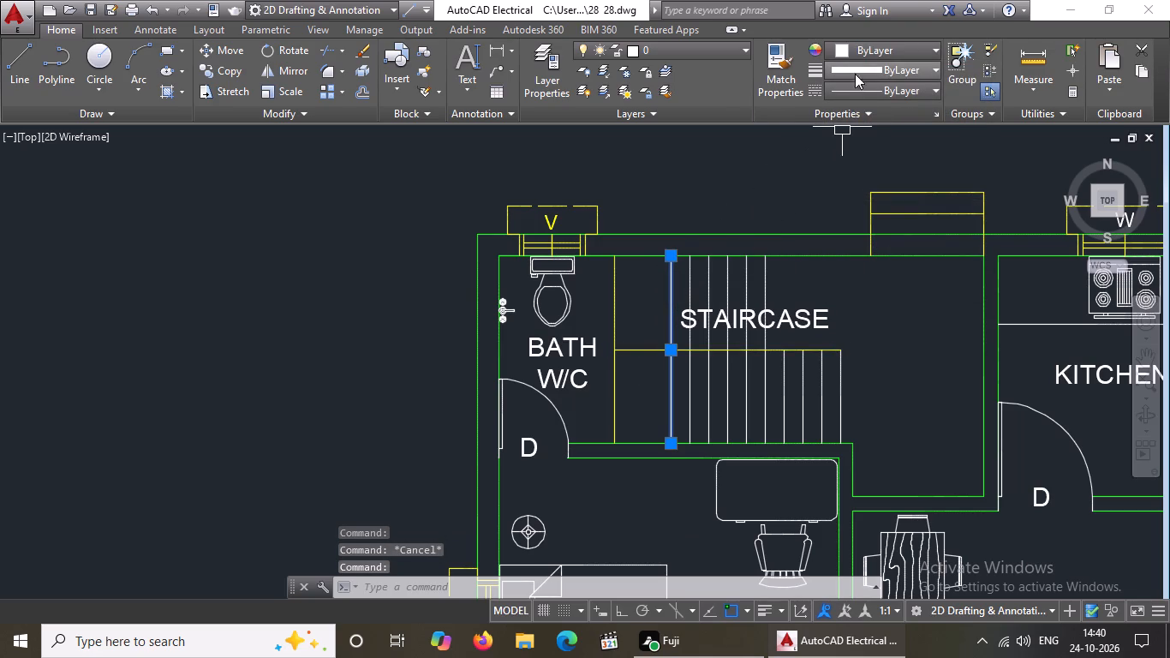
{"action": "left_click", "coordinate": [866, 50]}
{"action": "left_click", "coordinate": [851, 224]}
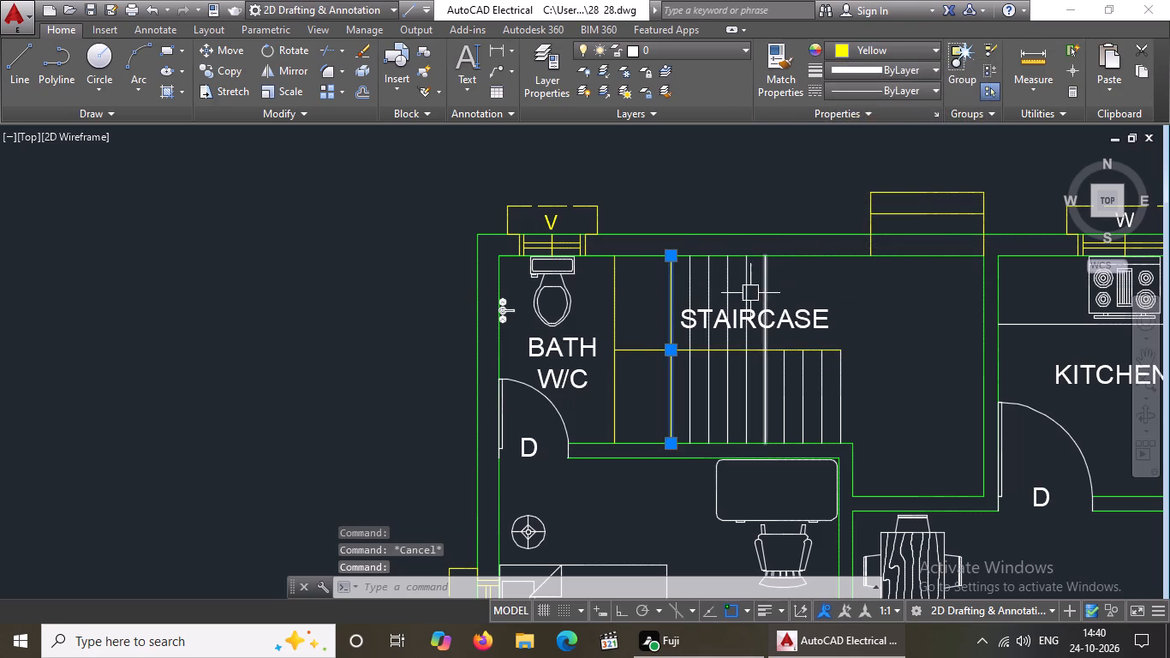
{"action": "key", "text": "Escape"}
{"action": "left_click", "coordinate": [694, 294]}
{"action": "left_click", "coordinate": [895, 49]}
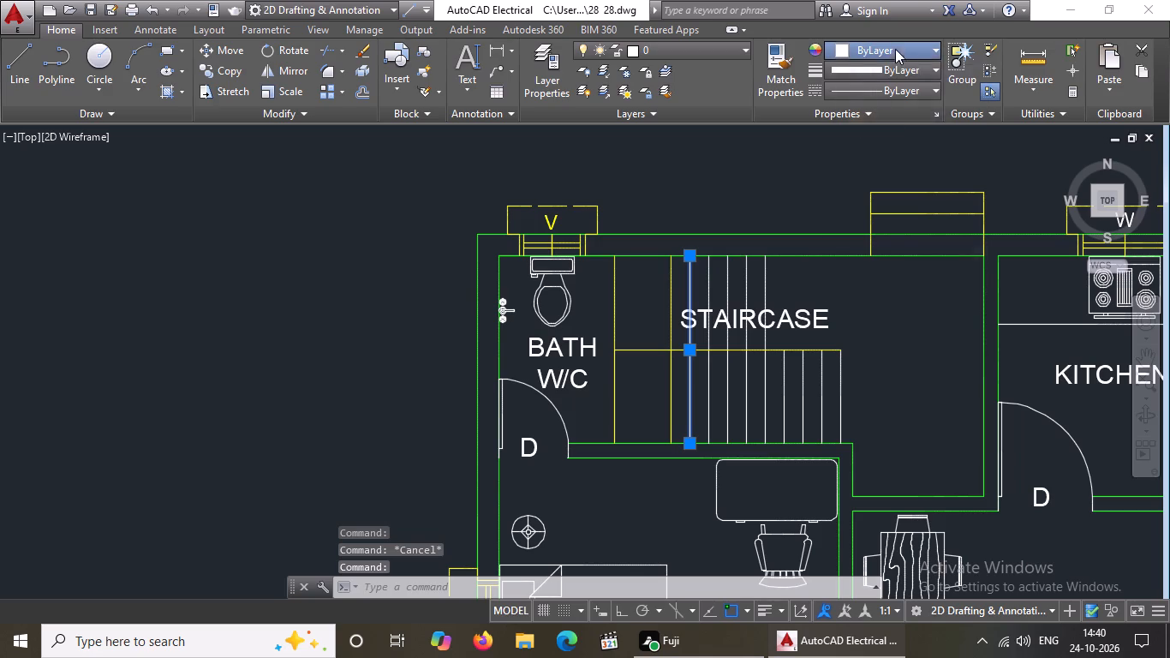
{"action": "left_click", "coordinate": [856, 224]}
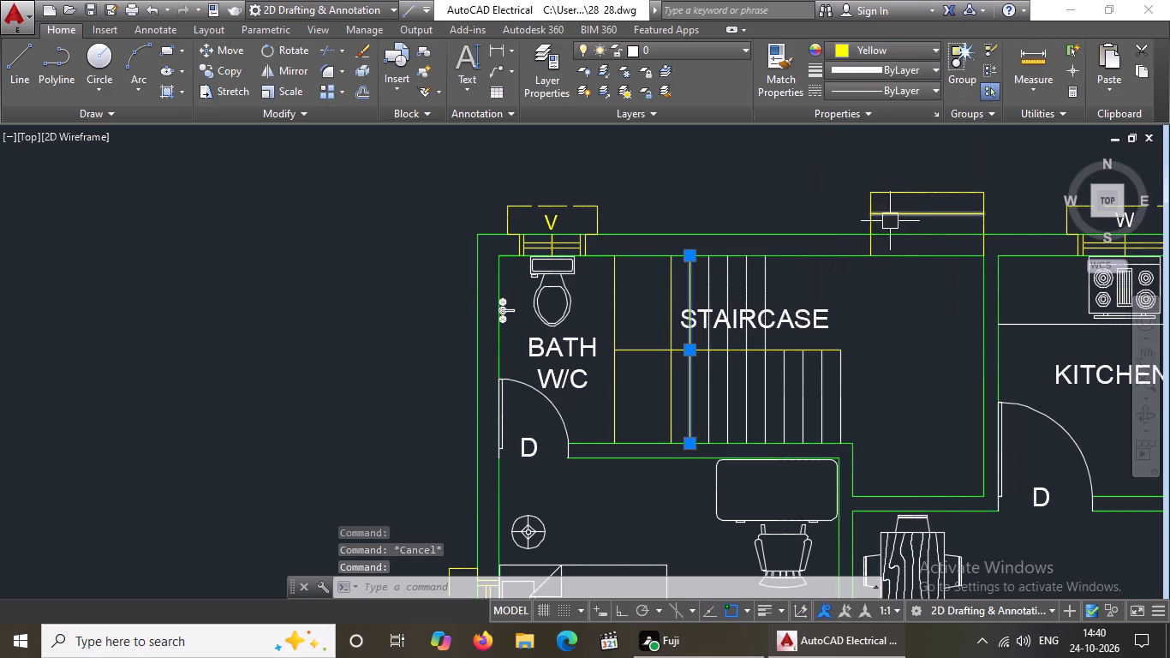
{"action": "left_click", "coordinate": [711, 277]}
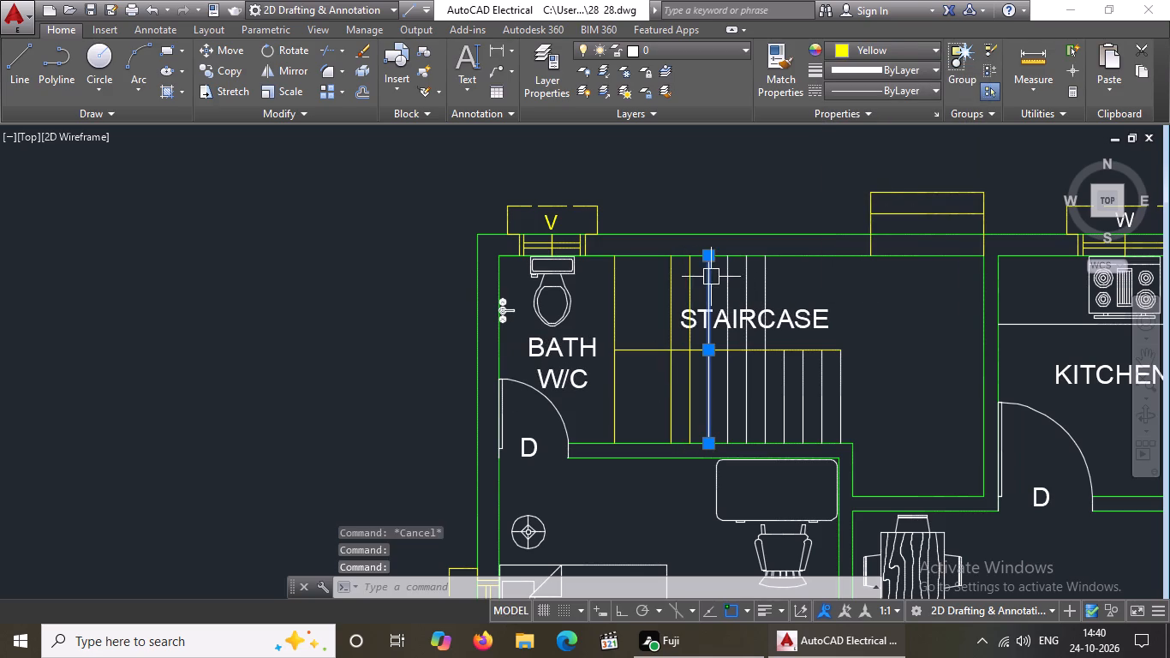
{"action": "left_click", "coordinate": [851, 44]}
{"action": "left_click", "coordinate": [854, 221]}
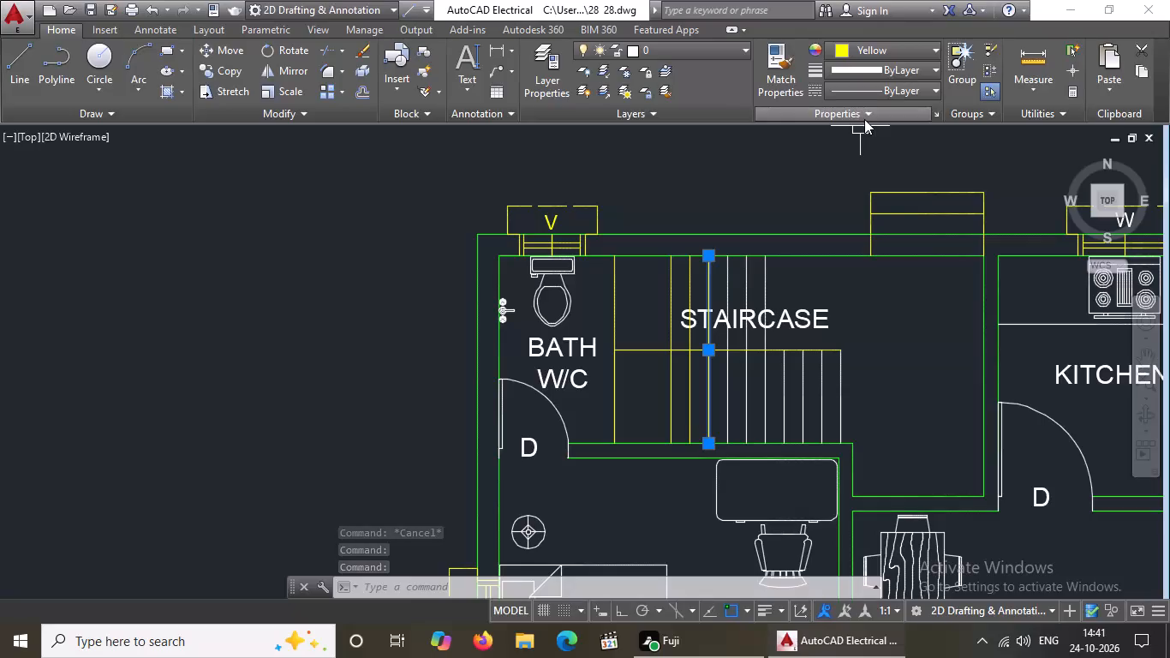
Change the remaining three stair tread lines that cross both flights to yellow.
{"action": "left_click", "coordinate": [726, 286]}
{"action": "left_click", "coordinate": [863, 55]}
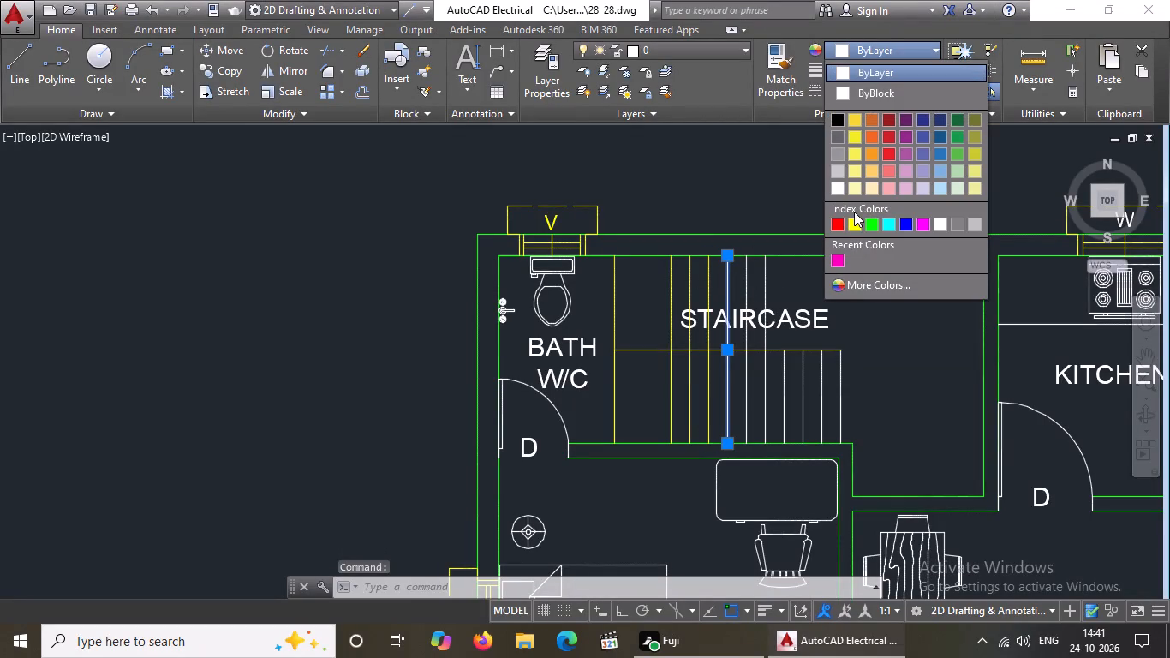
{"action": "left_click", "coordinate": [852, 216]}
{"action": "left_click", "coordinate": [742, 271]}
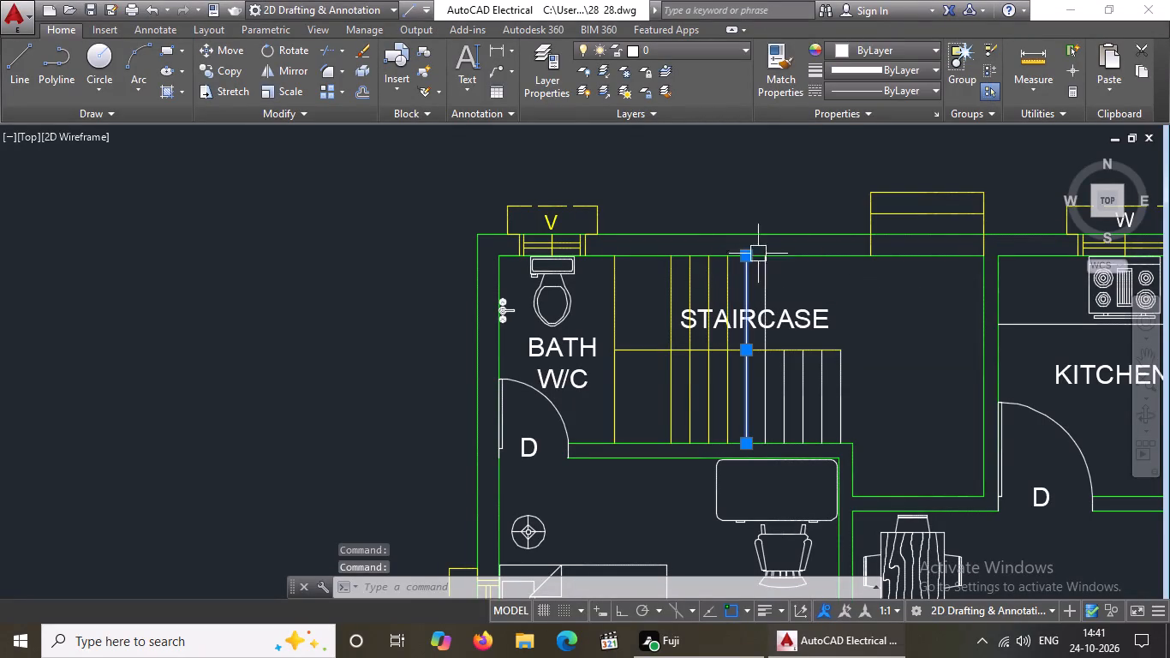
{"action": "left_click", "coordinate": [875, 42]}
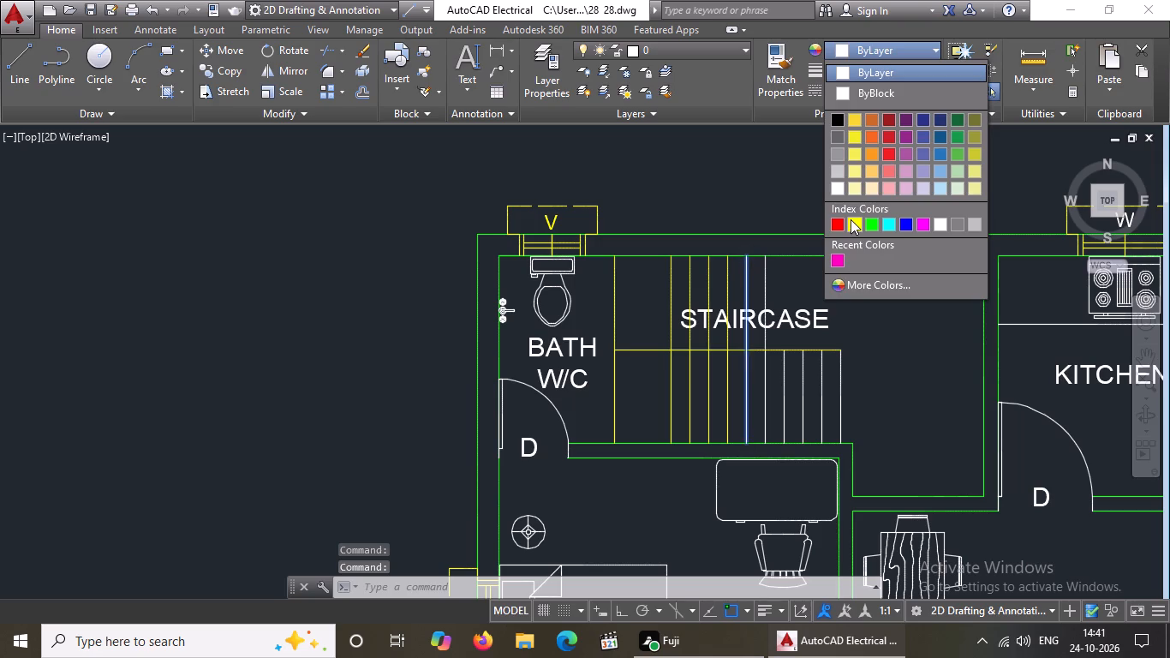
{"action": "left_click", "coordinate": [851, 219]}
{"action": "left_click", "coordinate": [764, 285]}
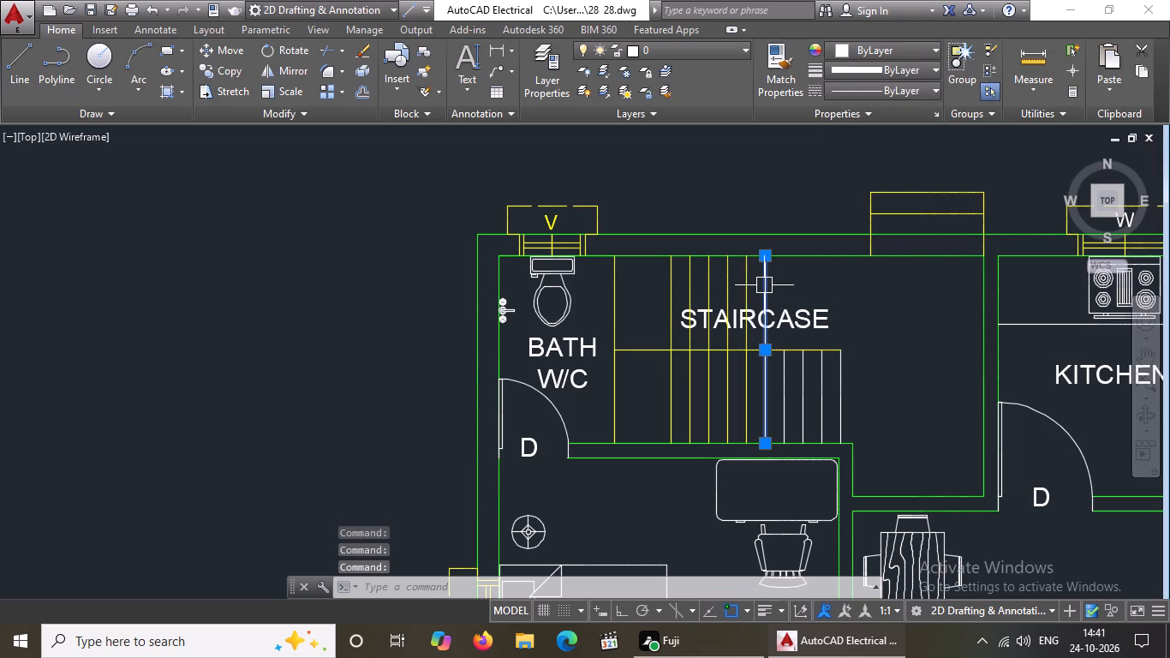
{"action": "left_click", "coordinate": [870, 45]}
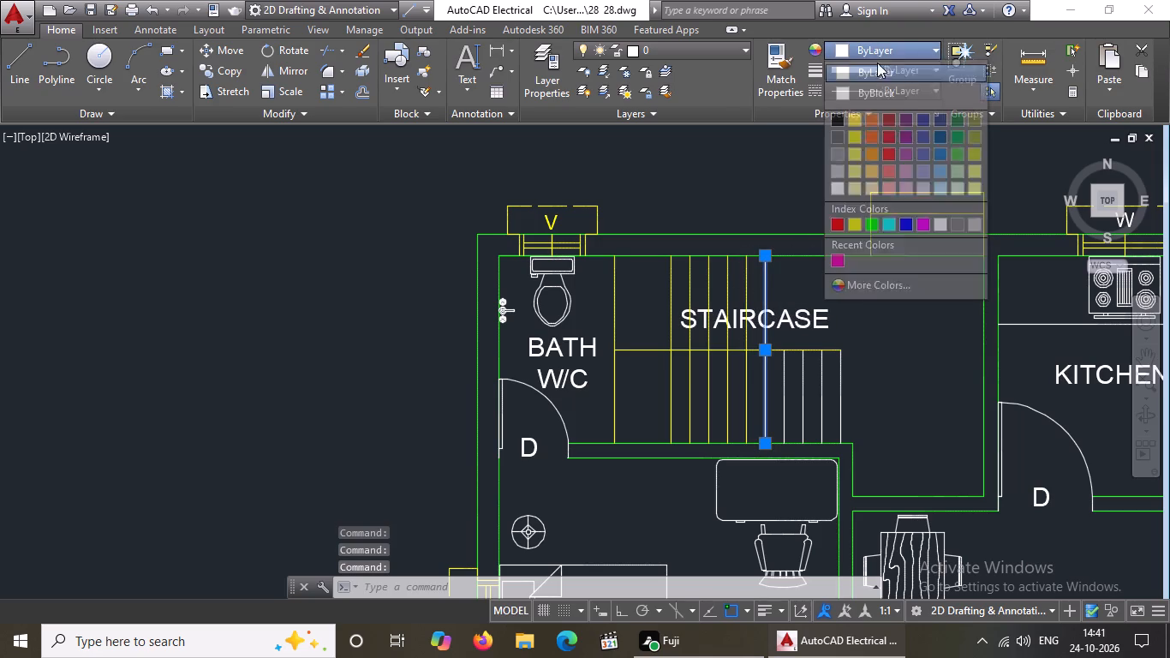
{"action": "left_click", "coordinate": [849, 221]}
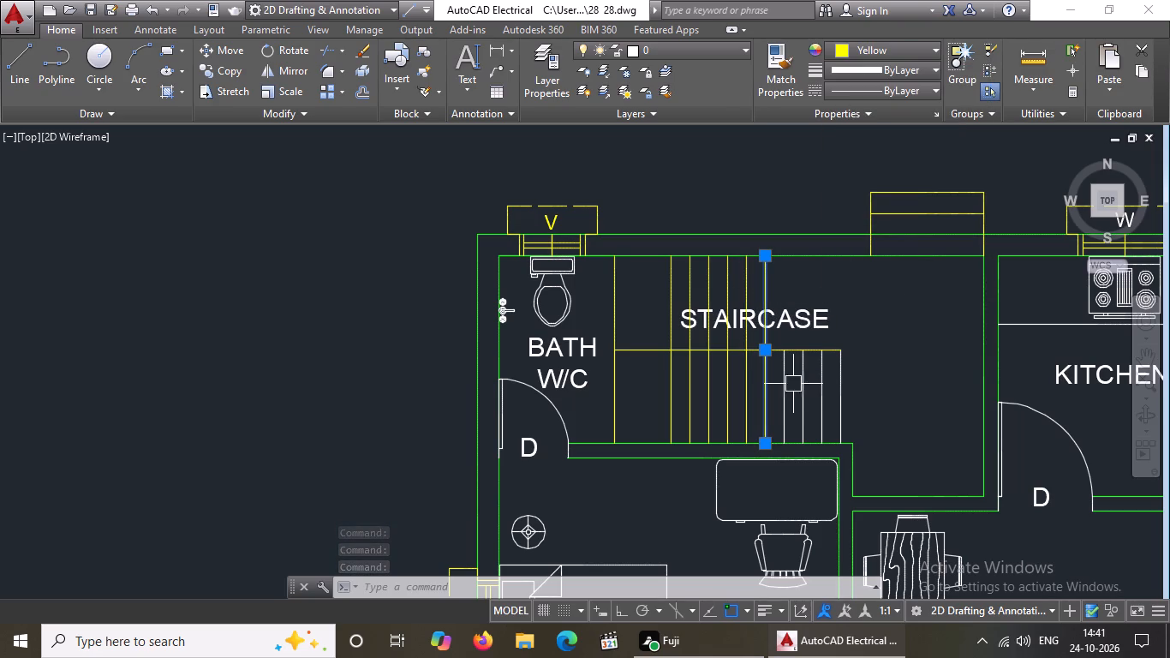
Change the four short tread lines at the east end of the southern stair flight, including the end line, to yellow.
{"action": "left_click", "coordinate": [785, 404]}
{"action": "left_click", "coordinate": [863, 43]}
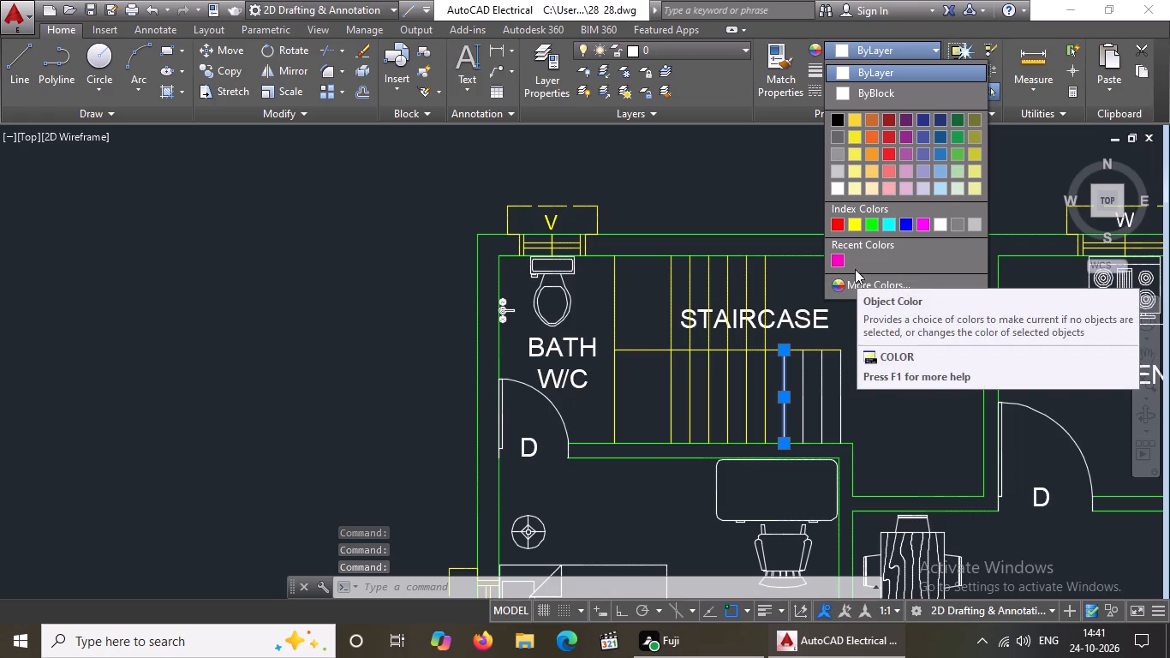
{"action": "left_click", "coordinate": [854, 223]}
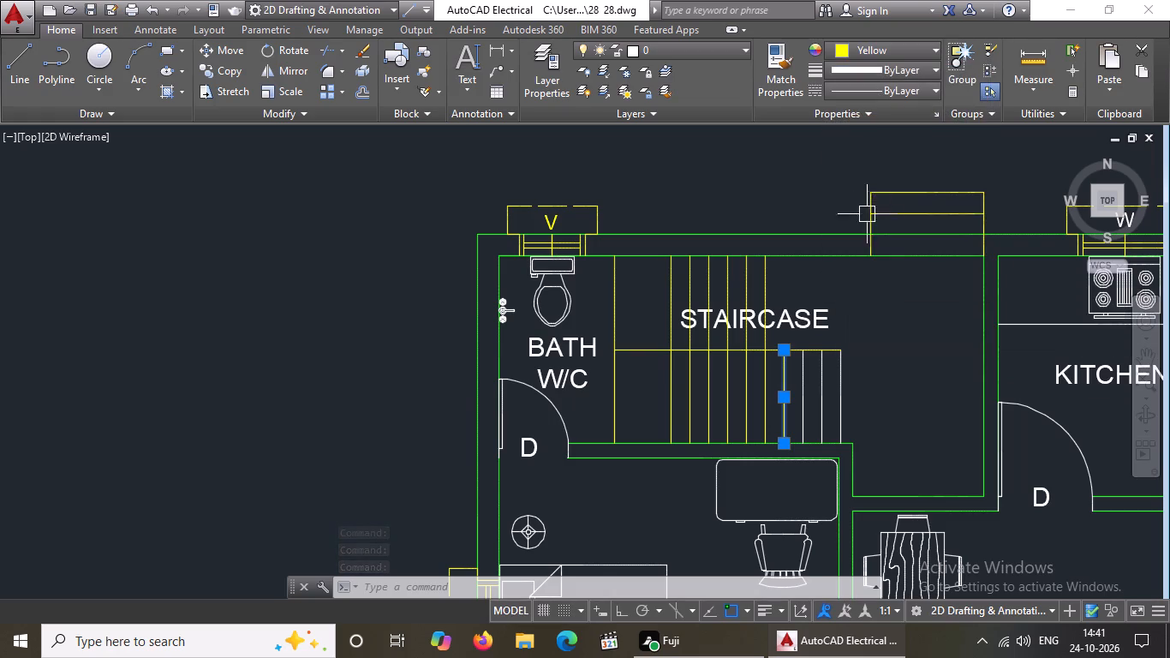
{"action": "left_click", "coordinate": [798, 375]}
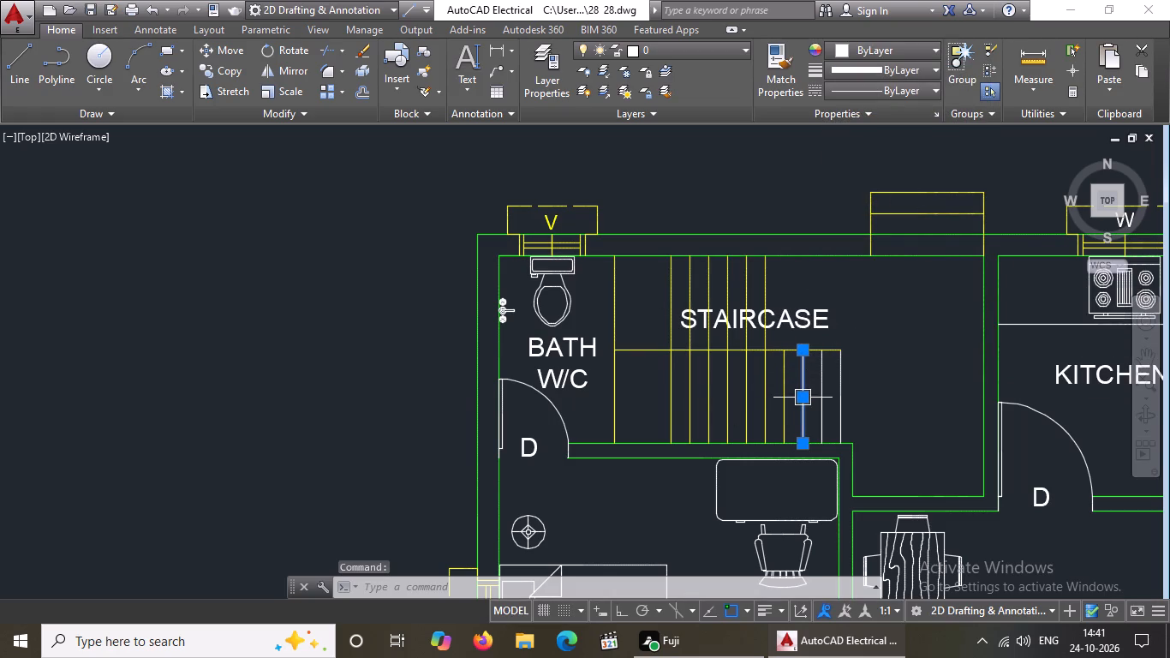
{"action": "left_click", "coordinate": [912, 49]}
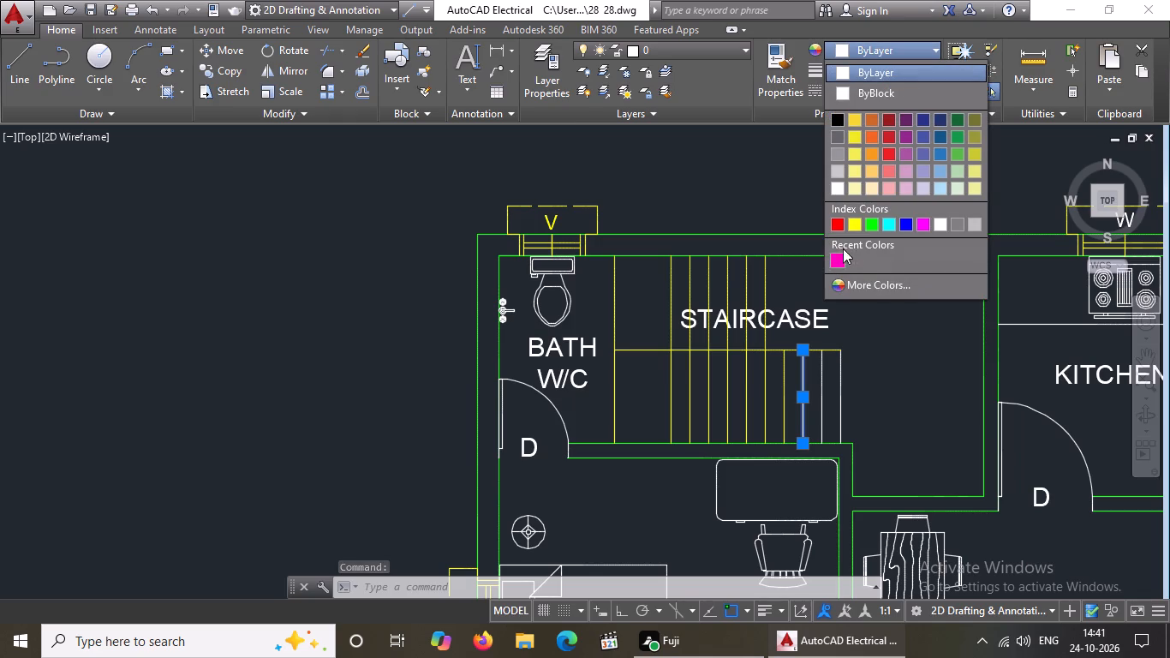
{"action": "left_click", "coordinate": [854, 222]}
{"action": "left_click", "coordinate": [815, 371]}
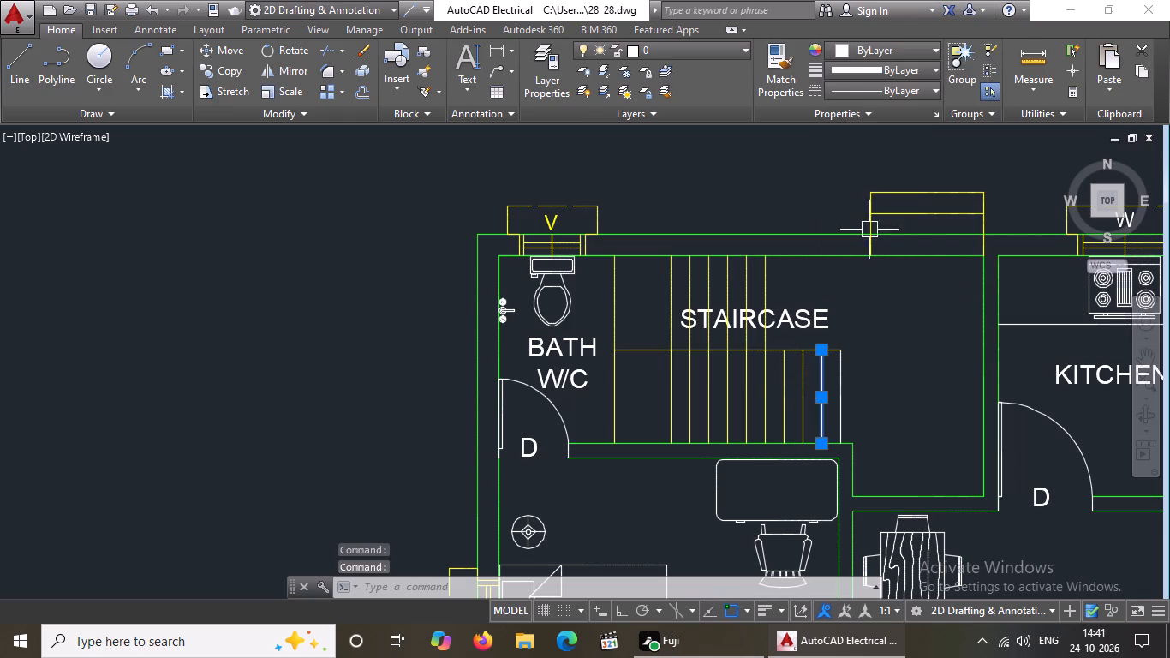
{"action": "left_click", "coordinate": [839, 46]}
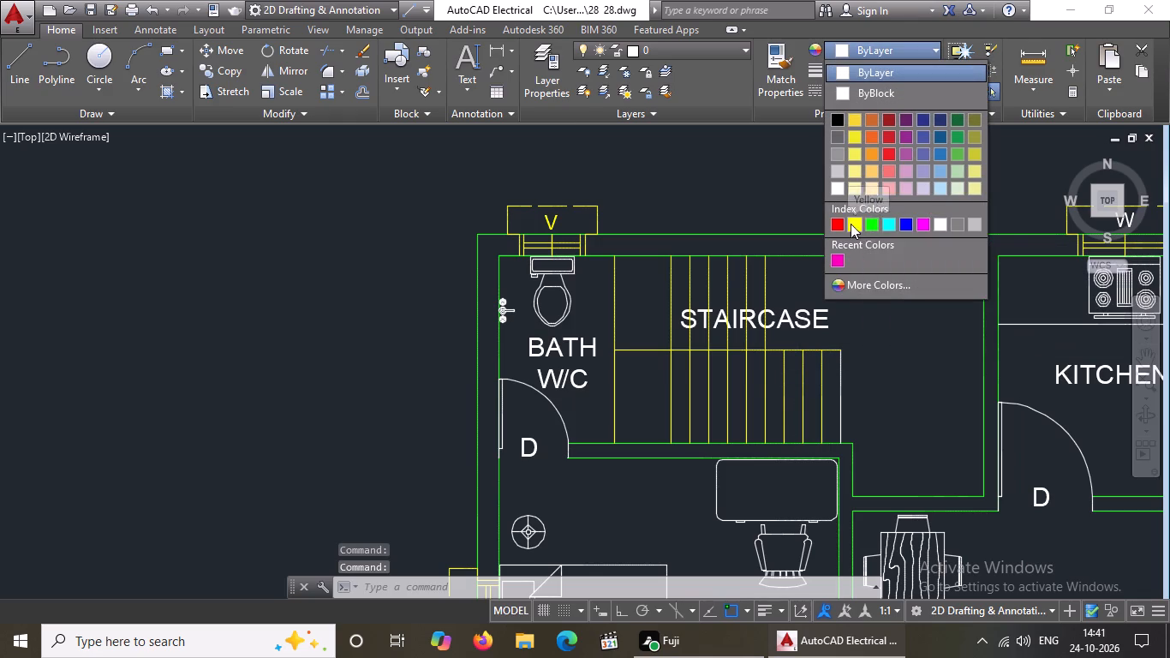
{"action": "left_click", "coordinate": [850, 223]}
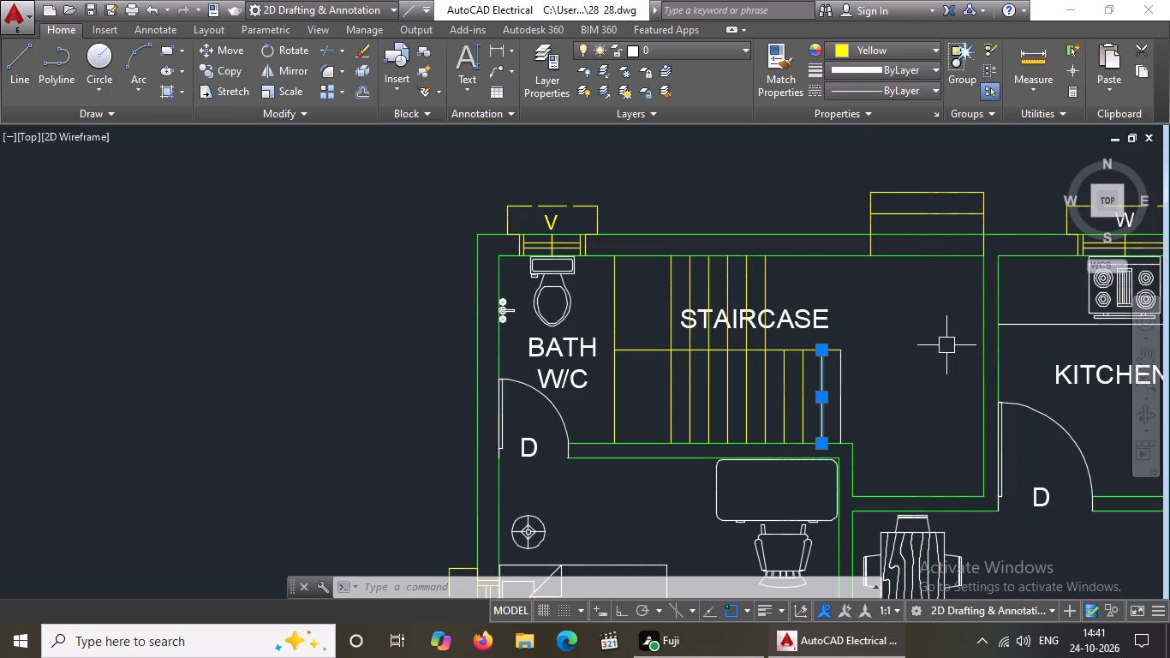
{"action": "left_click", "coordinate": [838, 377]}
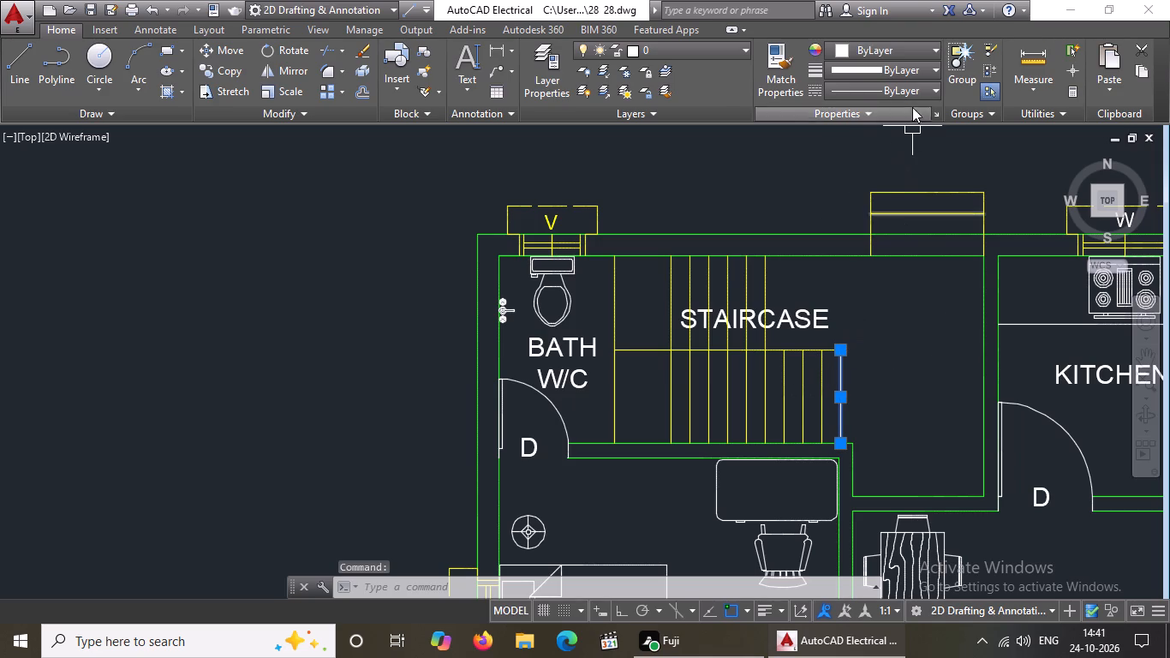
{"action": "left_click", "coordinate": [902, 43]}
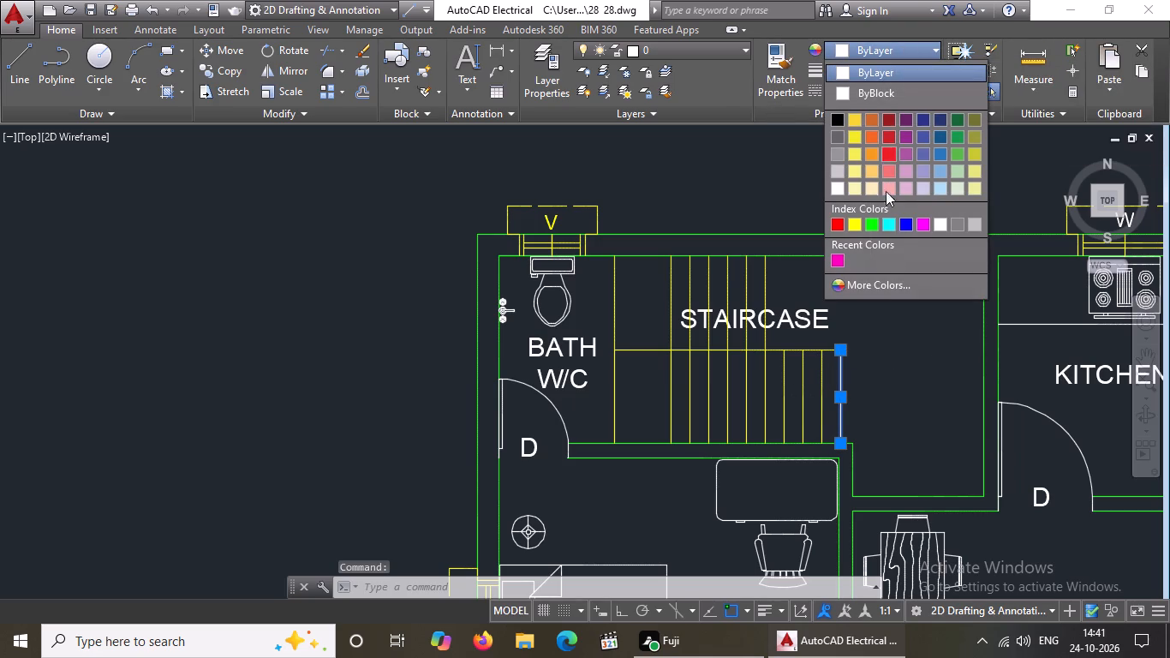
{"action": "left_click", "coordinate": [857, 218]}
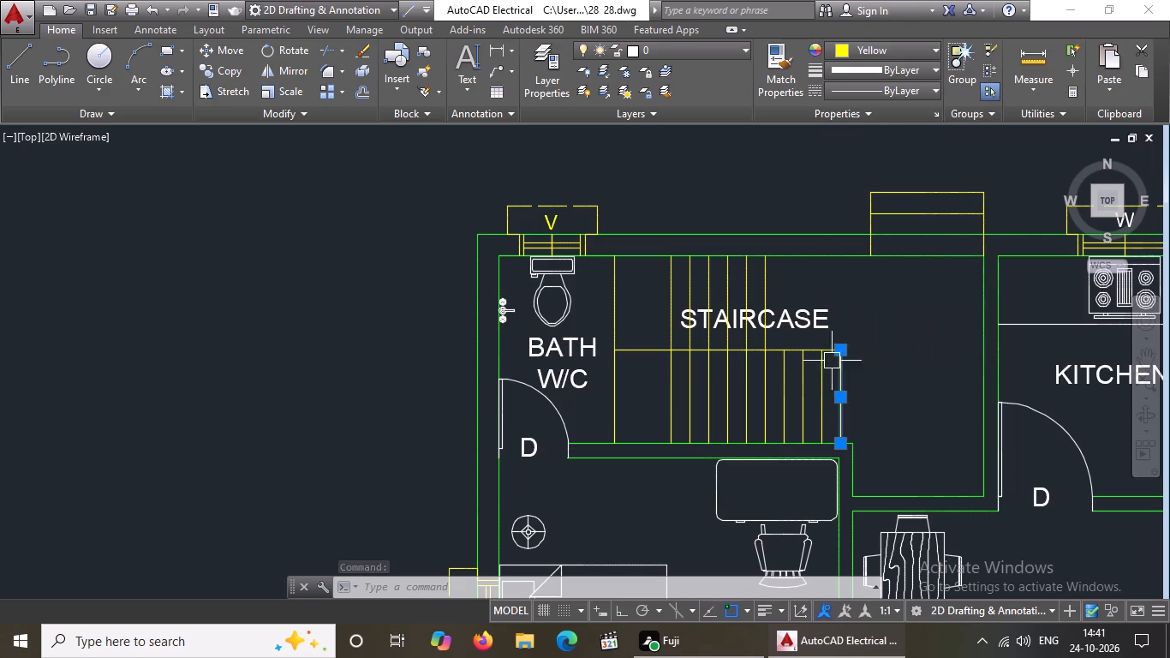
Change both kitchen counter edge lines, the one along the stove side and the one along the sink side, to yellow.
{"action": "scroll", "coordinate": [757, 291], "scroll_direction": "down", "scroll_amount": 5}
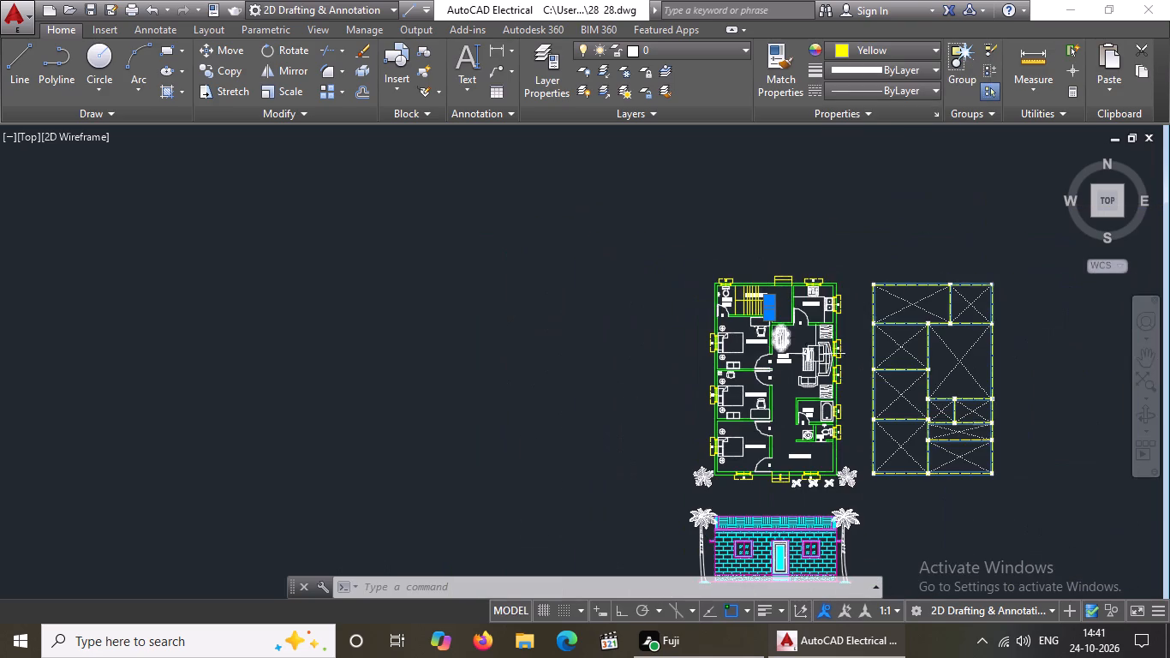
{"action": "scroll", "coordinate": [826, 355], "scroll_direction": "up", "scroll_amount": 3}
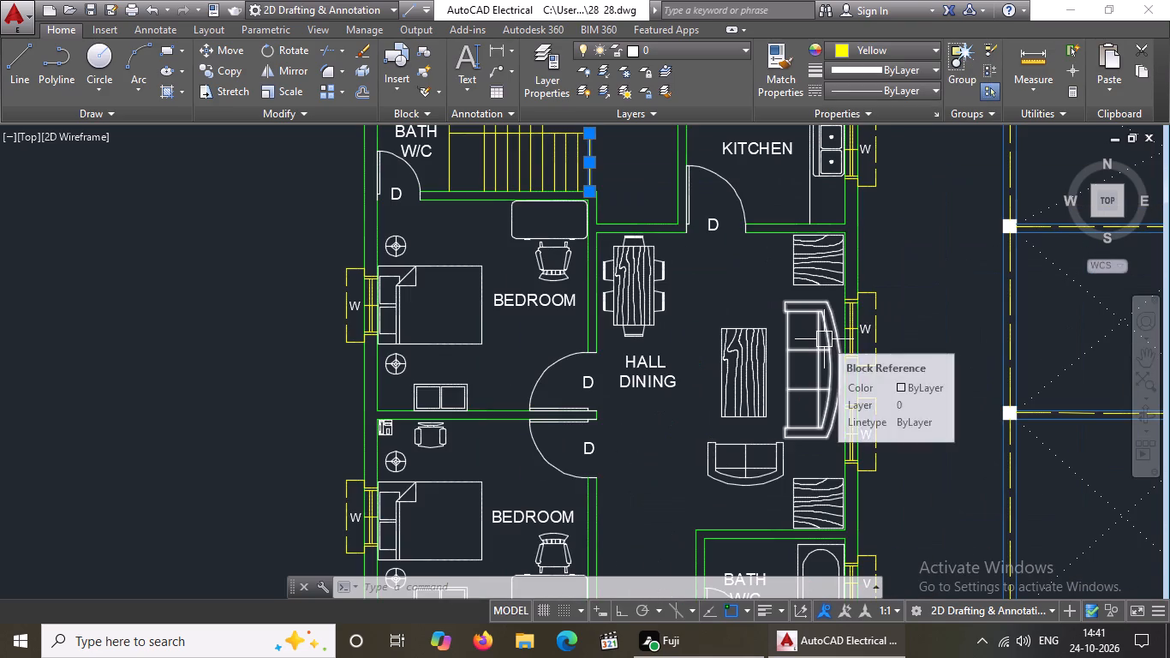
{"action": "scroll", "coordinate": [824, 338], "scroll_direction": "down", "scroll_amount": 2}
{"action": "scroll", "coordinate": [818, 245], "scroll_direction": "up", "scroll_amount": 2}
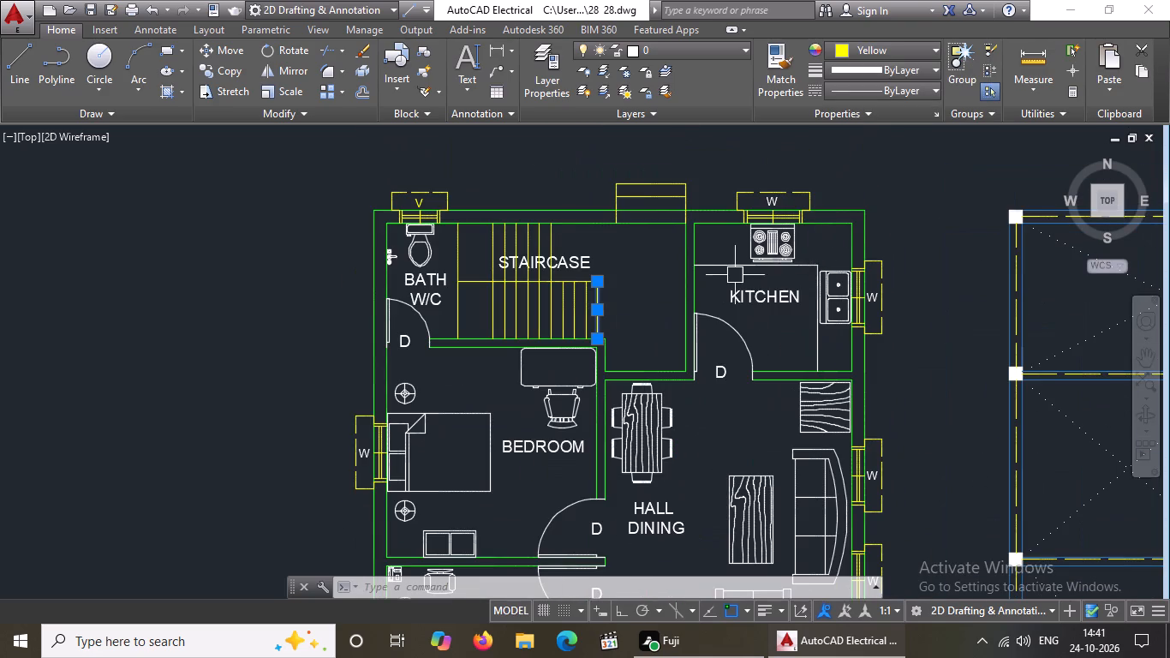
{"action": "left_click", "coordinate": [730, 267]}
{"action": "left_click", "coordinate": [867, 42]}
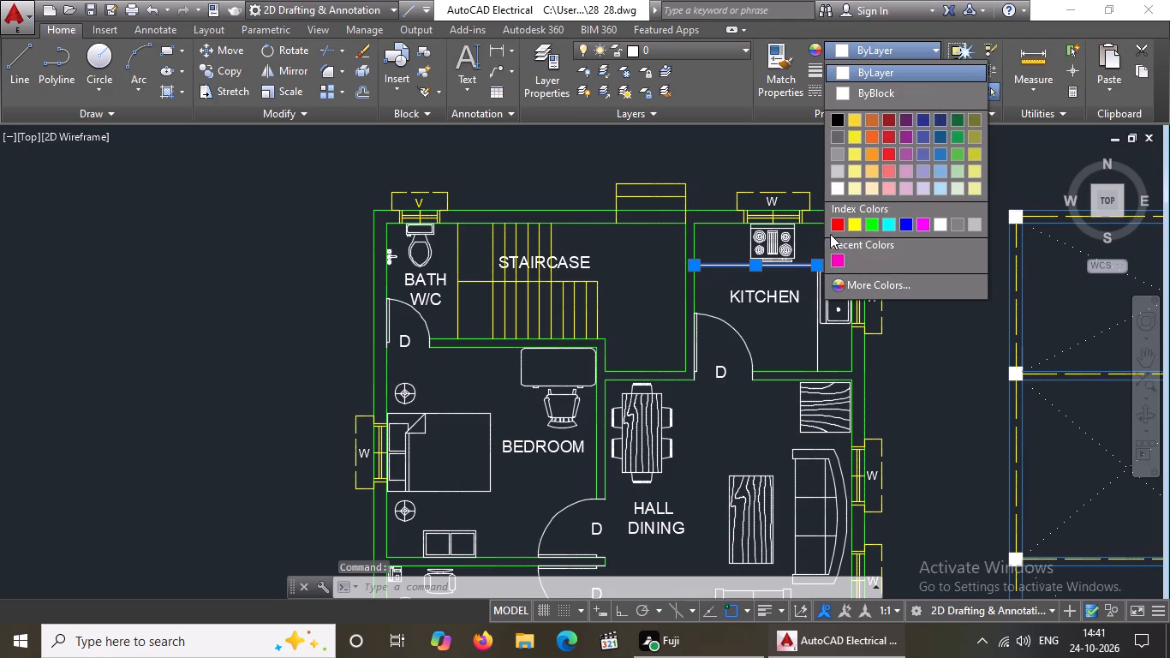
{"action": "left_click", "coordinate": [858, 226]}
{"action": "left_click", "coordinate": [820, 344]}
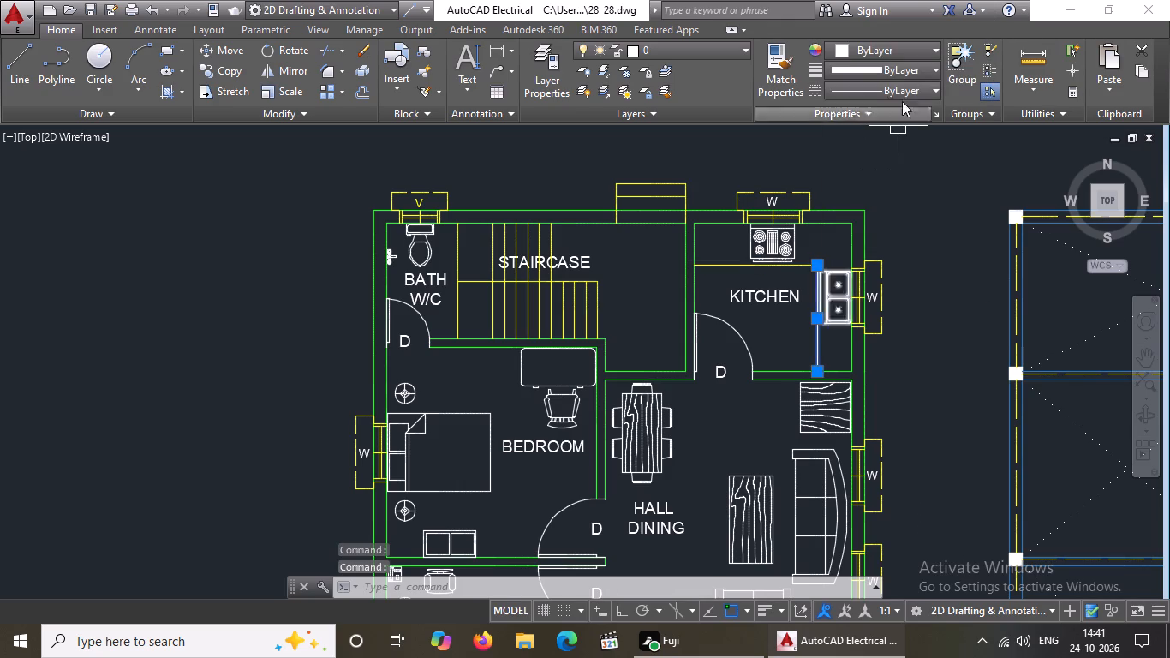
{"action": "left_click", "coordinate": [862, 52]}
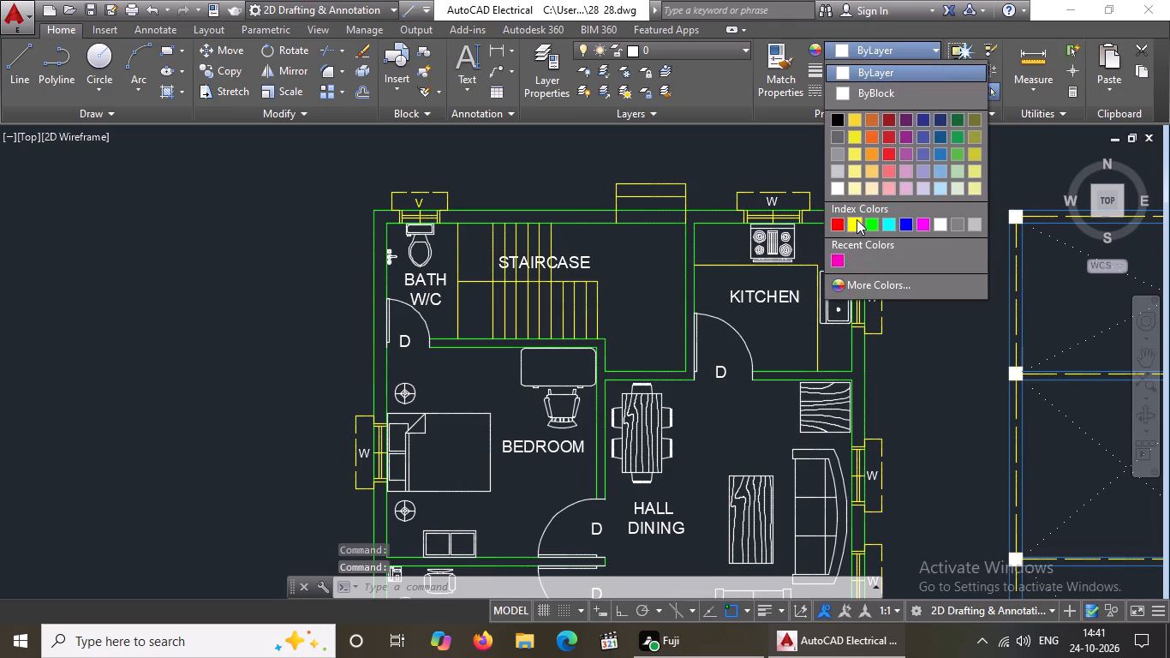
{"action": "left_click", "coordinate": [857, 219]}
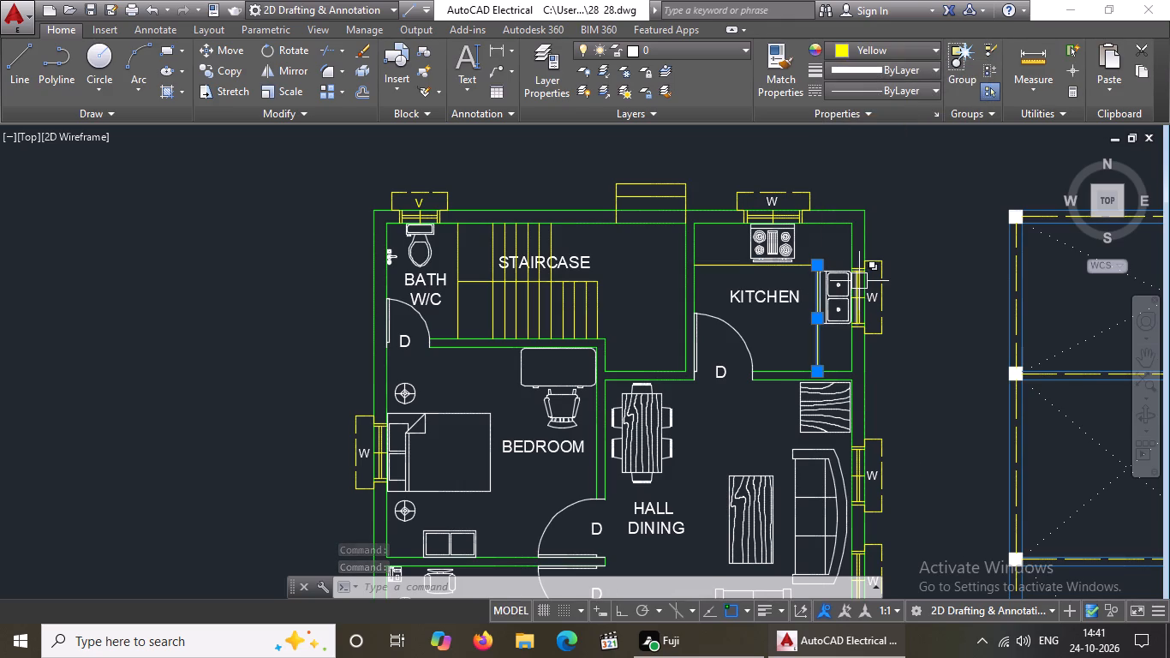
Change the D door label and the V ventilator label of the bath beside the staircase to cyan.
{"action": "scroll", "coordinate": [391, 360], "scroll_direction": "up", "scroll_amount": 2}
{"action": "left_click", "coordinate": [408, 324]}
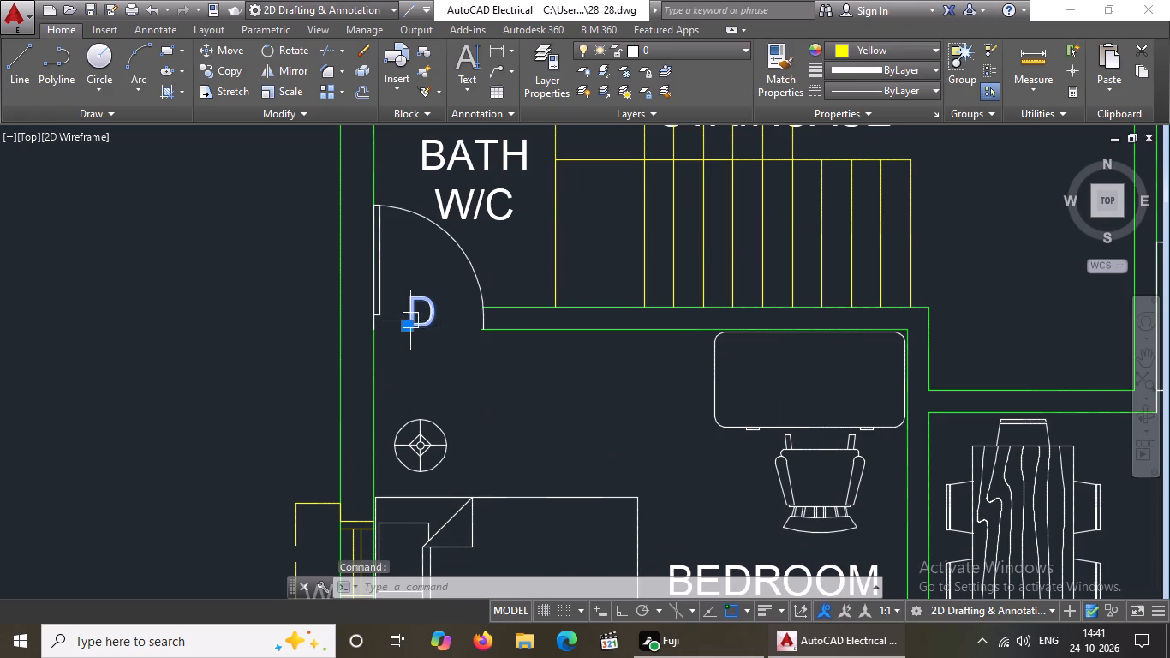
{"action": "left_click", "coordinate": [850, 50]}
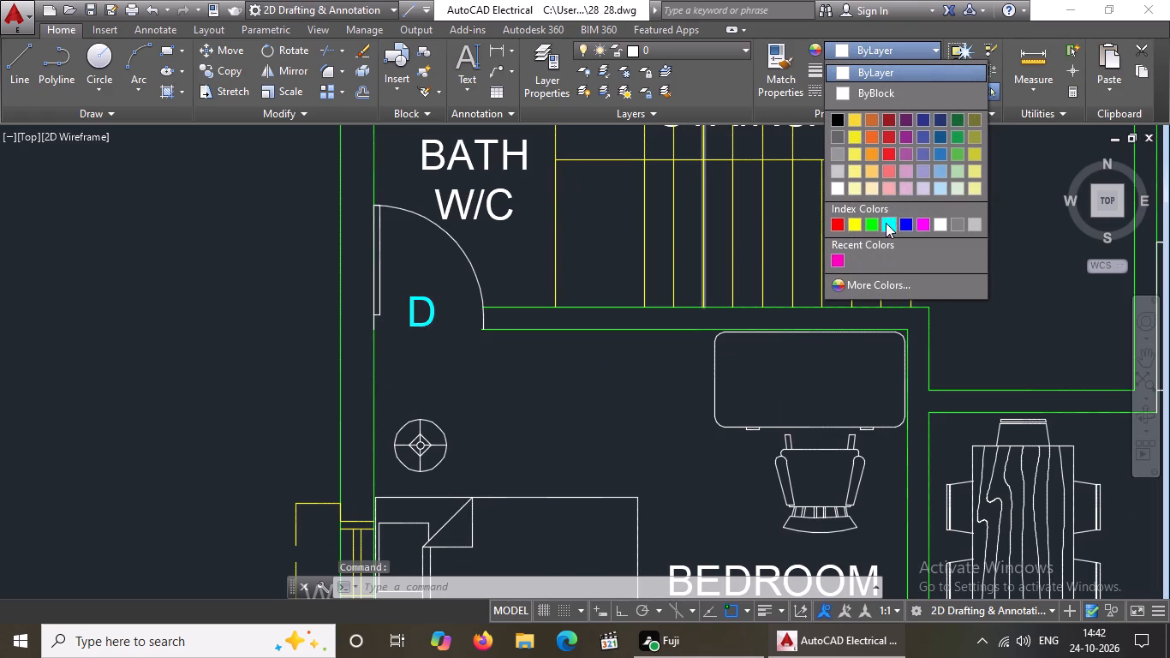
{"action": "left_click", "coordinate": [886, 223]}
{"action": "scroll", "coordinate": [729, 388], "scroll_direction": "down", "scroll_amount": 3}
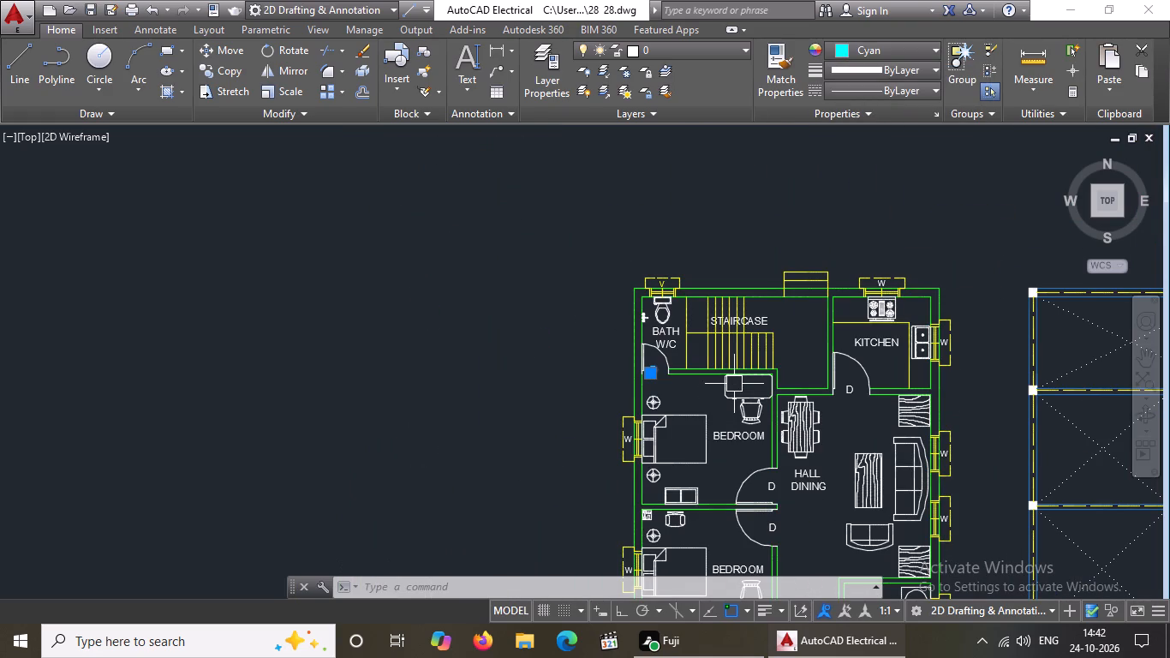
{"action": "scroll", "coordinate": [698, 248], "scroll_direction": "up", "scroll_amount": 2}
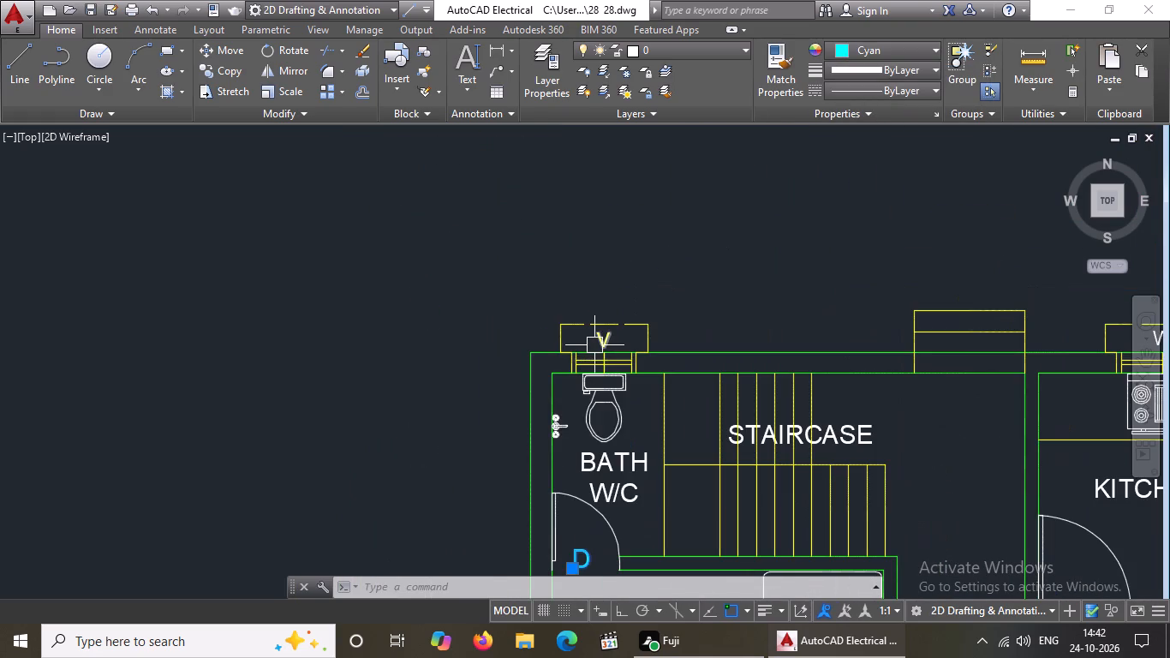
{"action": "scroll", "coordinate": [594, 345], "scroll_direction": "up", "scroll_amount": 1}
{"action": "left_click", "coordinate": [600, 337]}
{"action": "left_click", "coordinate": [896, 44]}
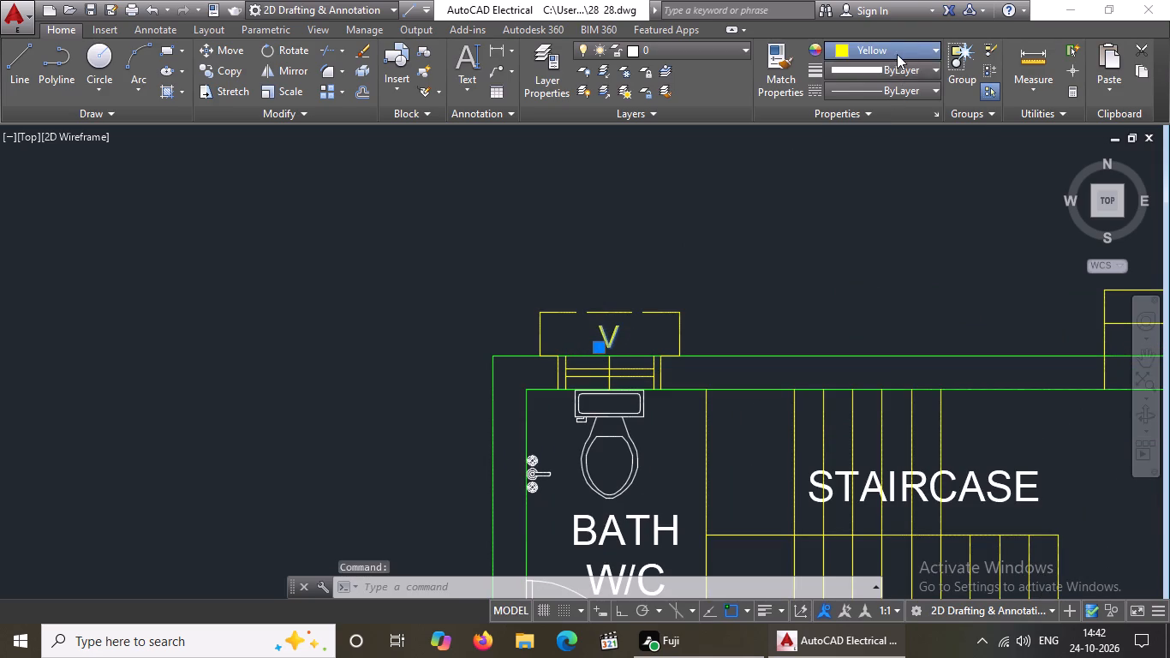
{"action": "left_click", "coordinate": [890, 220]}
Change the W label of the window in the kitchen's north wall to cyan.
{"action": "scroll", "coordinate": [753, 344], "scroll_direction": "down", "scroll_amount": 2}
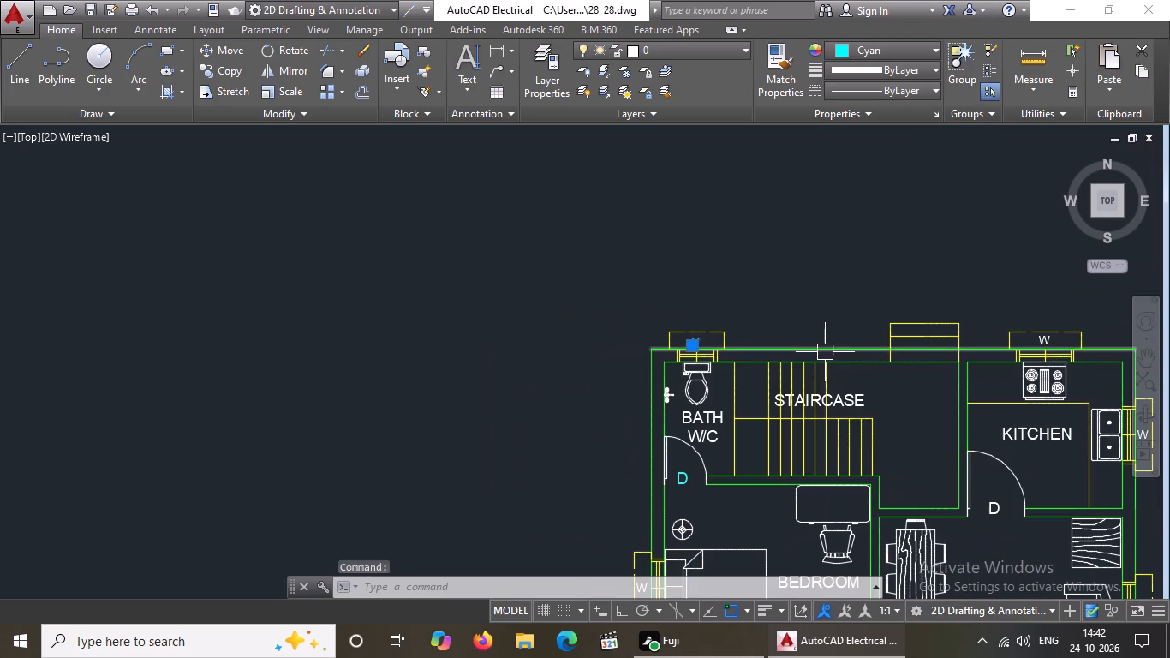
{"action": "scroll", "coordinate": [1068, 338], "scroll_direction": "down", "scroll_amount": 1}
{"action": "scroll", "coordinate": [1107, 337], "scroll_direction": "up", "scroll_amount": 3}
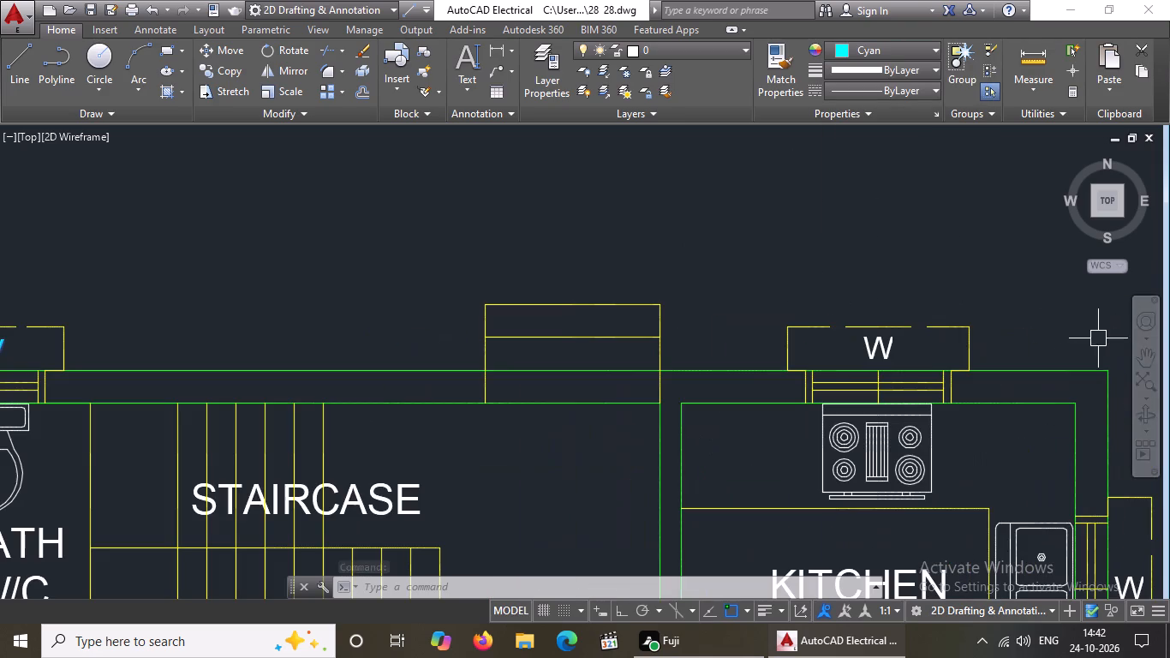
{"action": "left_click", "coordinate": [892, 352]}
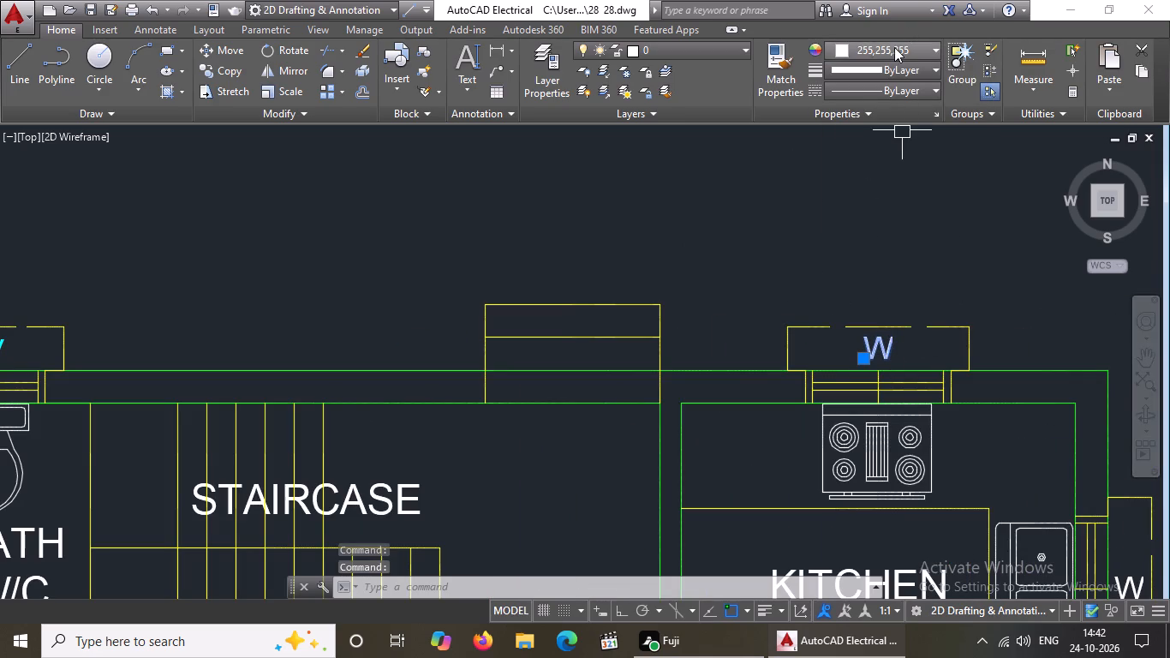
{"action": "left_click", "coordinate": [894, 47]}
{"action": "left_click", "coordinate": [888, 221]}
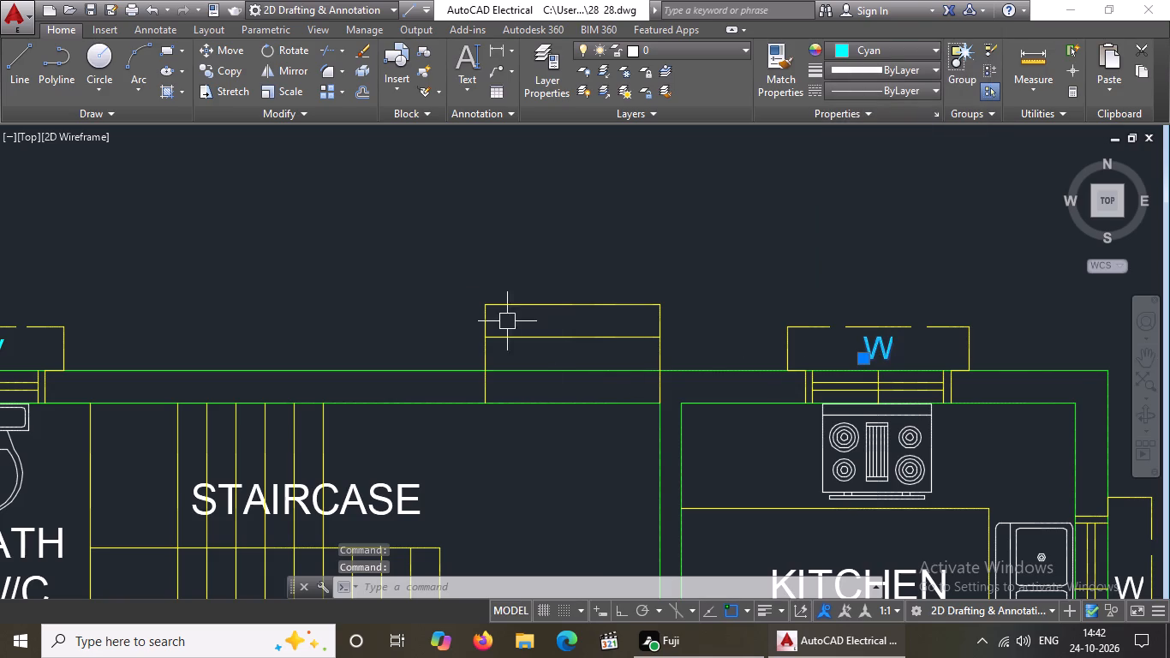
Change the outer edge and both short side edges of the outermost entrance step on the north wall to cyan.
{"action": "left_click", "coordinate": [501, 303]}
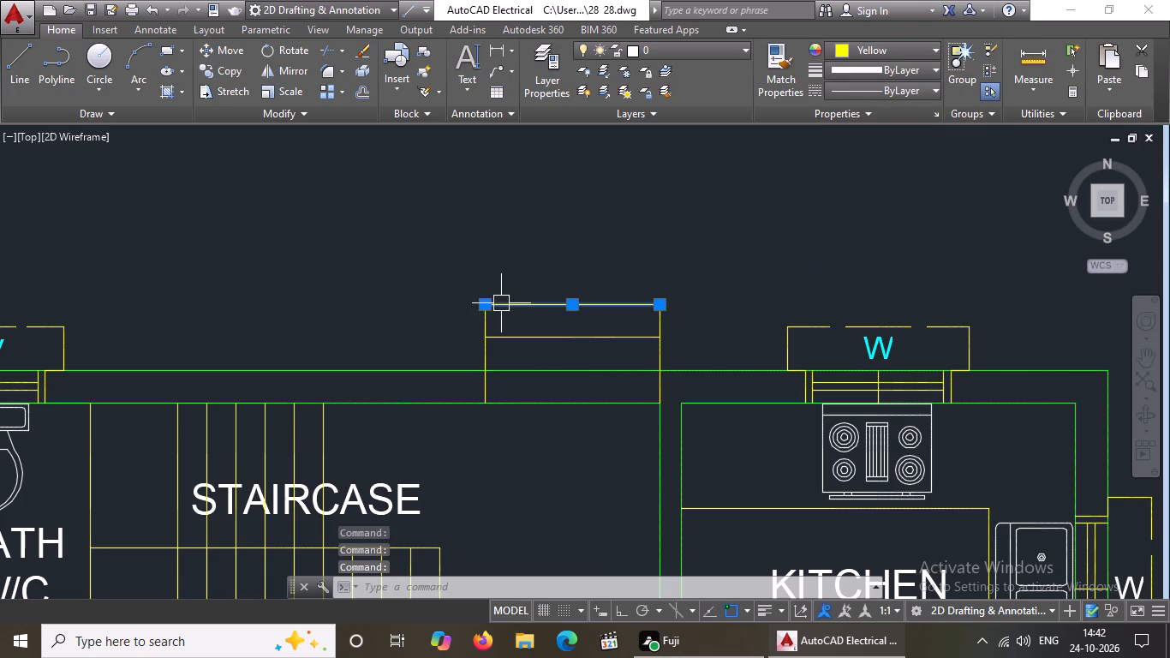
{"action": "left_click", "coordinate": [922, 48]}
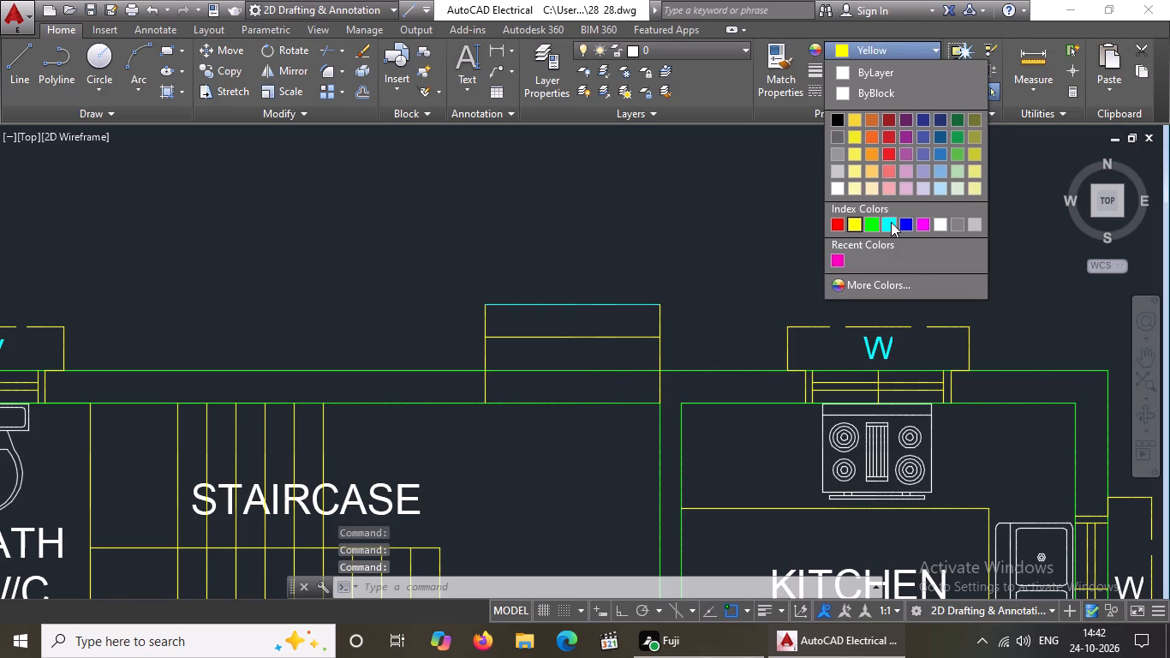
{"action": "left_click", "coordinate": [892, 222]}
{"action": "left_click", "coordinate": [659, 328]}
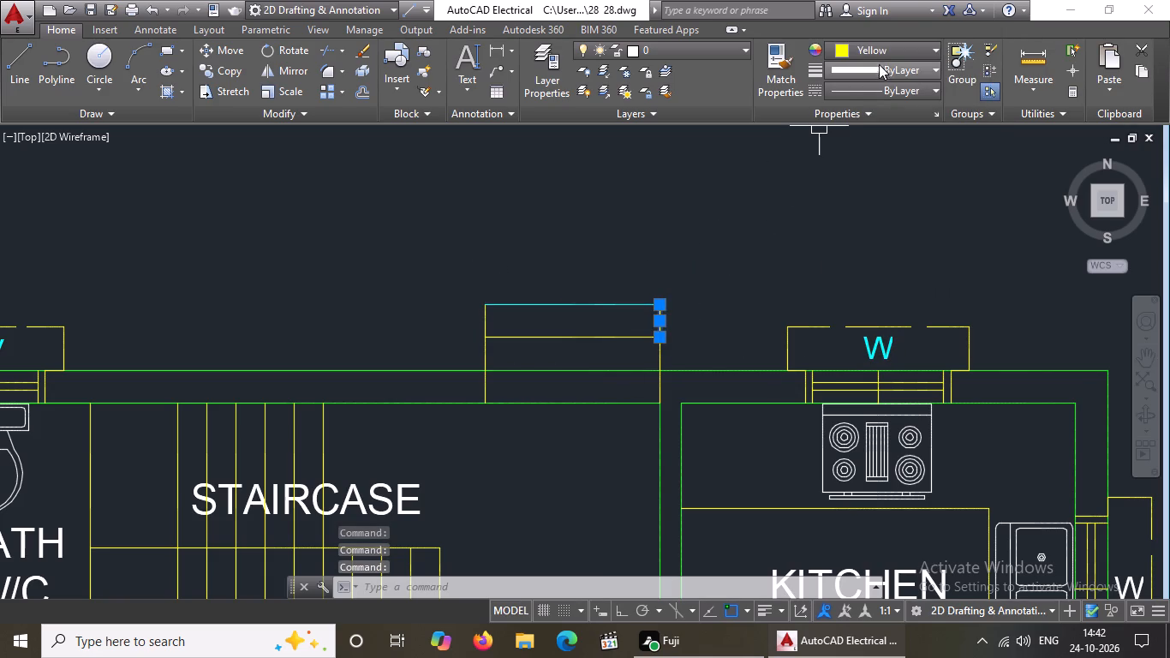
{"action": "left_click", "coordinate": [883, 45]}
{"action": "left_click", "coordinate": [887, 213]}
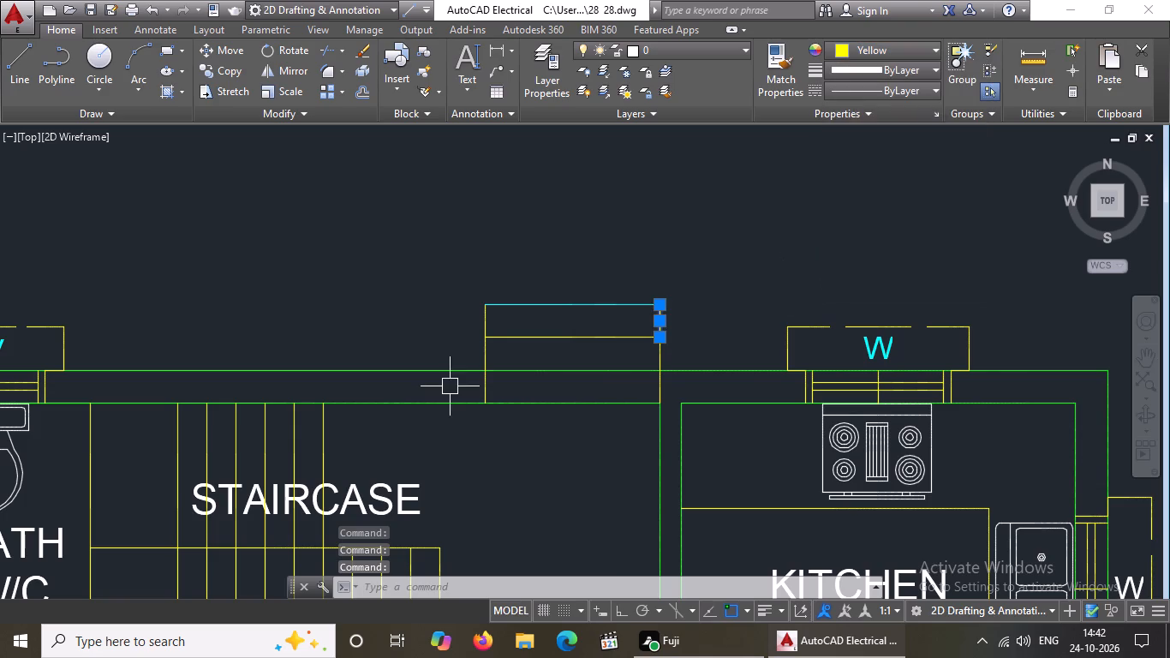
{"action": "left_click", "coordinate": [488, 320]}
{"action": "left_click", "coordinate": [855, 49]}
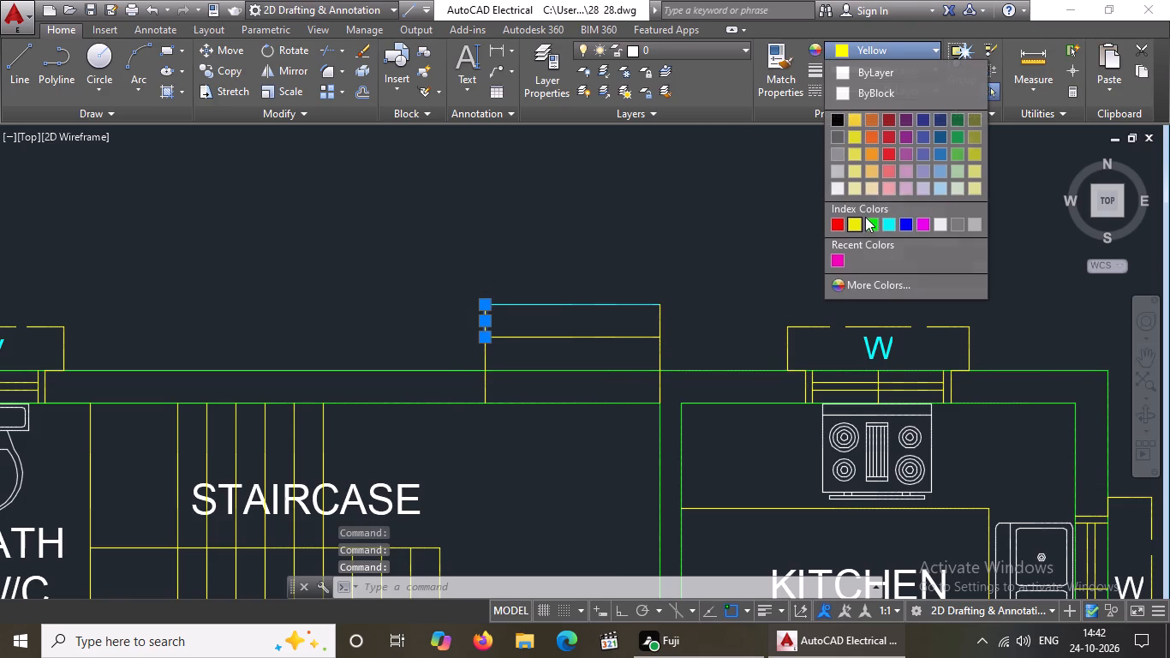
{"action": "left_click", "coordinate": [892, 218]}
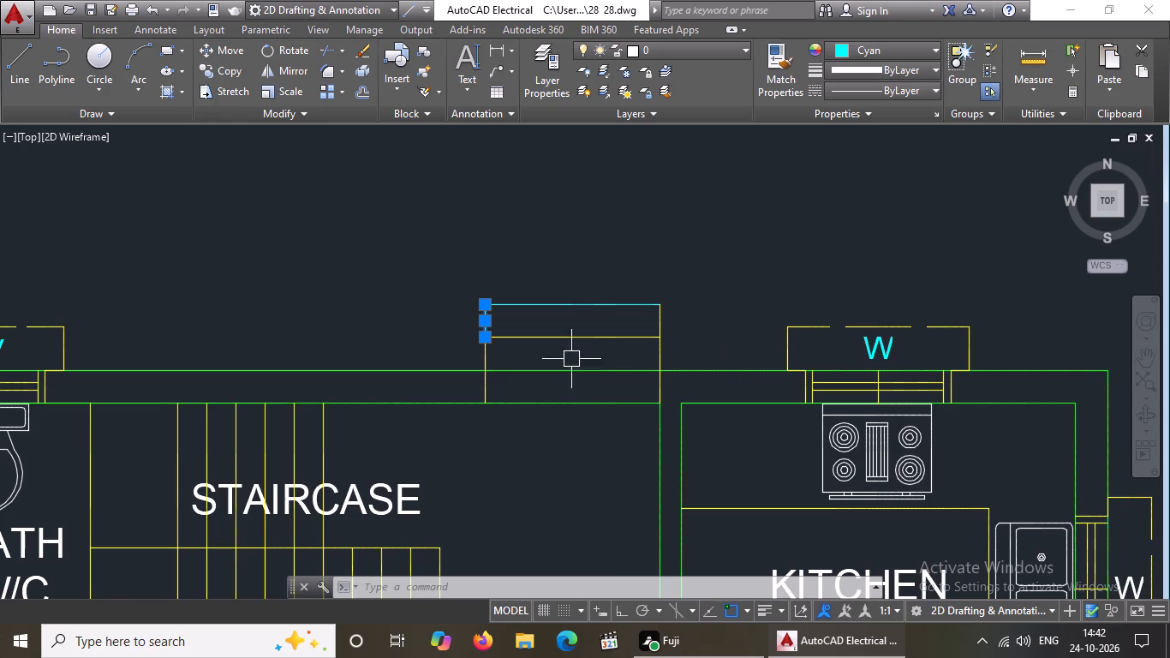
{"action": "left_click", "coordinate": [662, 325]}
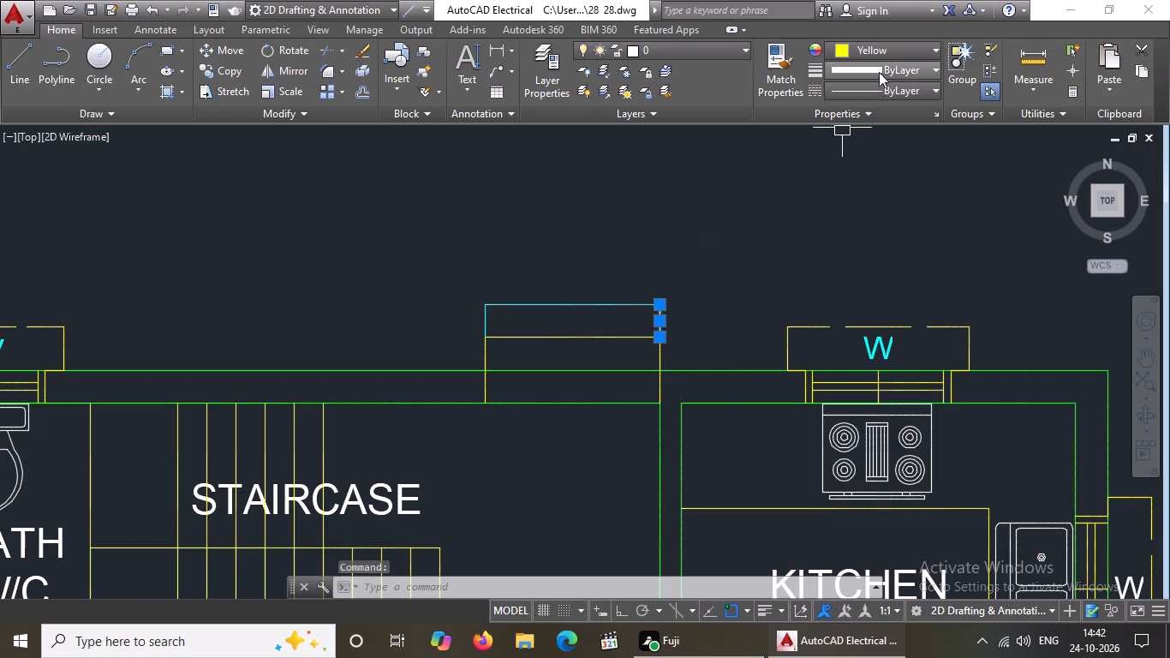
{"action": "left_click", "coordinate": [885, 47]}
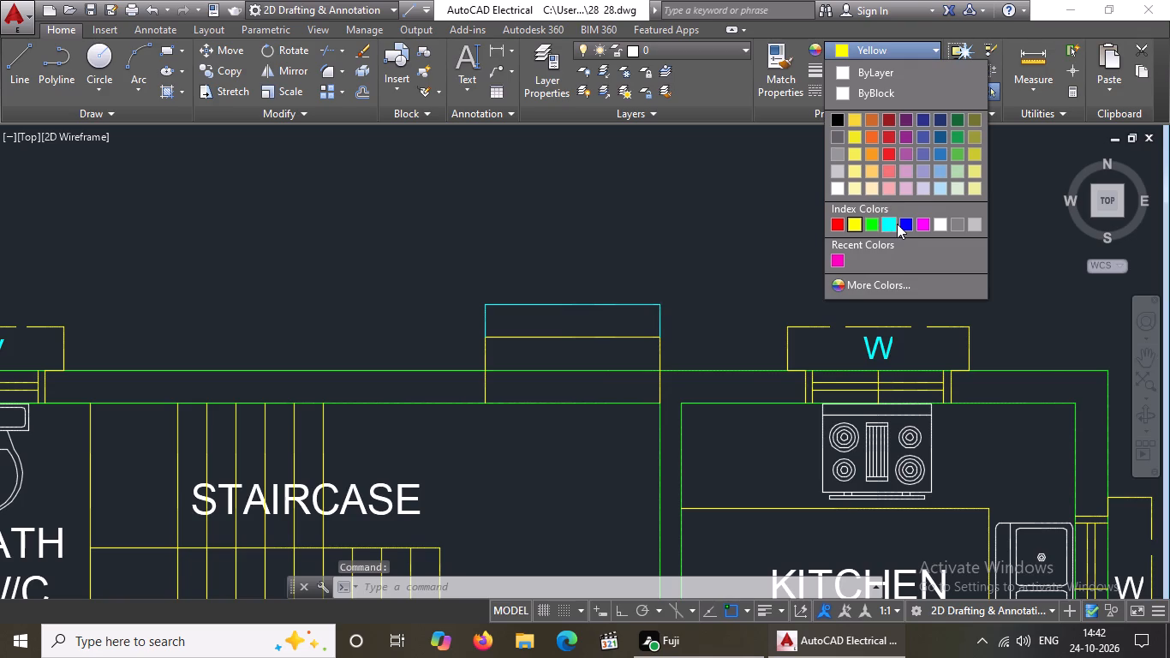
{"action": "left_click", "coordinate": [896, 224]}
{"action": "scroll", "coordinate": [536, 356], "scroll_direction": "down", "scroll_amount": 1}
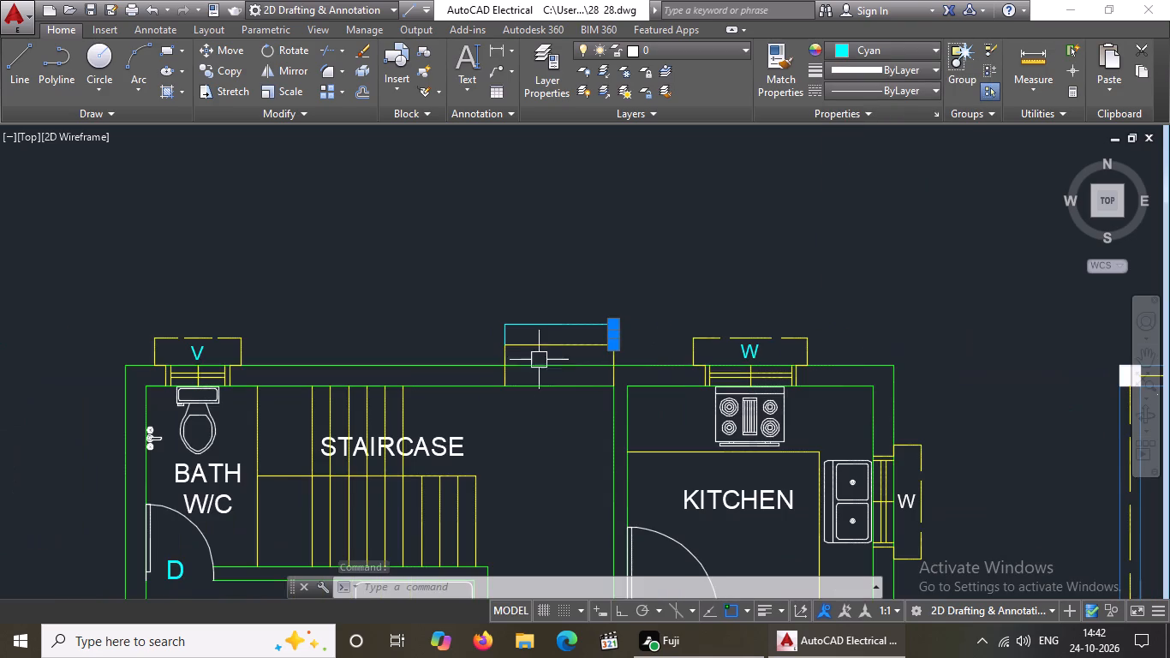
Change the middle tread line and both short side edges of the inner entrance step on the north wall to cyan.
{"action": "scroll", "coordinate": [491, 338], "scroll_direction": "up", "scroll_amount": 1}
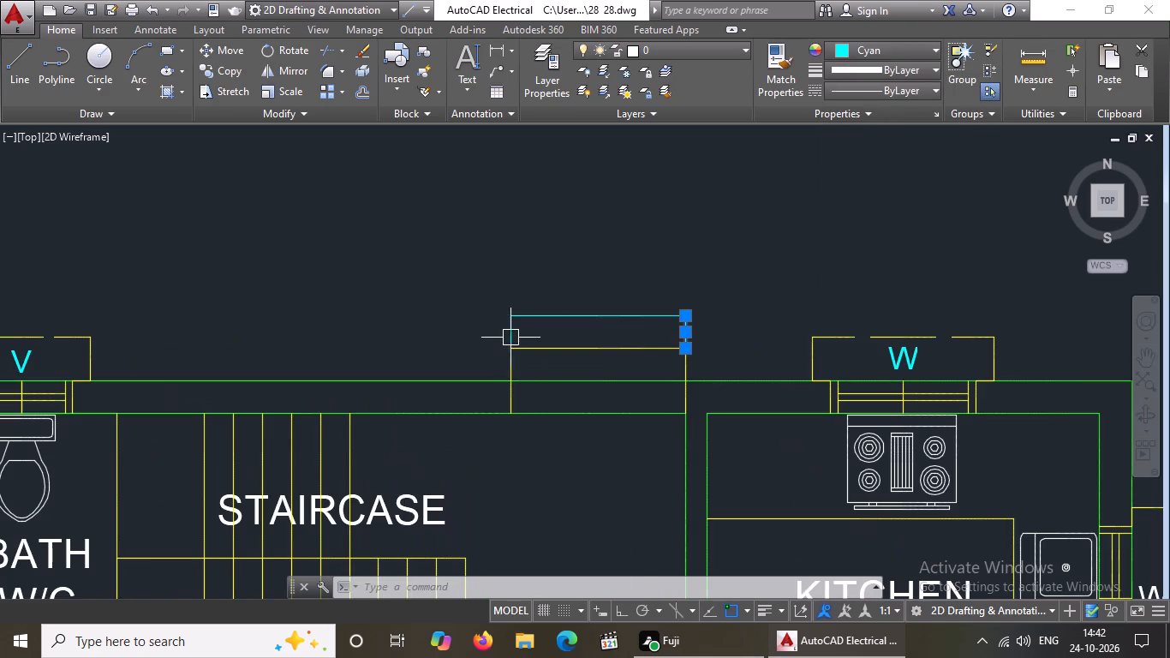
{"action": "left_click", "coordinate": [561, 340]}
{"action": "left_click", "coordinate": [564, 351]}
{"action": "left_click", "coordinate": [570, 350]}
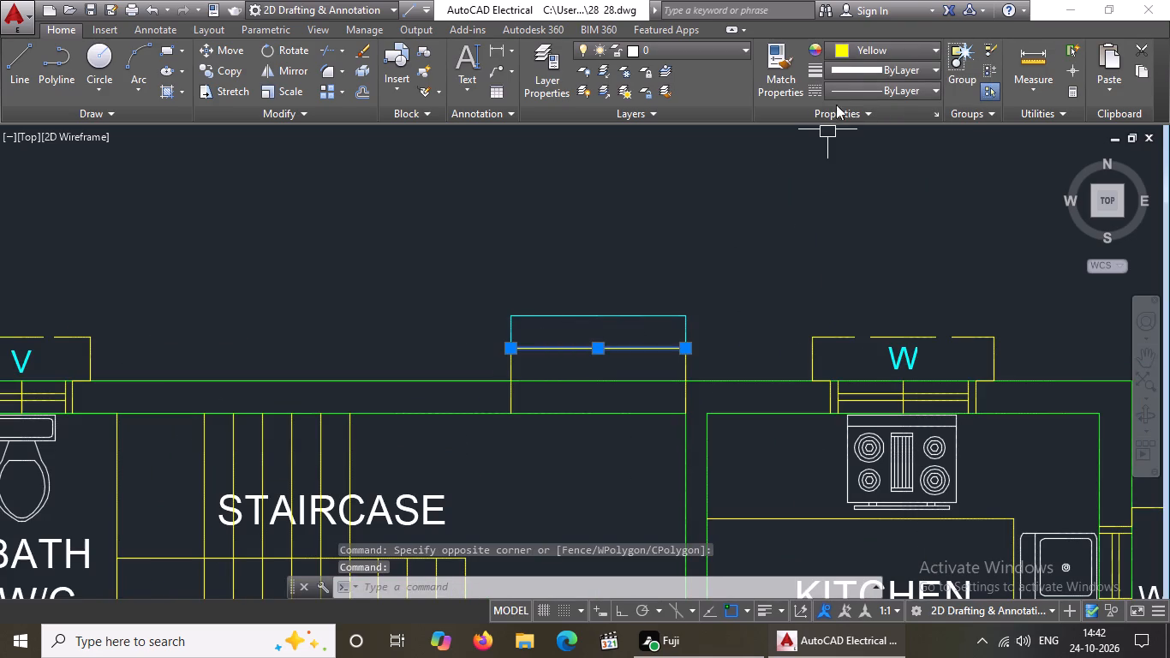
{"action": "left_click", "coordinate": [864, 45]}
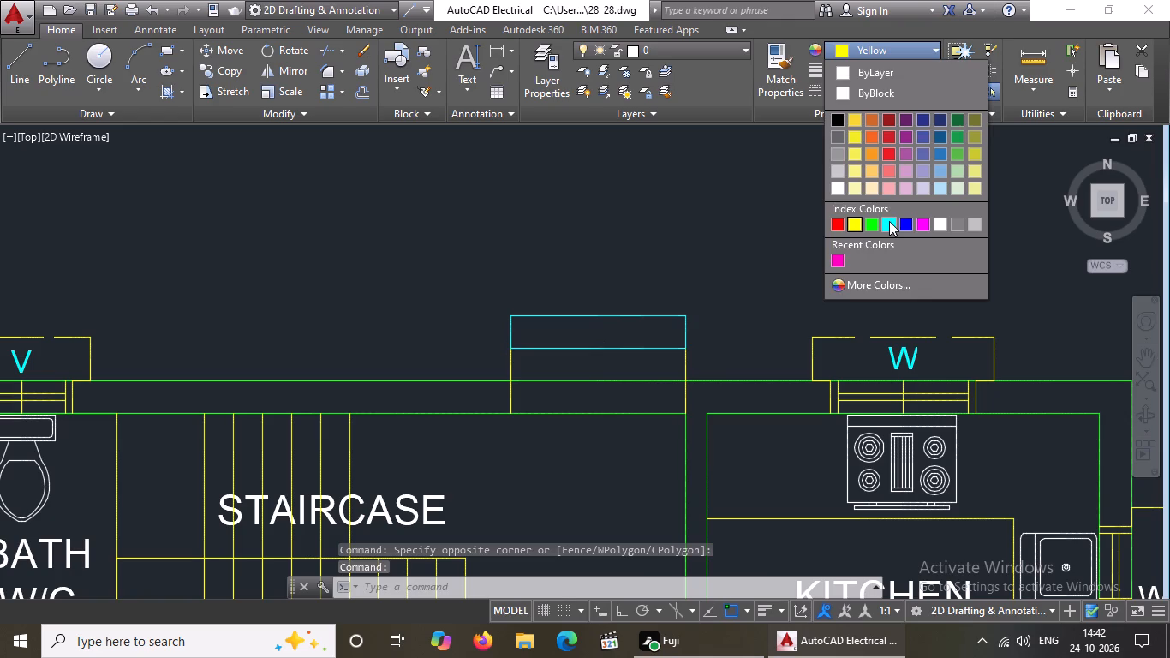
{"action": "left_click", "coordinate": [889, 219]}
{"action": "left_click", "coordinate": [515, 365]}
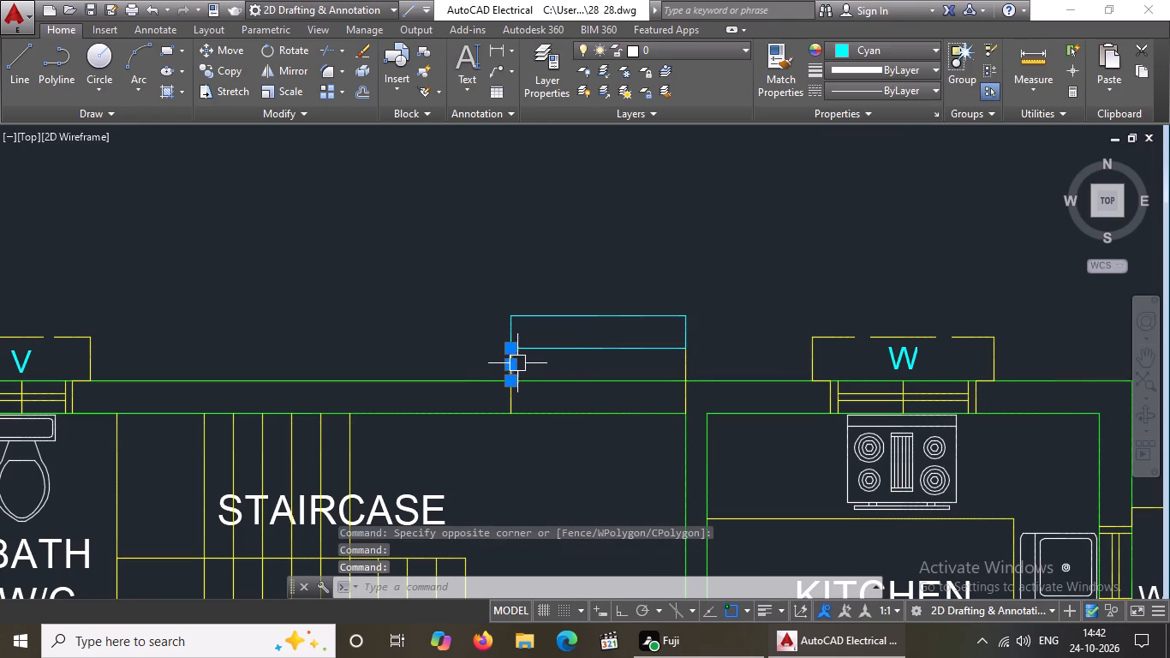
{"action": "left_click", "coordinate": [896, 38]}
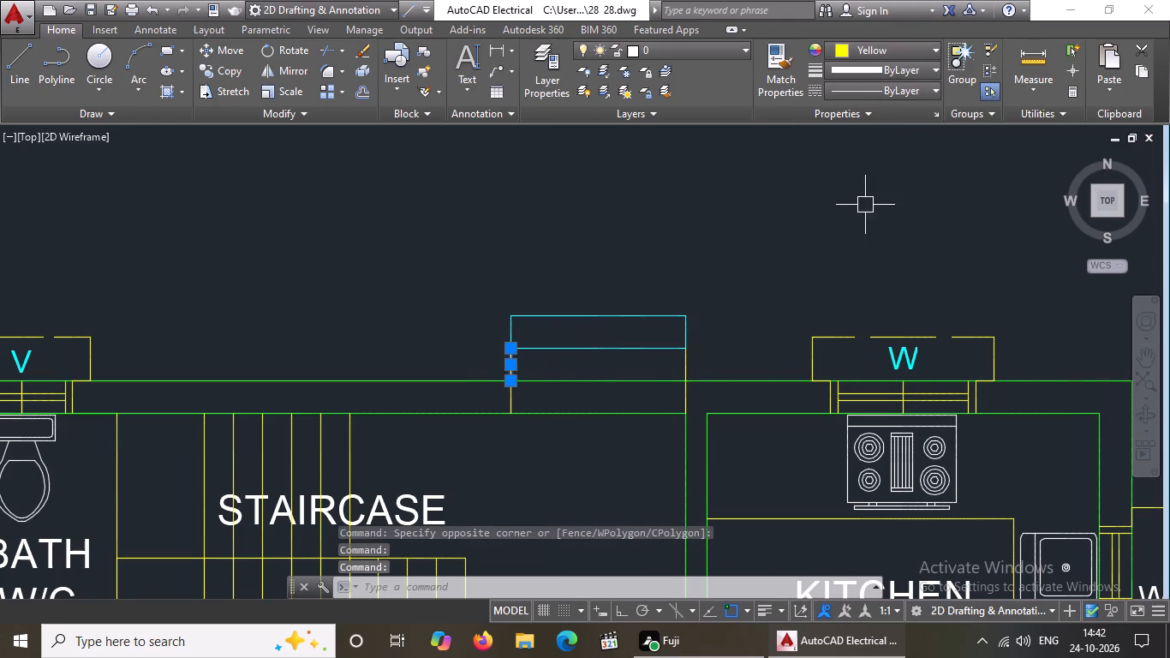
{"action": "left_click", "coordinate": [863, 46]}
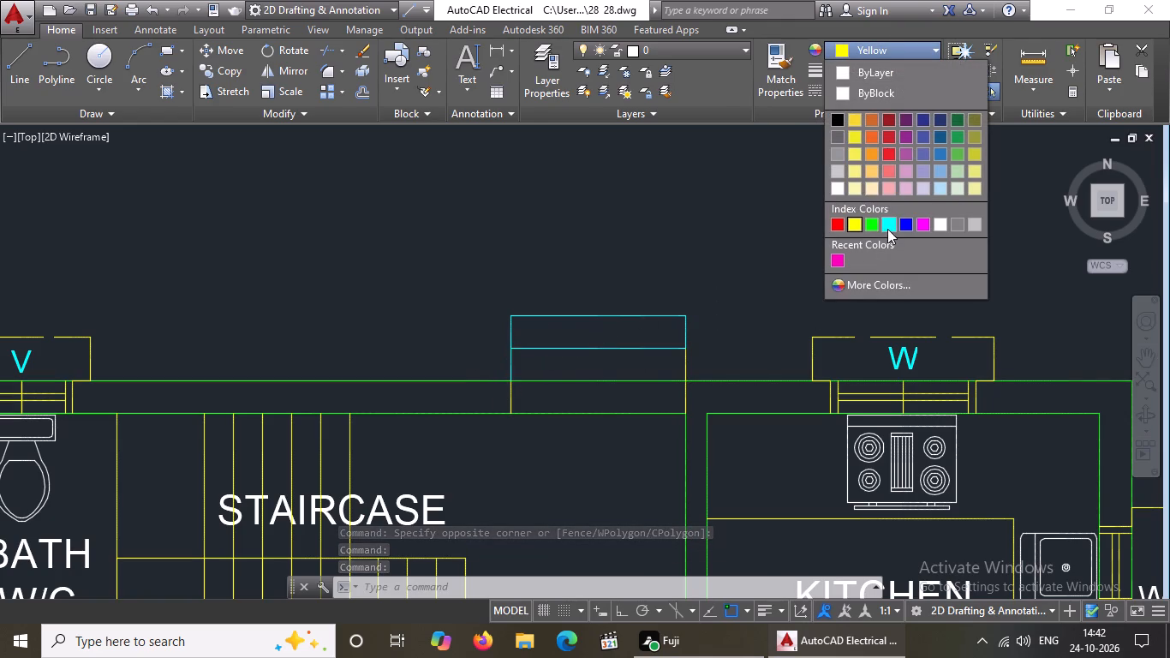
{"action": "left_click", "coordinate": [887, 229]}
{"action": "left_click", "coordinate": [684, 369]}
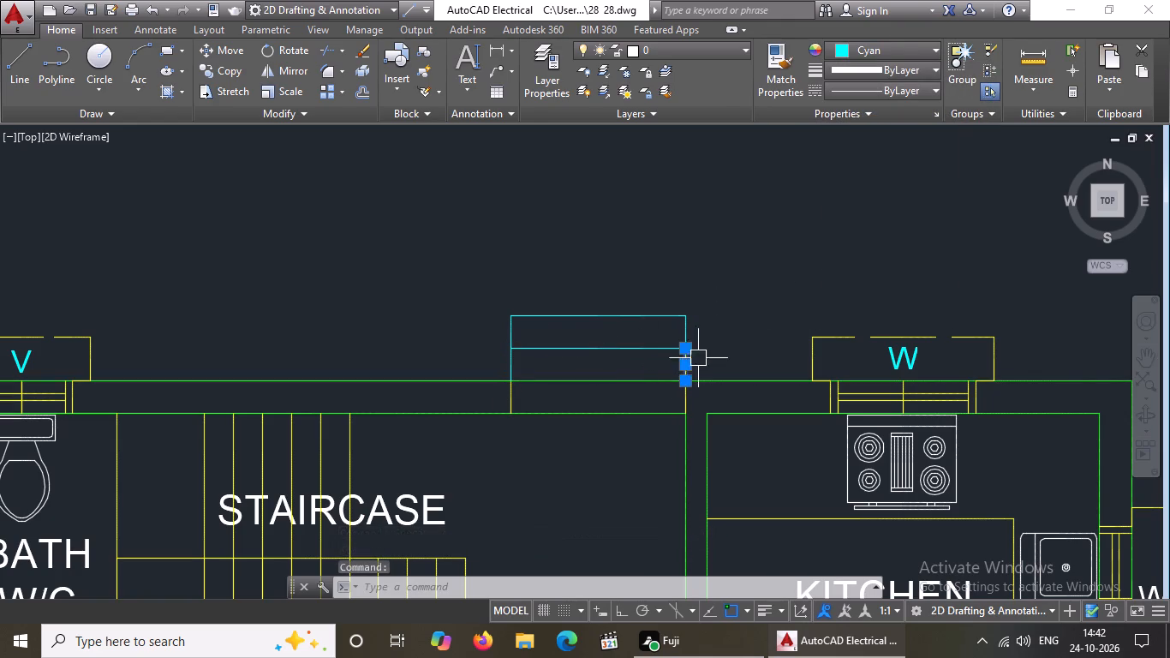
{"action": "left_click", "coordinate": [908, 51]}
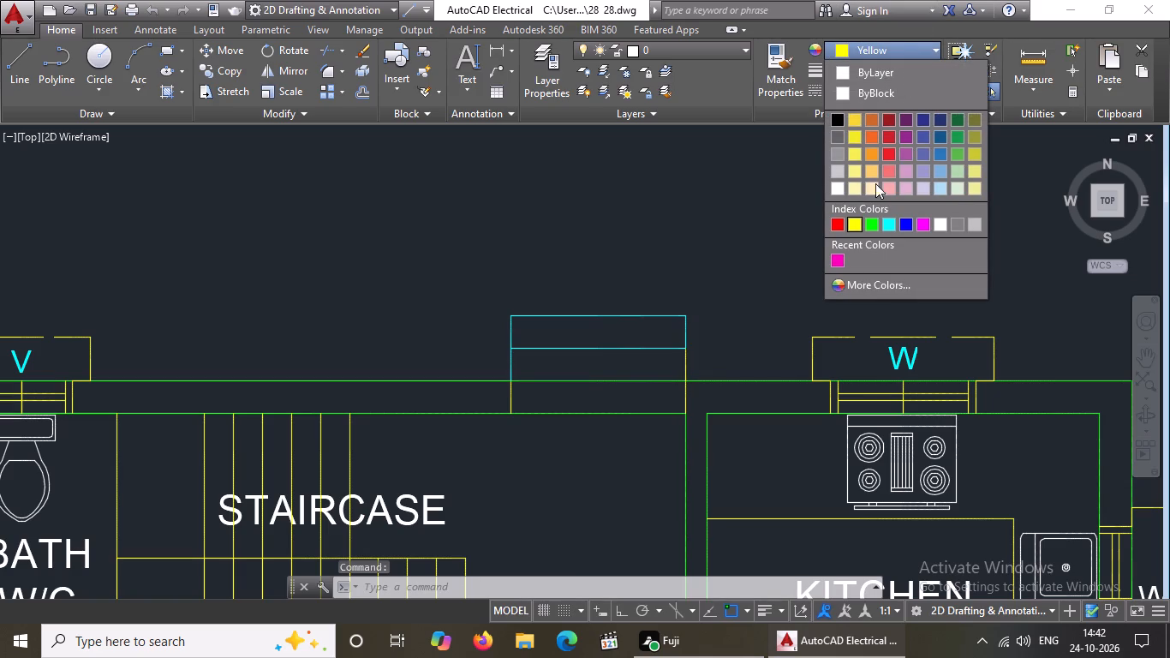
{"action": "left_click", "coordinate": [891, 224]}
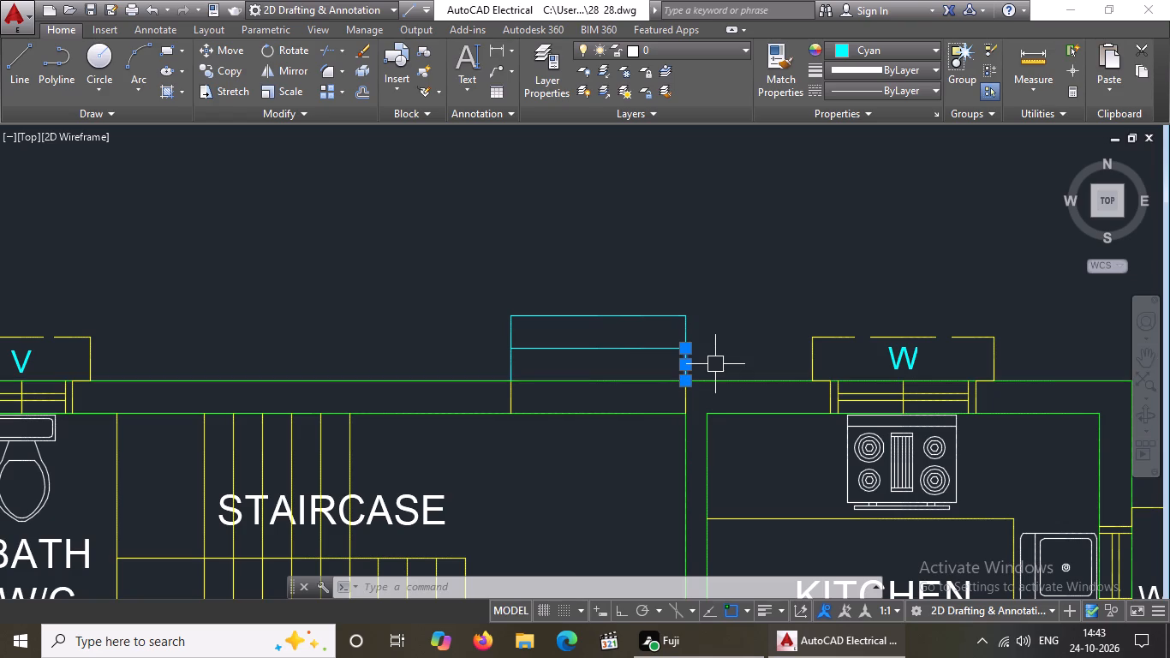
Change the two short lines crossing the north wall's thickness at the entrance opening to cyan.
{"action": "left_click", "coordinate": [495, 369]}
{"action": "left_click", "coordinate": [697, 440]}
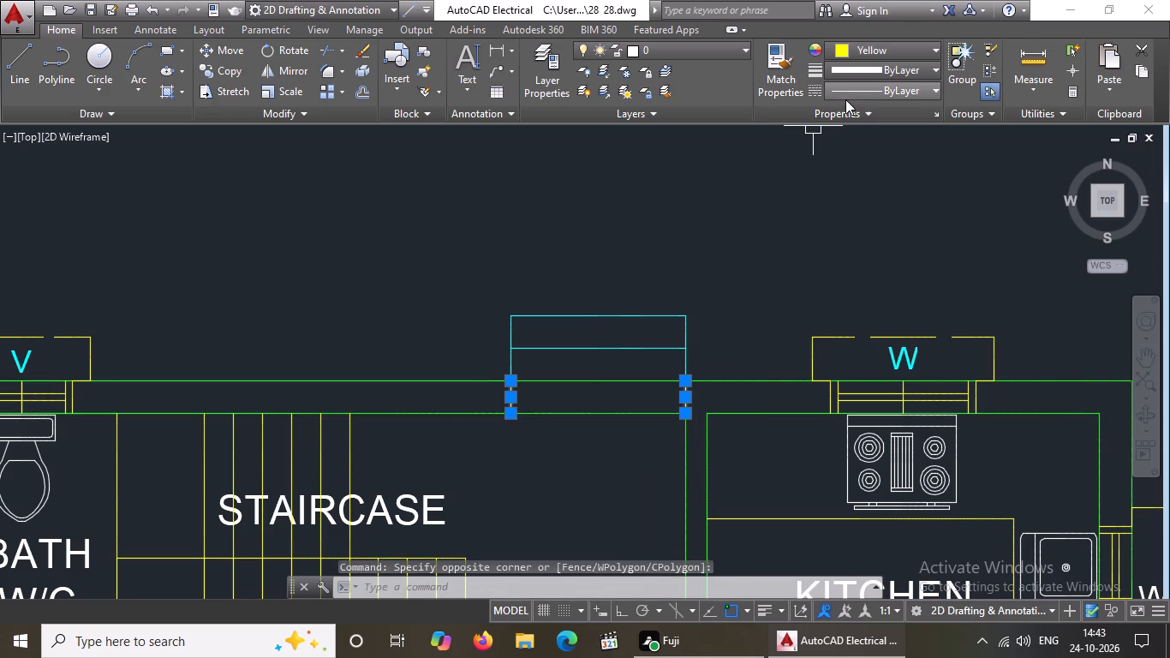
{"action": "left_click", "coordinate": [857, 47]}
{"action": "left_click", "coordinate": [888, 223]}
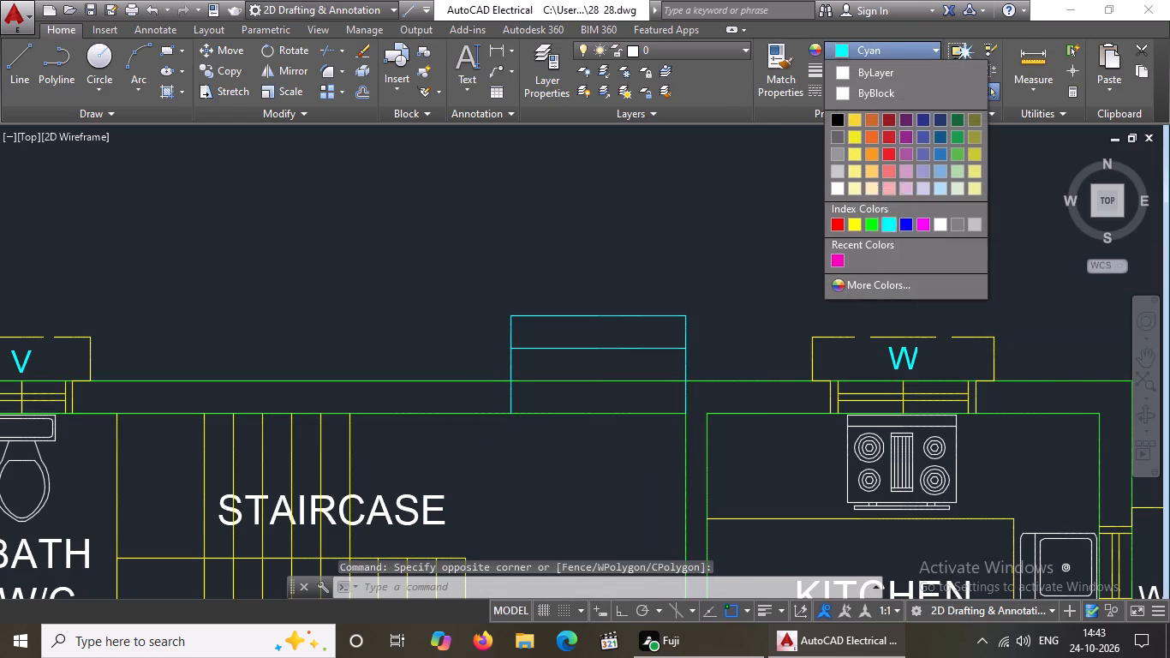
{"action": "scroll", "coordinate": [834, 323], "scroll_direction": "down", "scroll_amount": 2}
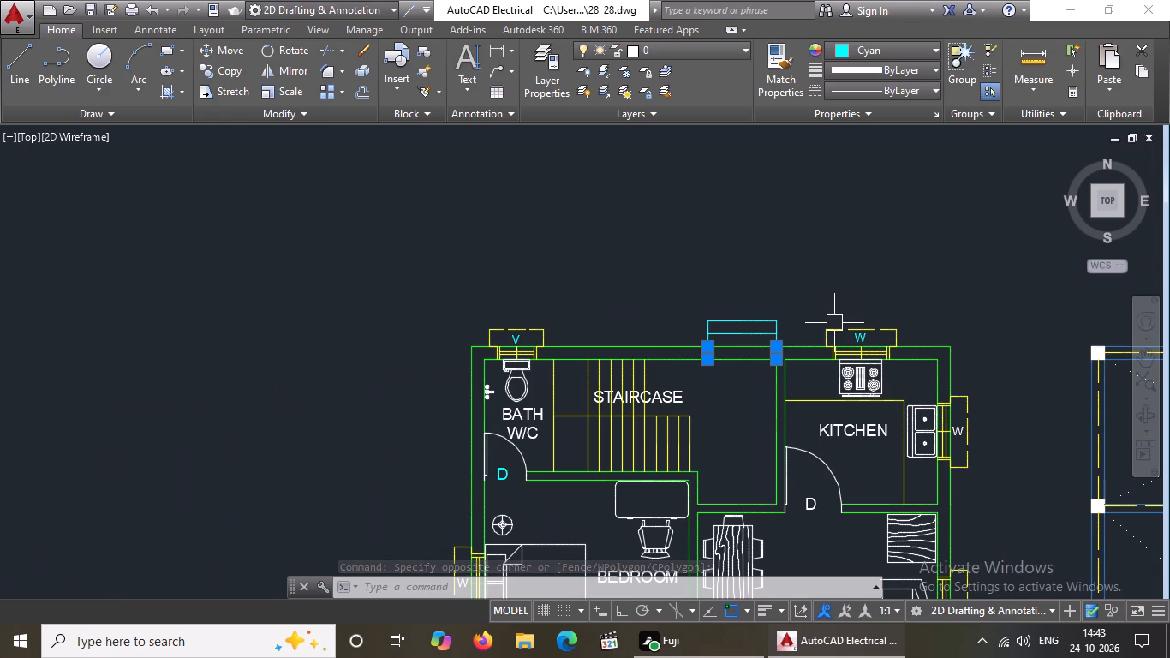
{"action": "key", "text": "Escape"}
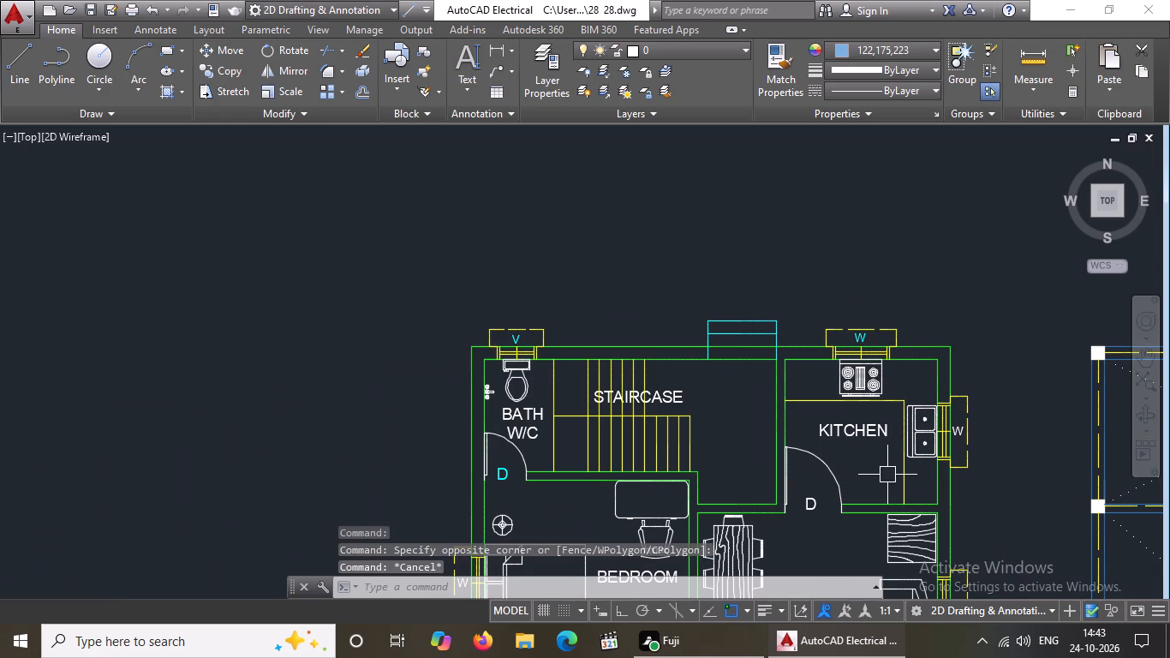
Change the W label of the window in the kitchen's east wall, beside the sink, to cyan.
{"action": "scroll", "coordinate": [968, 483], "scroll_direction": "up", "scroll_amount": 2}
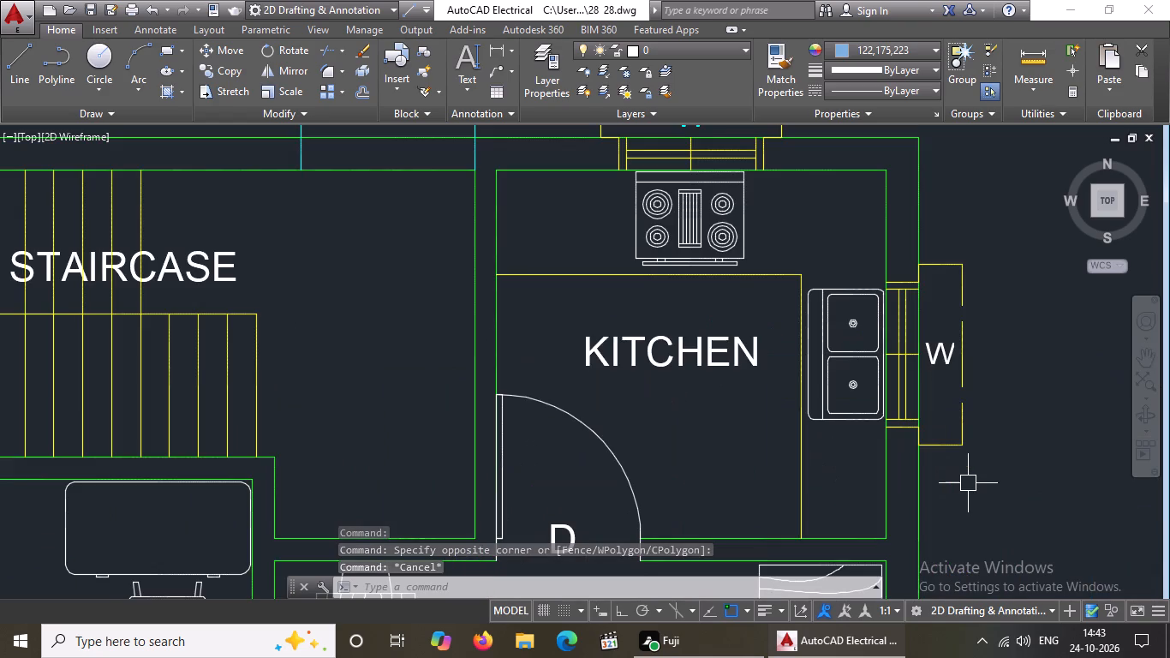
{"action": "left_click", "coordinate": [950, 353]}
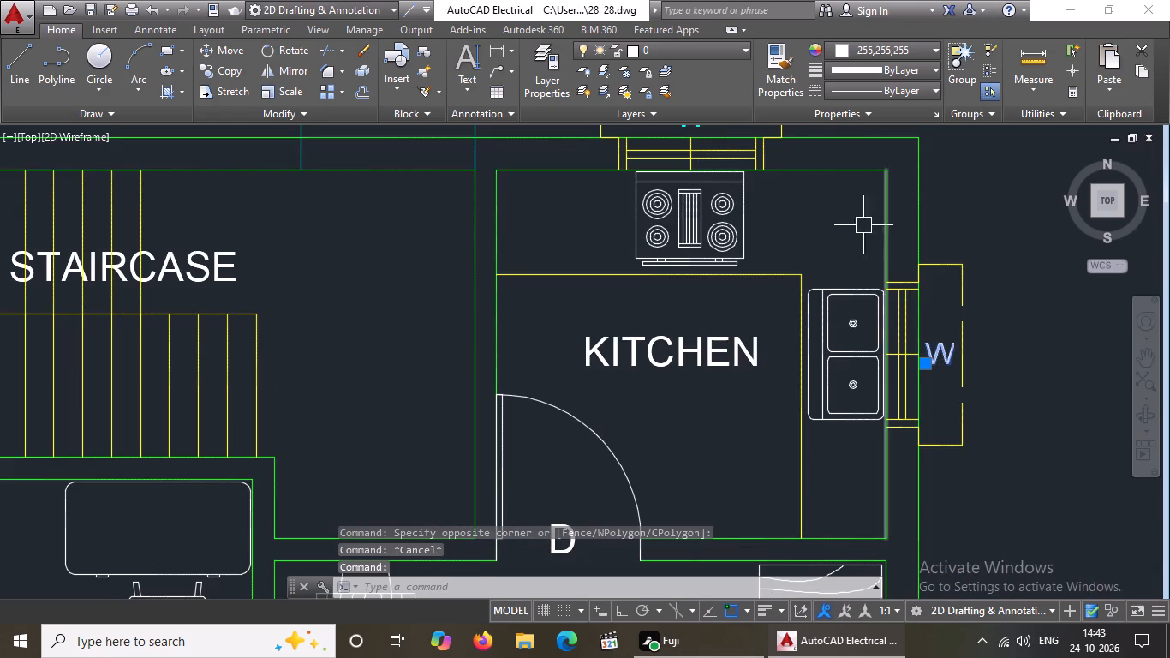
{"action": "left_click", "coordinate": [842, 51]}
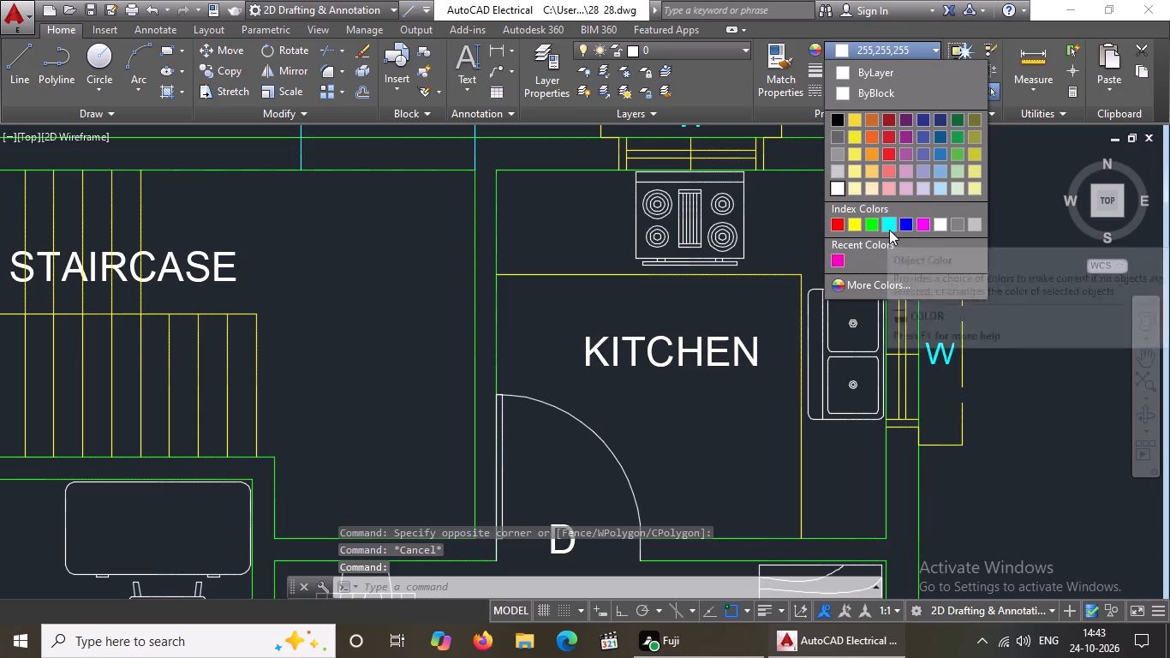
{"action": "left_click", "coordinate": [886, 220]}
{"action": "scroll", "coordinate": [949, 266], "scroll_direction": "down", "scroll_amount": 4}
{"action": "key", "text": "Escape"}
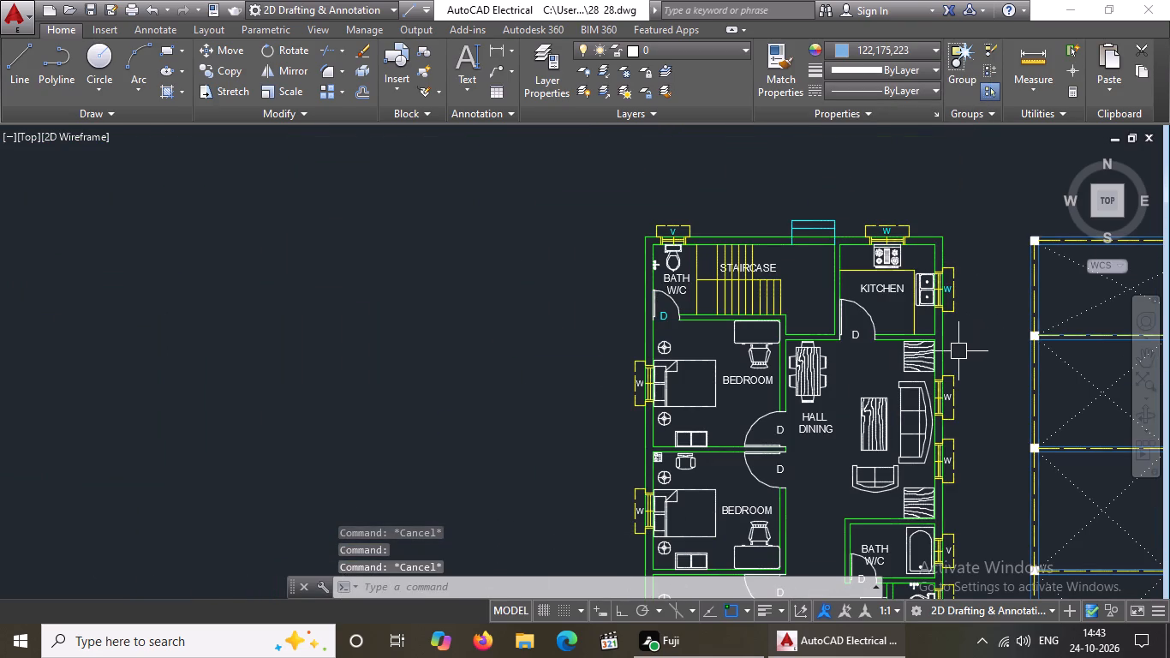
Change the D label of the kitchen door to cyan.
{"action": "scroll", "coordinate": [868, 344], "scroll_direction": "up", "scroll_amount": 2}
{"action": "left_click", "coordinate": [836, 314]}
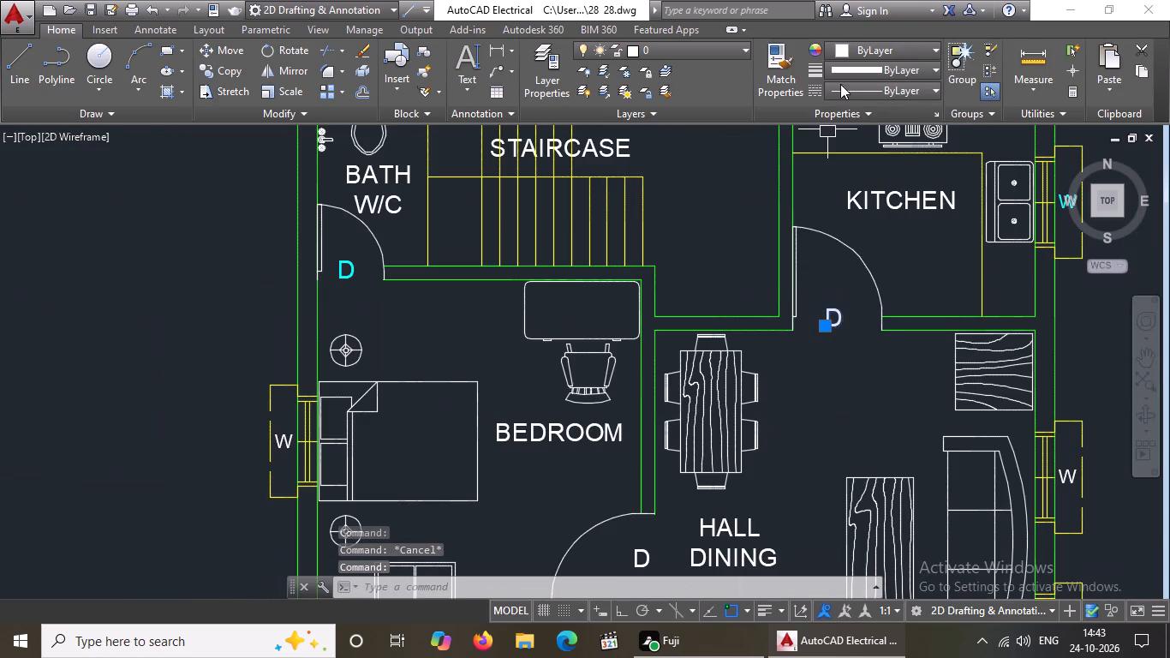
{"action": "left_click", "coordinate": [878, 51]}
{"action": "left_click", "coordinate": [886, 223]}
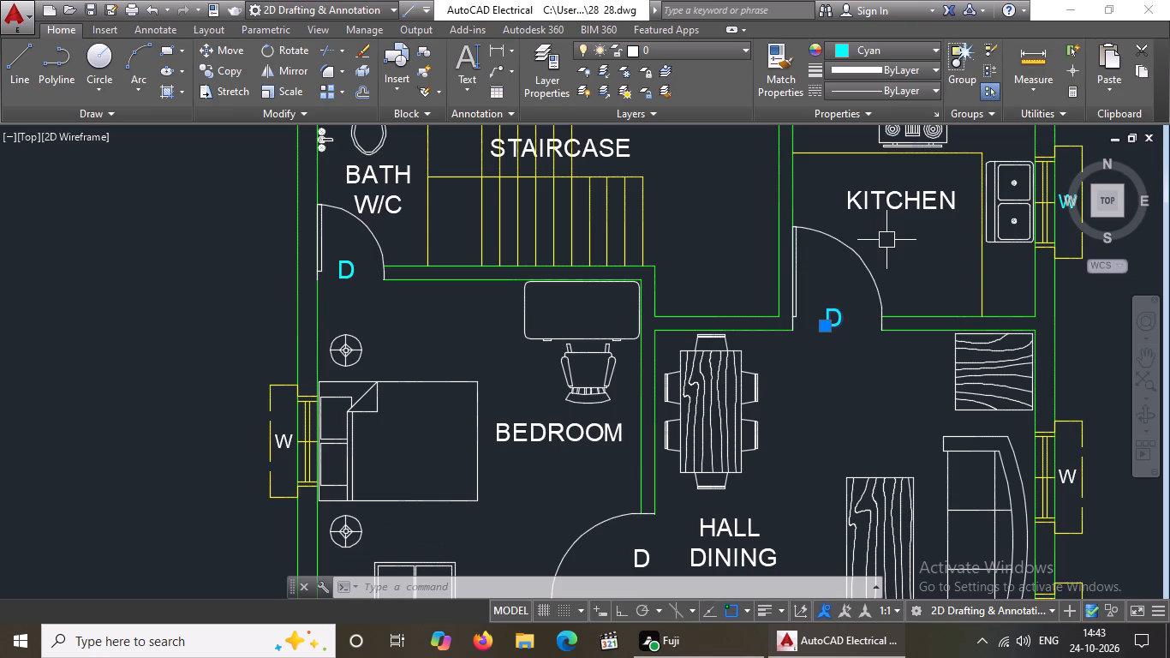
{"action": "scroll", "coordinate": [1032, 225], "scroll_direction": "down", "scroll_amount": 2}
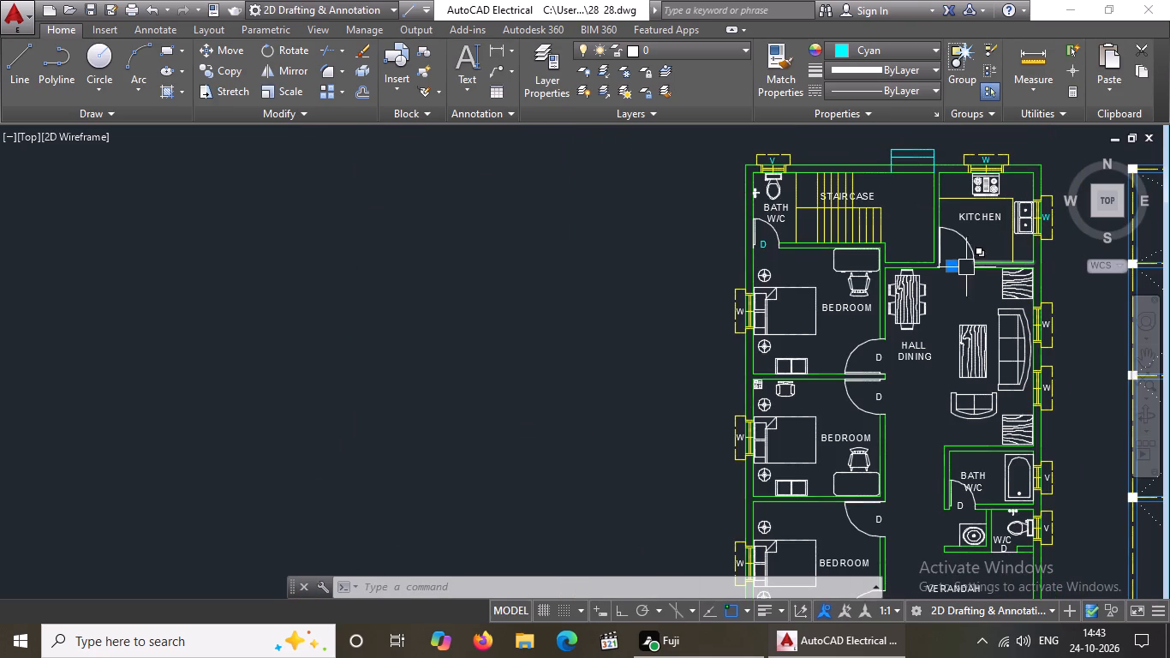
{"action": "middle_click_drag", "start_coordinate": [947, 276], "coordinate": [840, 314]}
{"action": "scroll", "coordinate": [839, 303], "scroll_direction": "up", "scroll_amount": 2}
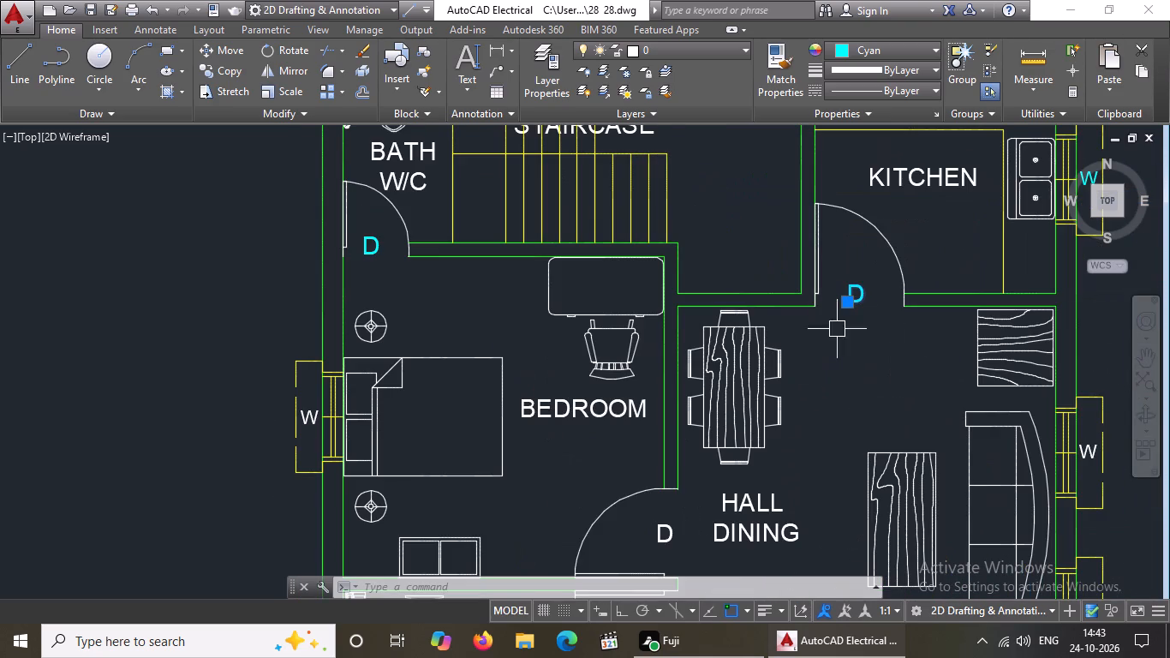
{"action": "key", "text": "Escape"}
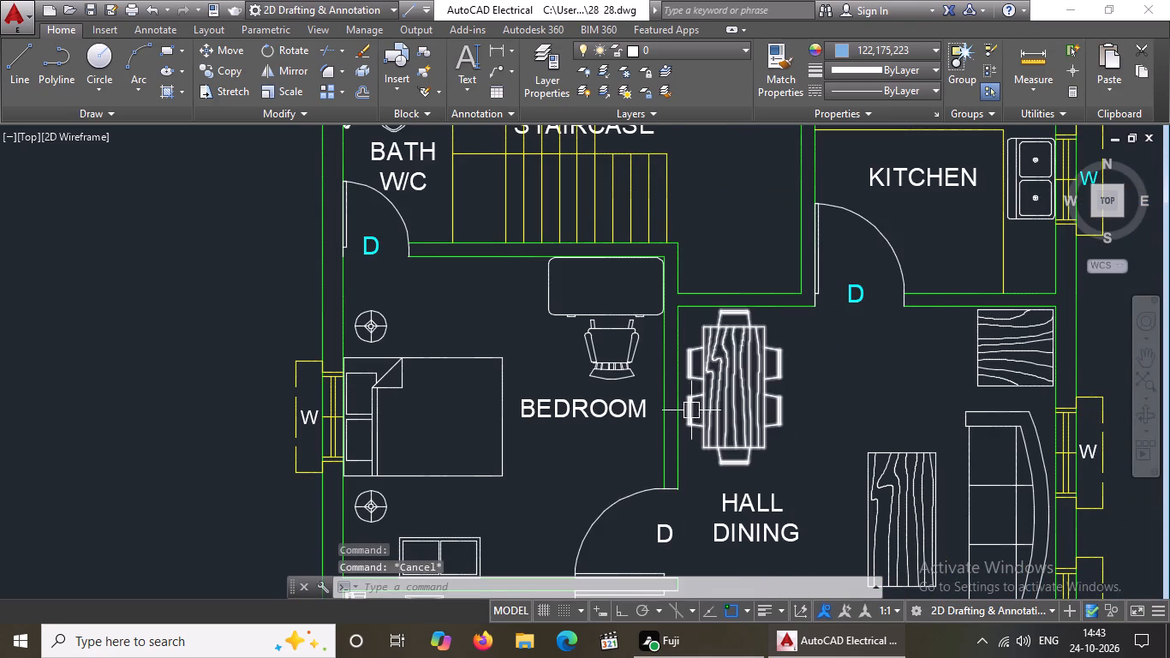
Change the W label of the northernmost bedroom's west window to cyan.
{"action": "scroll", "coordinate": [691, 410], "scroll_direction": "down", "scroll_amount": 1}
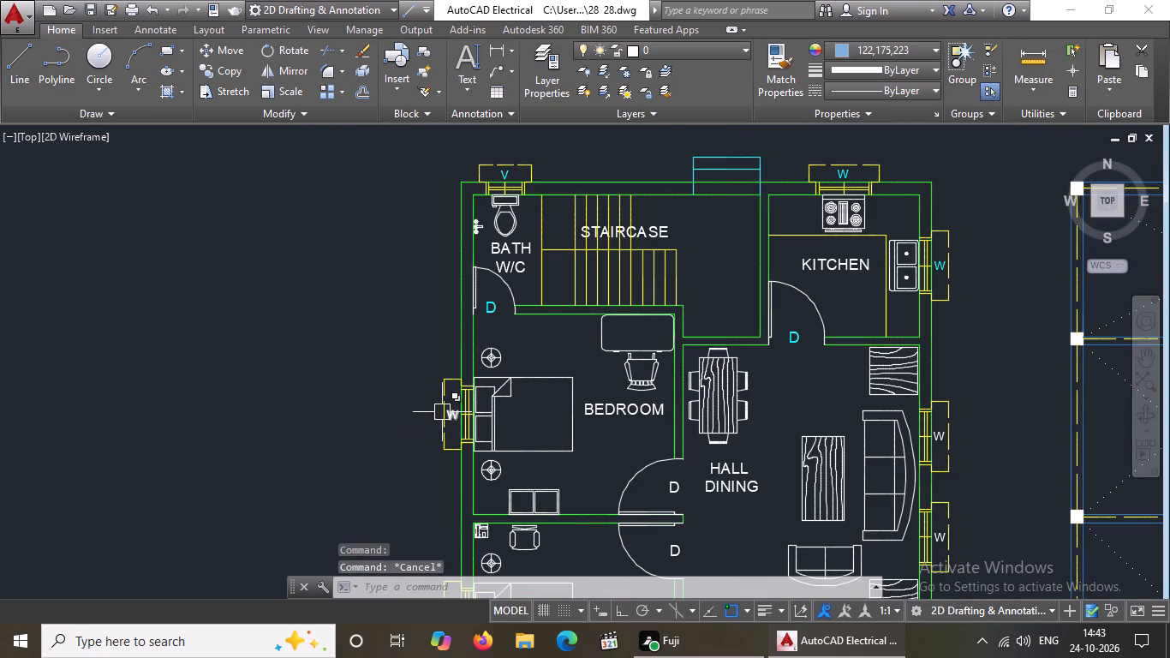
{"action": "scroll", "coordinate": [458, 447], "scroll_direction": "up", "scroll_amount": 3}
{"action": "left_click", "coordinate": [421, 314]}
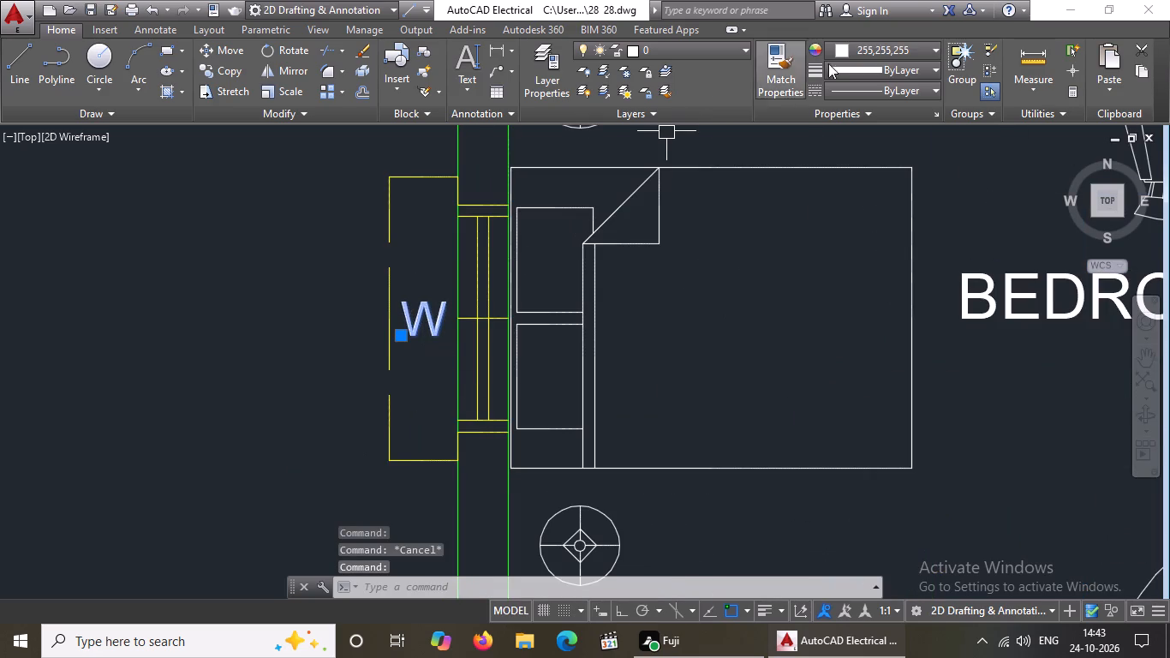
{"action": "left_click", "coordinate": [868, 43]}
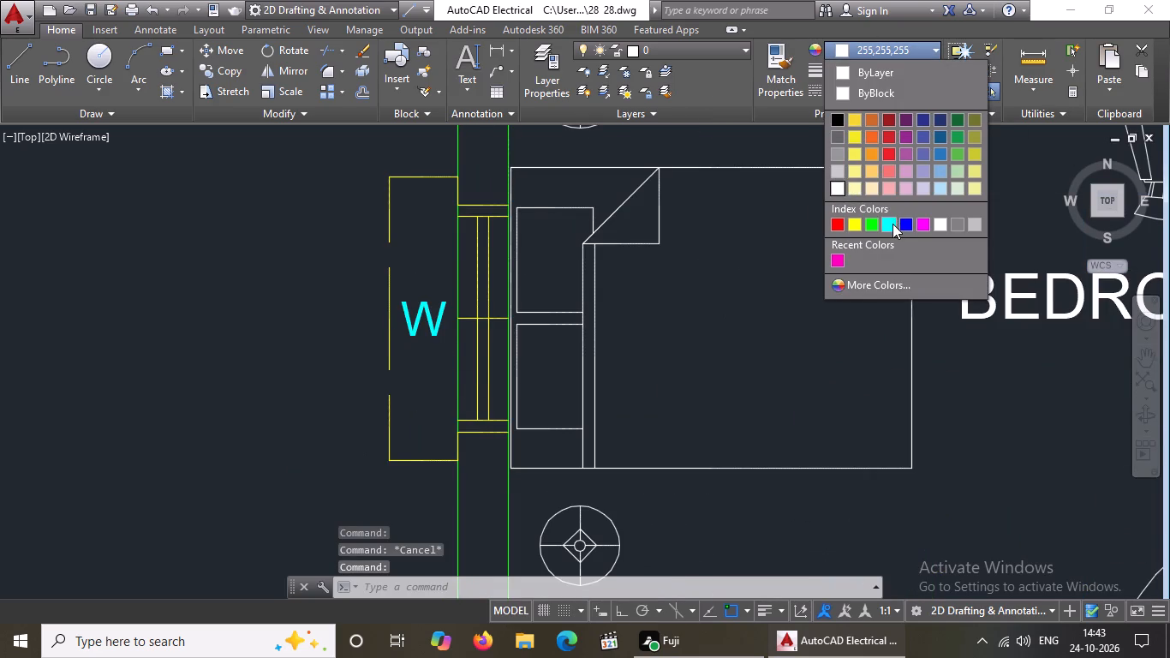
{"action": "left_click", "coordinate": [892, 224]}
{"action": "scroll", "coordinate": [669, 403], "scroll_direction": "down", "scroll_amount": 4}
{"action": "key", "text": "Escape"}
Change the D label of the northernmost bedroom's door to cyan.
{"action": "scroll", "coordinate": [940, 420], "scroll_direction": "up", "scroll_amount": 3}
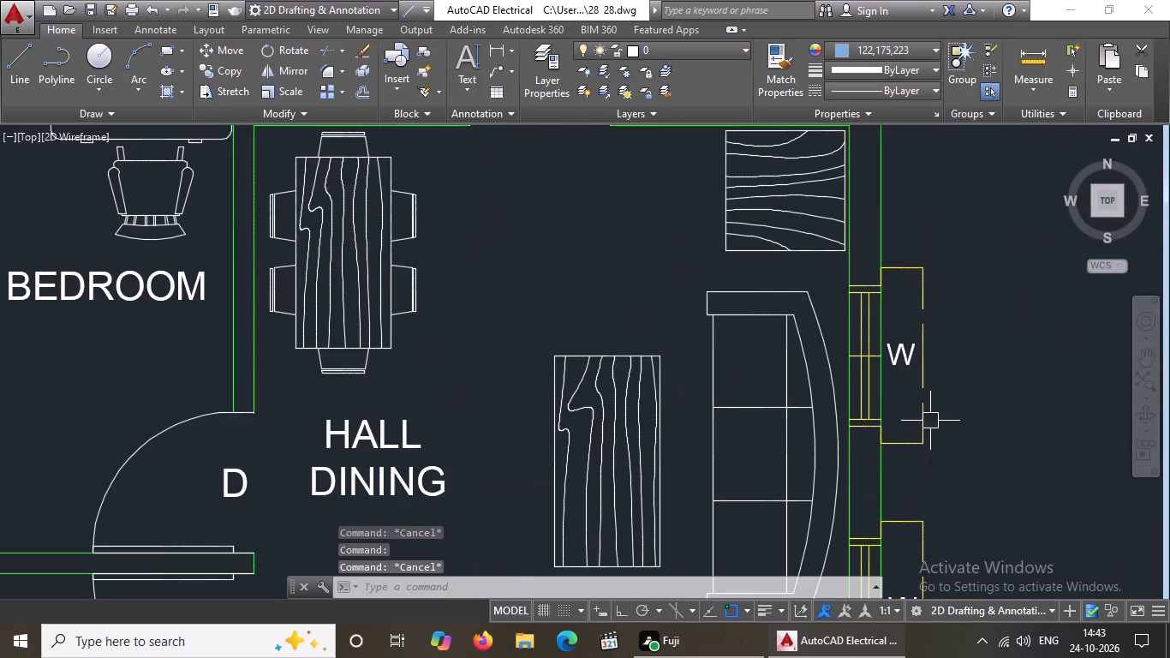
{"action": "scroll", "coordinate": [429, 420], "scroll_direction": "down", "scroll_amount": 3}
{"action": "scroll", "coordinate": [388, 440], "scroll_direction": "up", "scroll_amount": 3}
{"action": "left_click", "coordinate": [376, 428]}
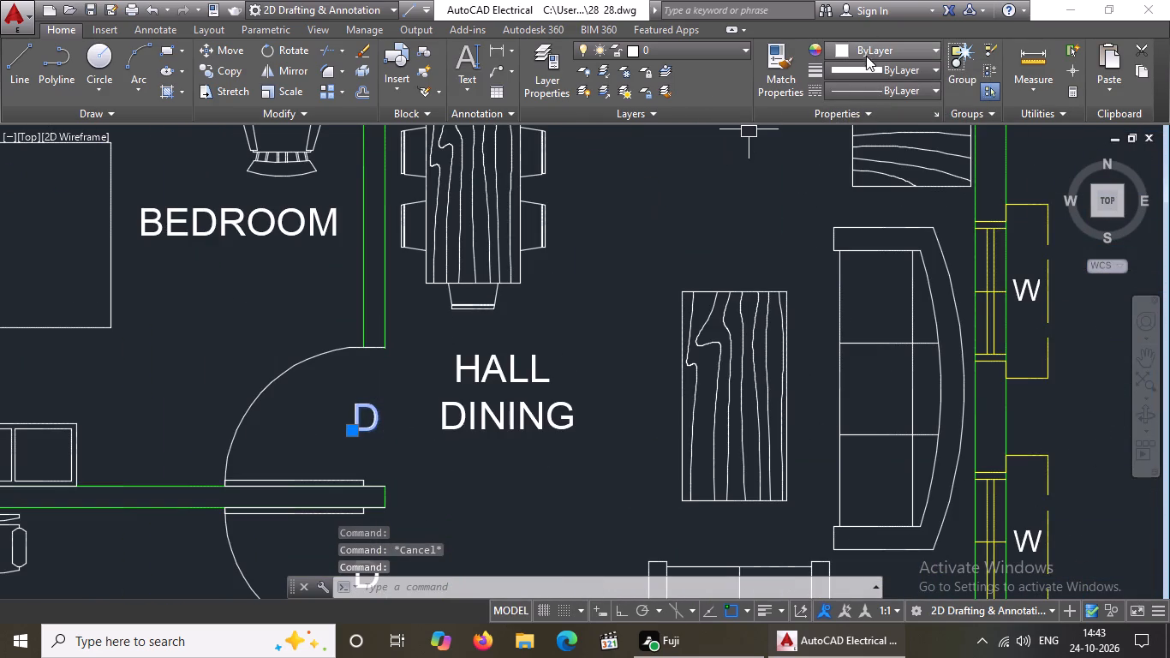
{"action": "left_click", "coordinate": [869, 54]}
{"action": "left_click", "coordinate": [889, 222]}
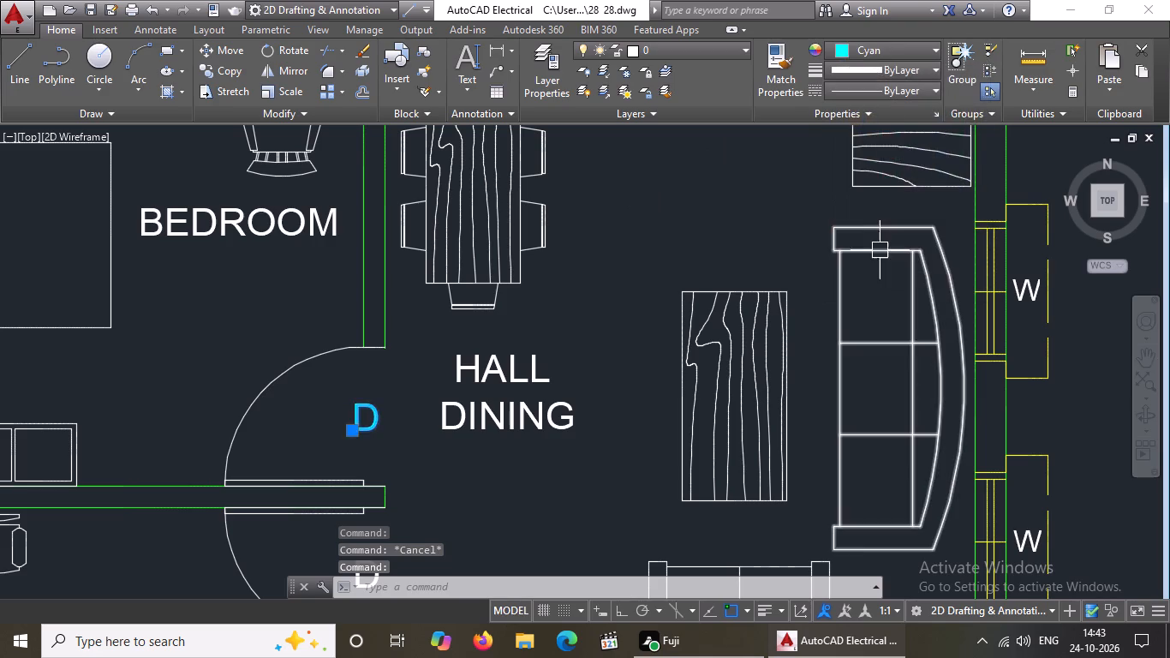
{"action": "key", "text": "Escape"}
Change the W labels of both windows in the hall's east wall to cyan.
{"action": "scroll", "coordinate": [879, 255], "scroll_direction": "down", "scroll_amount": 3}
{"action": "scroll", "coordinate": [923, 260], "scroll_direction": "up", "scroll_amount": 3}
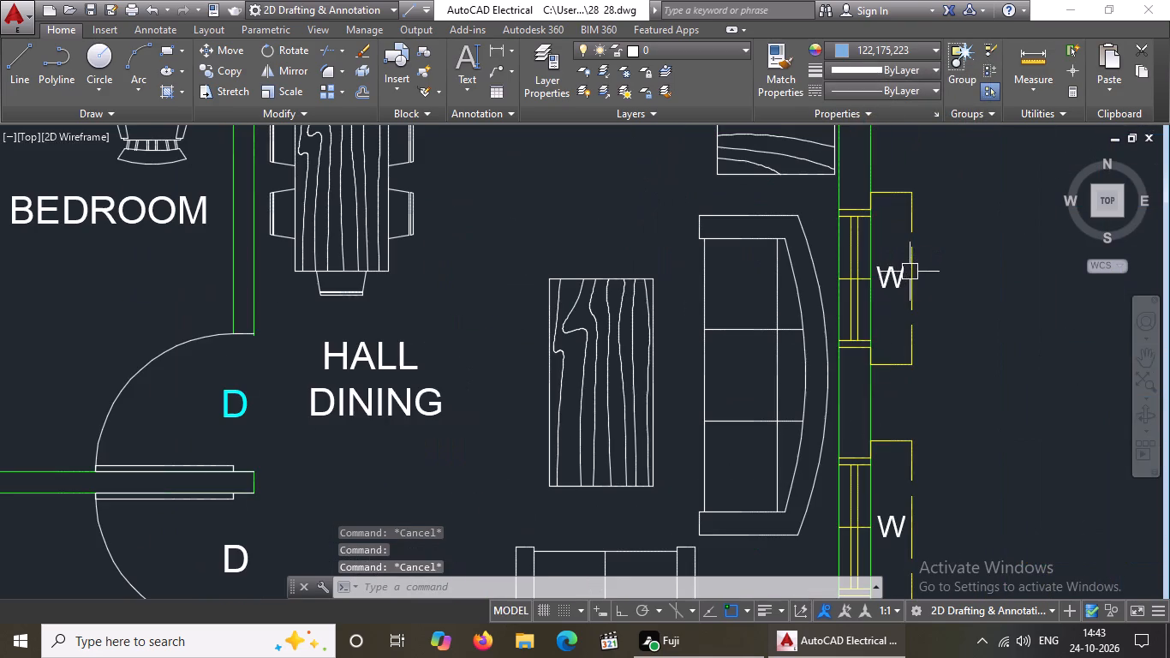
{"action": "left_click", "coordinate": [900, 277]}
{"action": "left_click", "coordinate": [892, 55]}
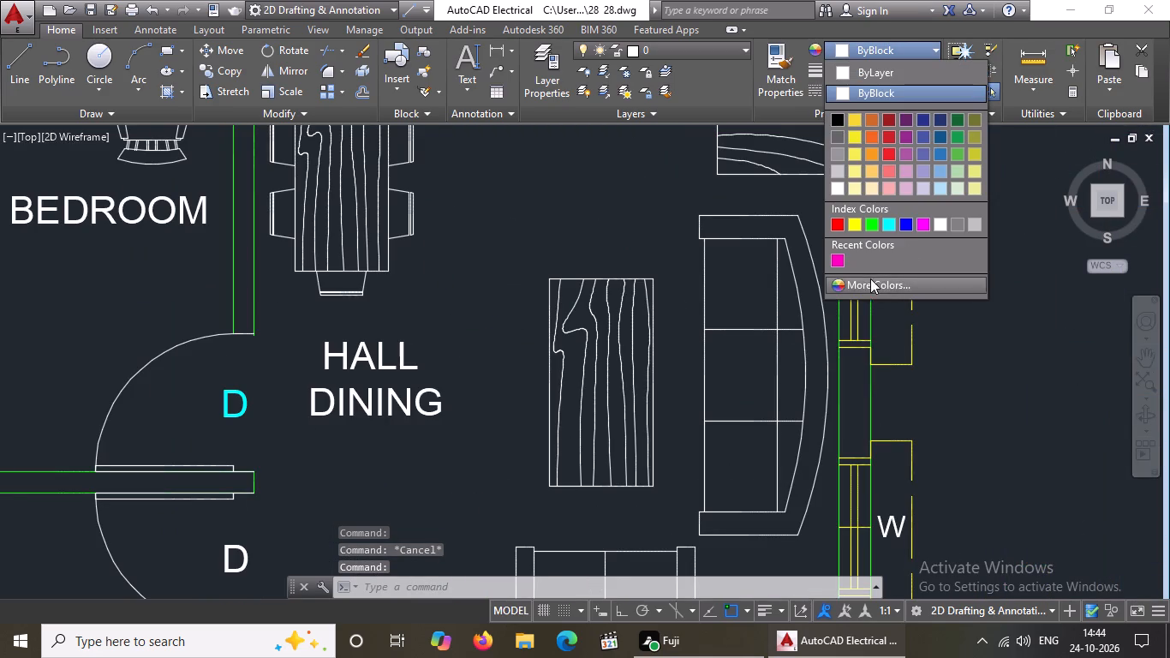
{"action": "left_click", "coordinate": [889, 223]}
{"action": "scroll", "coordinate": [904, 314], "scroll_direction": "down", "scroll_amount": 2}
{"action": "scroll", "coordinate": [886, 415], "scroll_direction": "up", "scroll_amount": 3}
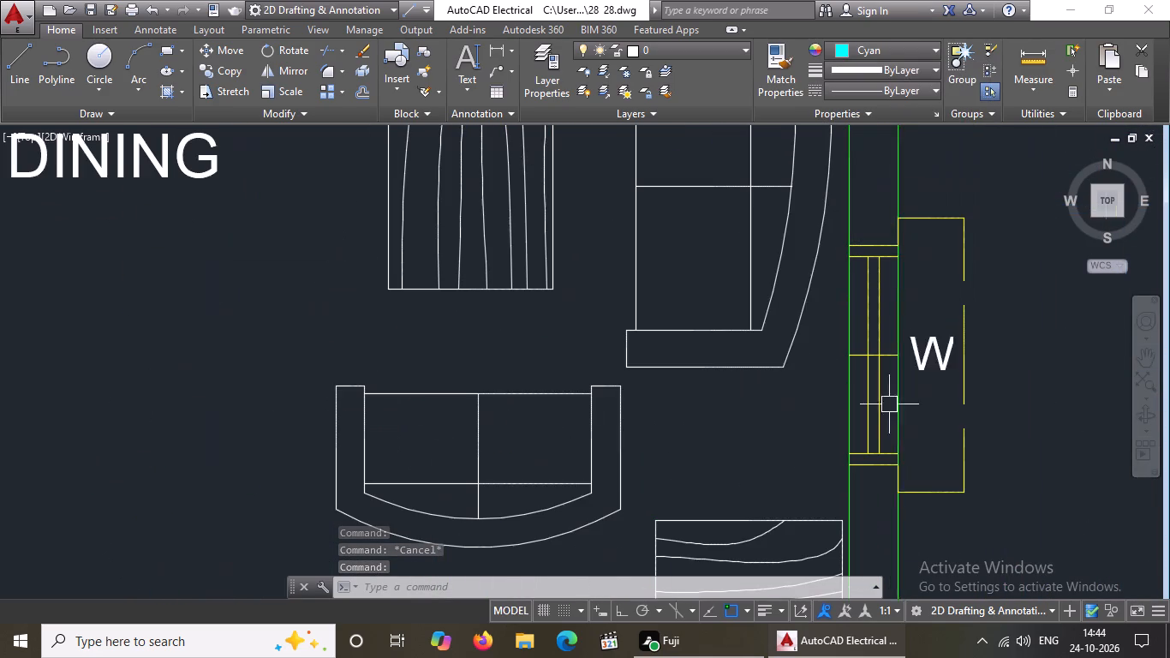
{"action": "left_click", "coordinate": [922, 363]}
{"action": "left_click", "coordinate": [910, 55]}
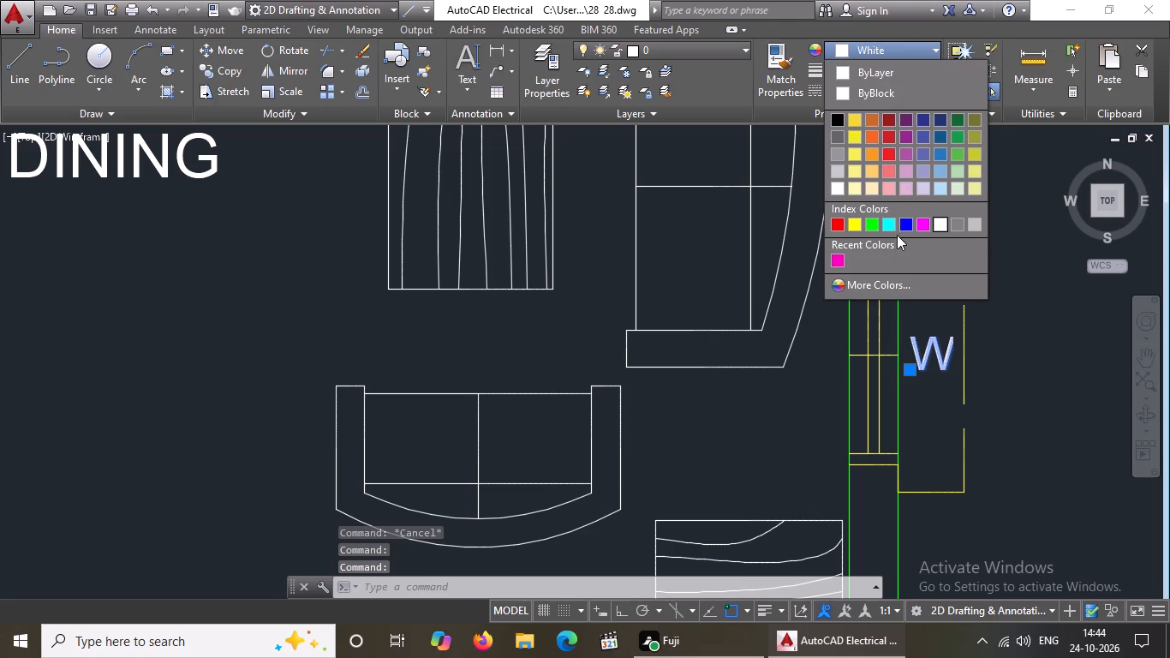
{"action": "left_click", "coordinate": [887, 219]}
{"action": "key", "text": "Escape"}
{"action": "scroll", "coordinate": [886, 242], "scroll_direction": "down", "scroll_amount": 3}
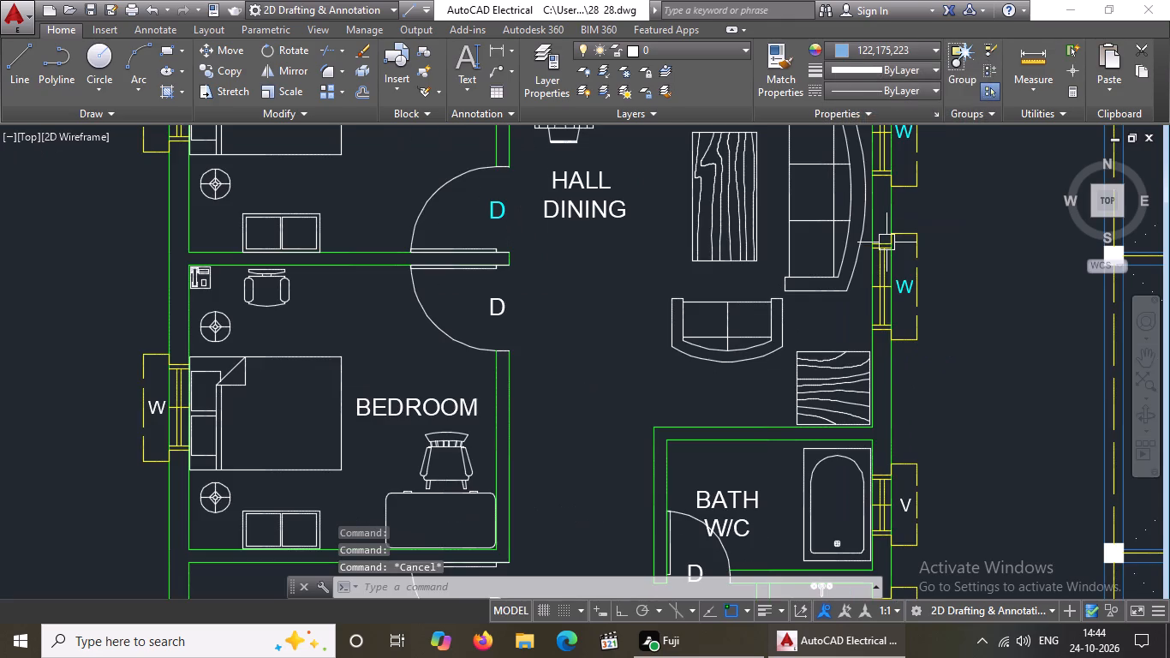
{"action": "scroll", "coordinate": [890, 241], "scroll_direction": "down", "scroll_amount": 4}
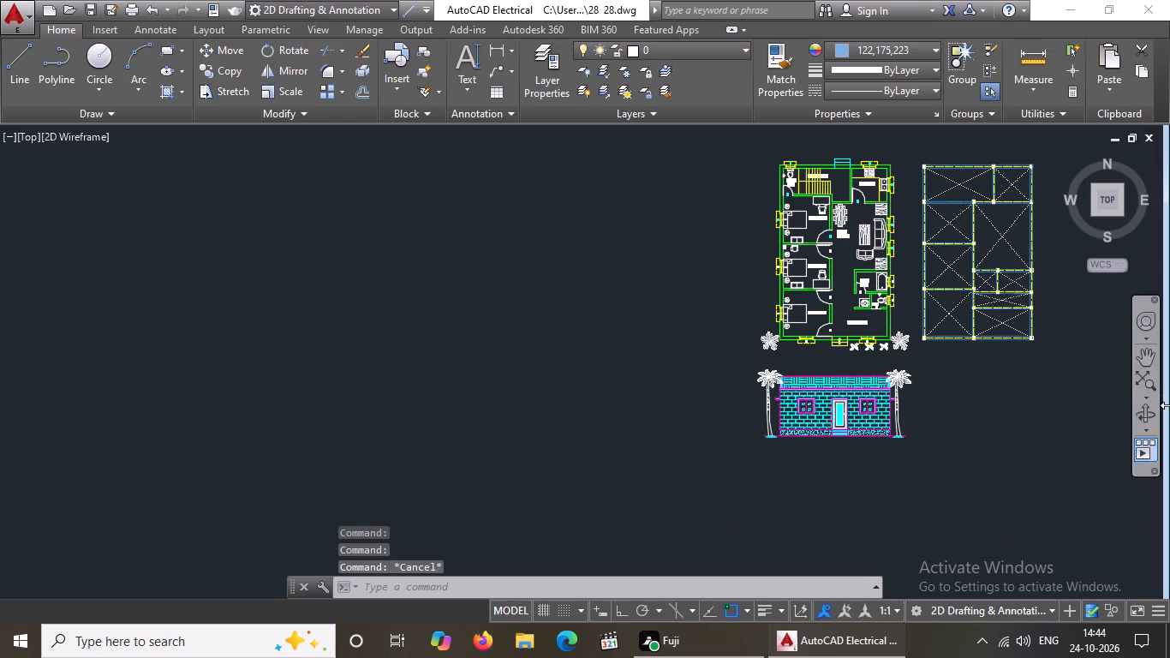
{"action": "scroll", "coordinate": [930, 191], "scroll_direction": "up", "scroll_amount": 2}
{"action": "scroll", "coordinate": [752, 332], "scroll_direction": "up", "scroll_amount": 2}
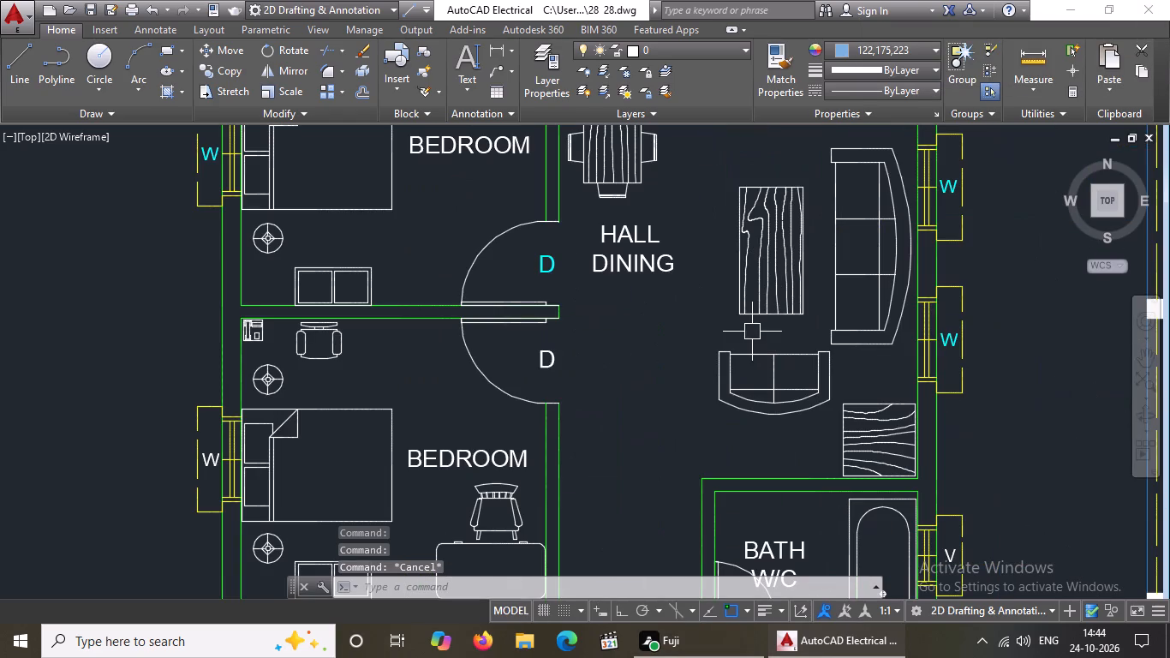
Change the middle bedroom's D door label and the W label of its west window to cyan.
{"action": "left_click", "coordinate": [539, 361]}
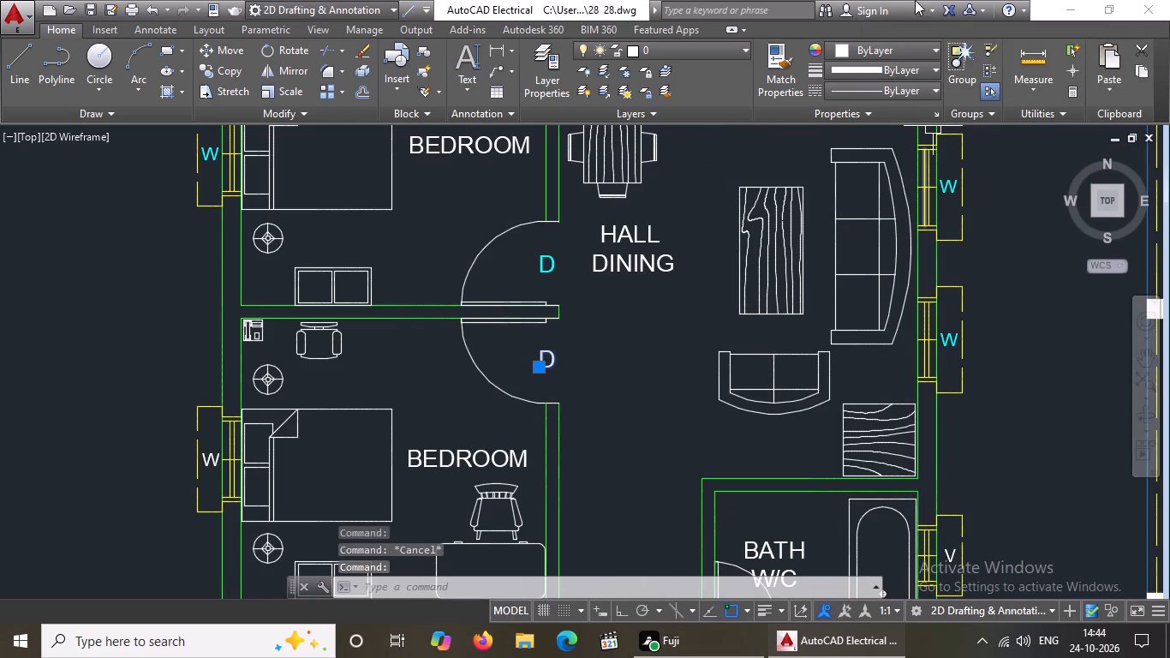
{"action": "left_click", "coordinate": [857, 54]}
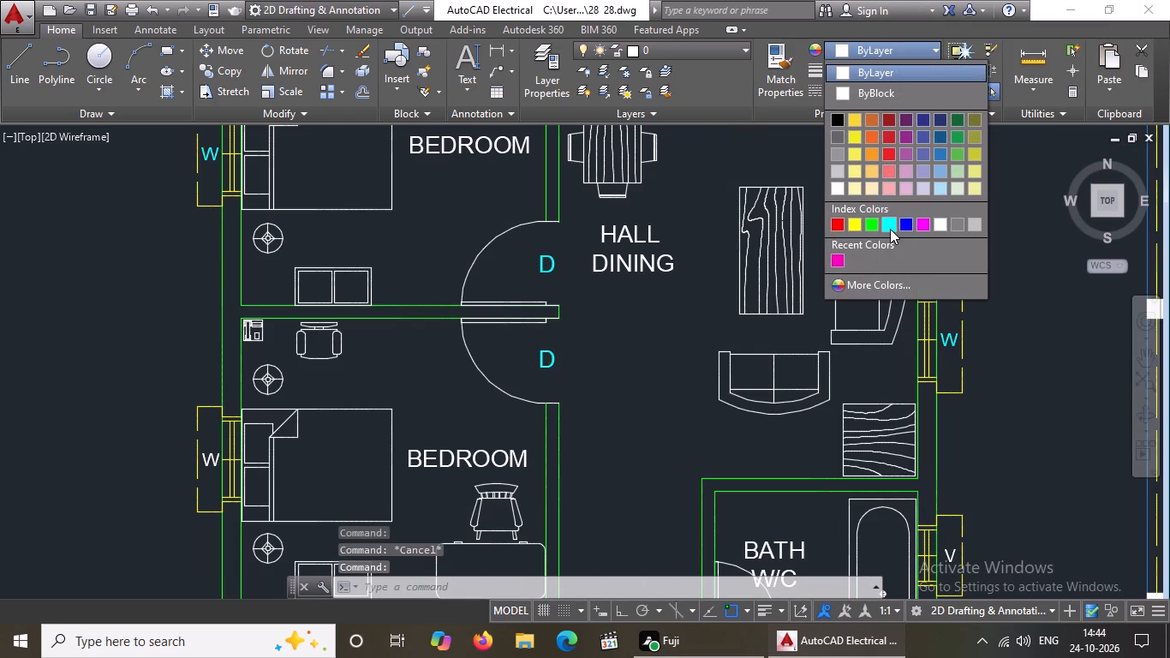
{"action": "left_click", "coordinate": [890, 229]}
{"action": "scroll", "coordinate": [754, 318], "scroll_direction": "down", "scroll_amount": 2}
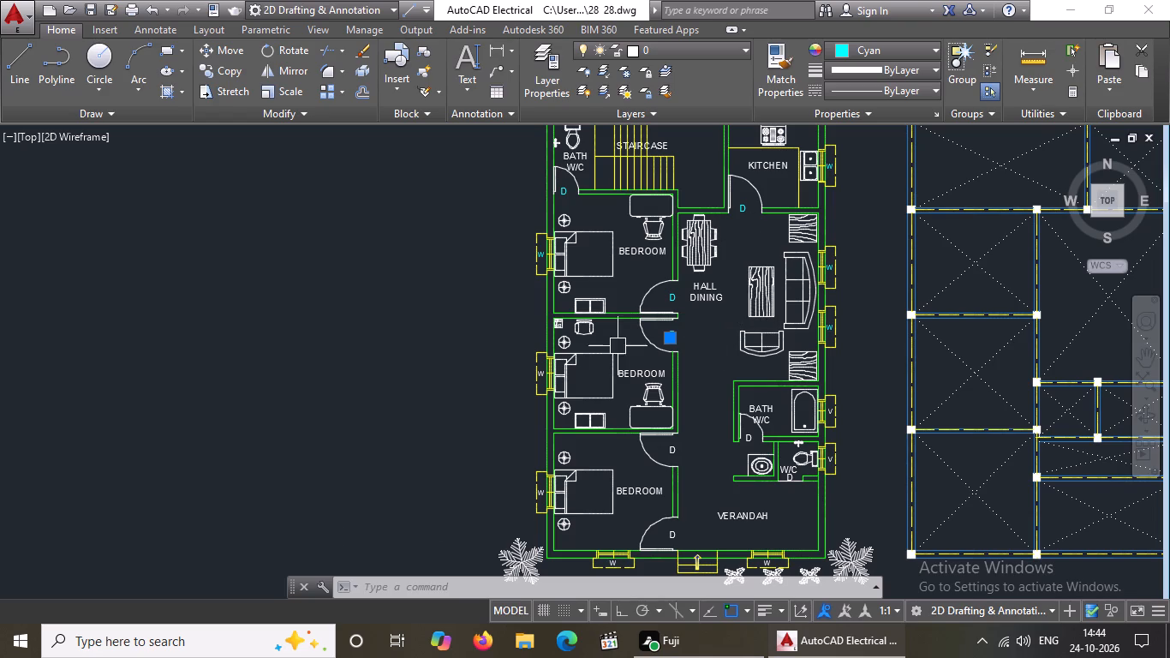
{"action": "scroll", "coordinate": [530, 388], "scroll_direction": "up", "scroll_amount": 3}
{"action": "left_click", "coordinate": [572, 338]}
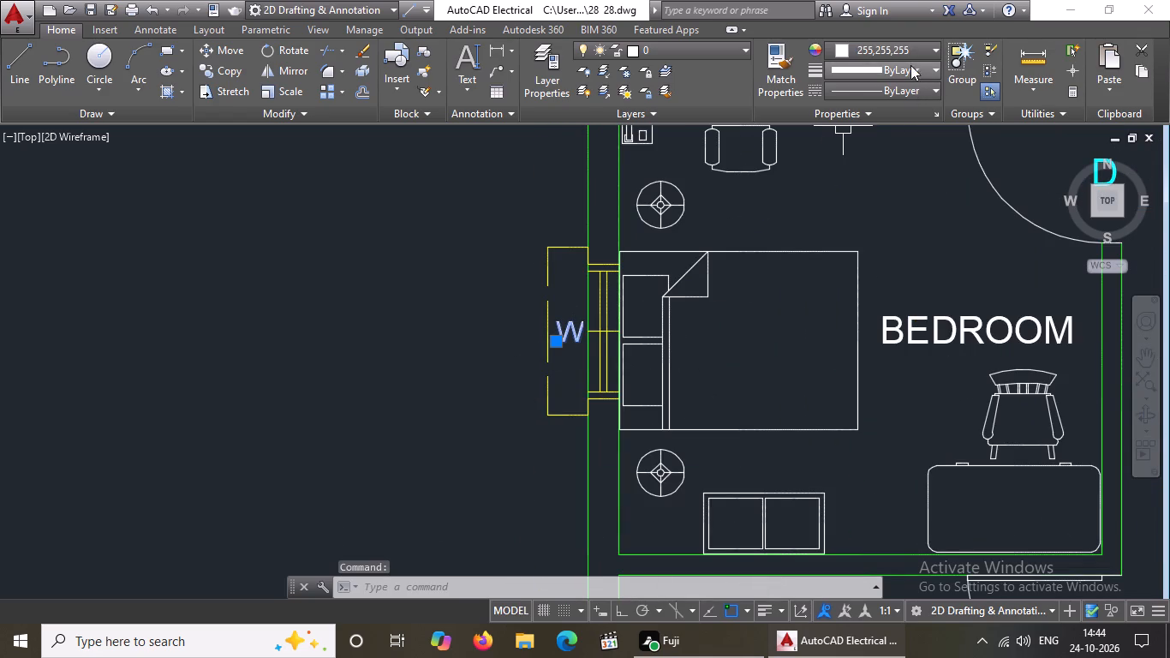
{"action": "left_click", "coordinate": [905, 49]}
{"action": "left_click", "coordinate": [887, 224]}
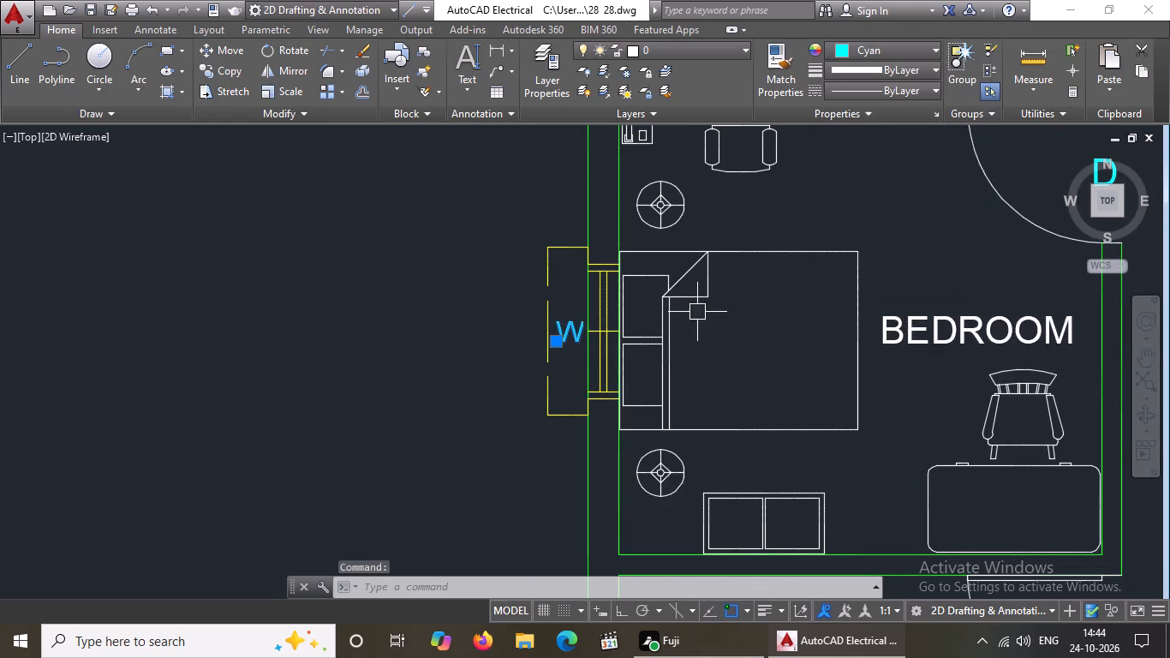
Change the D label of the southernmost bedroom's north door to cyan.
{"action": "scroll", "coordinate": [697, 307], "scroll_direction": "down", "scroll_amount": 3}
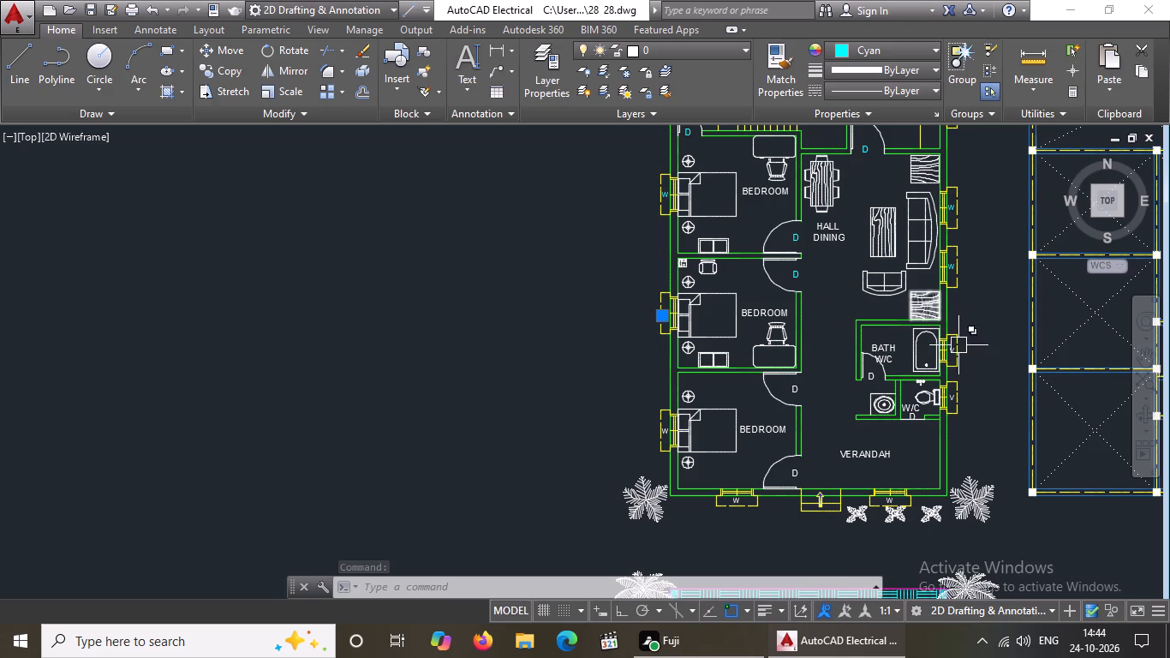
{"action": "scroll", "coordinate": [804, 382], "scroll_direction": "up", "scroll_amount": 2}
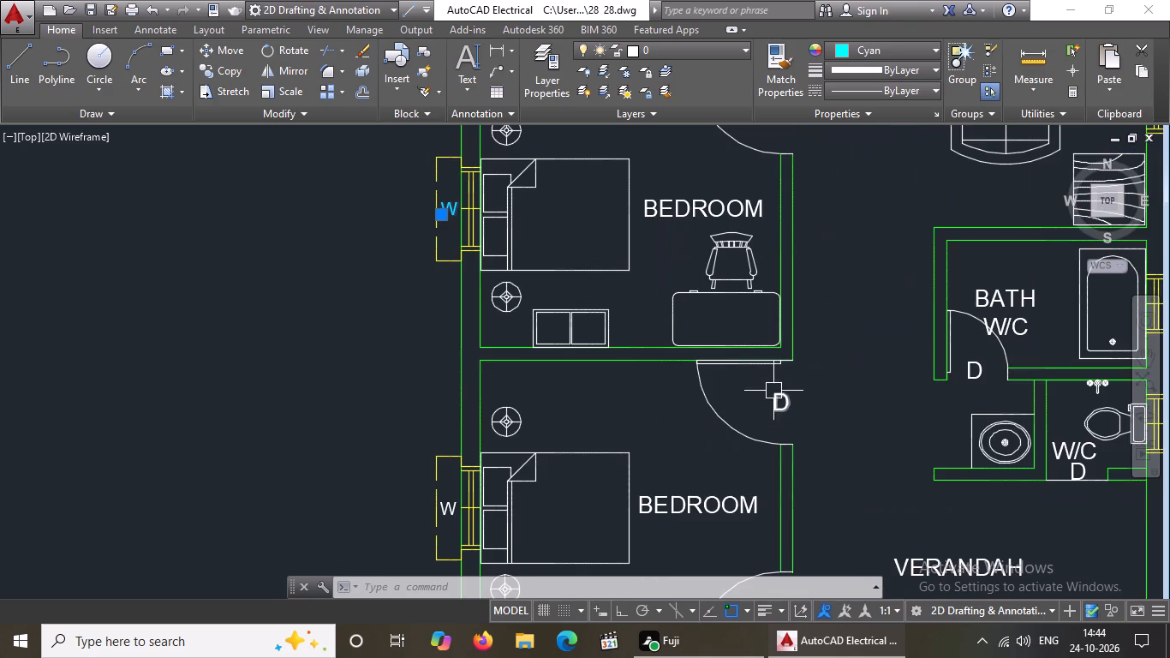
{"action": "left_click", "coordinate": [773, 391]}
{"action": "left_click", "coordinate": [917, 51]}
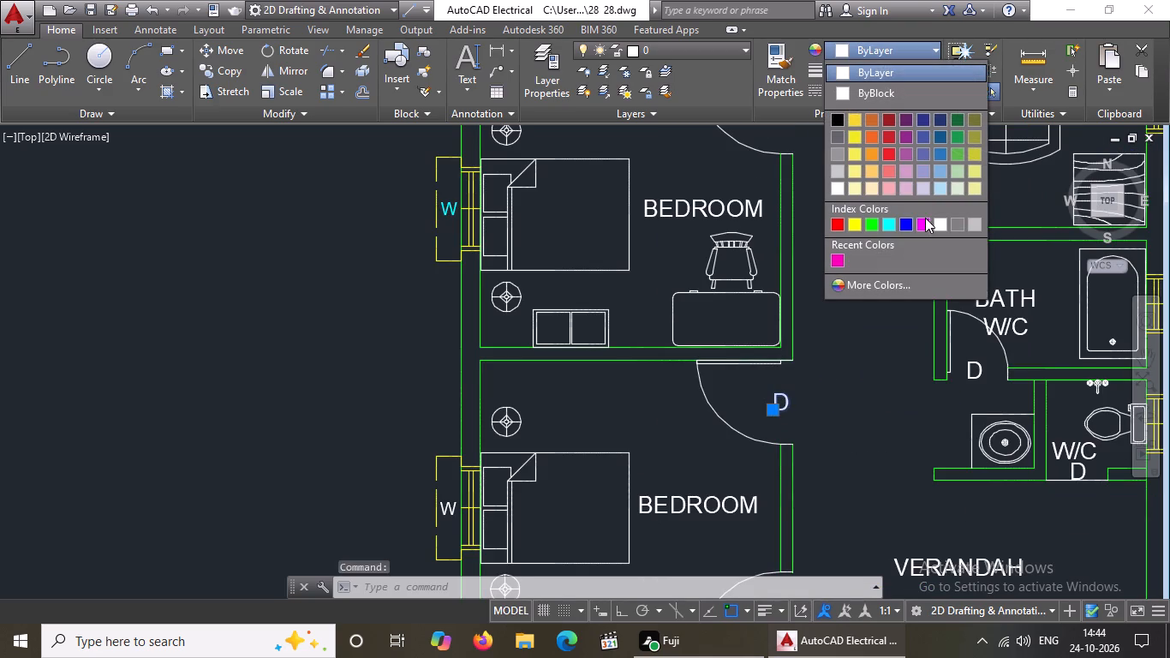
{"action": "left_click", "coordinate": [885, 223]}
Change the D door label and the V ventilator label of the bath beside the hall to cyan.
{"action": "scroll", "coordinate": [856, 271], "scroll_direction": "down", "scroll_amount": 3}
{"action": "scroll", "coordinate": [907, 260], "scroll_direction": "up", "scroll_amount": 3}
{"action": "left_click", "coordinate": [815, 407]}
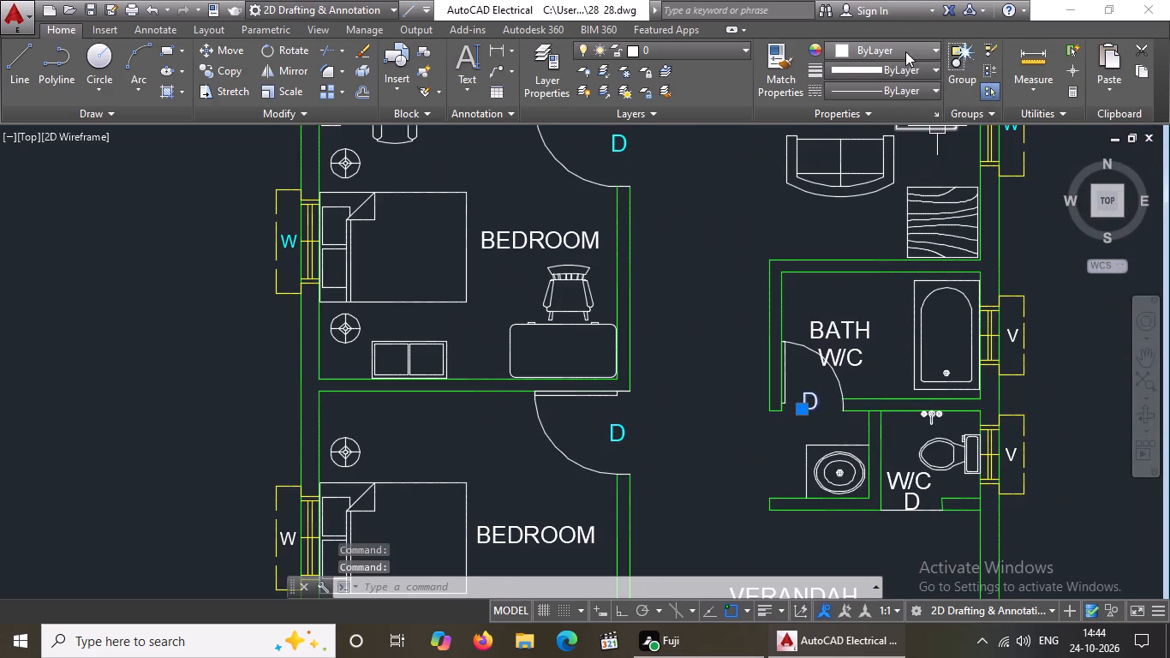
{"action": "left_click", "coordinate": [905, 51]}
{"action": "left_click", "coordinate": [891, 221]}
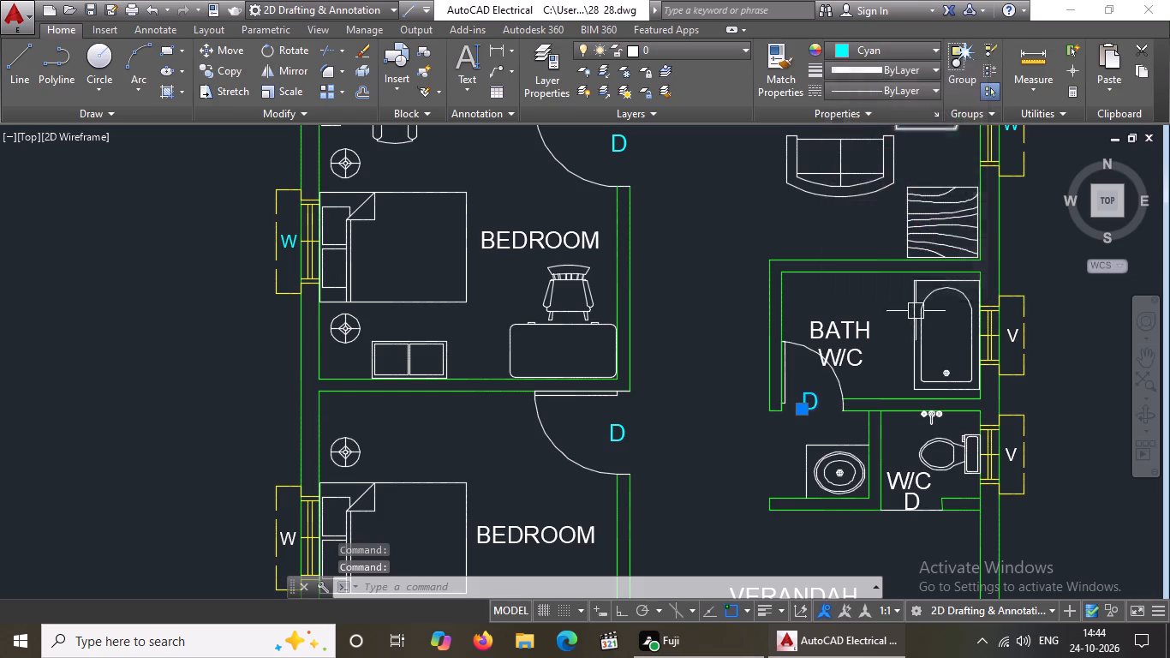
{"action": "scroll", "coordinate": [925, 306], "scroll_direction": "down", "scroll_amount": 2}
{"action": "scroll", "coordinate": [1005, 290], "scroll_direction": "up", "scroll_amount": 3}
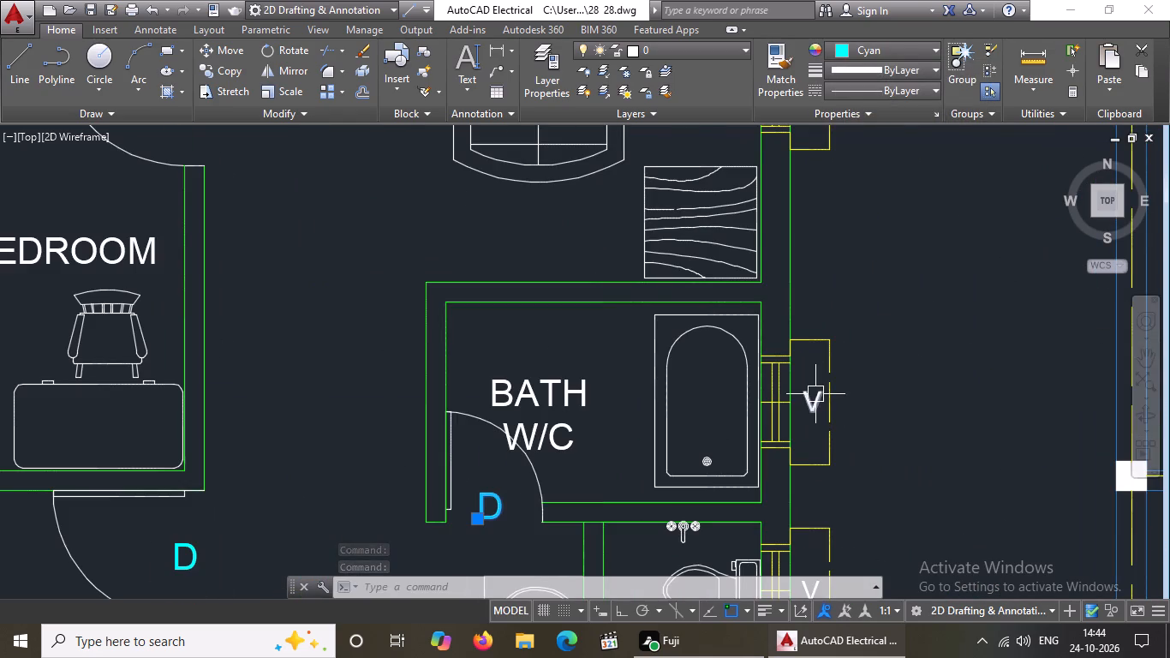
{"action": "left_click", "coordinate": [815, 394]}
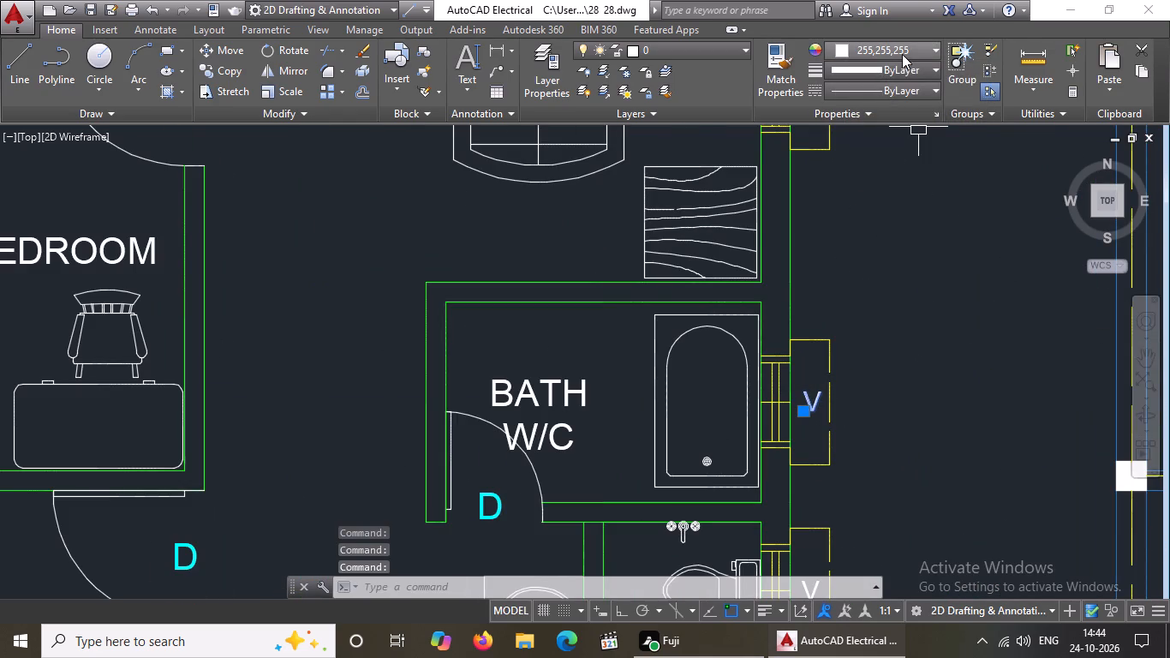
{"action": "left_click", "coordinate": [902, 51]}
{"action": "left_click", "coordinate": [891, 217]}
Change the W labels of the southernmost bedroom's west and south windows to cyan.
{"action": "scroll", "coordinate": [817, 326], "scroll_direction": "down", "scroll_amount": 4}
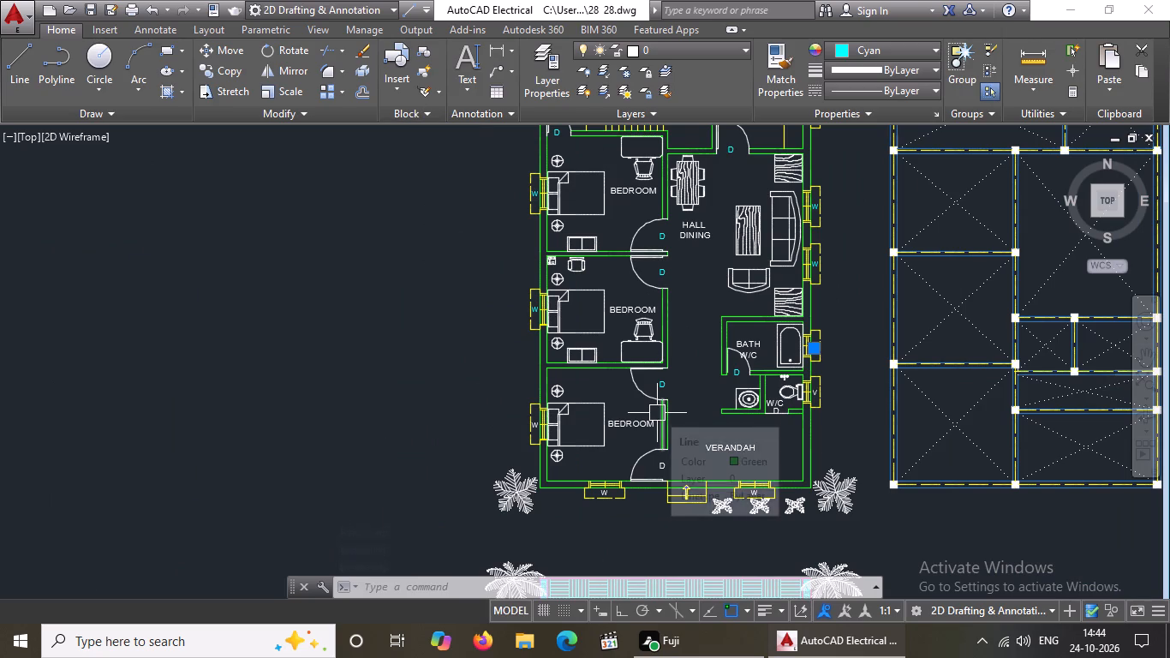
{"action": "scroll", "coordinate": [549, 453], "scroll_direction": "up", "scroll_amount": 4}
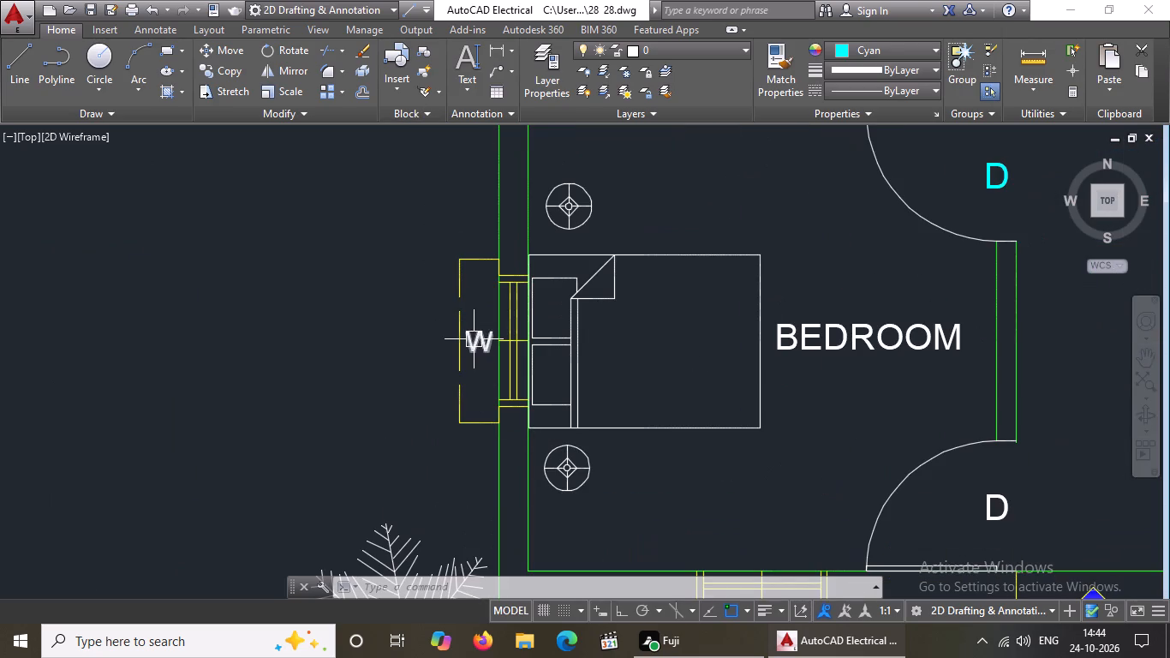
{"action": "left_click", "coordinate": [475, 342]}
{"action": "left_click", "coordinate": [841, 51]}
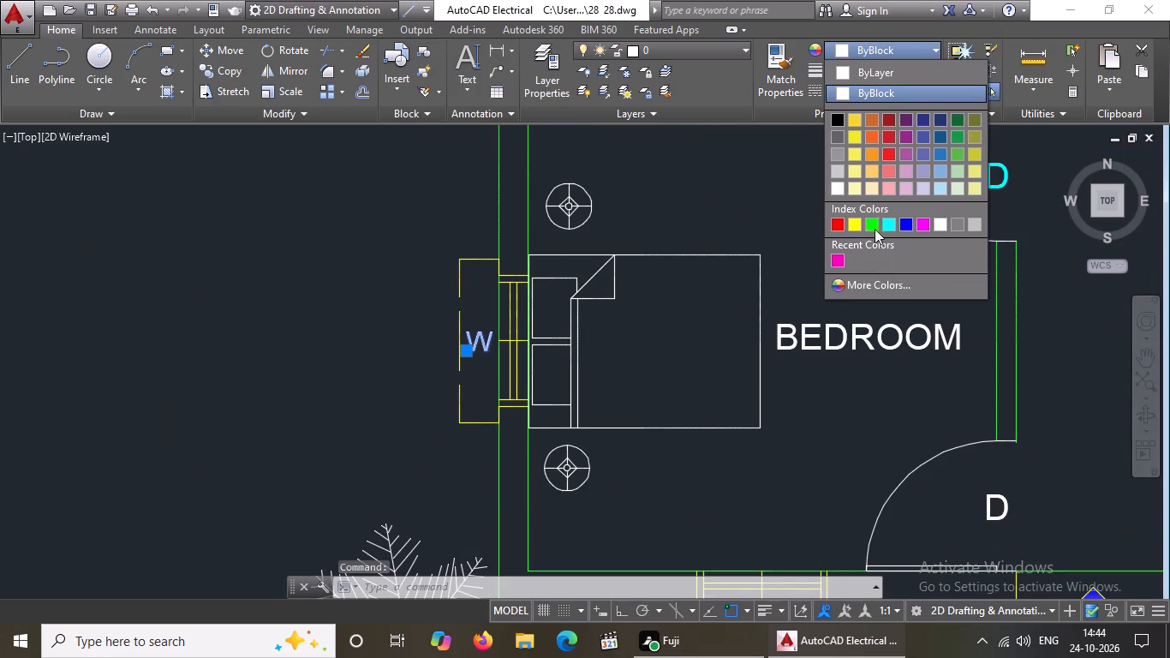
{"action": "left_click", "coordinate": [885, 222]}
{"action": "scroll", "coordinate": [775, 246], "scroll_direction": "down", "scroll_amount": 5}
{"action": "scroll", "coordinate": [770, 292], "scroll_direction": "up", "scroll_amount": 4}
{"action": "scroll", "coordinate": [791, 197], "scroll_direction": "up", "scroll_amount": 2}
{"action": "left_click", "coordinate": [789, 253]}
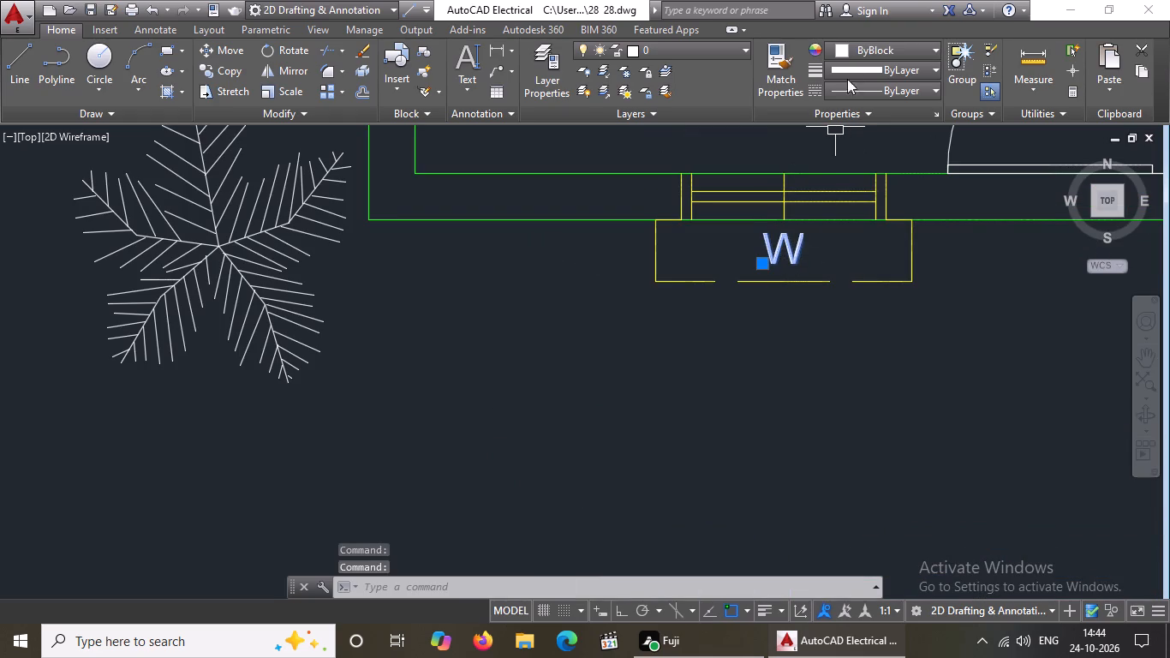
{"action": "left_click", "coordinate": [863, 45]}
{"action": "left_click", "coordinate": [891, 219]}
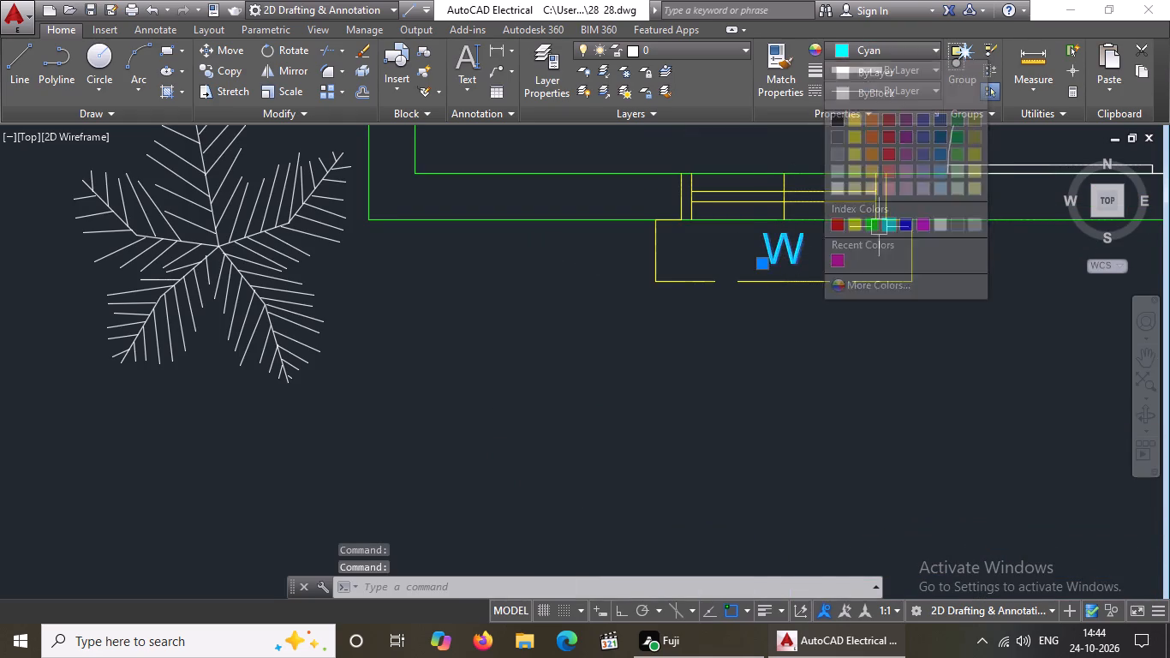
Change the entrance step lines and the direction arrow's outline in front of the verandah from yellow to cyan.
{"action": "scroll", "coordinate": [857, 227], "scroll_direction": "down", "scroll_amount": 7}
{"action": "scroll", "coordinate": [955, 219], "scroll_direction": "up", "scroll_amount": 3}
{"action": "scroll", "coordinate": [752, 252], "scroll_direction": "up", "scroll_amount": 2}
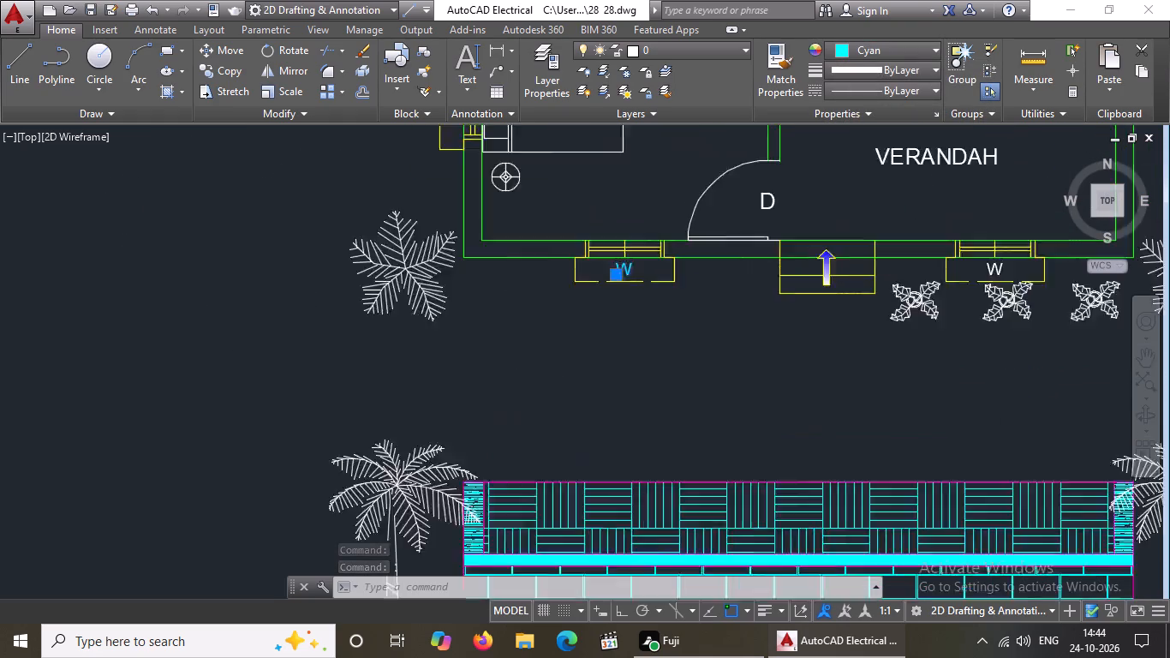
{"action": "left_click", "coordinate": [788, 219]}
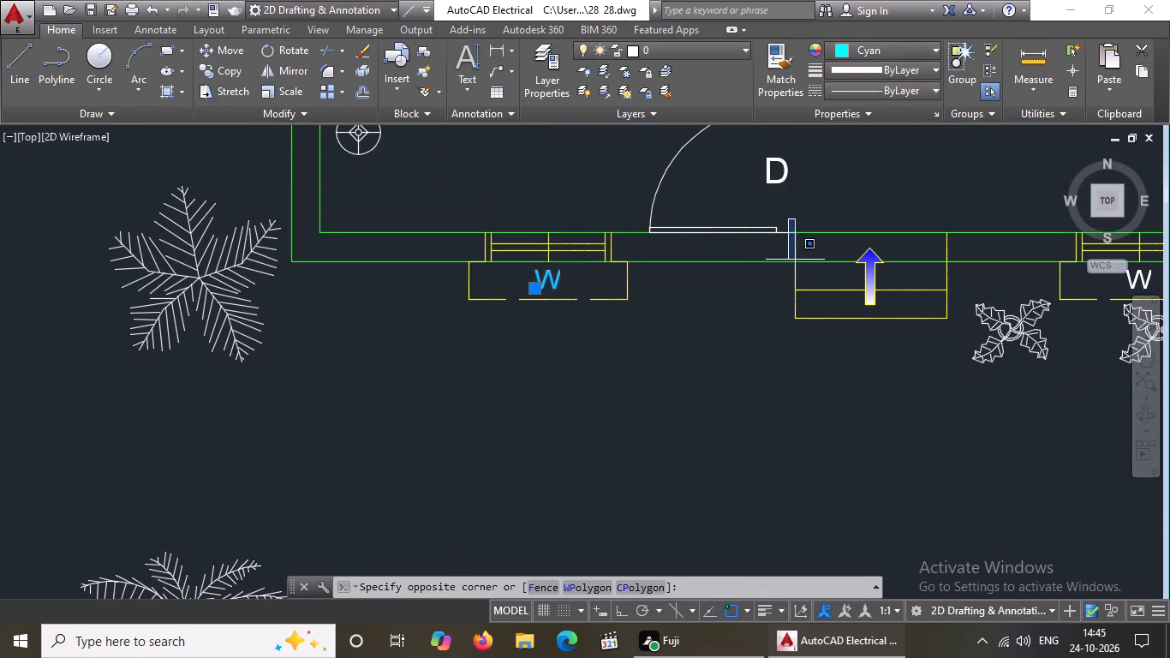
{"action": "left_click", "coordinate": [956, 336]}
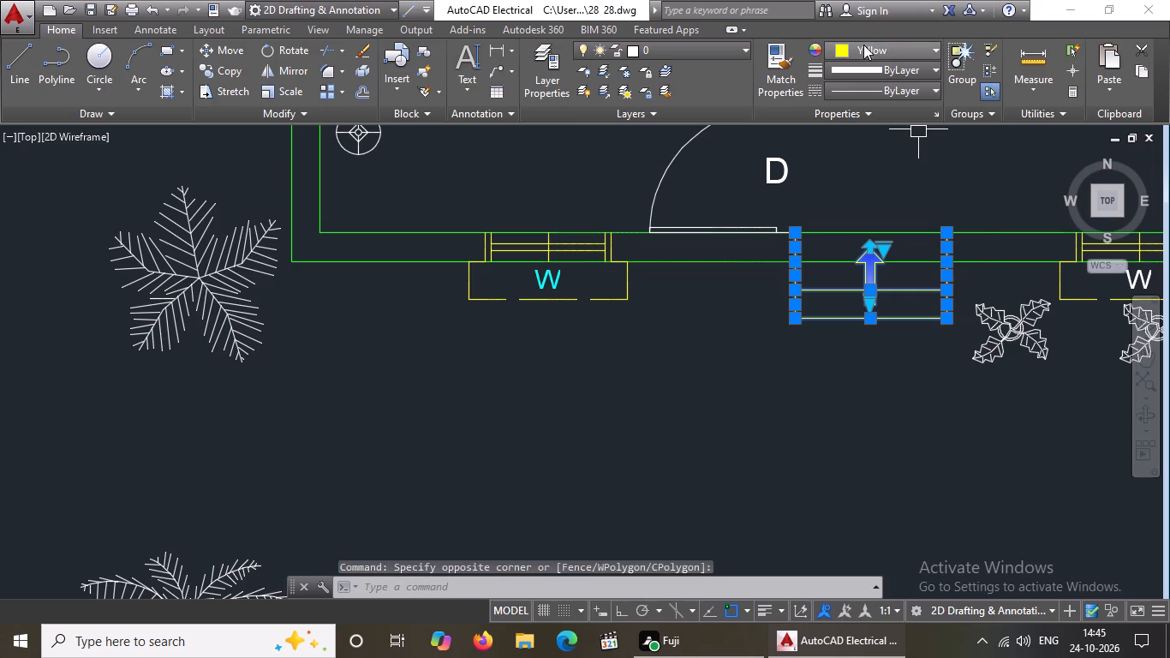
{"action": "left_click", "coordinate": [863, 45]}
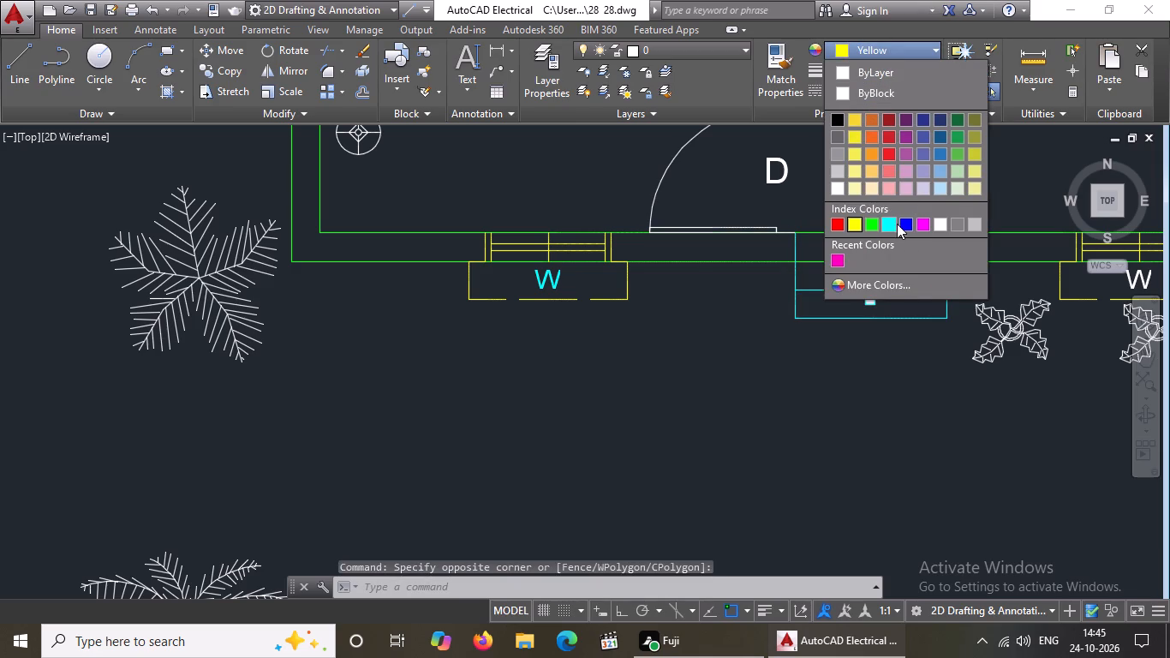
{"action": "left_click", "coordinate": [892, 224]}
{"action": "scroll", "coordinate": [888, 228], "scroll_direction": "down", "scroll_amount": 3}
{"action": "key", "text": "Escape"}
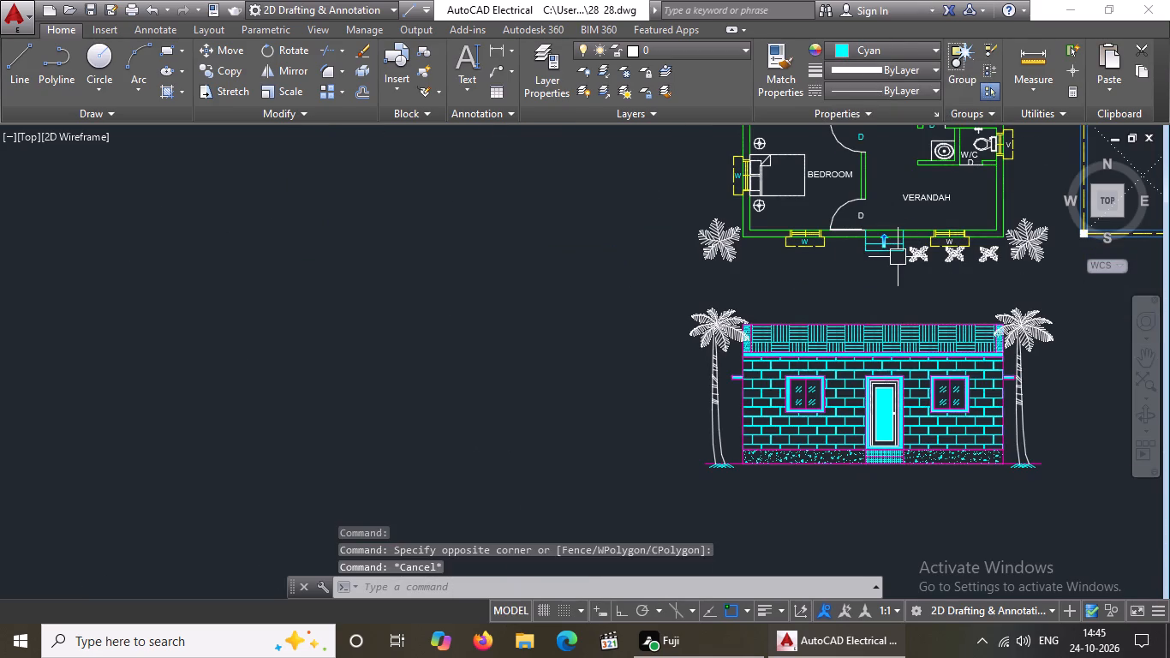
Change the W label of the verandah's south window to cyan.
{"action": "scroll", "coordinate": [886, 232], "scroll_direction": "up", "scroll_amount": 6}
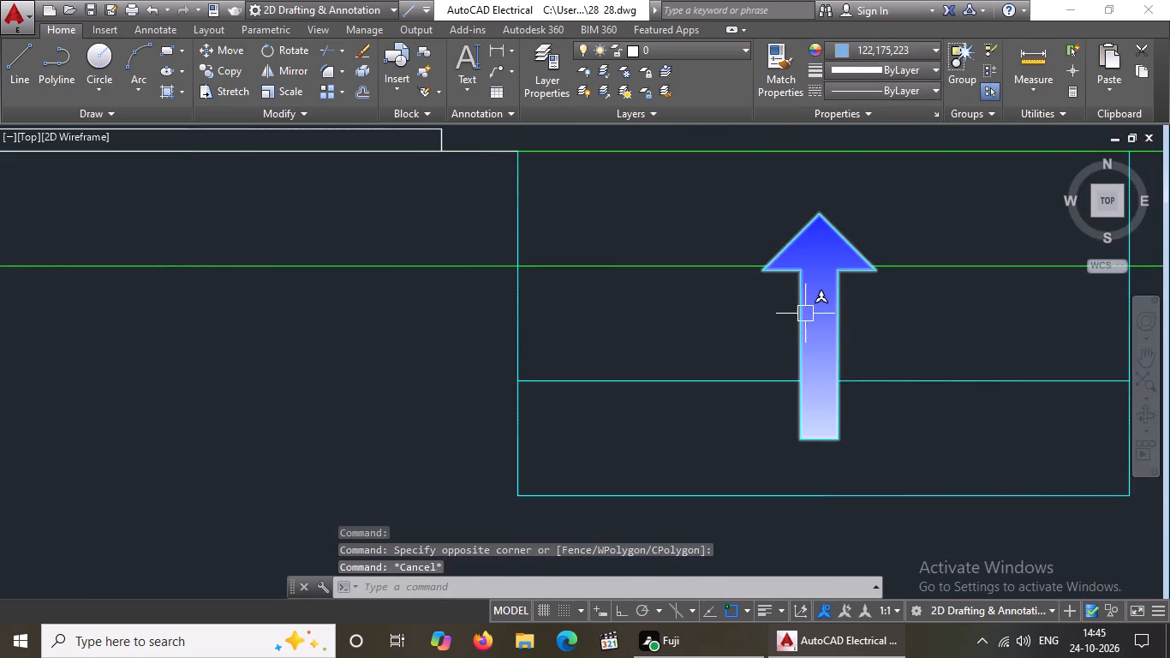
{"action": "scroll", "coordinate": [805, 317], "scroll_direction": "down", "scroll_amount": 5}
{"action": "scroll", "coordinate": [900, 328], "scroll_direction": "up", "scroll_amount": 3}
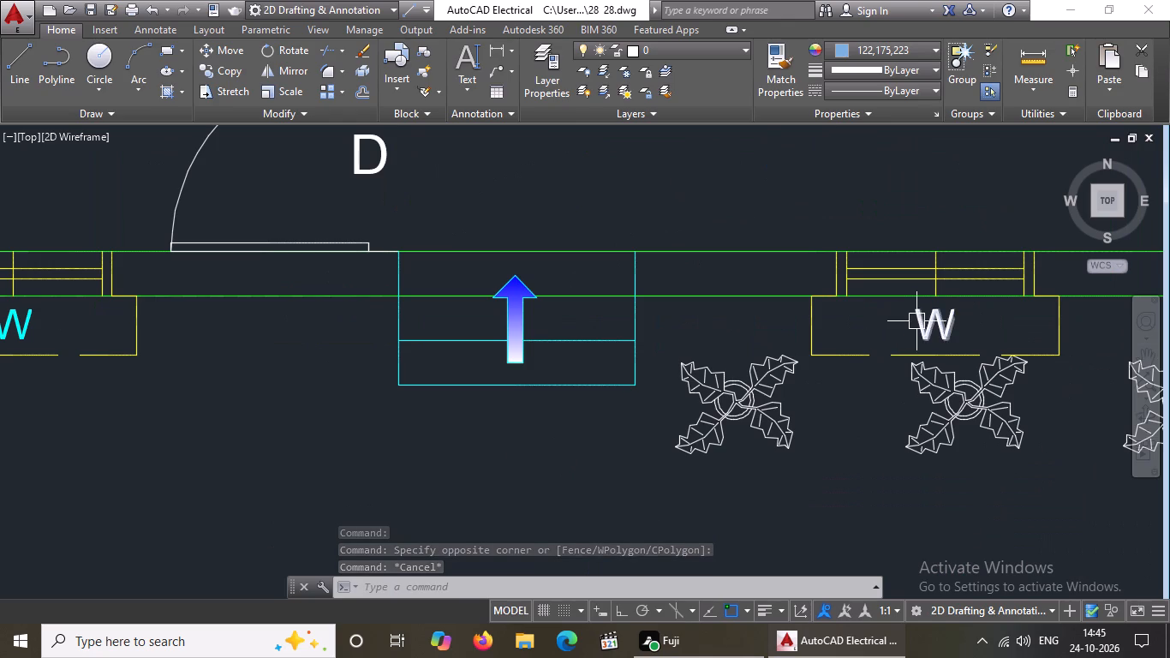
{"action": "left_click", "coordinate": [917, 320]}
{"action": "left_click", "coordinate": [861, 47]}
{"action": "left_click", "coordinate": [887, 218]}
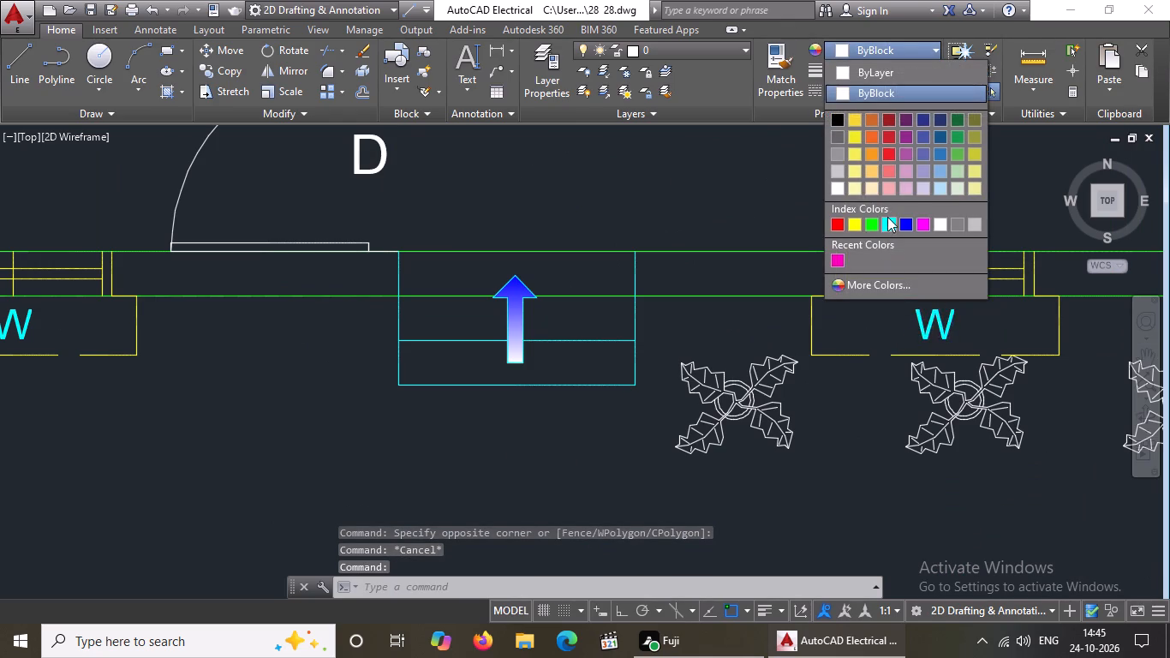
Change the V label of the ventilator beside the small W/C to cyan.
{"action": "scroll", "coordinate": [871, 248], "scroll_direction": "down", "scroll_amount": 4}
{"action": "scroll", "coordinate": [915, 170], "scroll_direction": "up", "scroll_amount": 5}
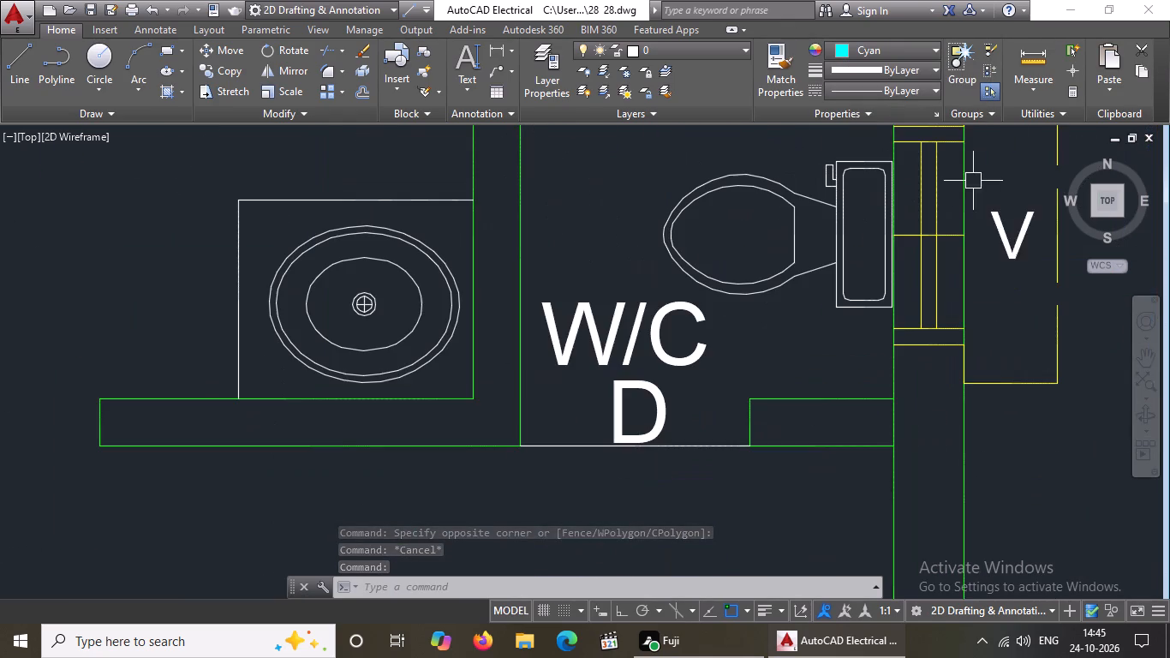
{"action": "left_click", "coordinate": [1000, 243]}
{"action": "left_click", "coordinate": [892, 54]}
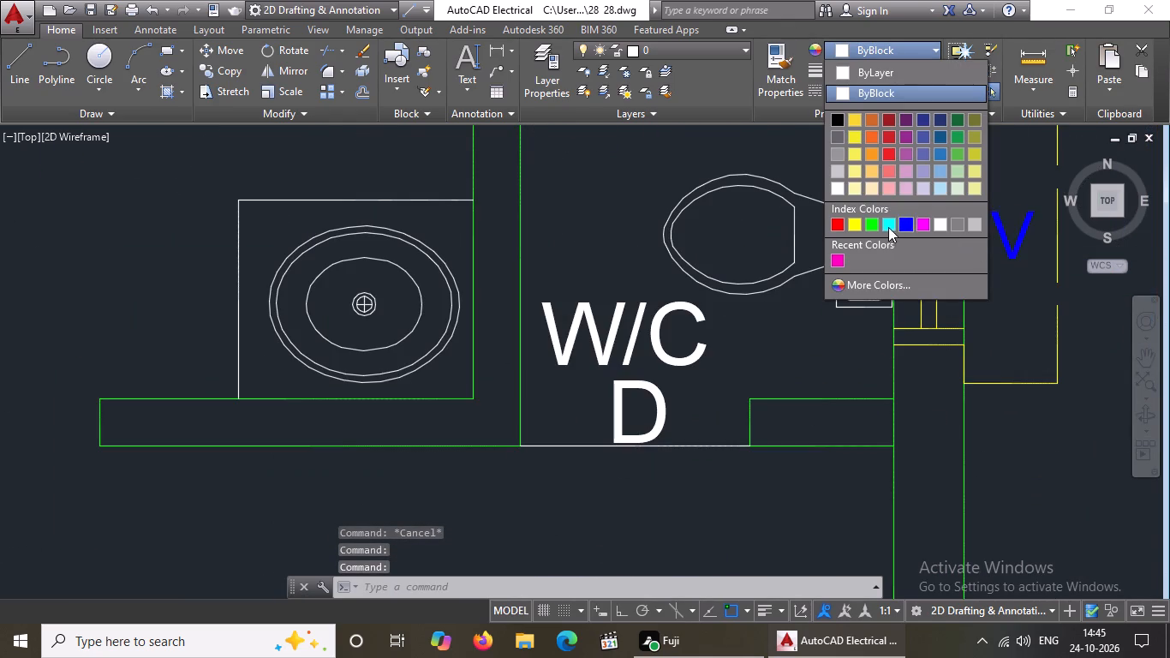
{"action": "left_click", "coordinate": [891, 224]}
{"action": "scroll", "coordinate": [908, 323], "scroll_direction": "down", "scroll_amount": 6}
{"action": "key", "text": "Escape"}
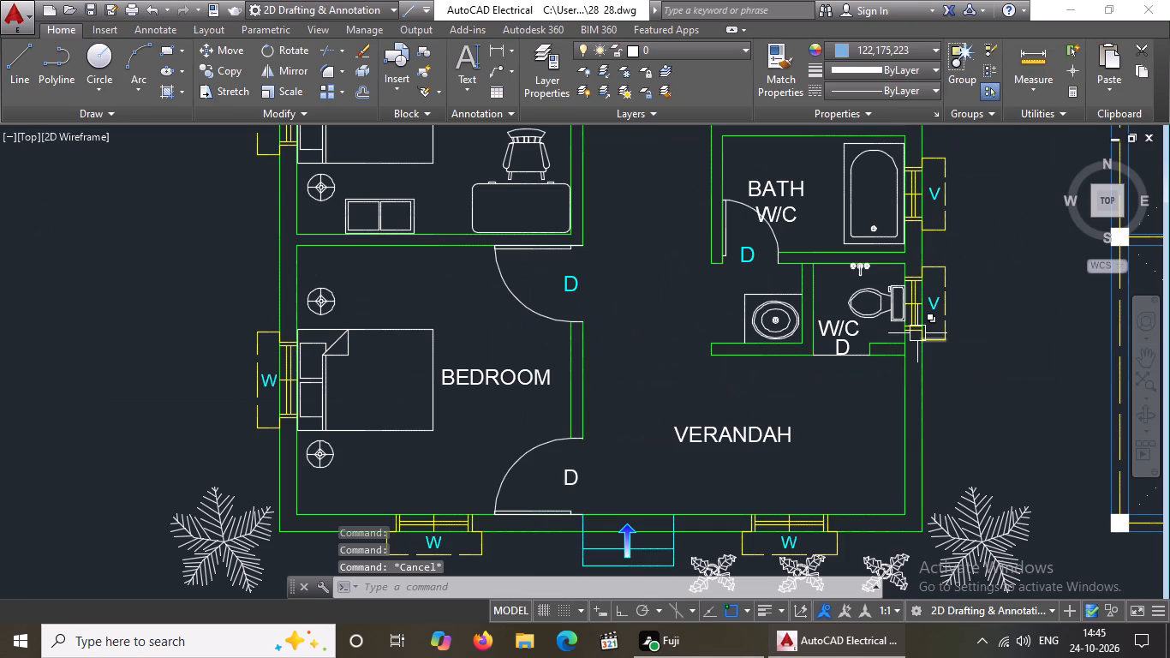
Change the D label of the southernmost bedroom's door next to the entrance steps to cyan.
{"action": "scroll", "coordinate": [910, 330], "scroll_direction": "down", "scroll_amount": 1}
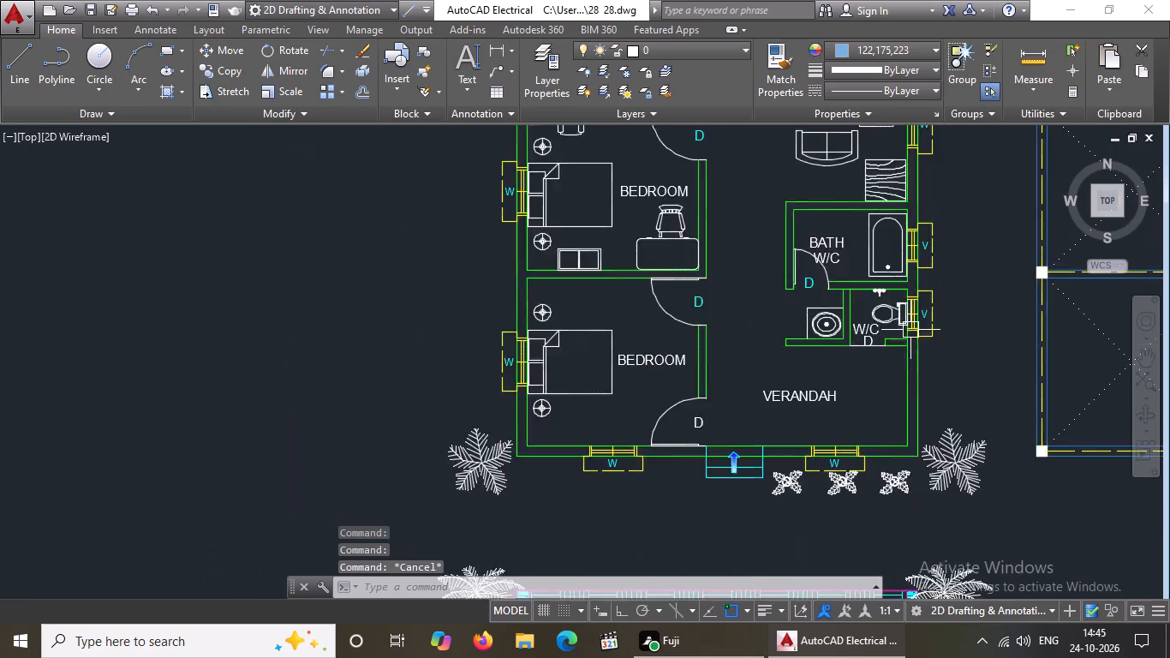
{"action": "scroll", "coordinate": [910, 330], "scroll_direction": "down", "scroll_amount": 1}
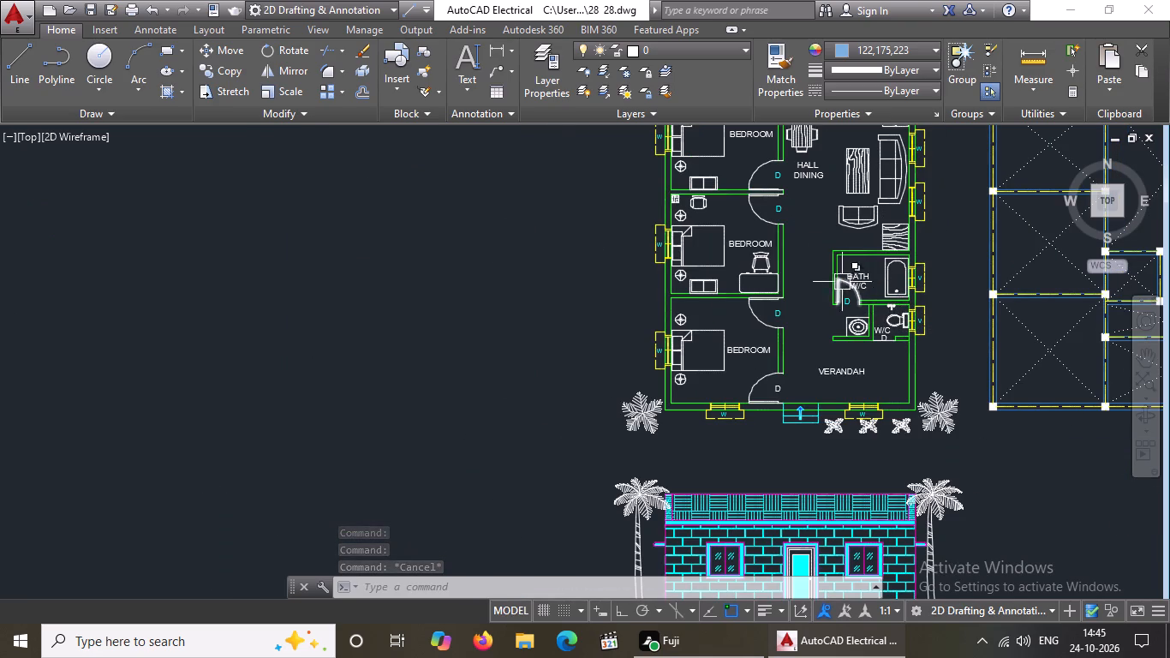
{"action": "scroll", "coordinate": [821, 415], "scroll_direction": "up", "scroll_amount": 3}
{"action": "left_click", "coordinate": [636, 314]}
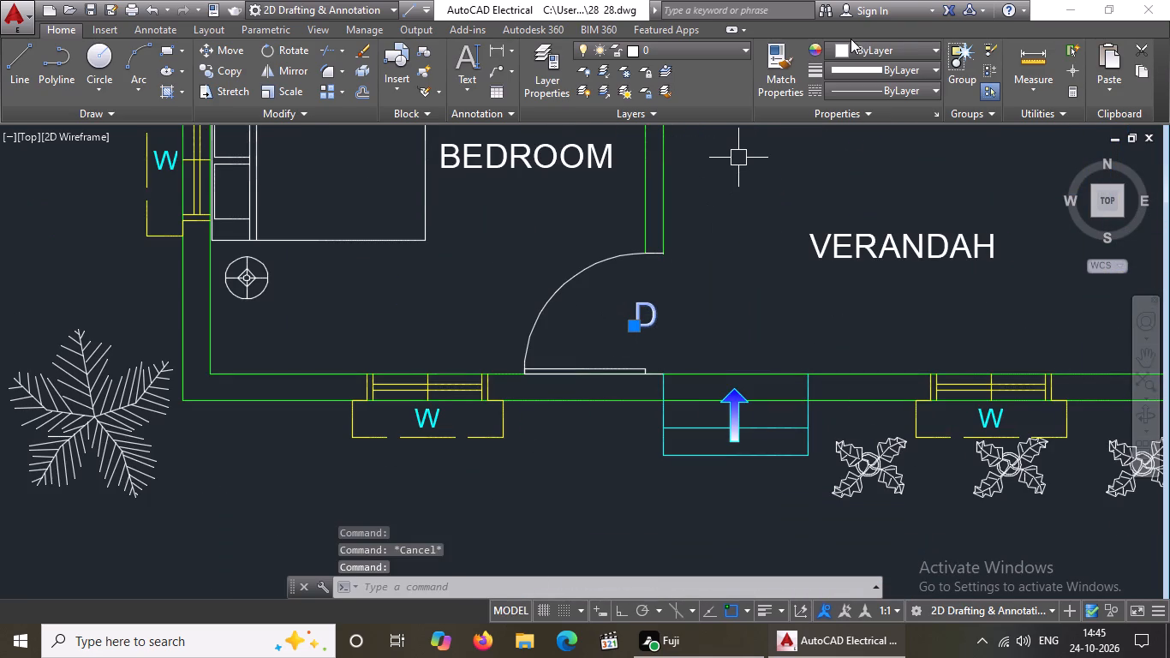
{"action": "left_click", "coordinate": [853, 39]}
{"action": "left_click", "coordinate": [853, 46]}
{"action": "left_click", "coordinate": [883, 224]}
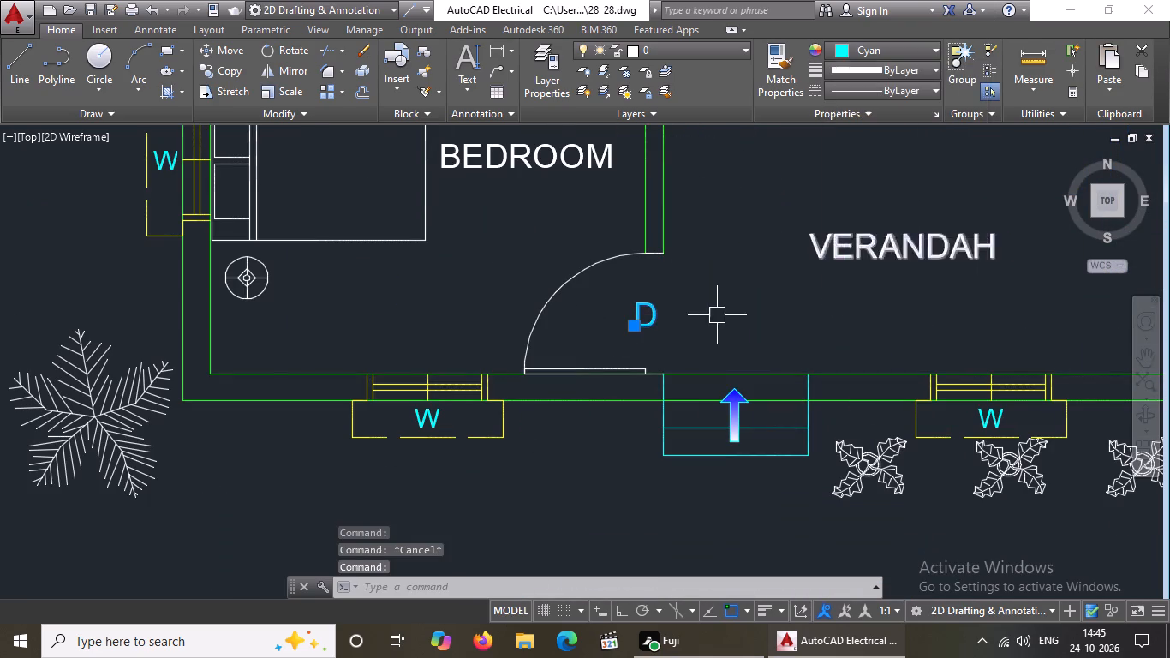
{"action": "scroll", "coordinate": [714, 312], "scroll_direction": "down", "scroll_amount": 4}
{"action": "key", "text": "Escape"}
Copy the blue direction arrow from the verandah entrance steps to just north of the rear steps between the staircase and kitchen.
{"action": "scroll", "coordinate": [713, 352], "scroll_direction": "up", "scroll_amount": 2}
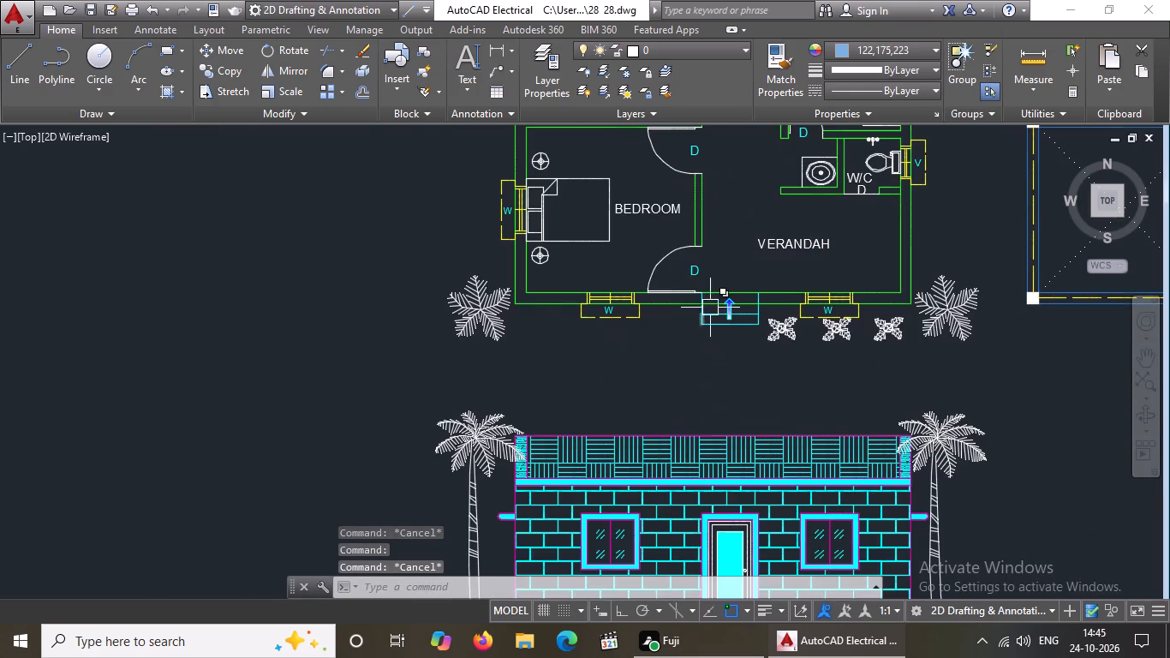
{"action": "scroll", "coordinate": [719, 308], "scroll_direction": "up", "scroll_amount": 4}
{"action": "left_click", "coordinate": [759, 304]}
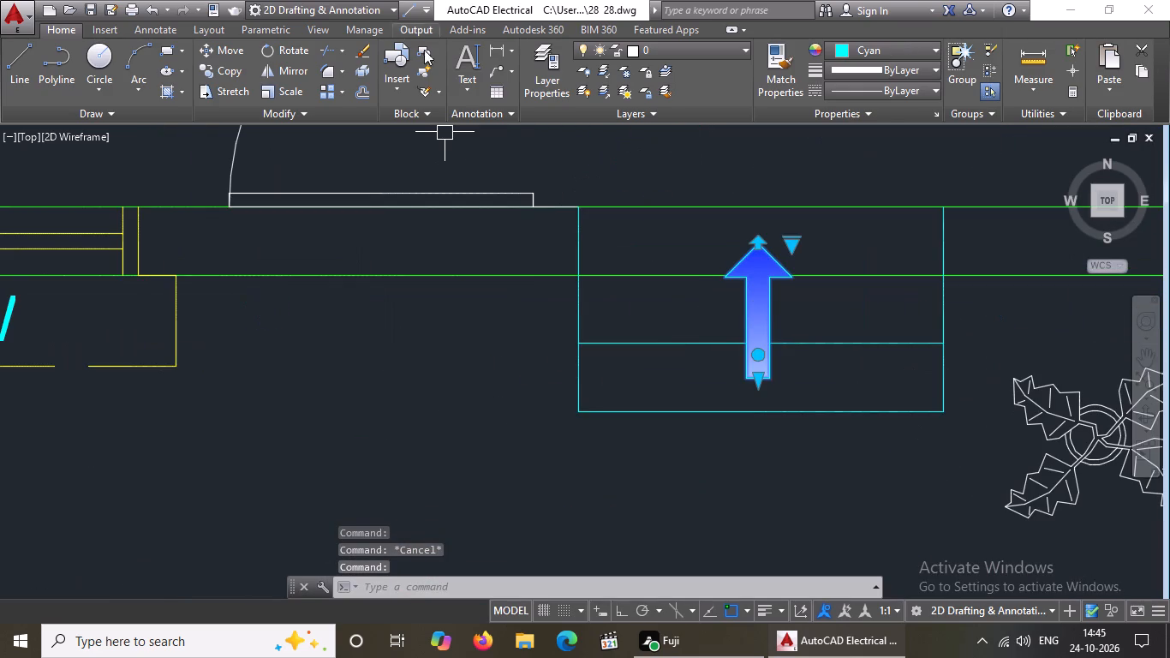
{"action": "left_click", "coordinate": [232, 70]}
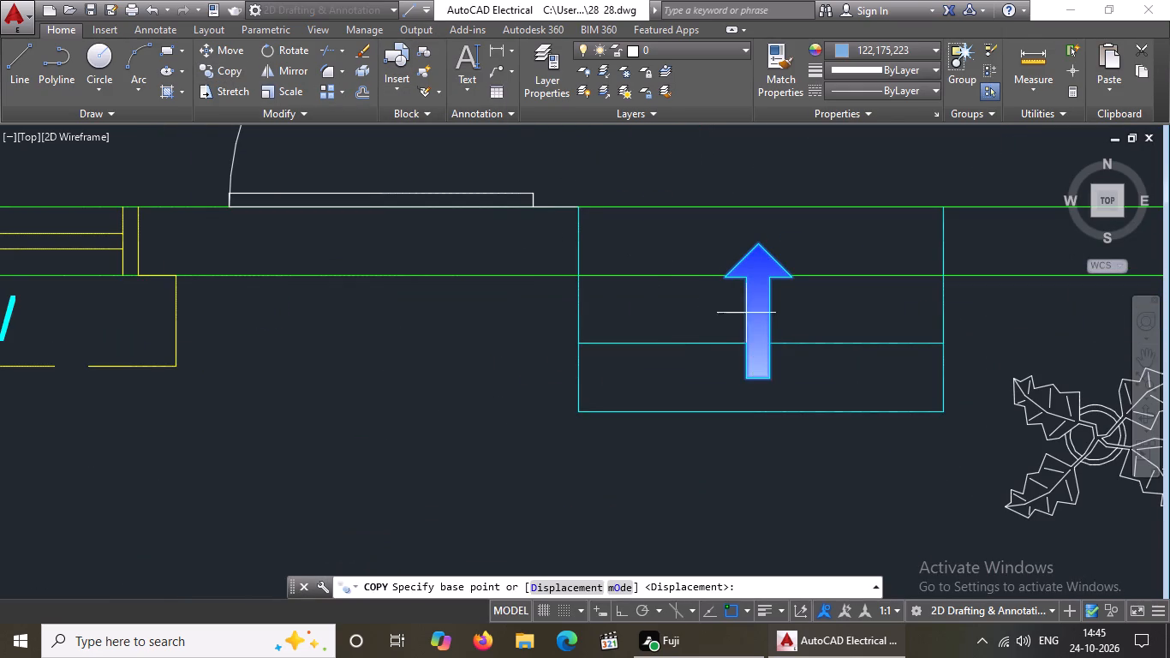
{"action": "left_click", "coordinate": [760, 338]}
{"action": "scroll", "coordinate": [760, 325], "scroll_direction": "down", "scroll_amount": 6}
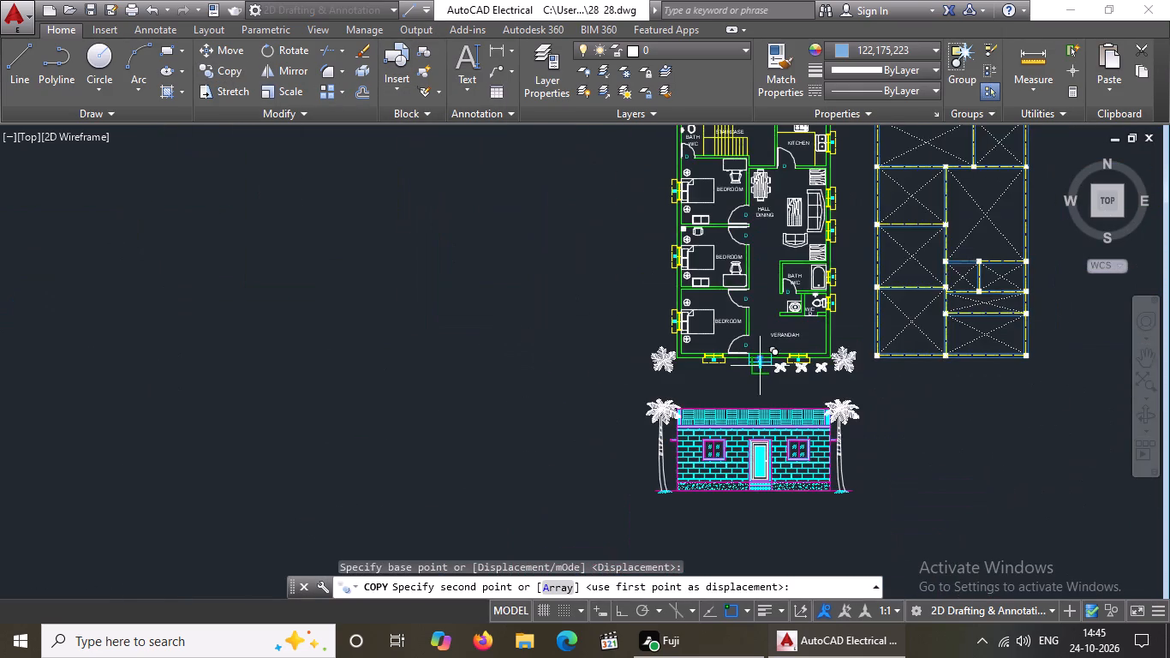
{"action": "scroll", "coordinate": [758, 356], "scroll_direction": "down", "scroll_amount": 1}
{"action": "scroll", "coordinate": [764, 188], "scroll_direction": "up", "scroll_amount": 4}
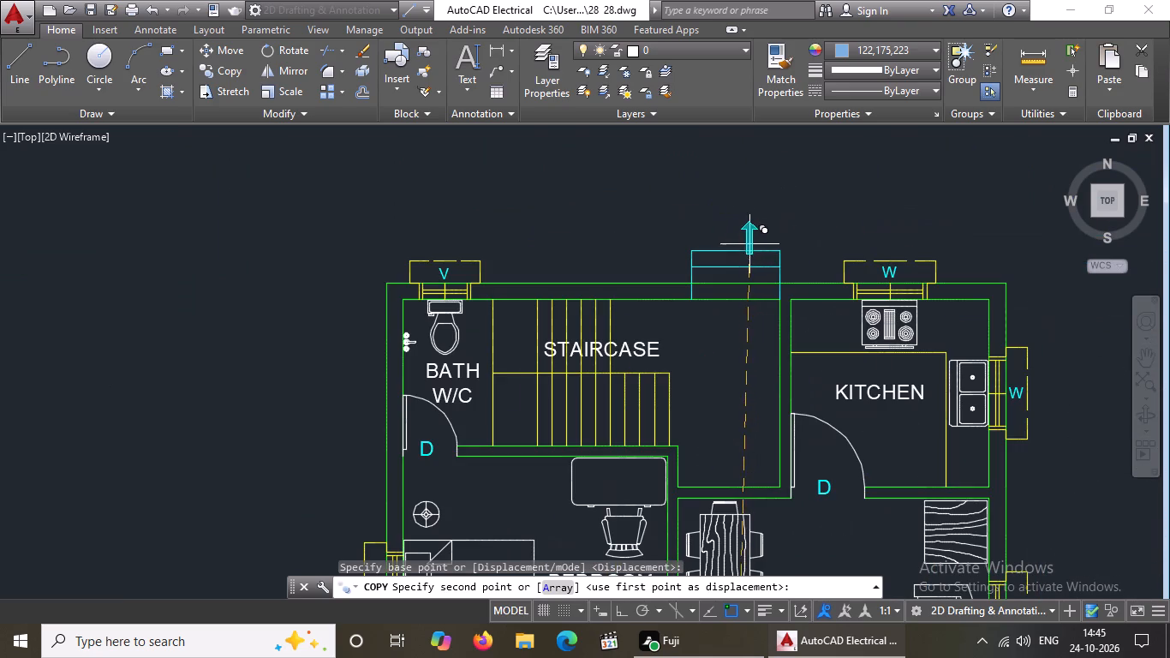
{"action": "scroll", "coordinate": [733, 288], "scroll_direction": "up", "scroll_amount": 3}
{"action": "scroll", "coordinate": [748, 242], "scroll_direction": "down", "scroll_amount": 4}
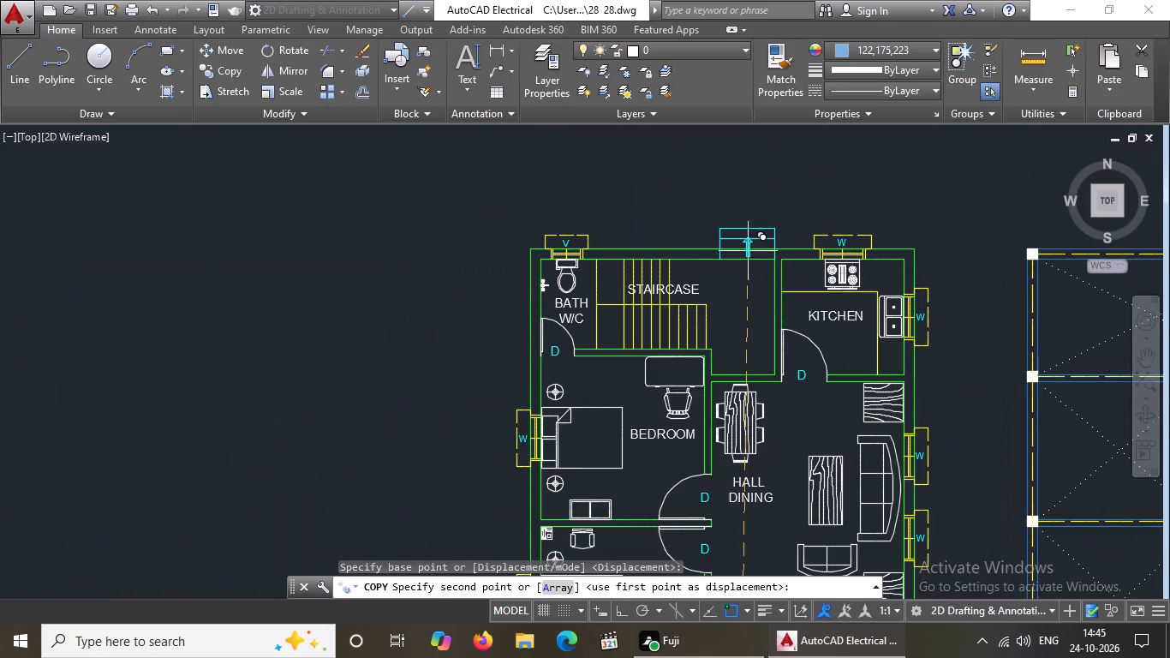
{"action": "left_click", "coordinate": [754, 207]}
{"action": "key", "text": "Escape"}
Rotate the copied direction arrow 180° about its tip so it points south towards the house.
{"action": "scroll", "coordinate": [755, 196], "scroll_direction": "up", "scroll_amount": 1}
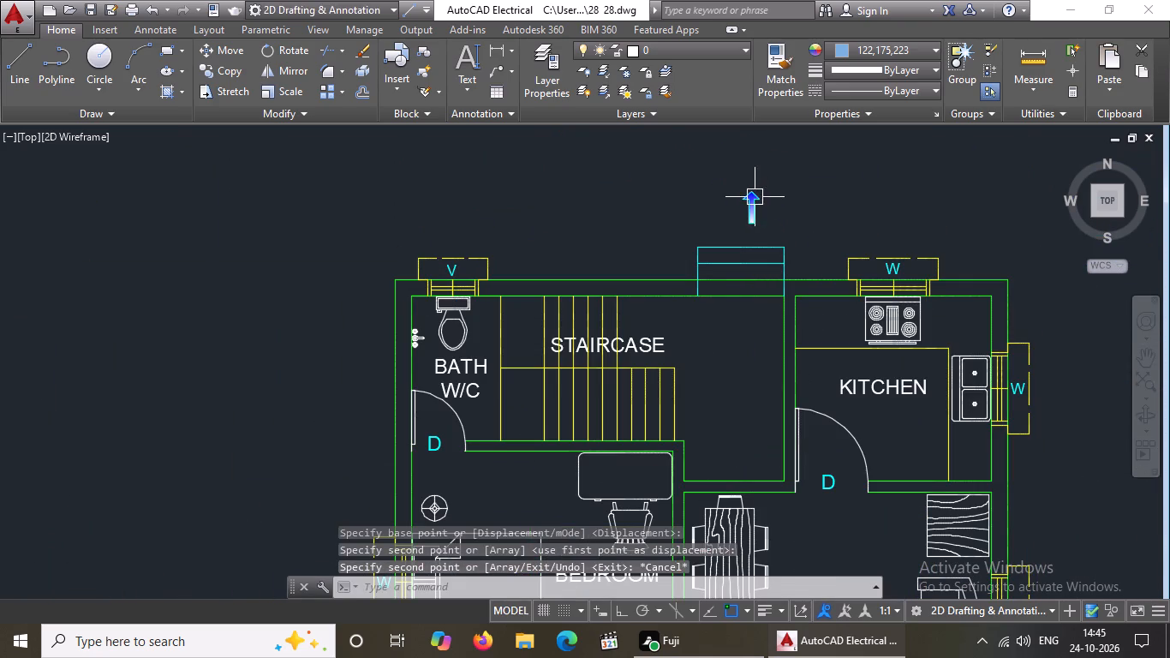
{"action": "left_click", "coordinate": [755, 199]}
{"action": "left_click_drag", "start_coordinate": [286, 50], "coordinate": [301, 62]}
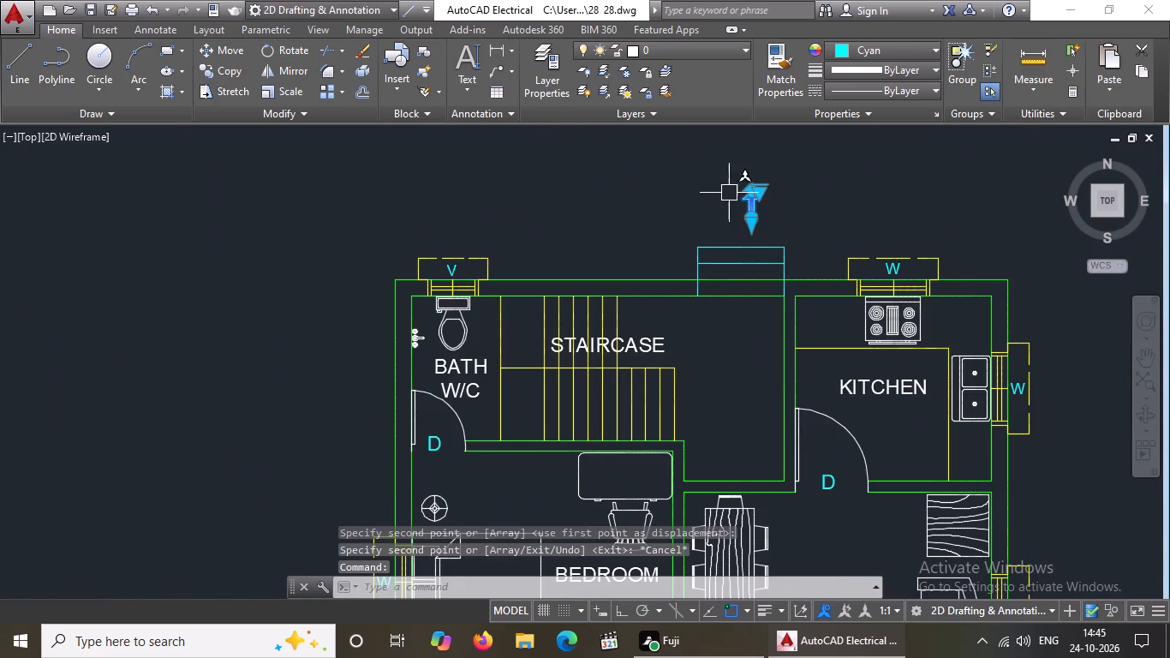
{"action": "left_click", "coordinate": [297, 48]}
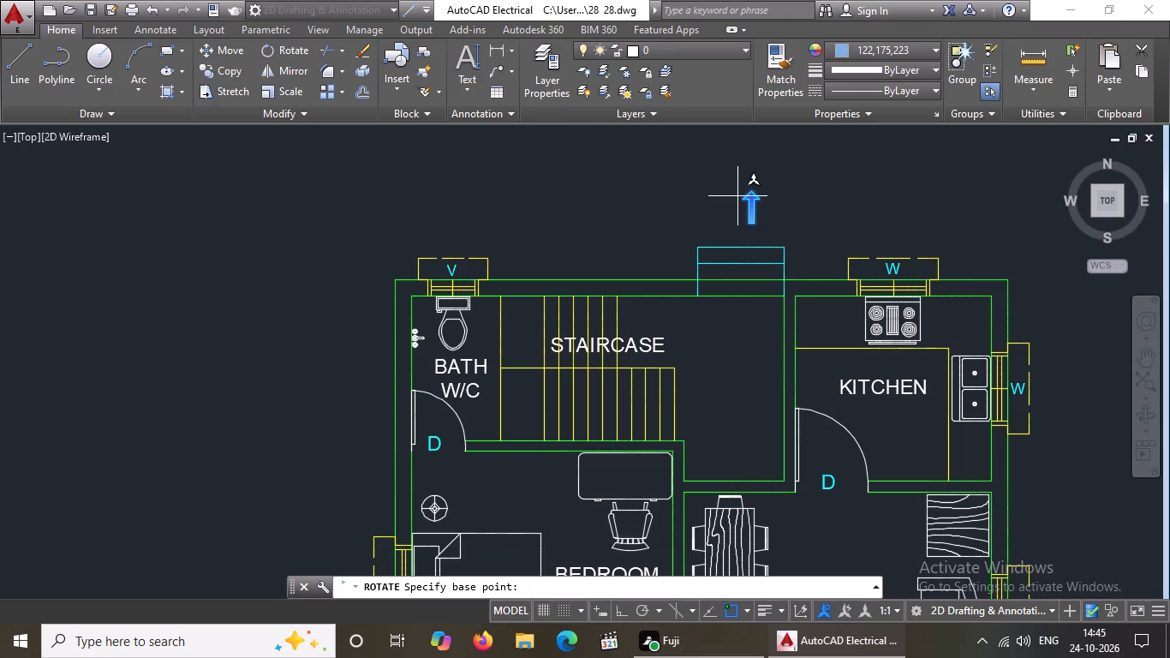
{"action": "left_click_drag", "start_coordinate": [751, 185], "coordinate": [751, 196]}
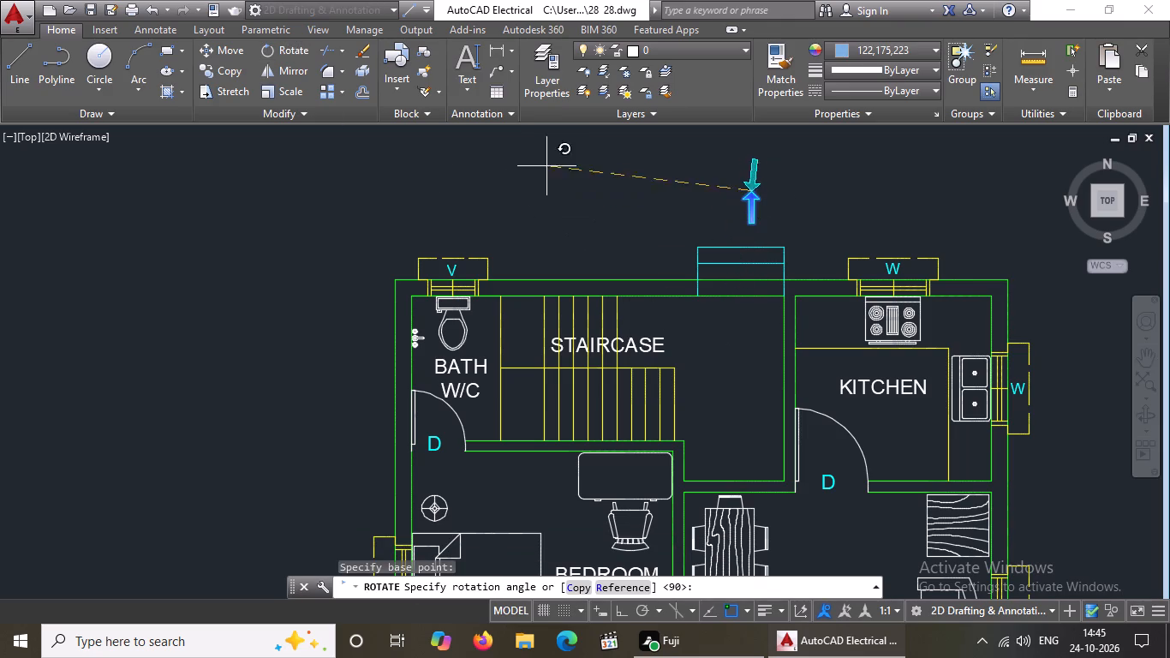
{"action": "left_click", "coordinate": [624, 614]}
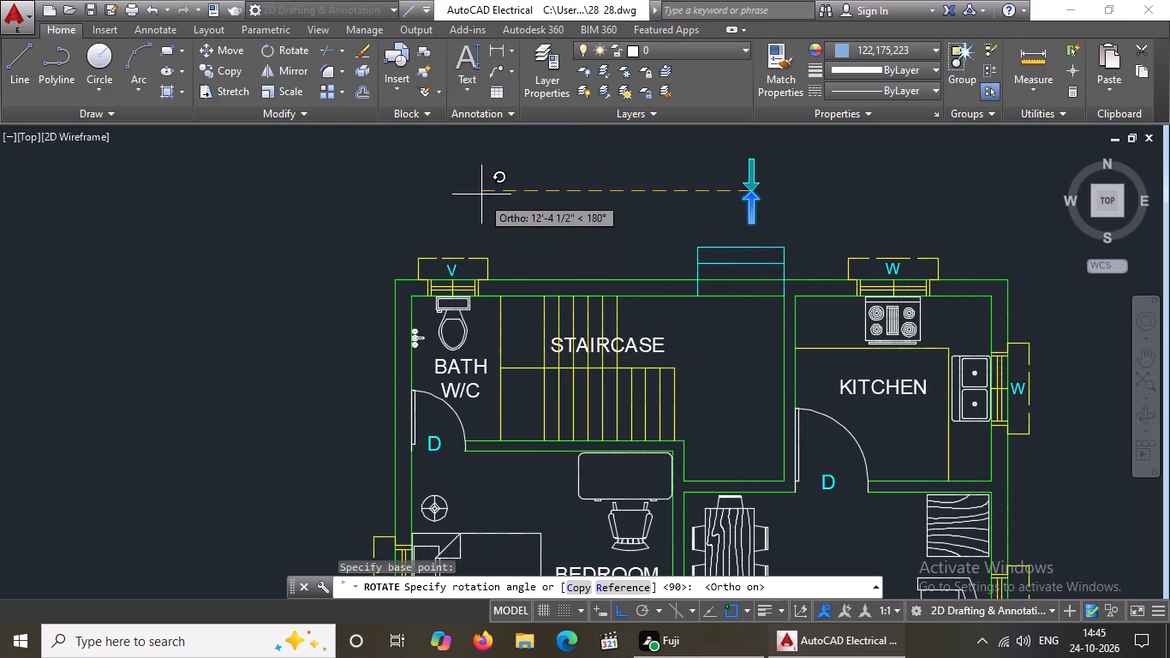
{"action": "left_click", "coordinate": [481, 188]}
Move the rotated direction arrow onto the middle of the rear entrance steps beside the staircase.
{"action": "left_click", "coordinate": [756, 177]}
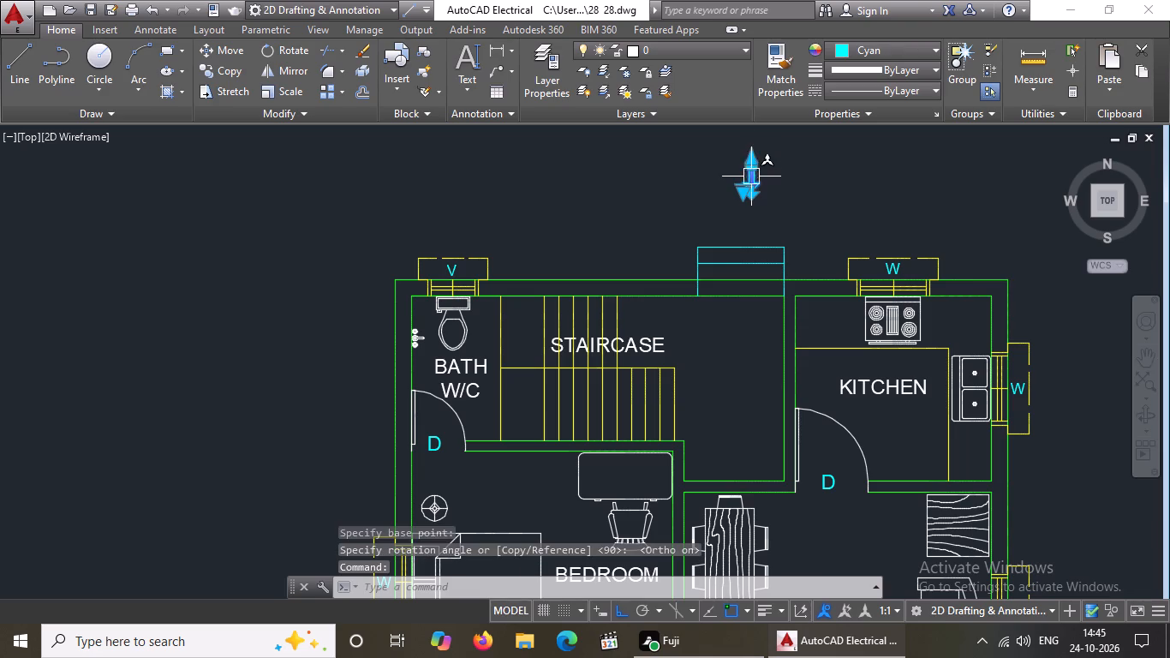
{"action": "left_click", "coordinate": [224, 50]}
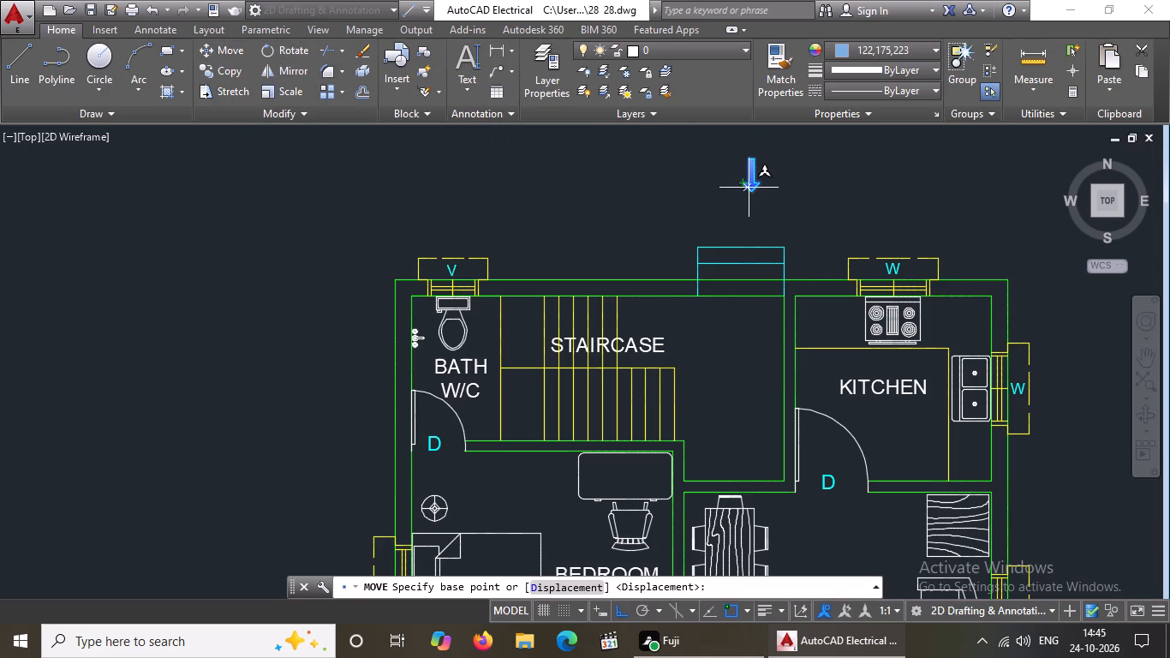
{"action": "left_click", "coordinate": [749, 184]}
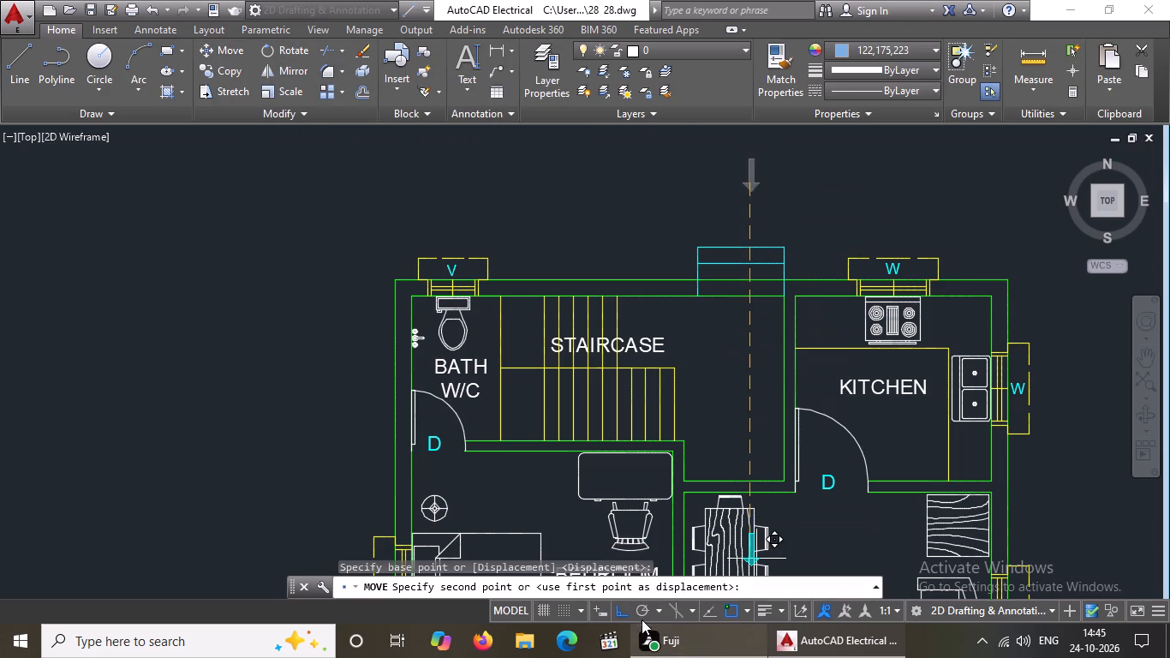
{"action": "left_click", "coordinate": [620, 610]}
{"action": "scroll", "coordinate": [749, 278], "scroll_direction": "up", "scroll_amount": 3}
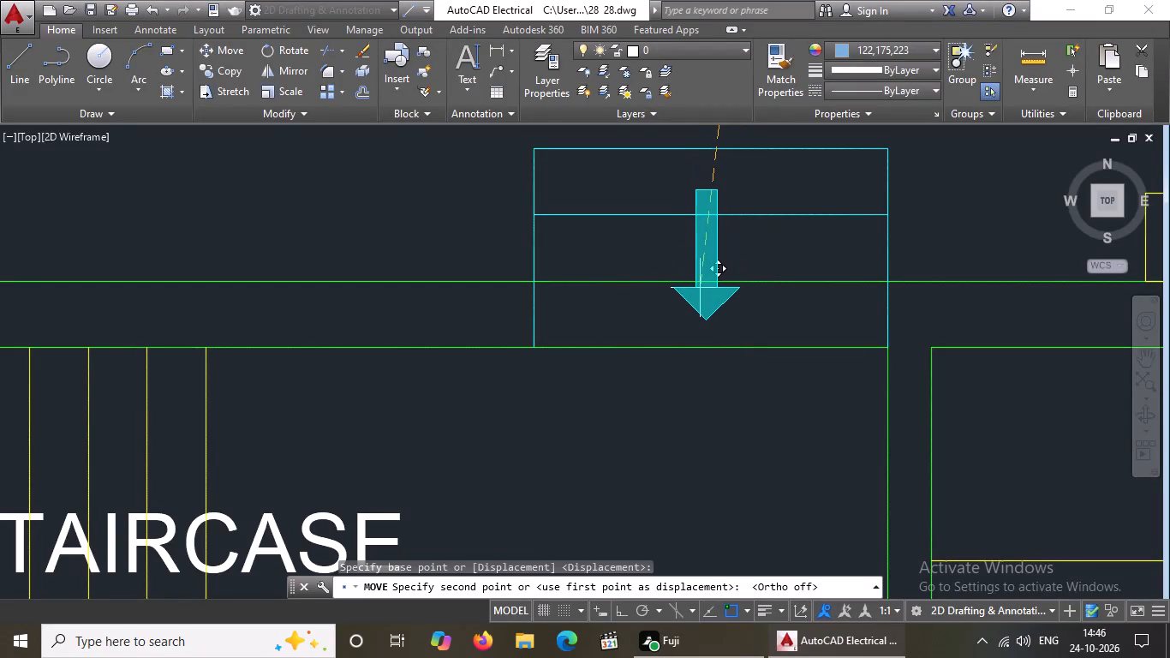
{"action": "left_click", "coordinate": [699, 288]}
{"action": "scroll", "coordinate": [715, 278], "scroll_direction": "down", "scroll_amount": 9}
{"action": "key", "text": "Escape"}
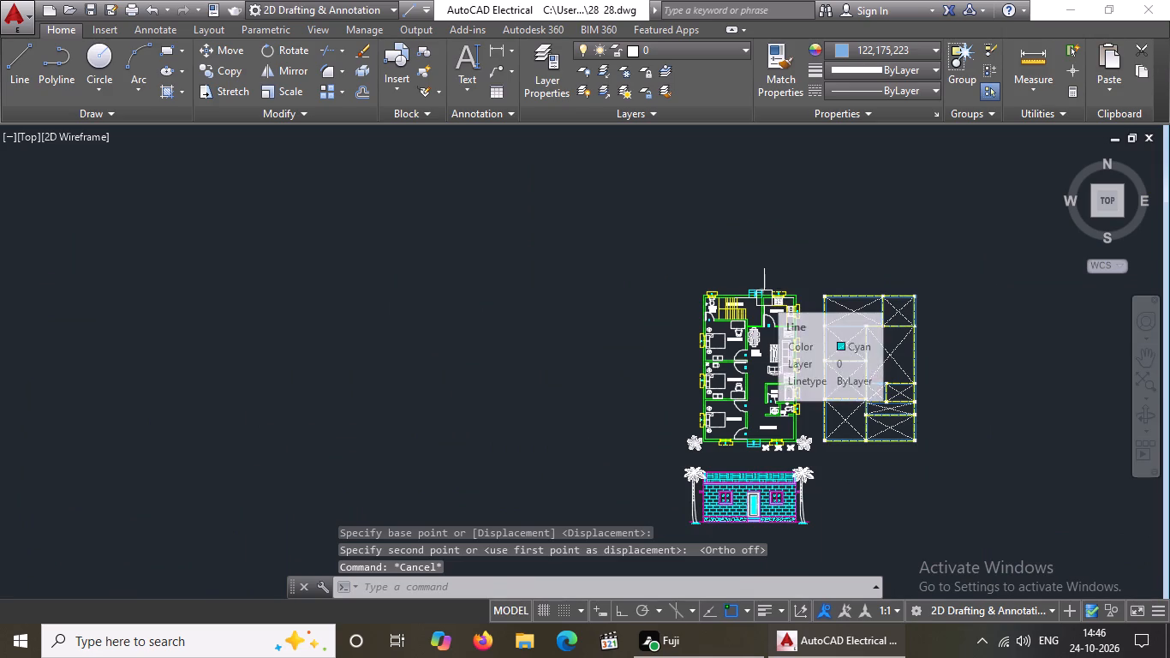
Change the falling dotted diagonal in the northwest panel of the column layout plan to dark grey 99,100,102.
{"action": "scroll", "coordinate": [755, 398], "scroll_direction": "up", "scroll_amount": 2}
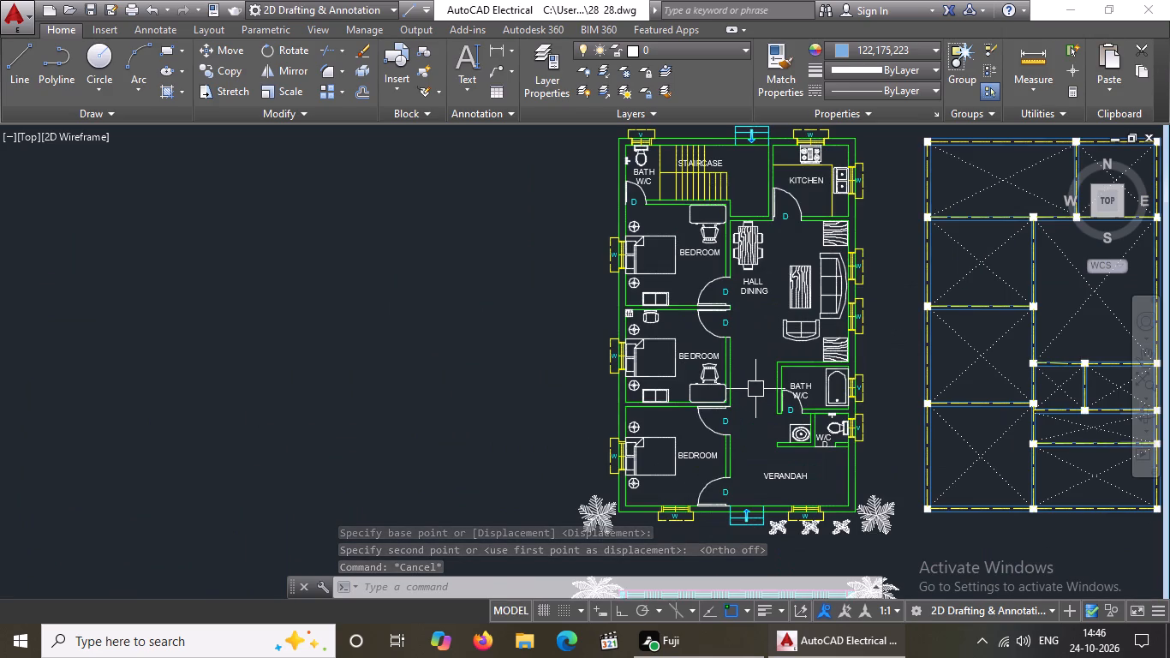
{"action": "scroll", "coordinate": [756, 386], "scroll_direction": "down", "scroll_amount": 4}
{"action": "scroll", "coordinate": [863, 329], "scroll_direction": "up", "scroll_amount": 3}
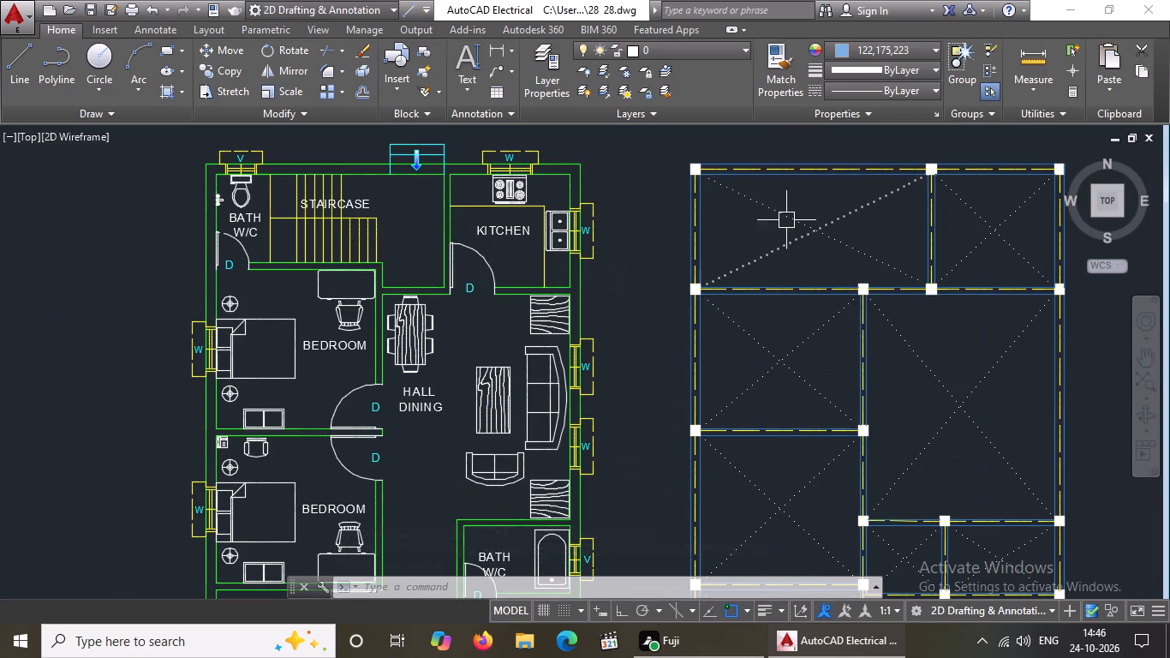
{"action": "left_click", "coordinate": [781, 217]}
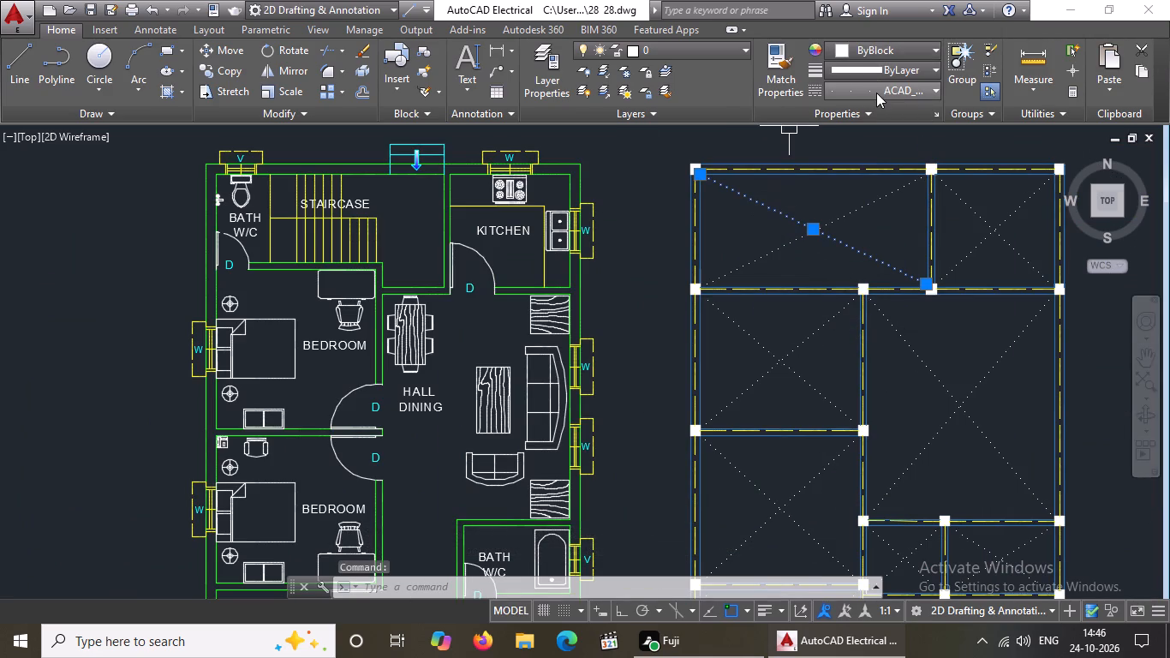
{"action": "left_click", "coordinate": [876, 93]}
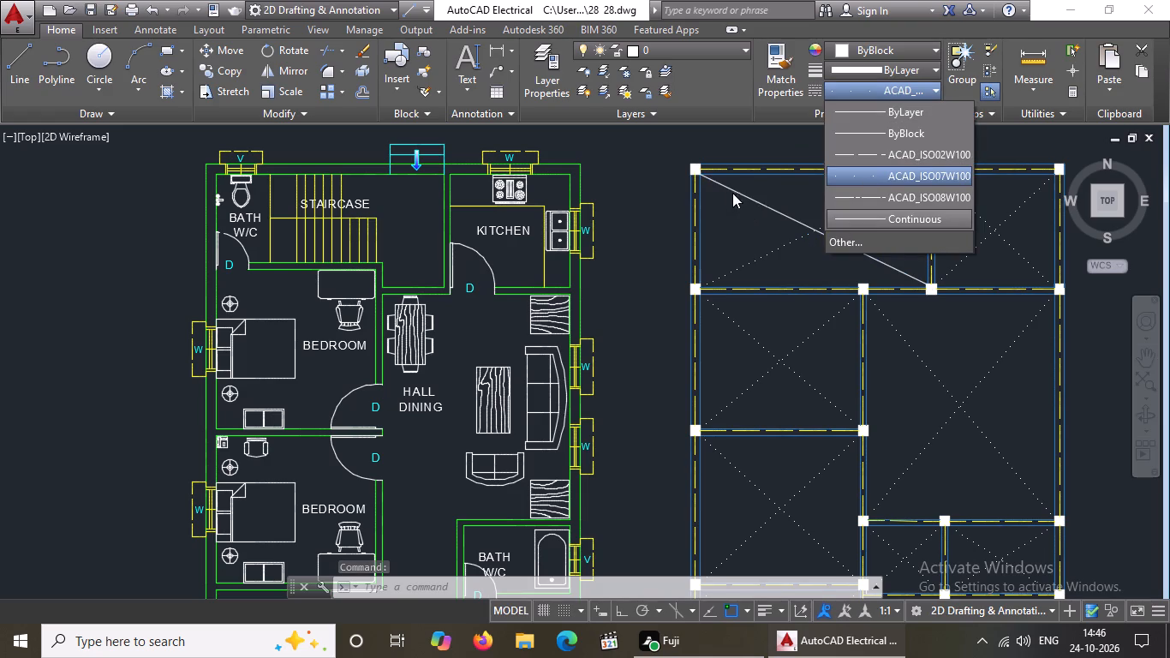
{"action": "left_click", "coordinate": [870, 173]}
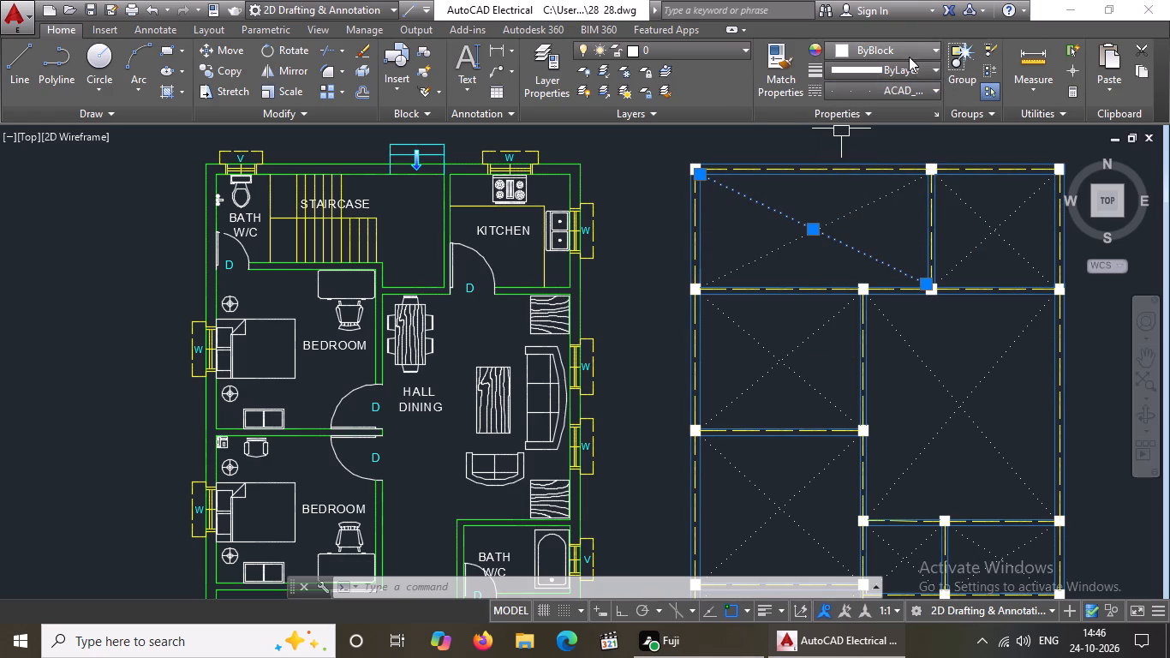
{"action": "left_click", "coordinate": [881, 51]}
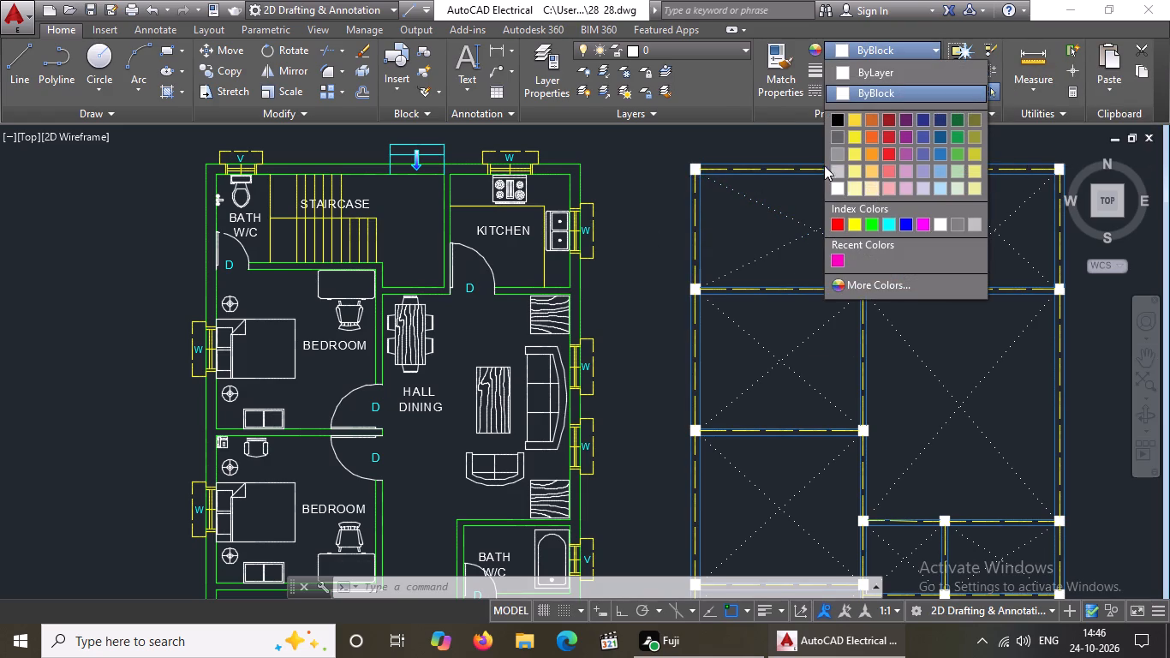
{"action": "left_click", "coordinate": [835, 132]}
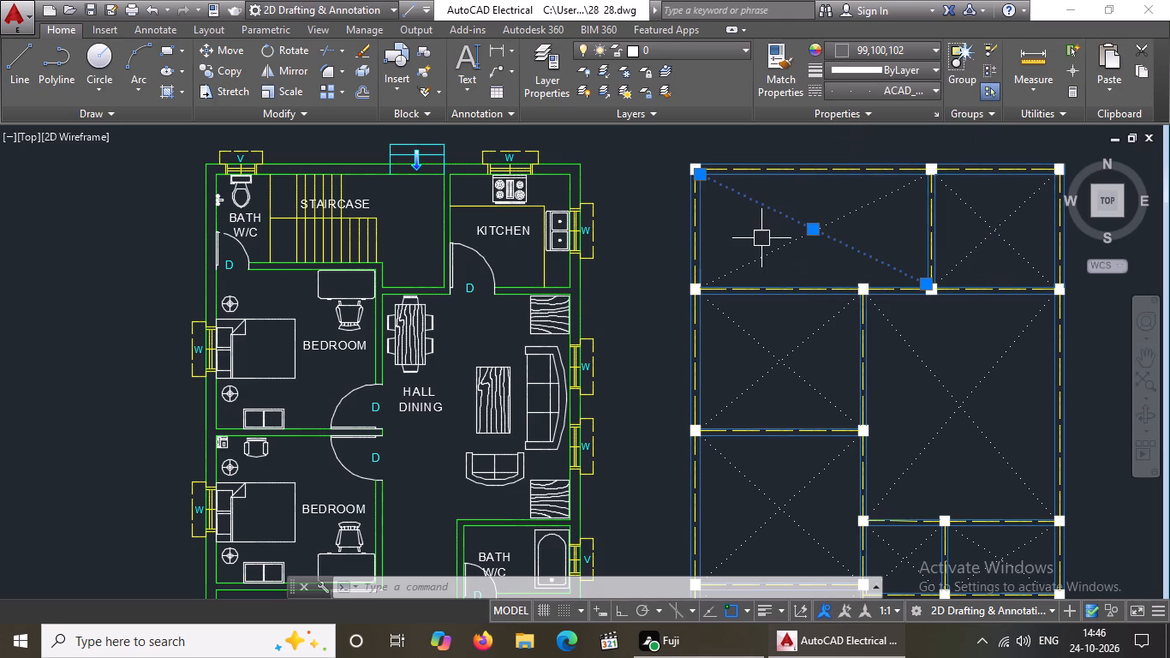
Change both dotted diagonals in the northwest panel of the column layout plan to grey 147,149,152.
{"action": "left_click", "coordinate": [762, 248]}
{"action": "left_click_drag", "start_coordinate": [849, 42], "coordinate": [851, 50]}
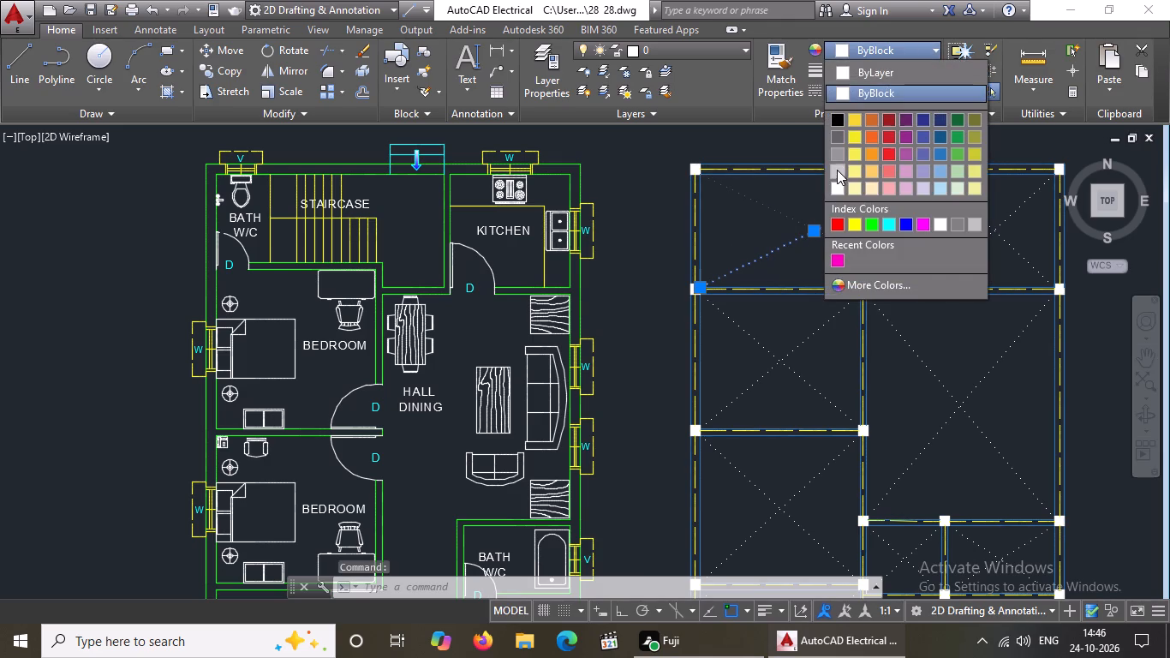
{"action": "left_click", "coordinate": [833, 153]}
{"action": "left_click", "coordinate": [789, 212]}
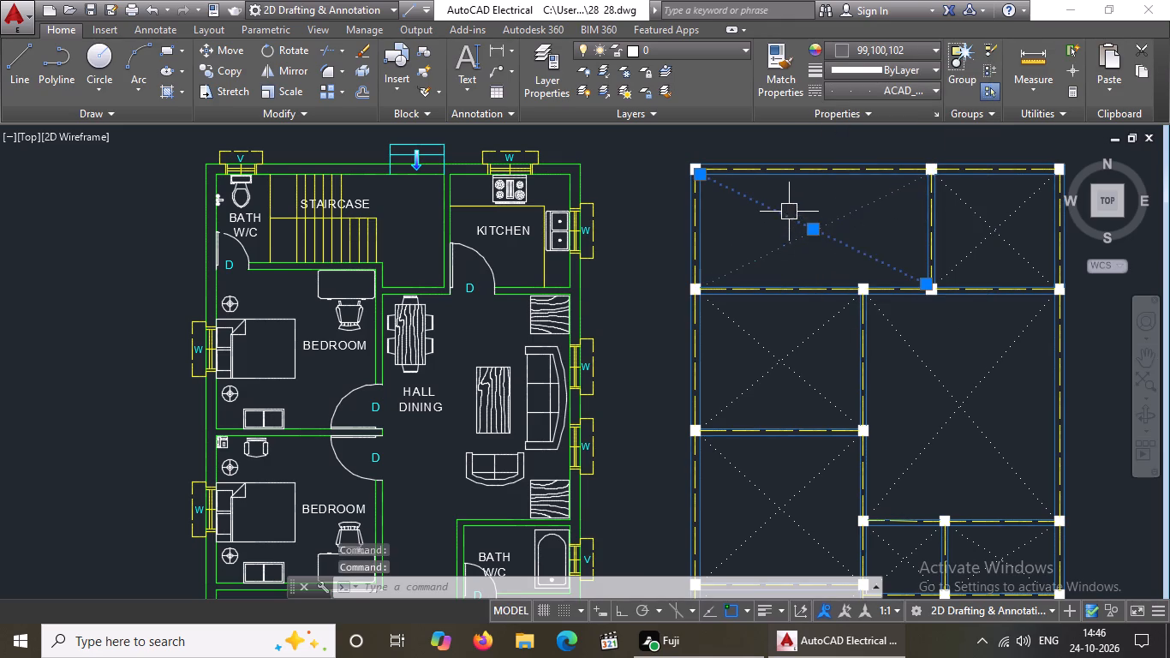
{"action": "left_click", "coordinate": [822, 323]}
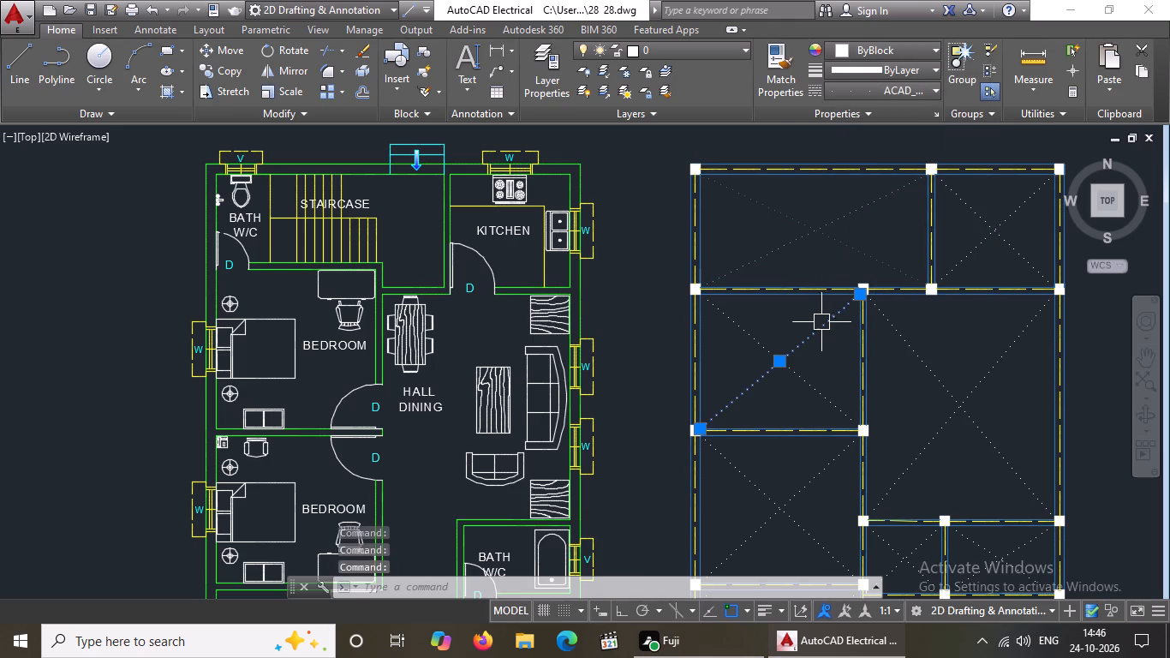
{"action": "left_click", "coordinate": [773, 203]}
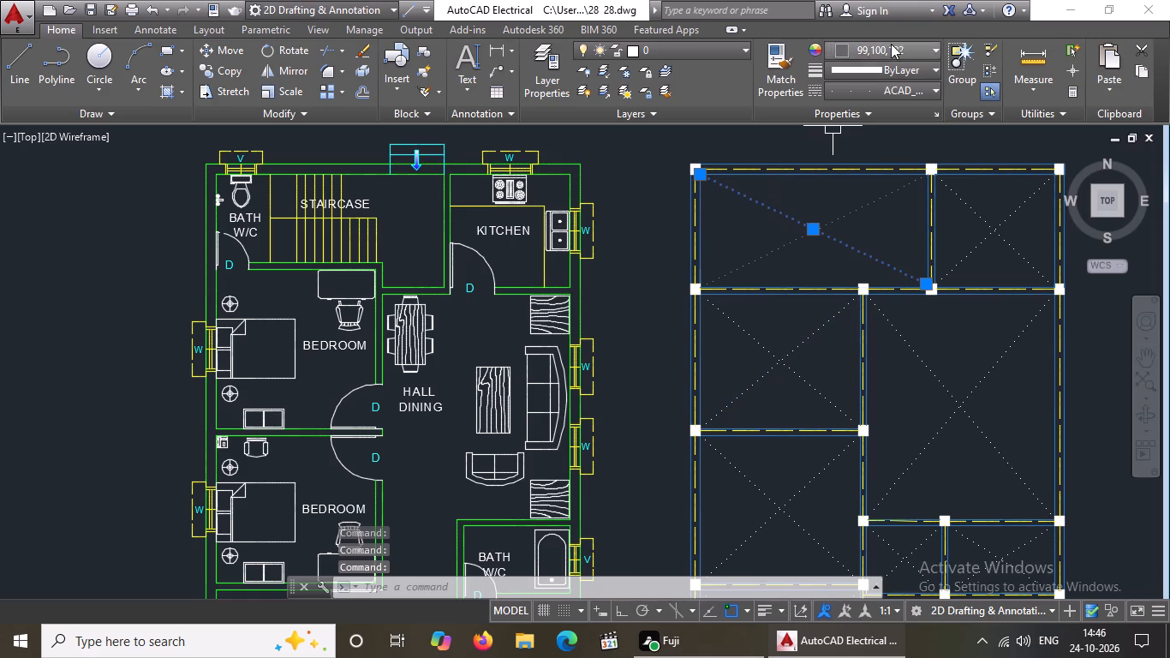
{"action": "left_click", "coordinate": [894, 50]}
{"action": "left_click", "coordinate": [837, 156]}
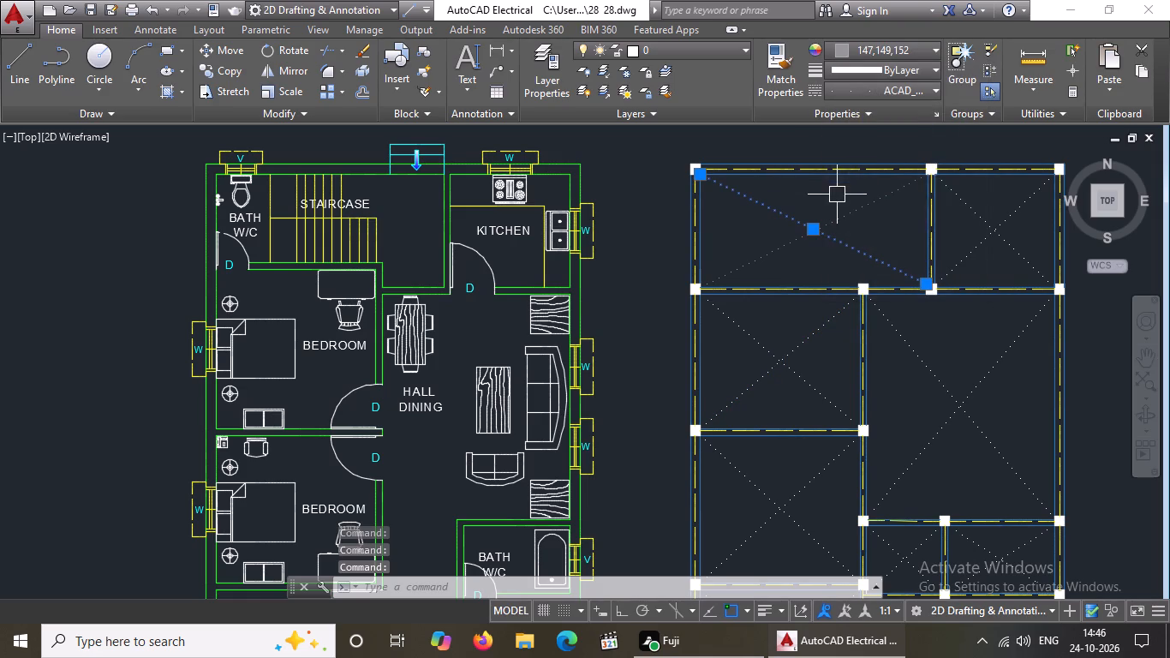
Change both dotted diagonals in the northeast panel of the column layout plan to grey 147,149,152.
{"action": "left_click", "coordinate": [970, 206]}
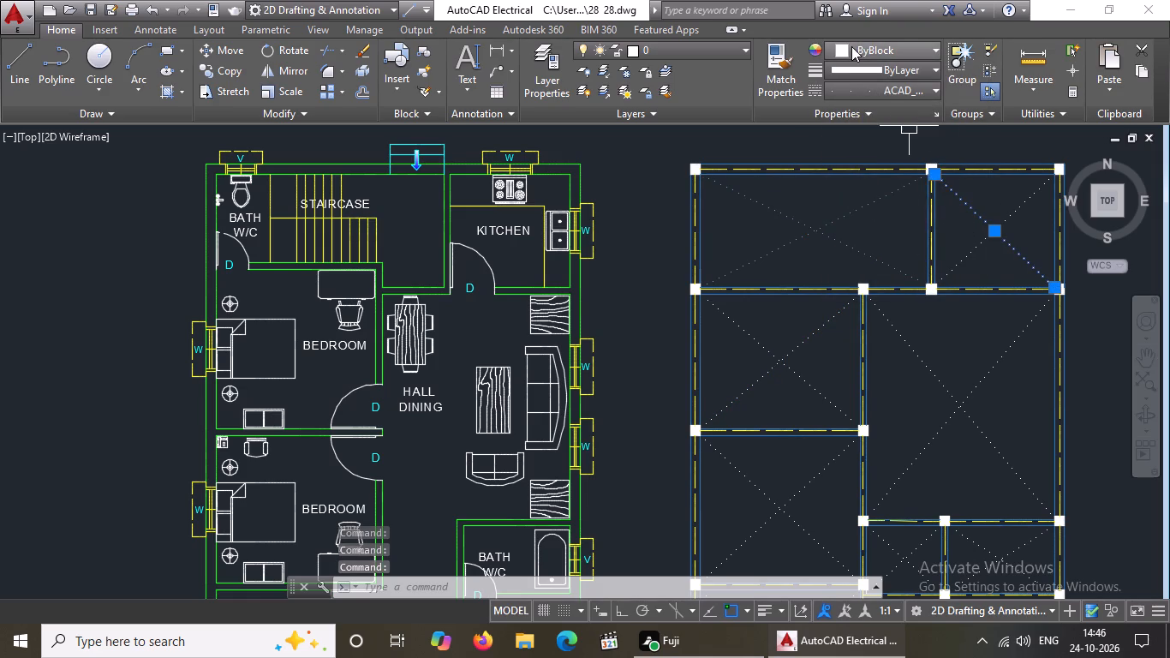
{"action": "left_click", "coordinate": [852, 46]}
{"action": "left_click", "coordinate": [833, 154]}
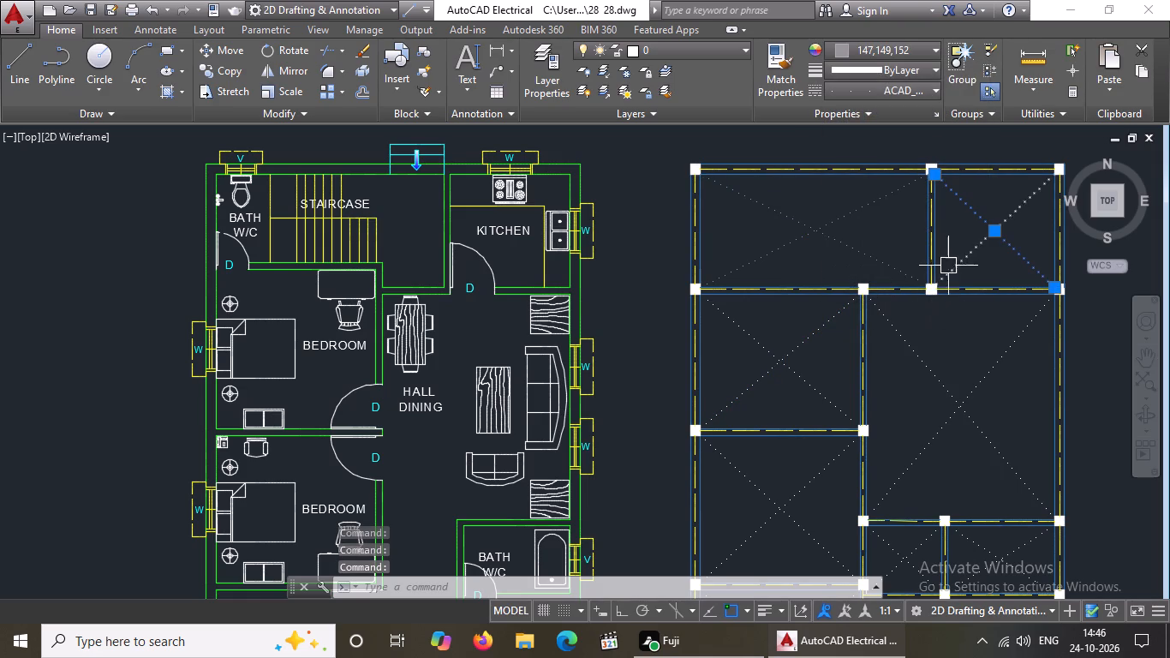
{"action": "left_click", "coordinate": [951, 260]}
{"action": "left_click", "coordinate": [852, 51]}
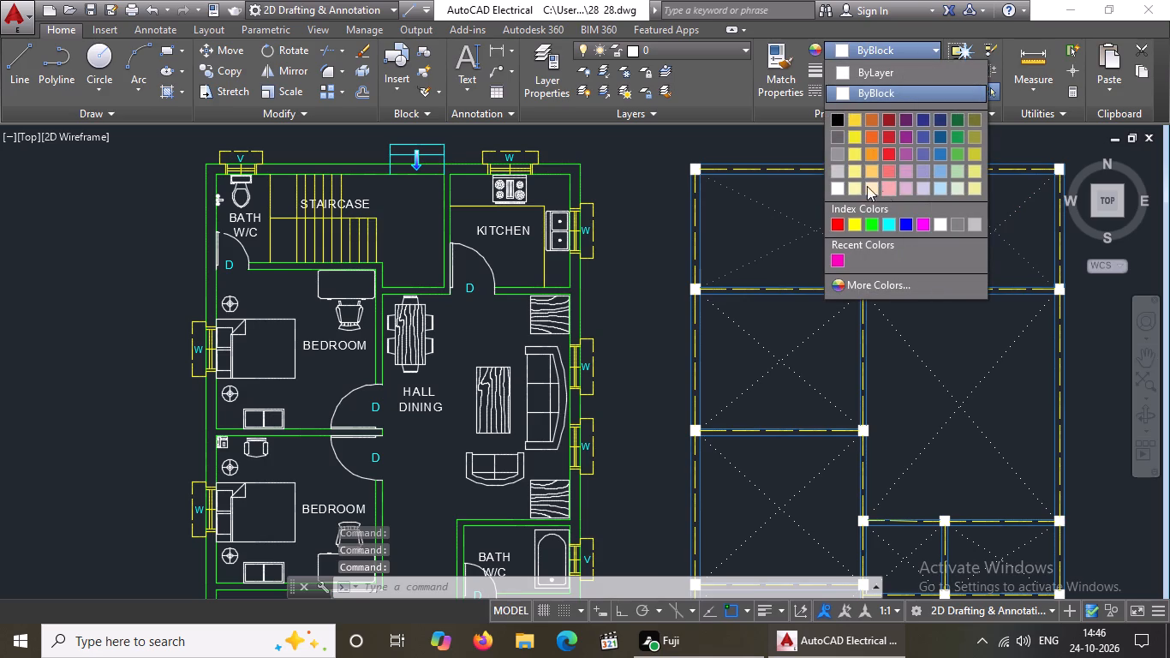
{"action": "left_click", "coordinate": [829, 150]}
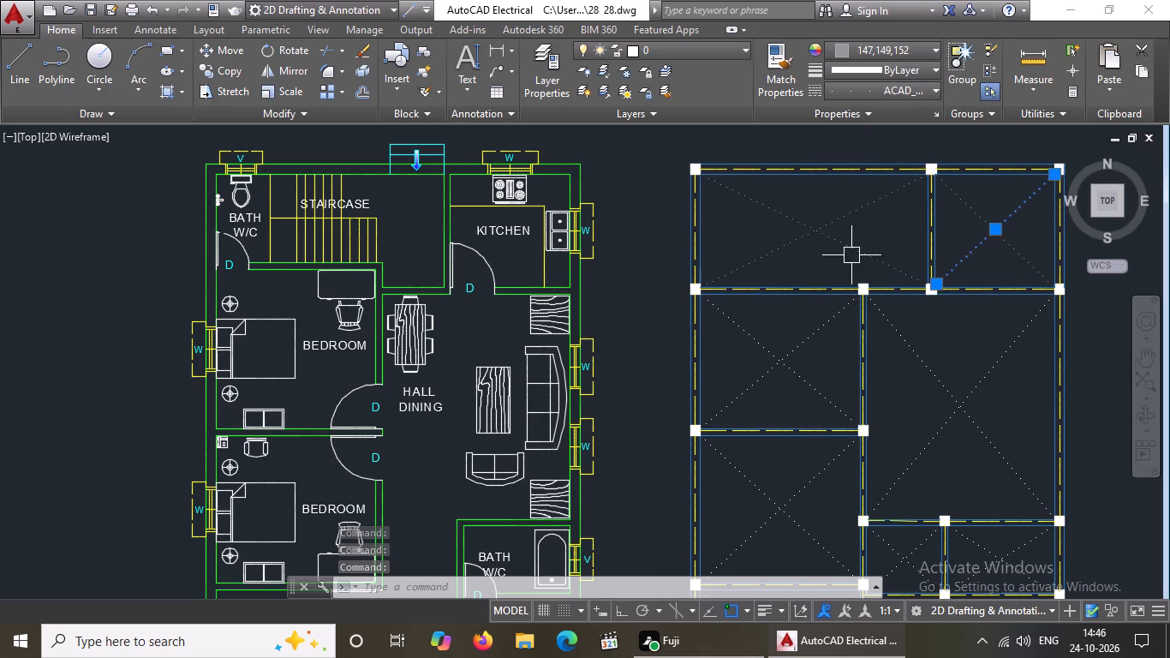
Change both dotted diagonals in the west panel directly below the northwest panel to grey 147,149,152.
{"action": "left_click", "coordinate": [803, 336]}
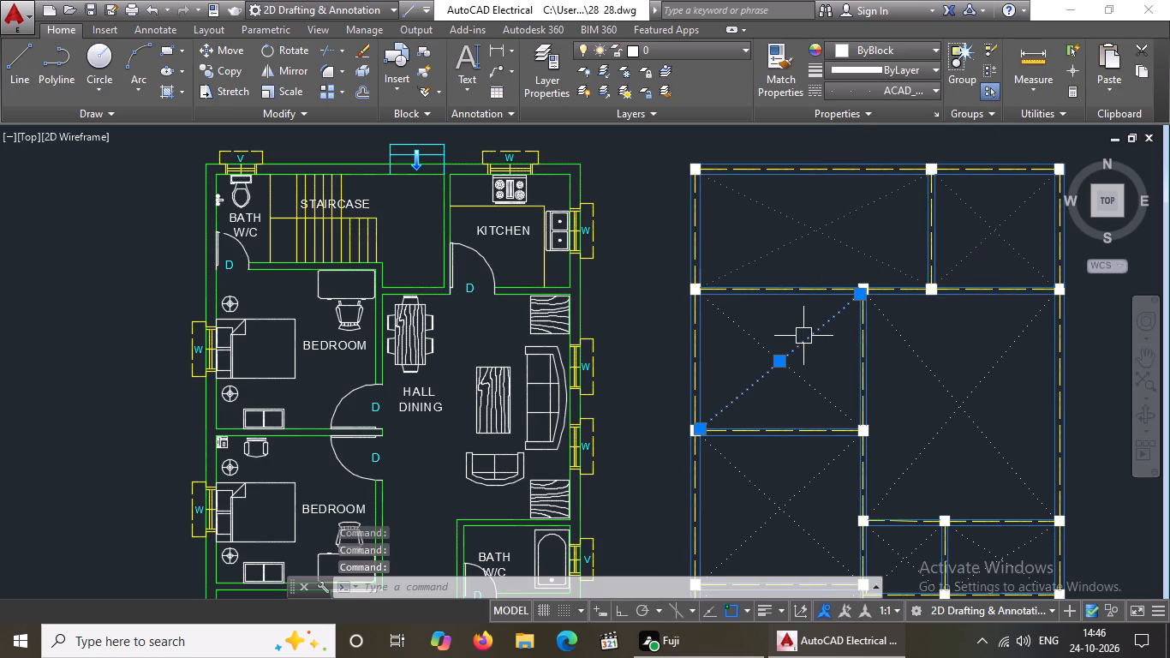
{"action": "left_click", "coordinate": [869, 49]}
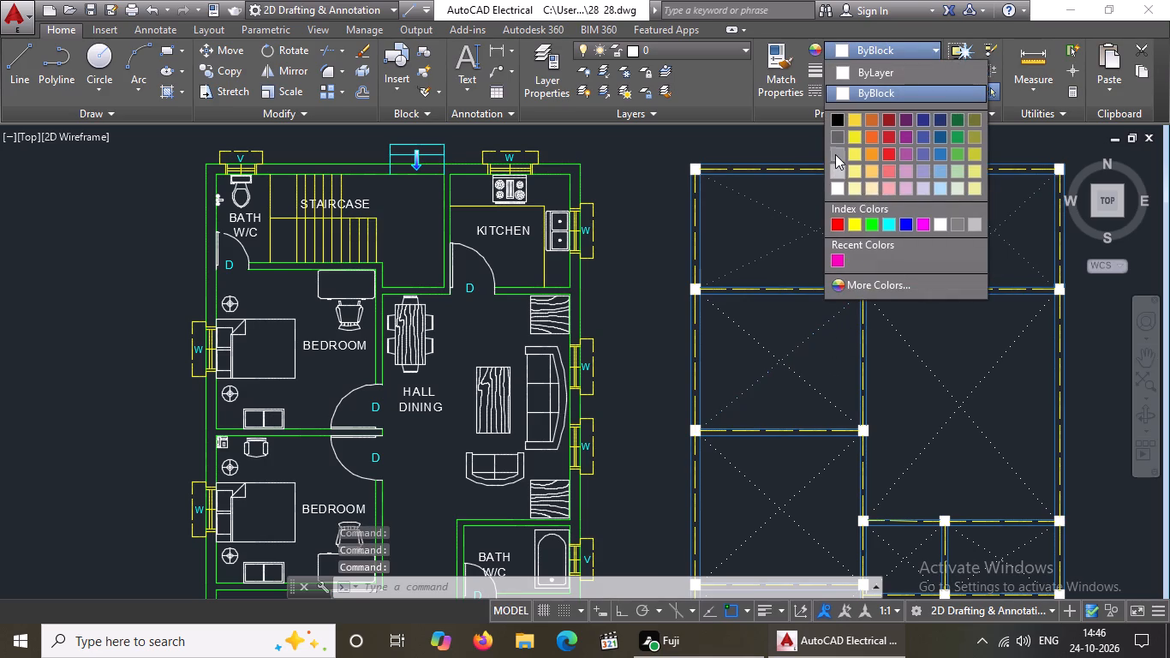
{"action": "left_click", "coordinate": [836, 154]}
{"action": "left_click", "coordinate": [758, 333]}
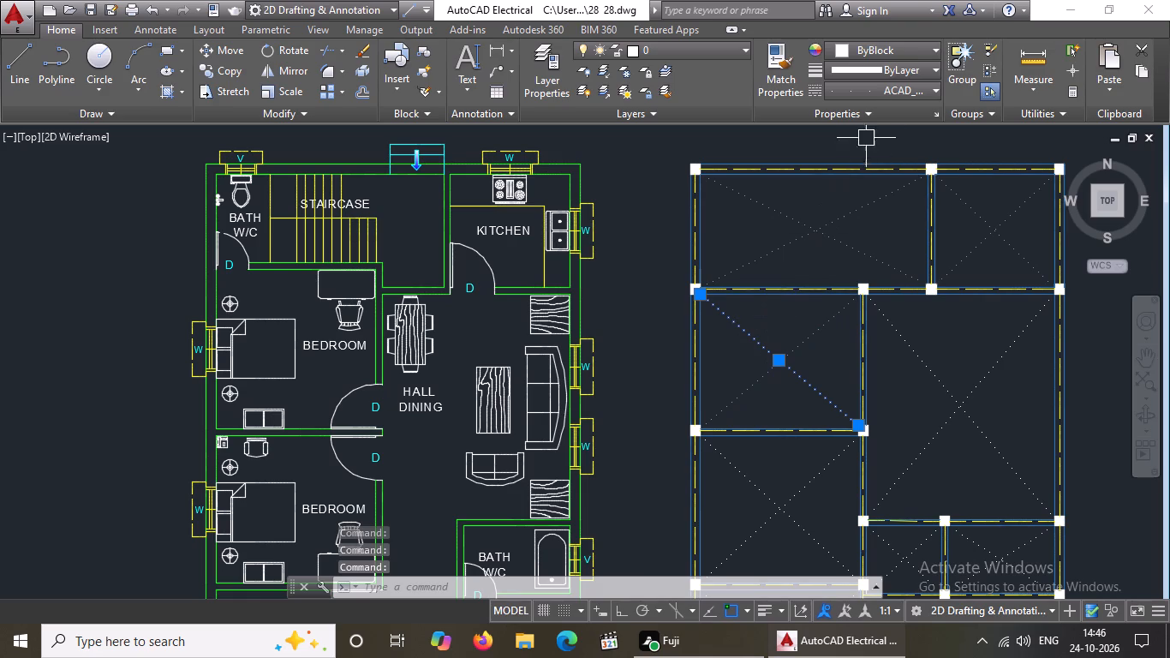
{"action": "left_click", "coordinate": [870, 54]}
{"action": "left_click", "coordinate": [836, 152]}
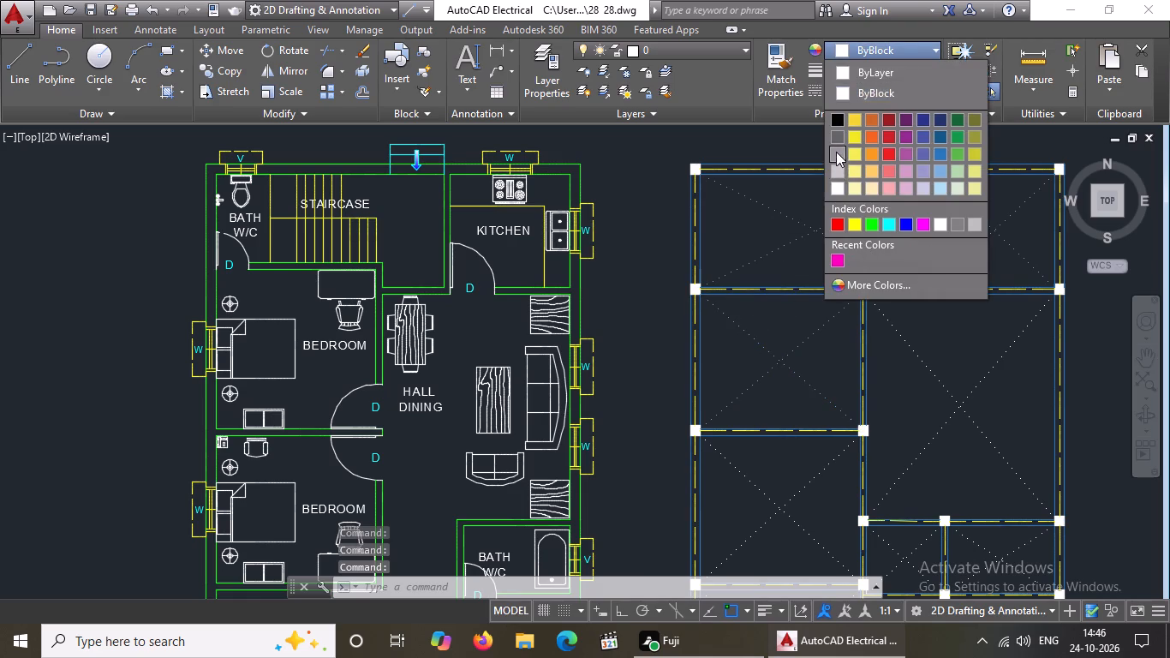
Change both dotted diagonals in the large east panel of the column layout plan to grey 147,149,152.
{"action": "left_click", "coordinate": [898, 346]}
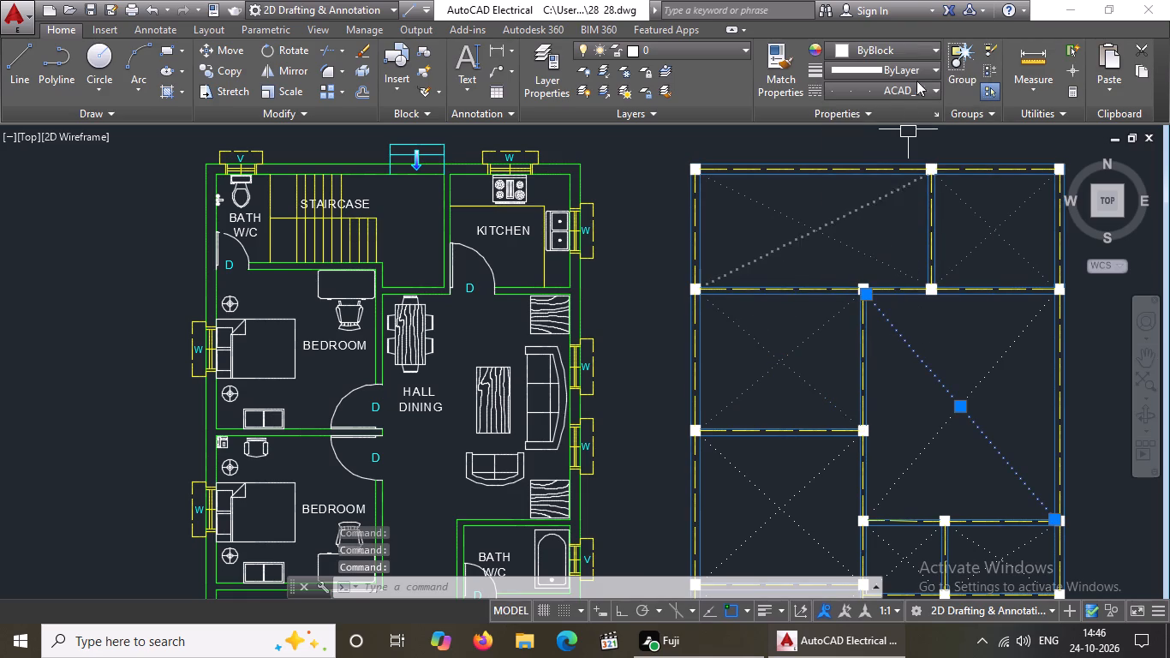
{"action": "left_click", "coordinate": [906, 53]}
{"action": "left_click", "coordinate": [840, 151]}
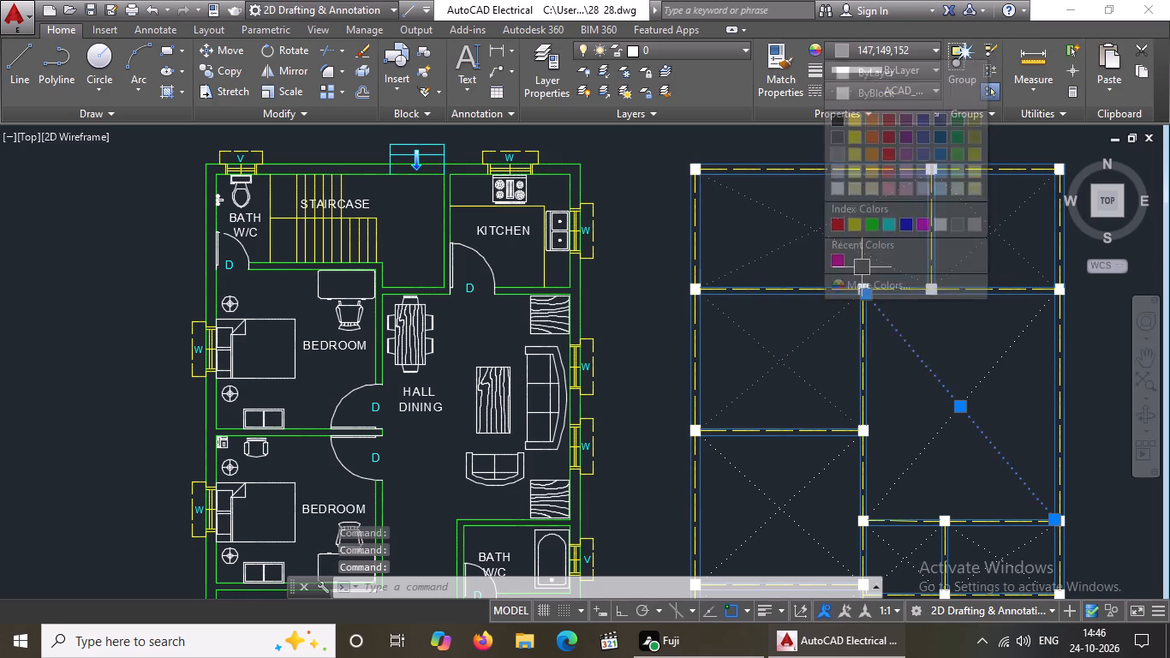
{"action": "left_click", "coordinate": [986, 363]}
{"action": "left_click_drag", "start_coordinate": [872, 51], "coordinate": [876, 61]}
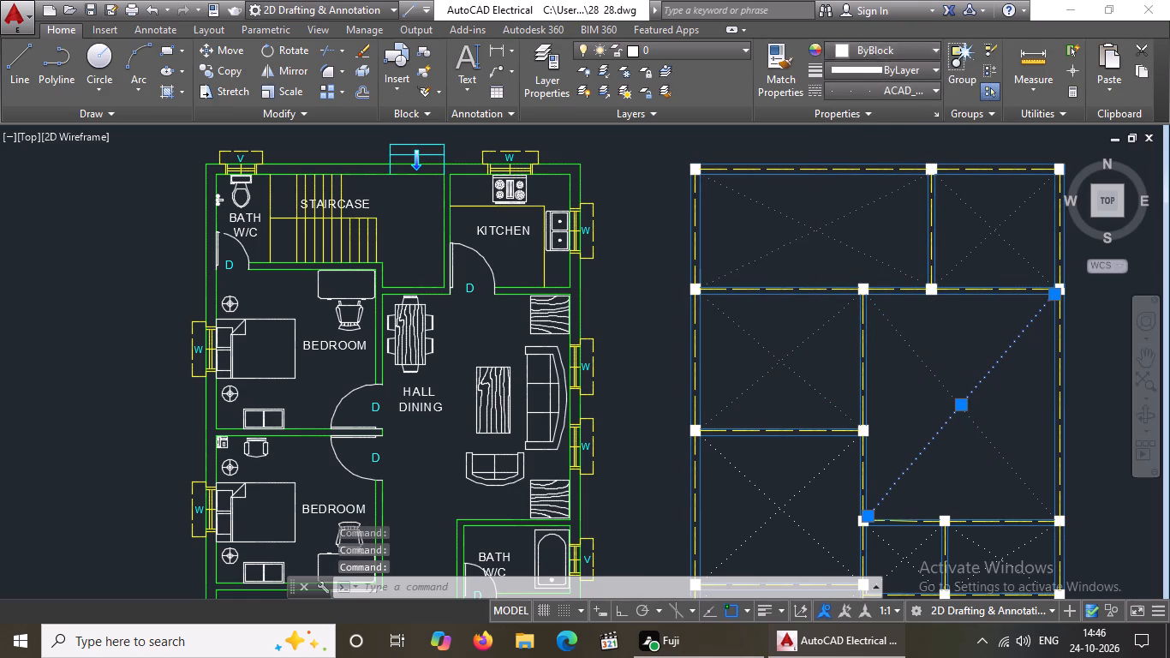
{"action": "left_click", "coordinate": [867, 57]}
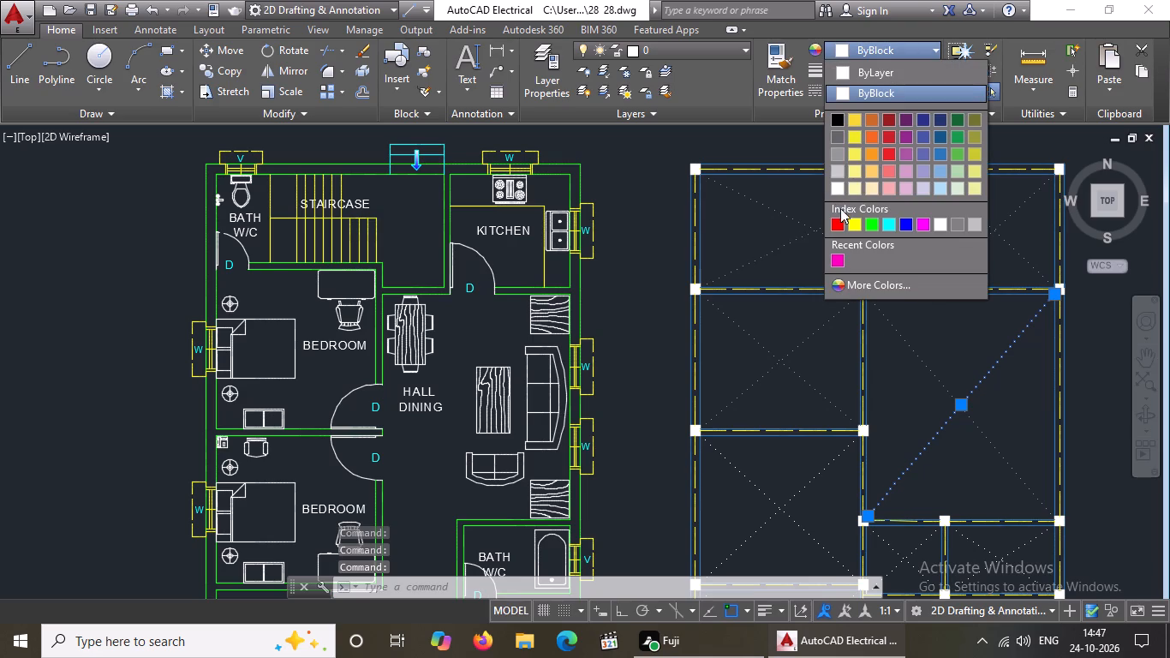
{"action": "left_click", "coordinate": [840, 149]}
Change both dotted diagonals in the west panel directly above the southwest panel to grey 147,149,152.
{"action": "scroll", "coordinate": [737, 413], "scroll_direction": "down", "scroll_amount": 2}
{"action": "scroll", "coordinate": [761, 452], "scroll_direction": "up", "scroll_amount": 2}
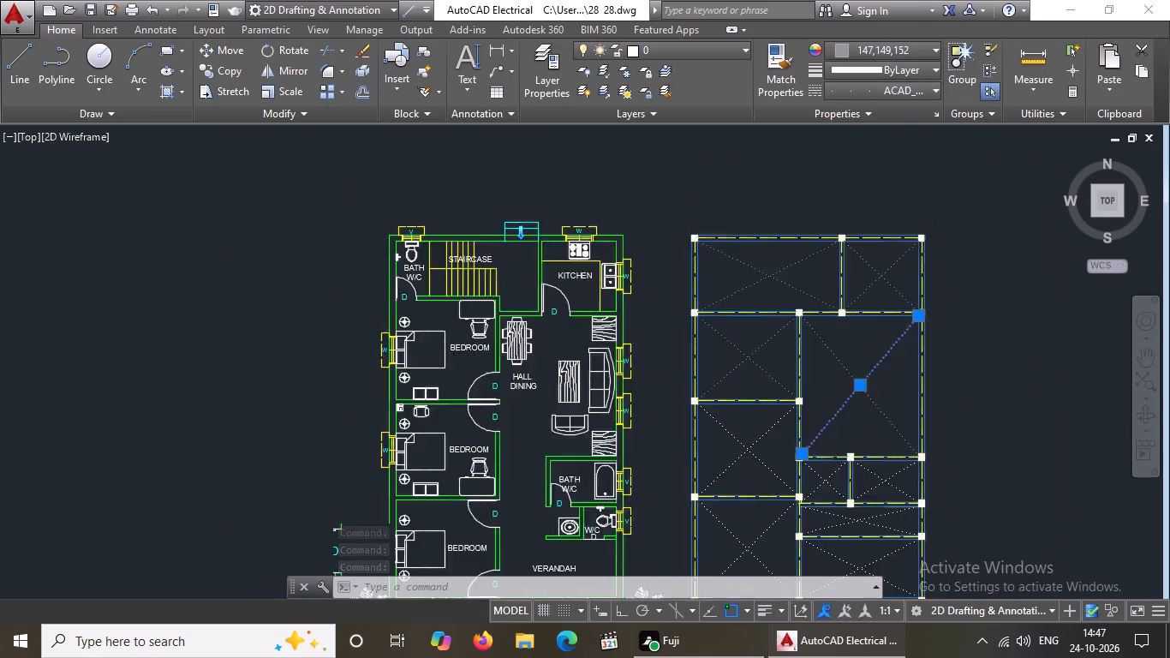
{"action": "scroll", "coordinate": [767, 430], "scroll_direction": "up", "scroll_amount": 1}
{"action": "left_click", "coordinate": [767, 420]}
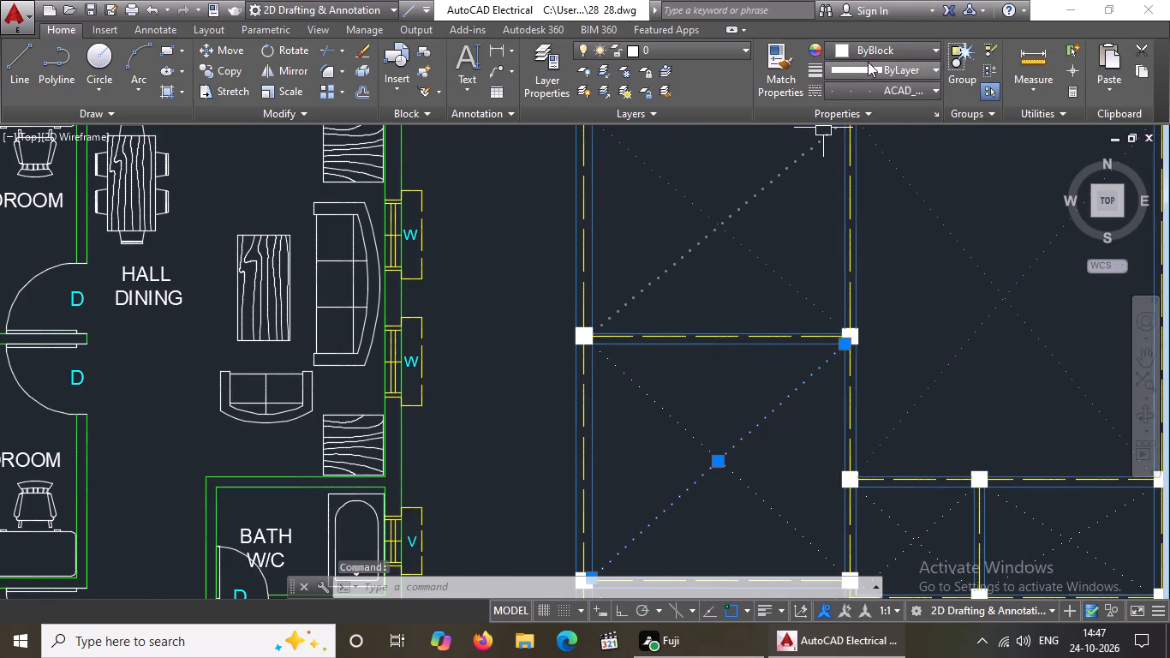
{"action": "left_click", "coordinate": [869, 53]}
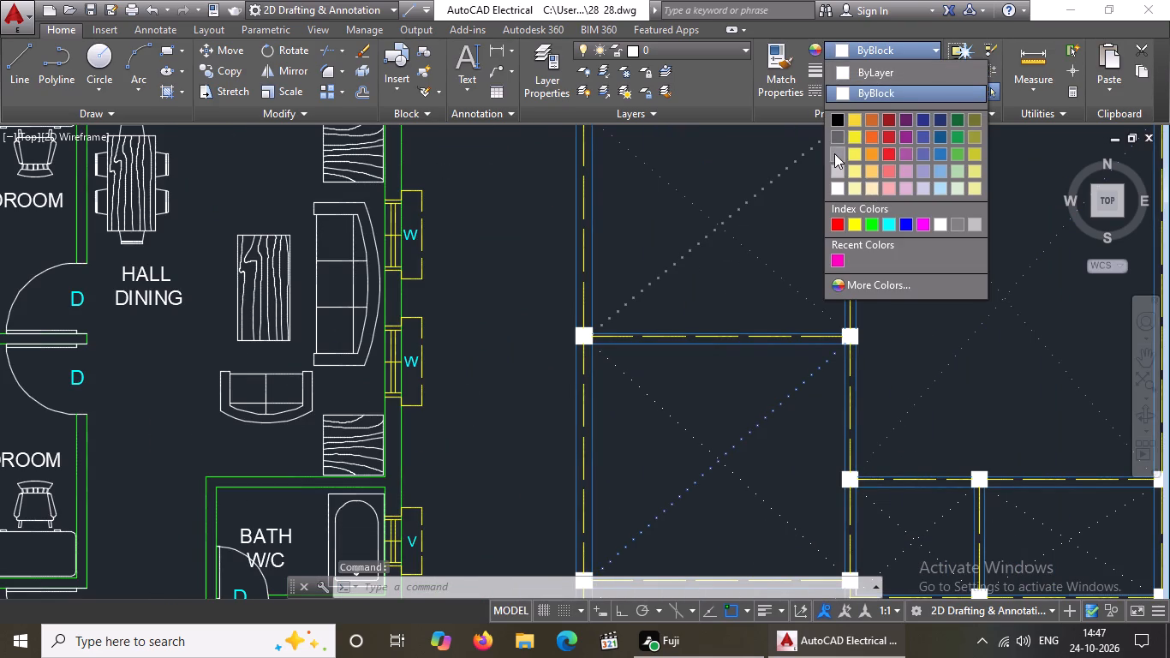
{"action": "left_click", "coordinate": [837, 150]}
{"action": "left_click", "coordinate": [689, 441]}
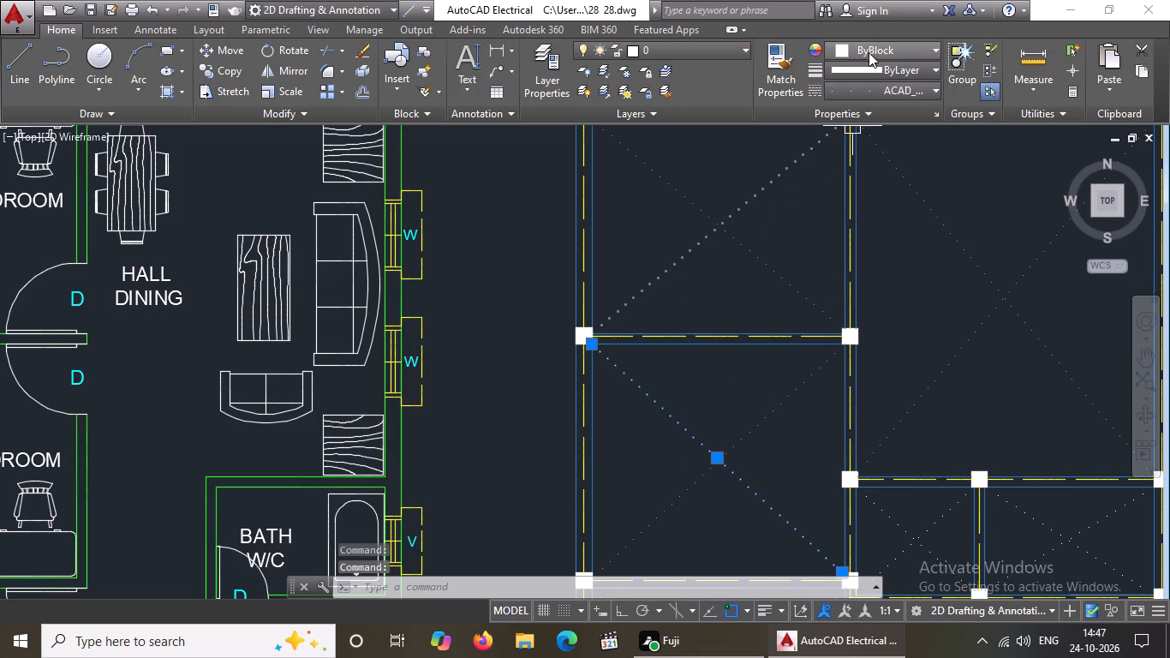
{"action": "left_click_drag", "start_coordinate": [869, 48], "coordinate": [869, 56]}
{"action": "left_click", "coordinate": [839, 150]}
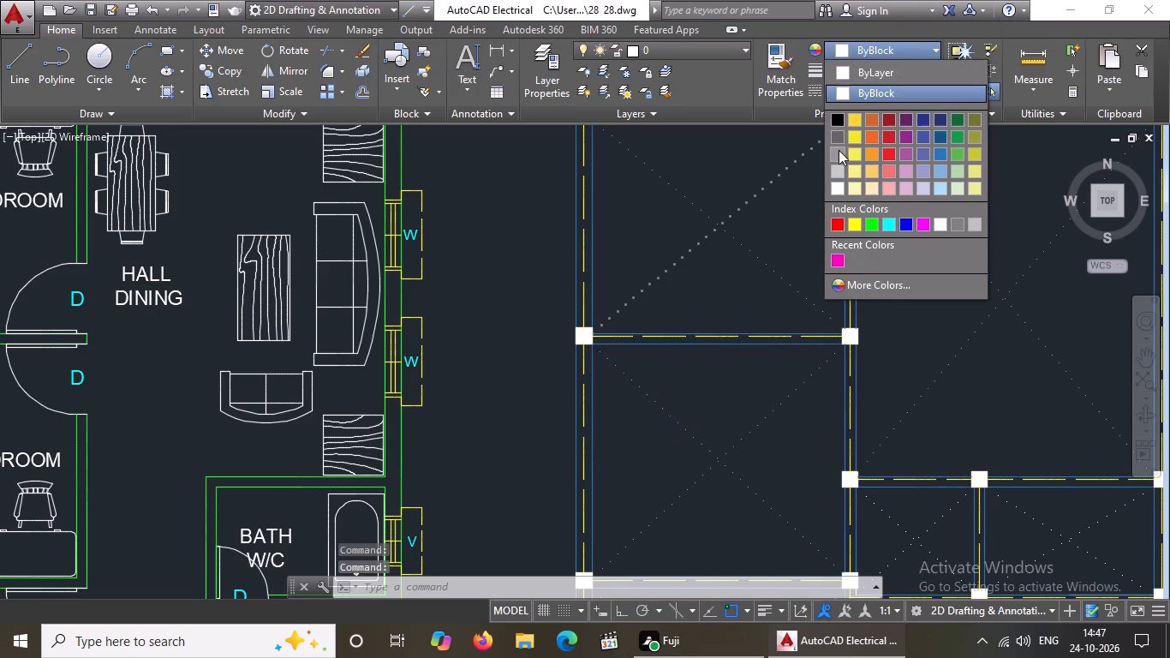
In the small western panel below the large east panel, colour the falling dotted diagonal 199,200,202 and the rising one 147,149,152.
{"action": "scroll", "coordinate": [838, 164], "scroll_direction": "down", "scroll_amount": 2}
{"action": "scroll", "coordinate": [865, 326], "scroll_direction": "up", "scroll_amount": 3}
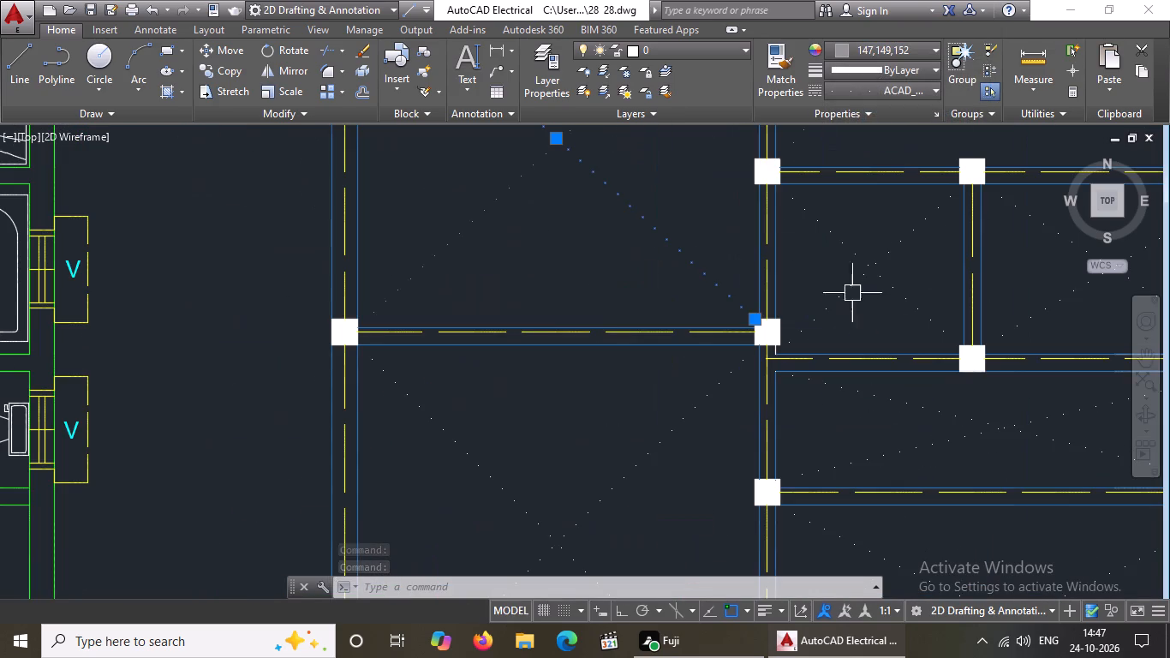
{"action": "left_click", "coordinate": [849, 243]}
{"action": "scroll", "coordinate": [849, 243], "scroll_direction": "down", "scroll_amount": 2}
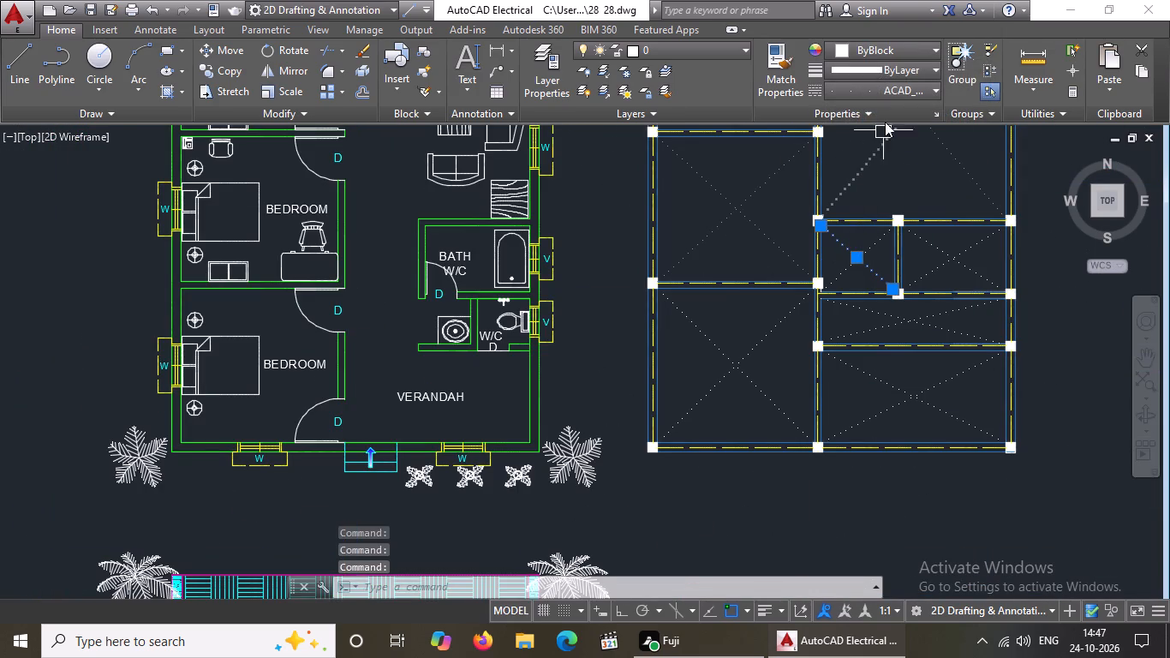
{"action": "left_click", "coordinate": [887, 44]}
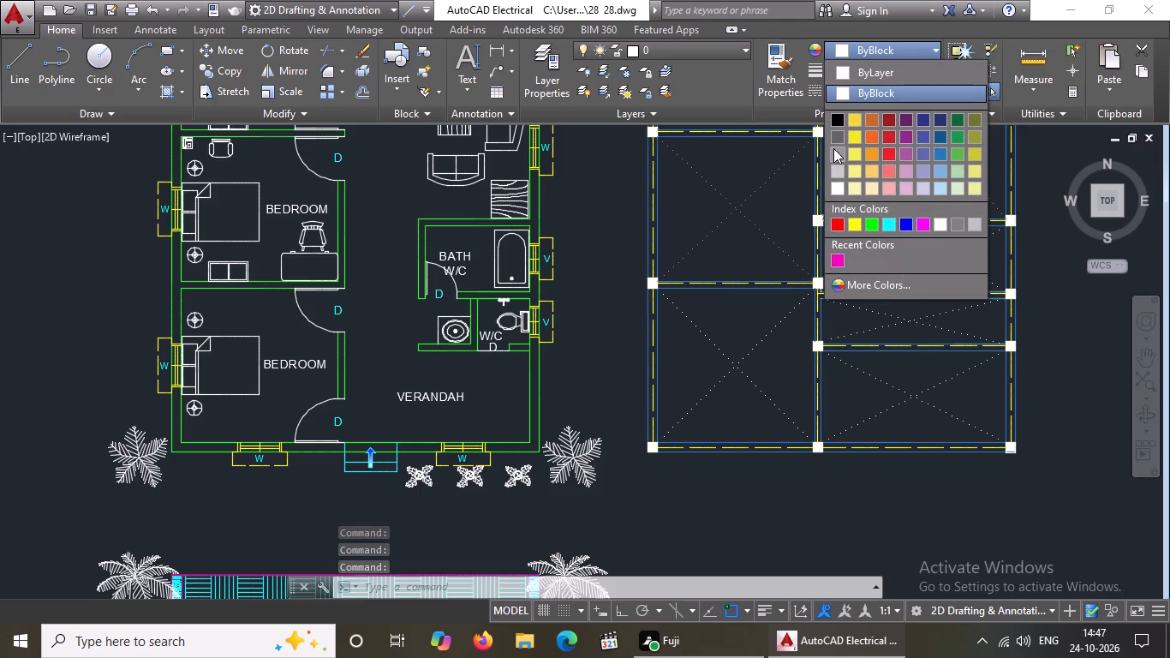
{"action": "left_click_drag", "start_coordinate": [834, 147], "coordinate": [836, 163]}
{"action": "scroll", "coordinate": [857, 266], "scroll_direction": "up", "scroll_amount": 2}
{"action": "left_click", "coordinate": [837, 276]}
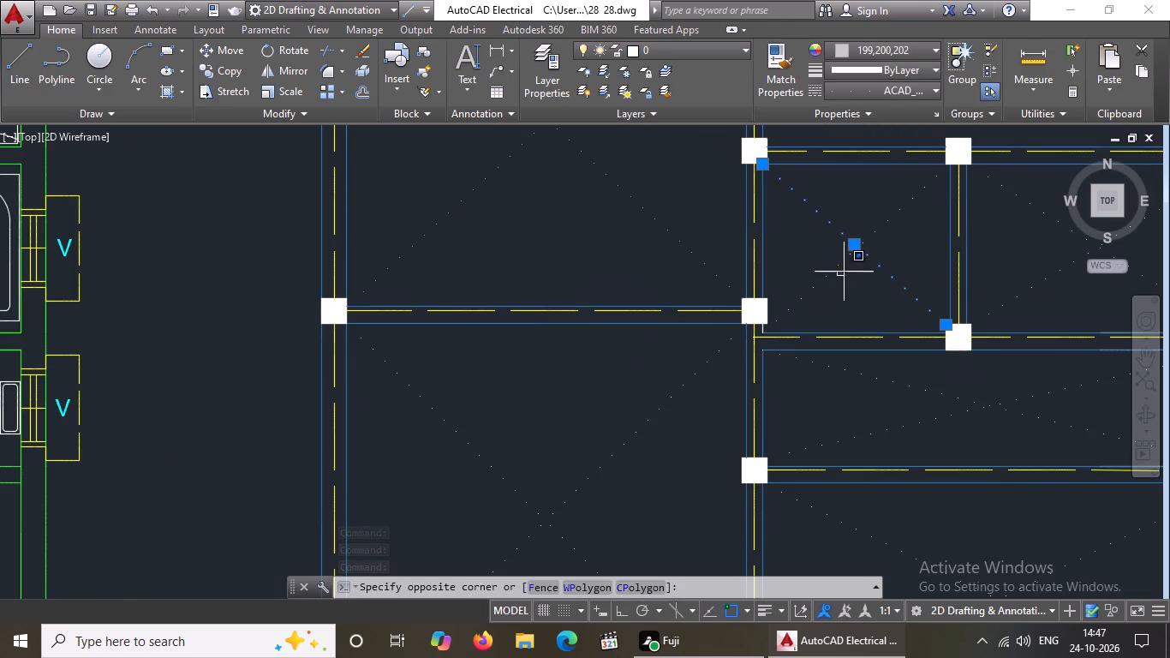
{"action": "left_click", "coordinate": [821, 281]}
{"action": "left_click", "coordinate": [821, 281]}
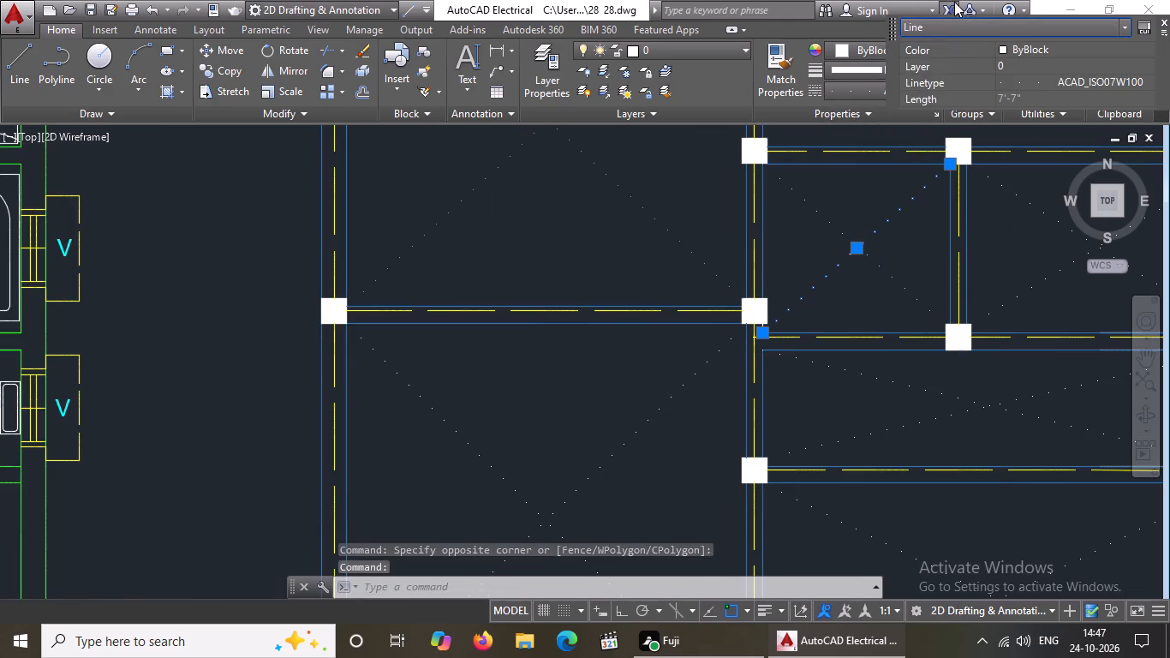
{"action": "key", "text": "Escape"}
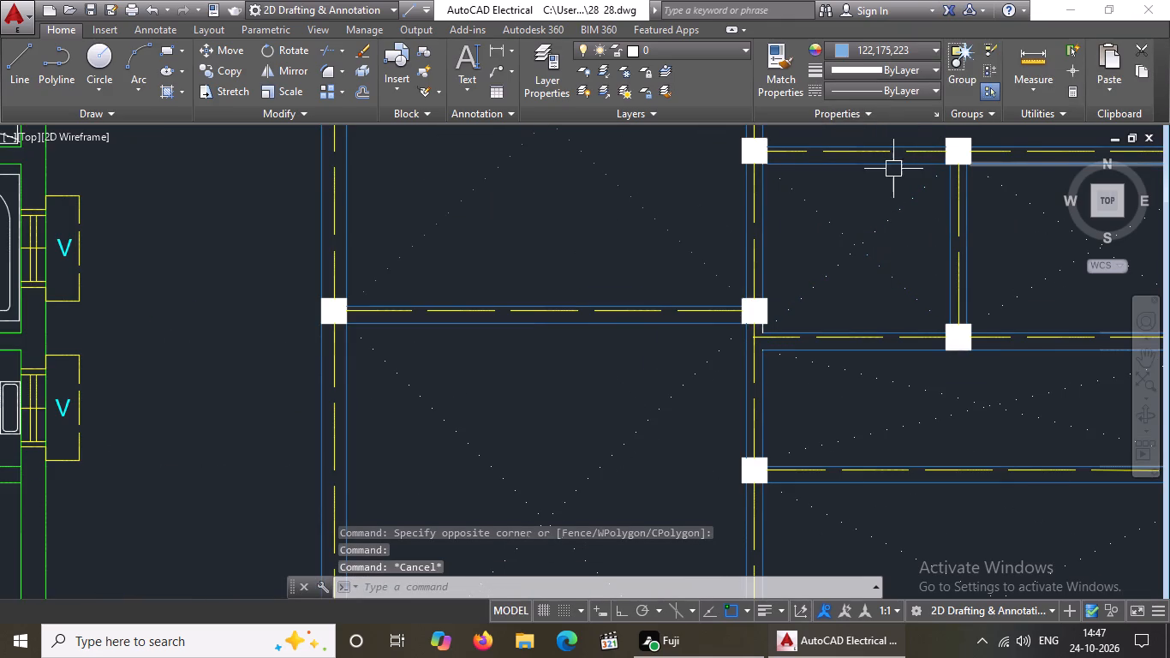
{"action": "left_click", "coordinate": [828, 279]}
{"action": "left_click_drag", "start_coordinate": [863, 39], "coordinate": [863, 43]}
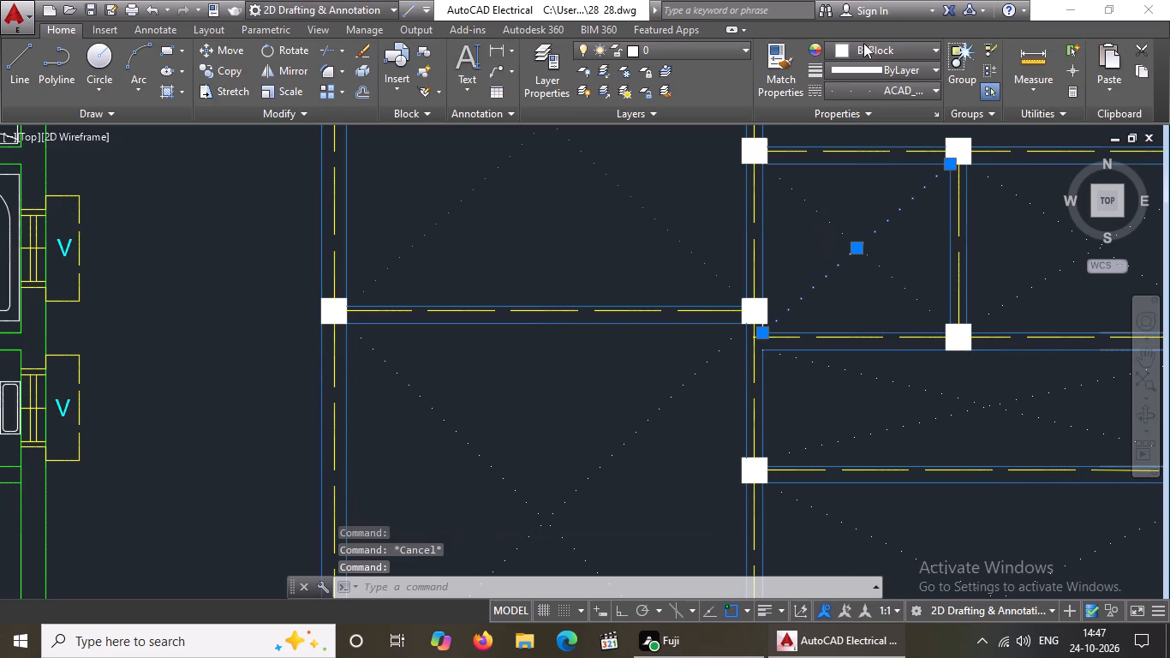
{"action": "left_click_drag", "start_coordinate": [863, 43], "coordinate": [863, 48]}
{"action": "left_click", "coordinate": [863, 51]}
{"action": "left_click", "coordinate": [833, 153]}
{"action": "scroll", "coordinate": [849, 253], "scroll_direction": "down", "scroll_amount": 3}
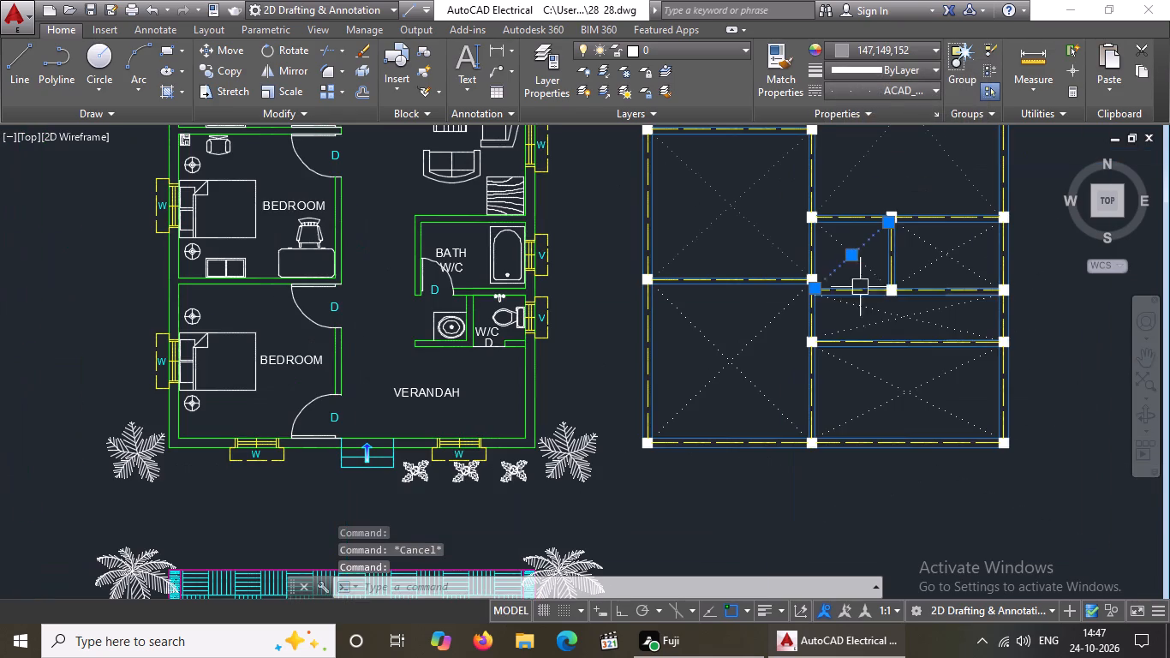
{"action": "key", "text": "Escape"}
In the small eastern panel below the large east panel, colour the falling dotted diagonal 147,149,152 and the rising one 199,200,202.
{"action": "scroll", "coordinate": [924, 244], "scroll_direction": "up", "scroll_amount": 2}
{"action": "left_click", "coordinate": [922, 236]}
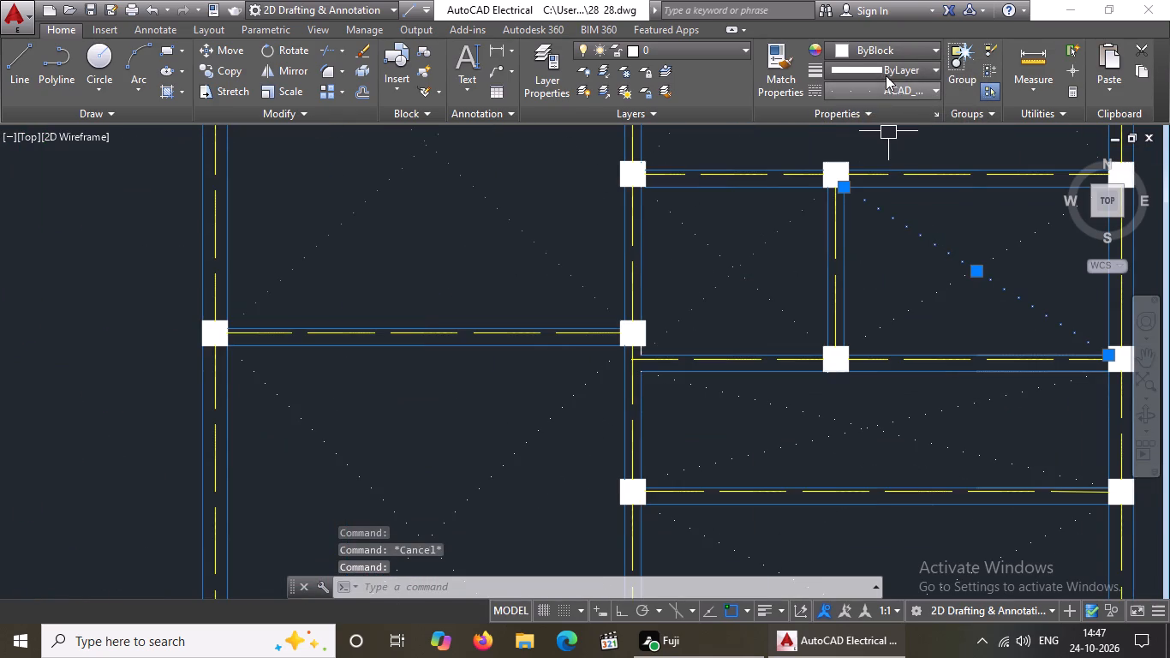
{"action": "left_click", "coordinate": [891, 51]}
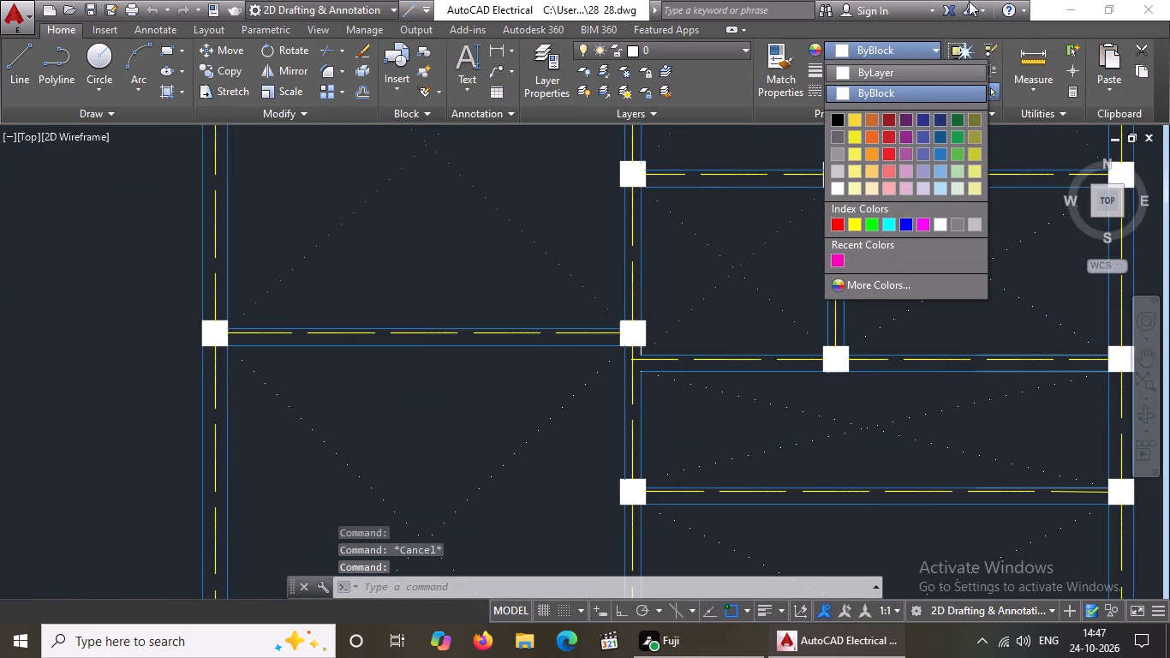
{"action": "left_click_drag", "start_coordinate": [835, 152], "coordinate": [836, 162]}
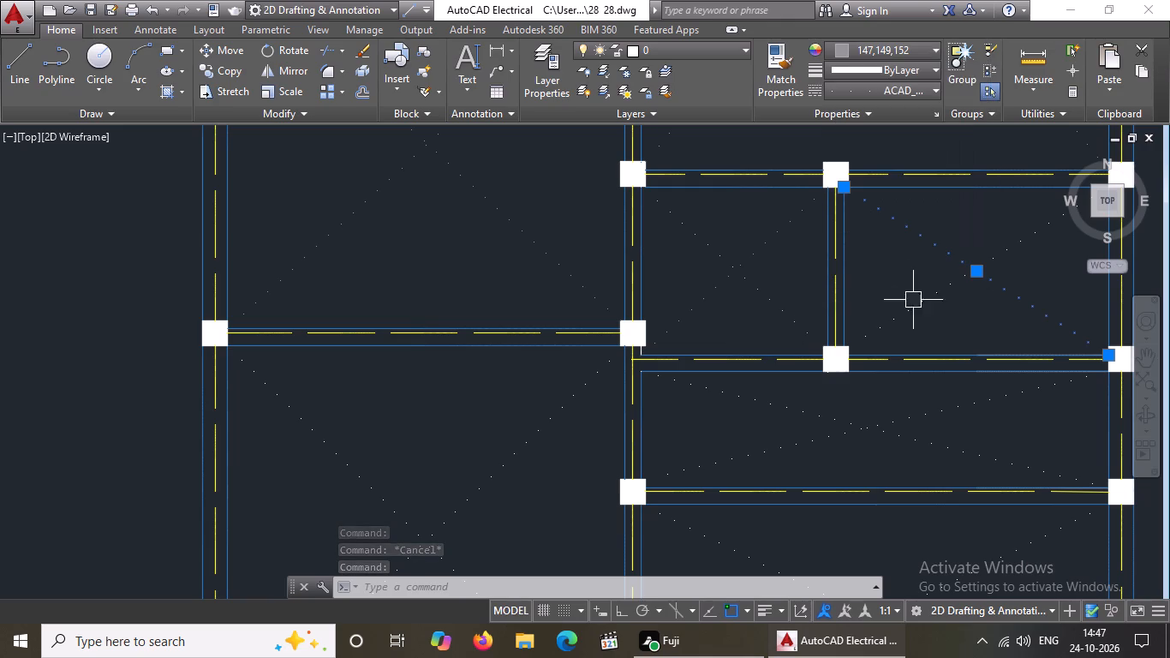
{"action": "left_click", "coordinate": [913, 309]}
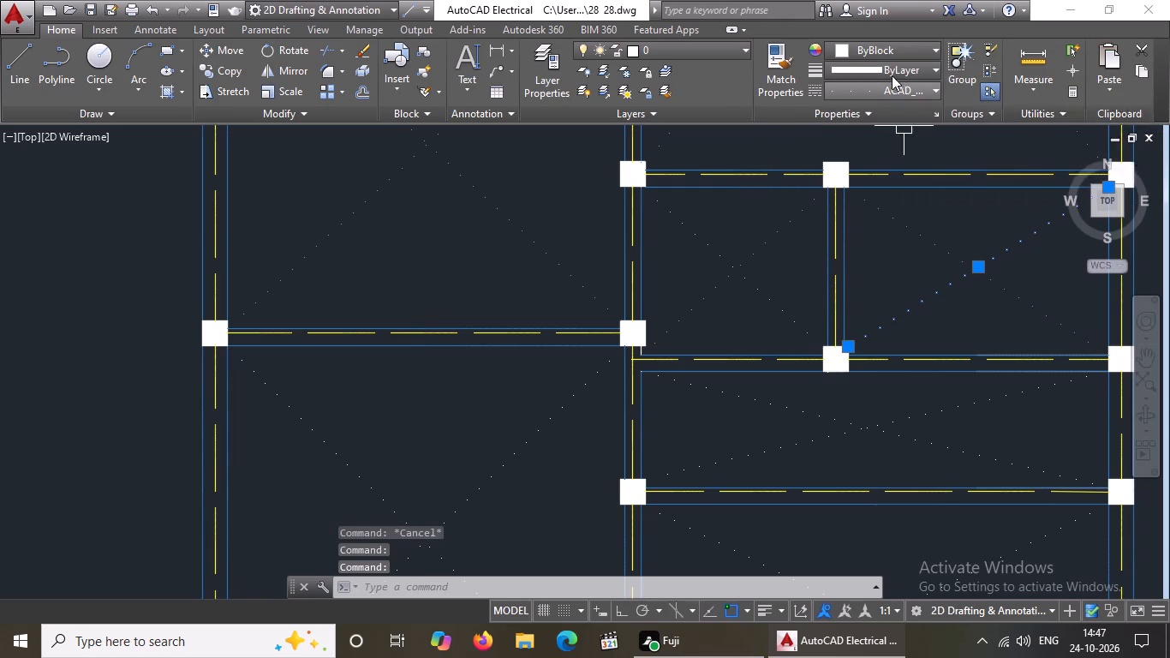
{"action": "left_click", "coordinate": [898, 50]}
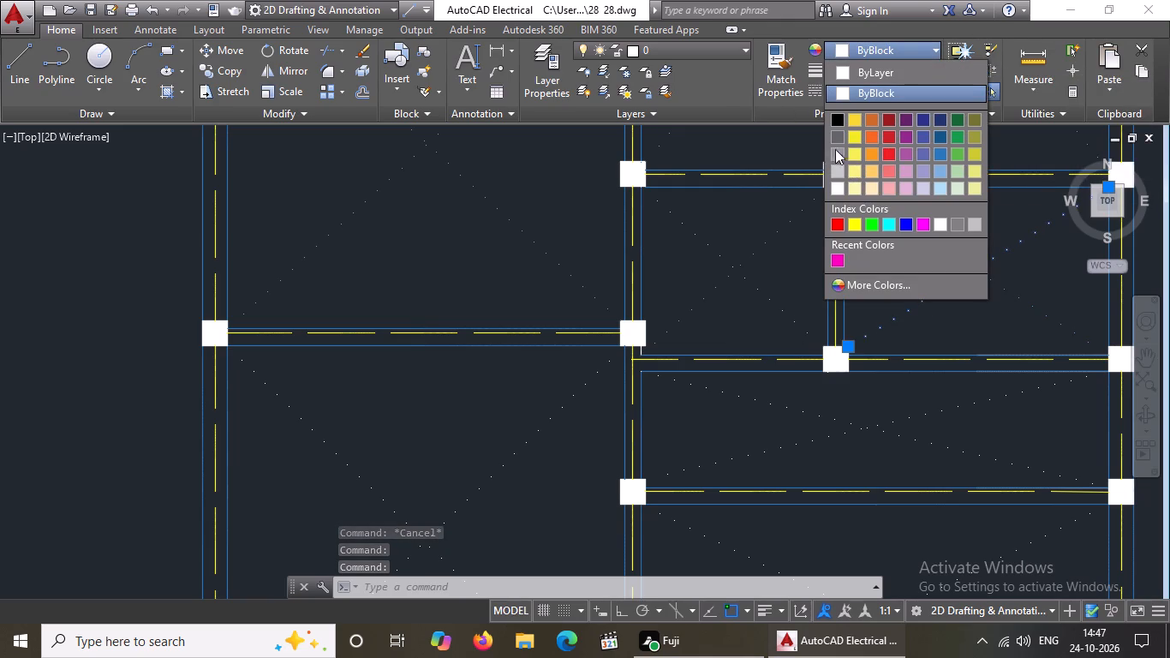
{"action": "left_click_drag", "start_coordinate": [839, 153], "coordinate": [843, 170]}
{"action": "scroll", "coordinate": [936, 389], "scroll_direction": "down", "scroll_amount": 3}
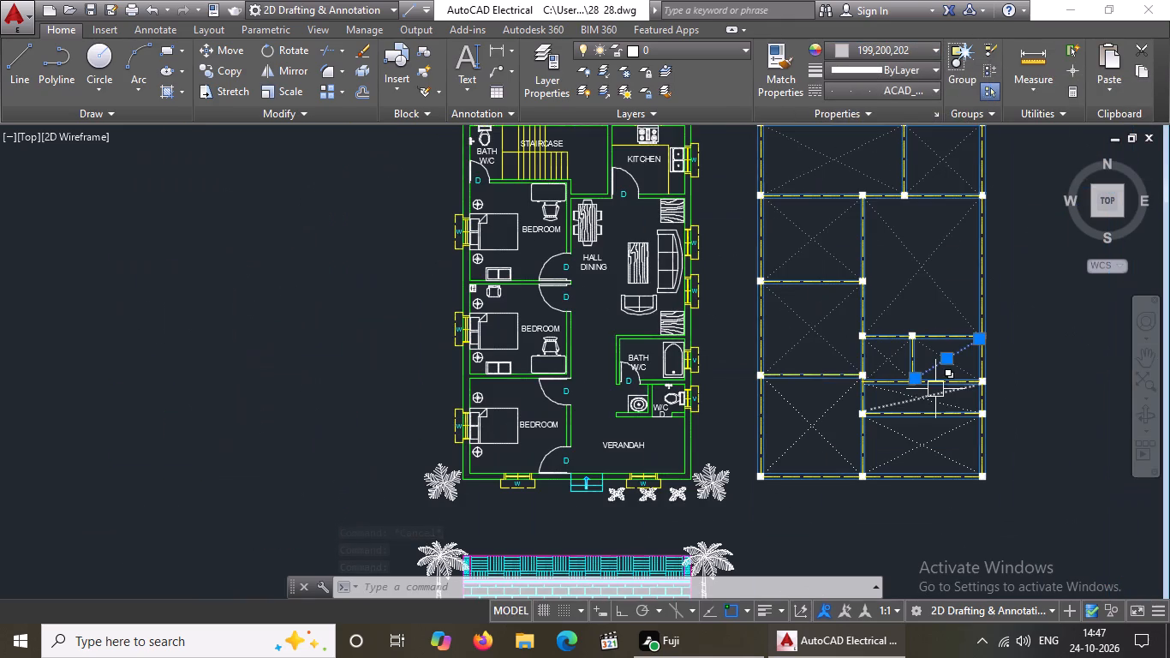
{"action": "key", "text": "Escape"}
Change both dotted diagonals in the southwest panel of the column layout plan to grey 147,149,152.
{"action": "scroll", "coordinate": [932, 407], "scroll_direction": "up", "scroll_amount": 2}
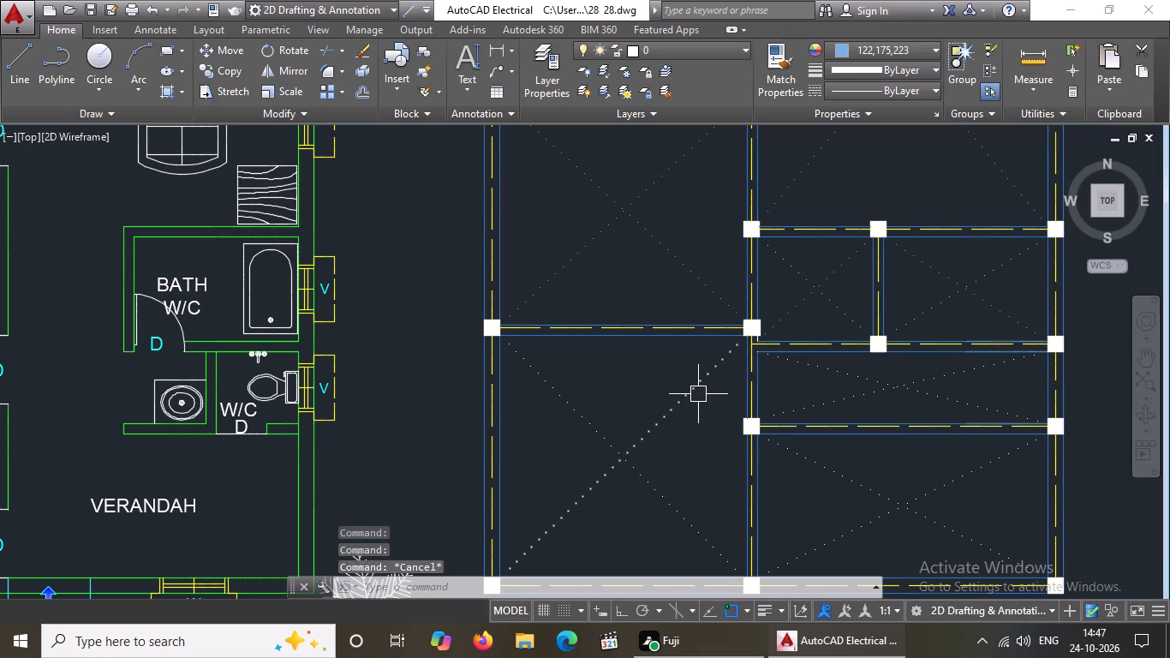
{"action": "left_click", "coordinate": [698, 393]}
{"action": "left_click", "coordinate": [900, 47]}
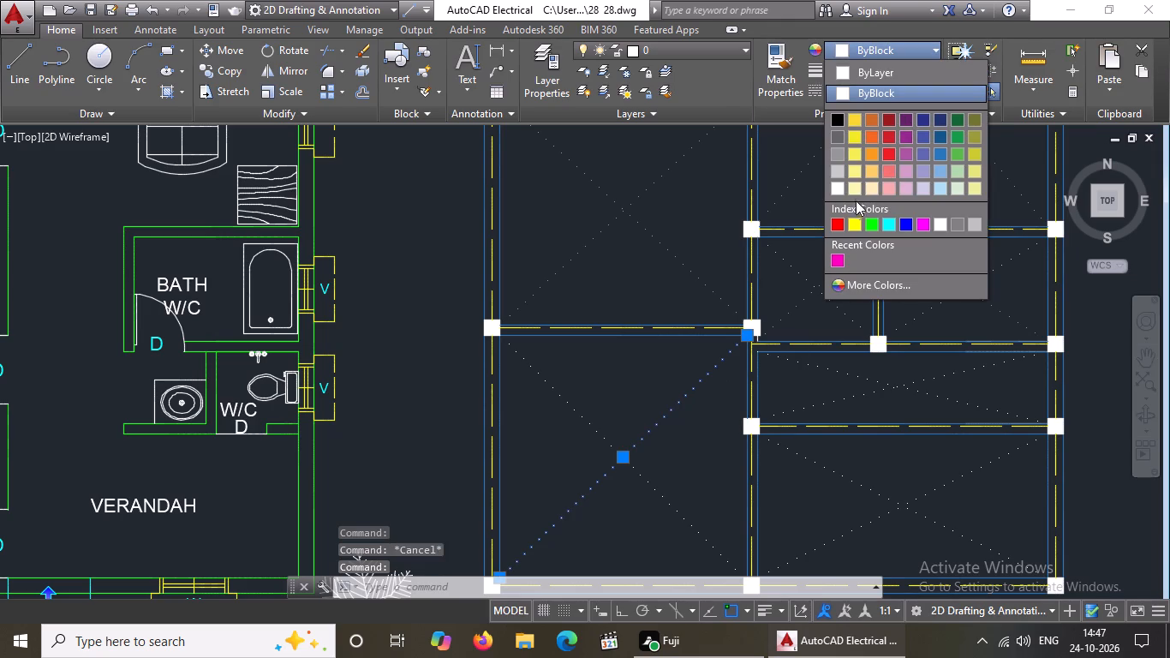
{"action": "left_click", "coordinate": [841, 154]}
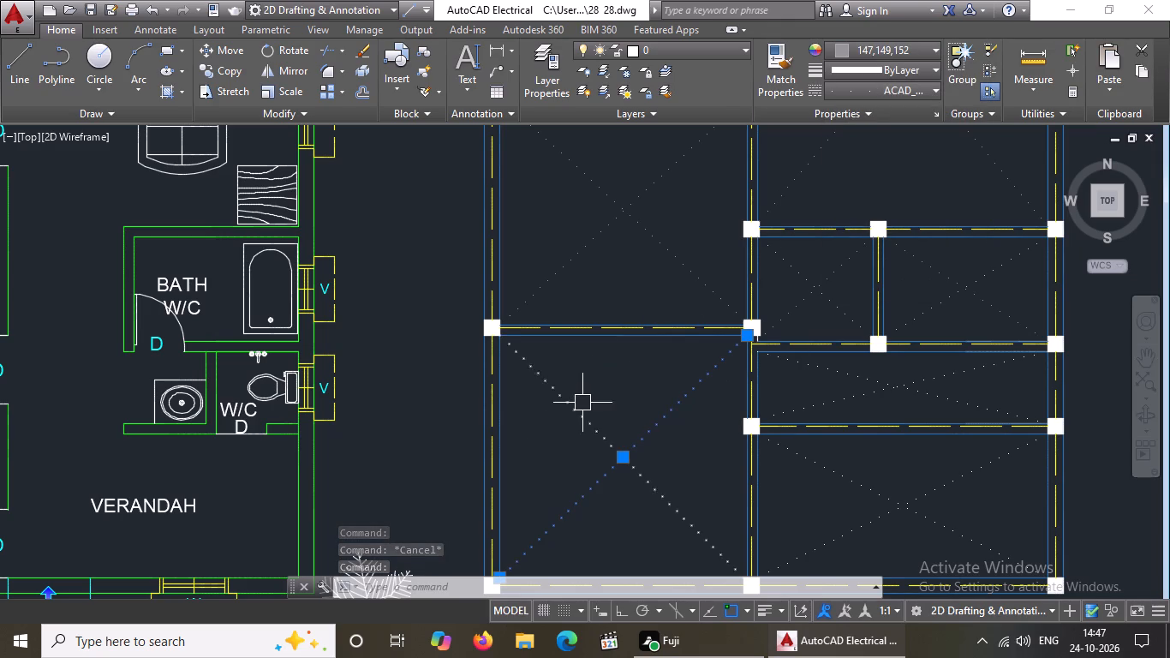
{"action": "left_click", "coordinate": [580, 415]}
{"action": "left_click", "coordinate": [925, 48]}
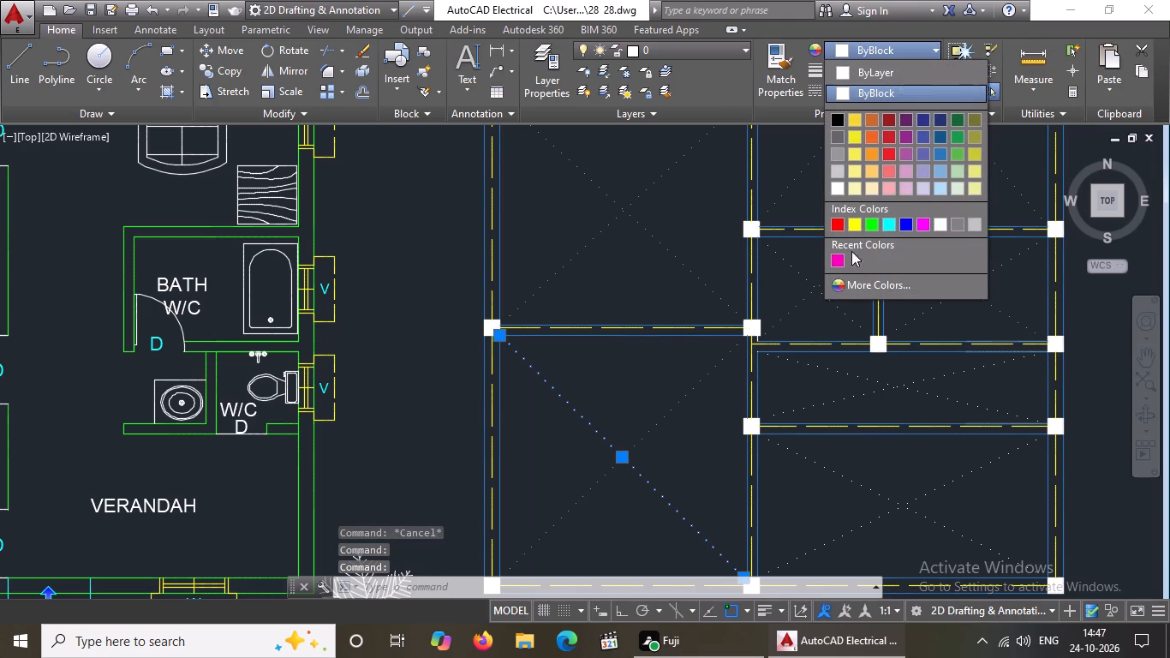
{"action": "left_click", "coordinate": [840, 153]}
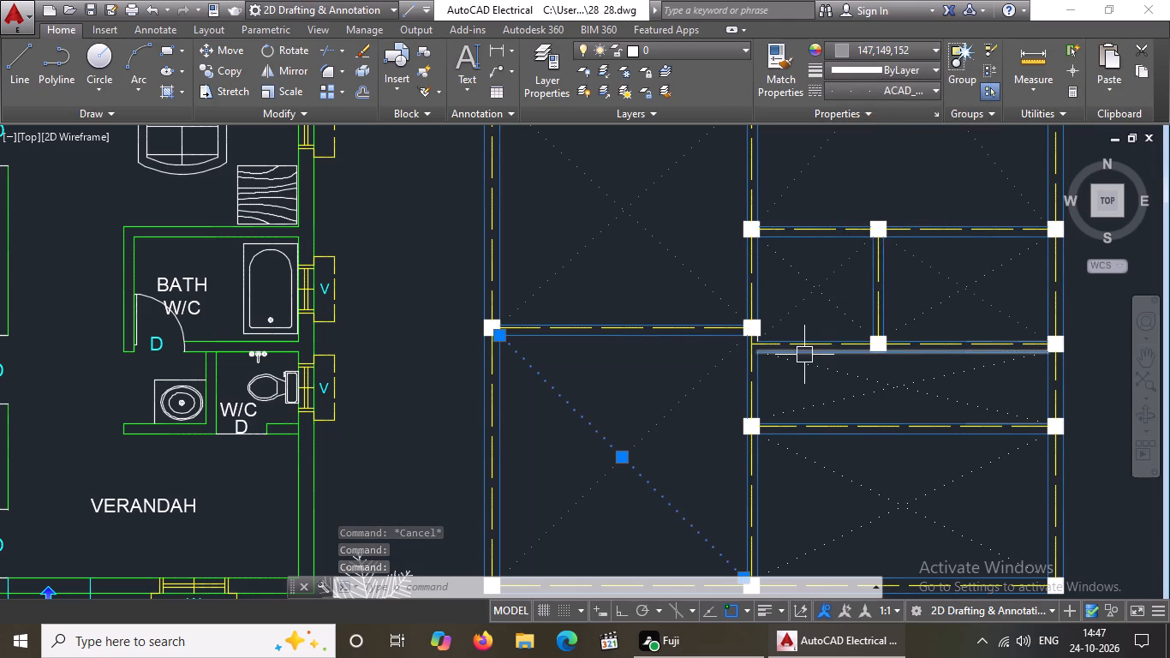
Change both dotted diagonals in the narrow east panel directly above the southeast panel to grey 147,149,152.
{"action": "left_click", "coordinate": [825, 374]}
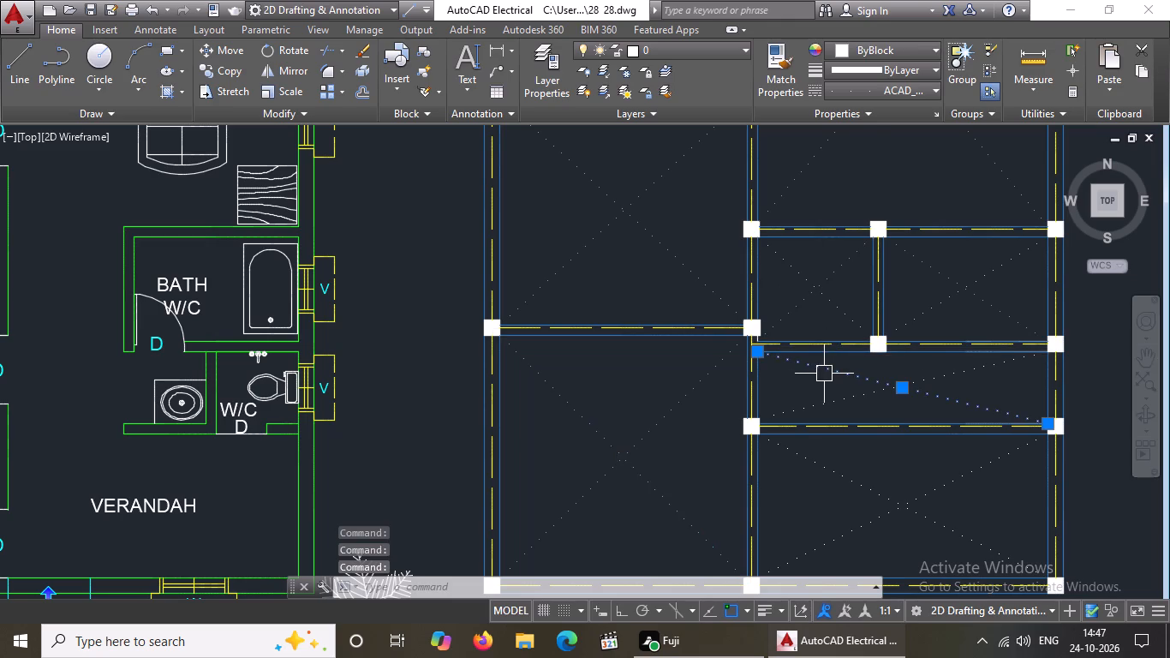
{"action": "left_click", "coordinate": [885, 54]}
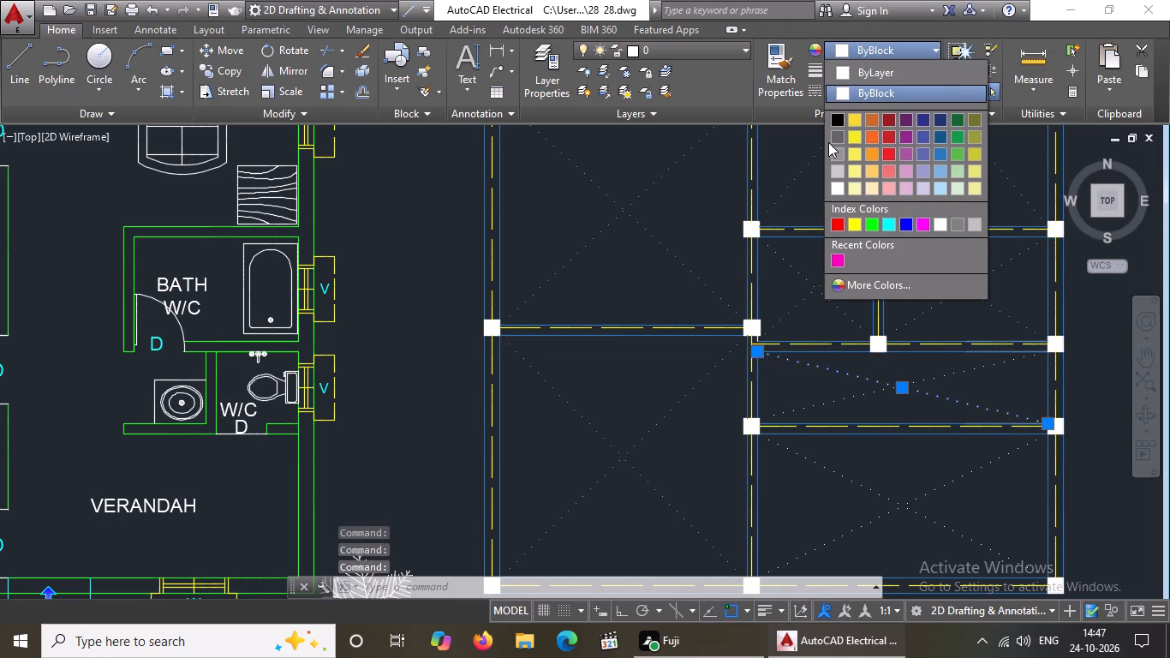
{"action": "left_click", "coordinate": [831, 147]}
{"action": "left_click", "coordinate": [842, 402]}
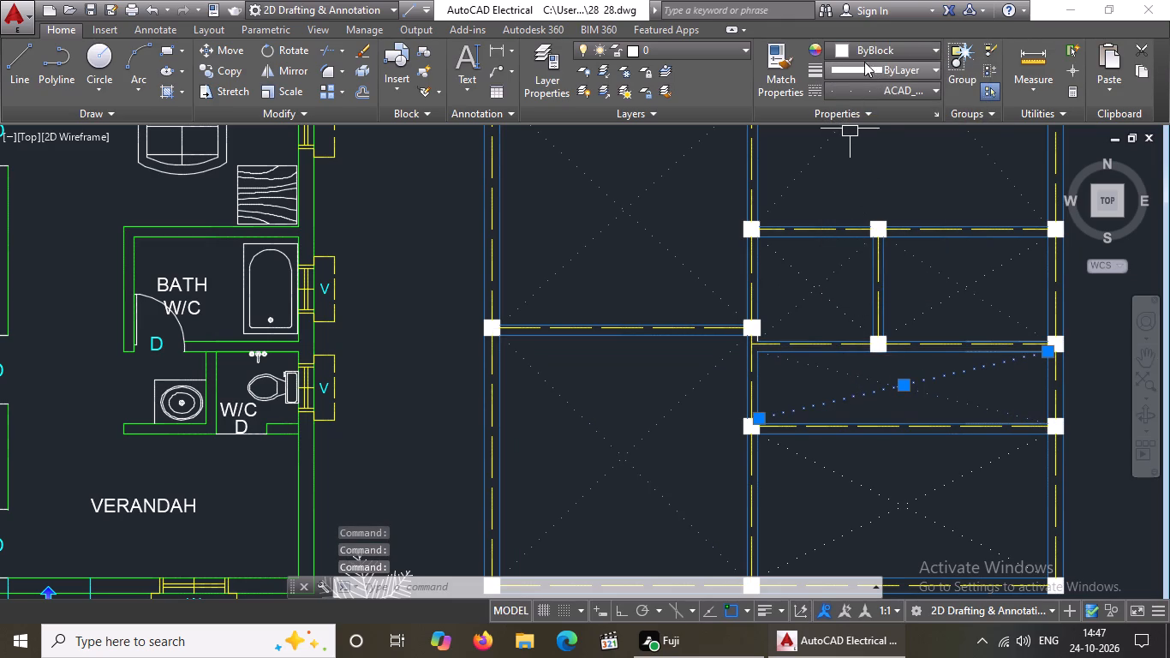
{"action": "left_click", "coordinate": [869, 44]}
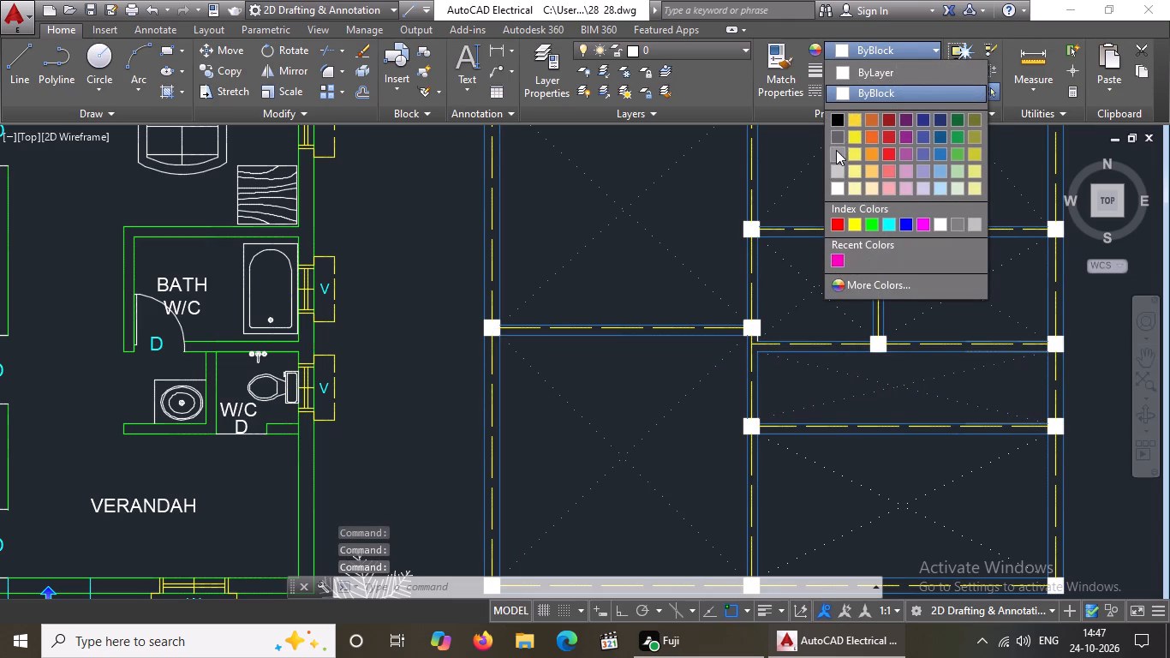
{"action": "left_click", "coordinate": [836, 150]}
Change both dotted diagonals in the southeast panel of the column layout plan to grey 147,149,152.
{"action": "scroll", "coordinate": [870, 225], "scroll_direction": "down", "scroll_amount": 2}
{"action": "left_click", "coordinate": [875, 329]}
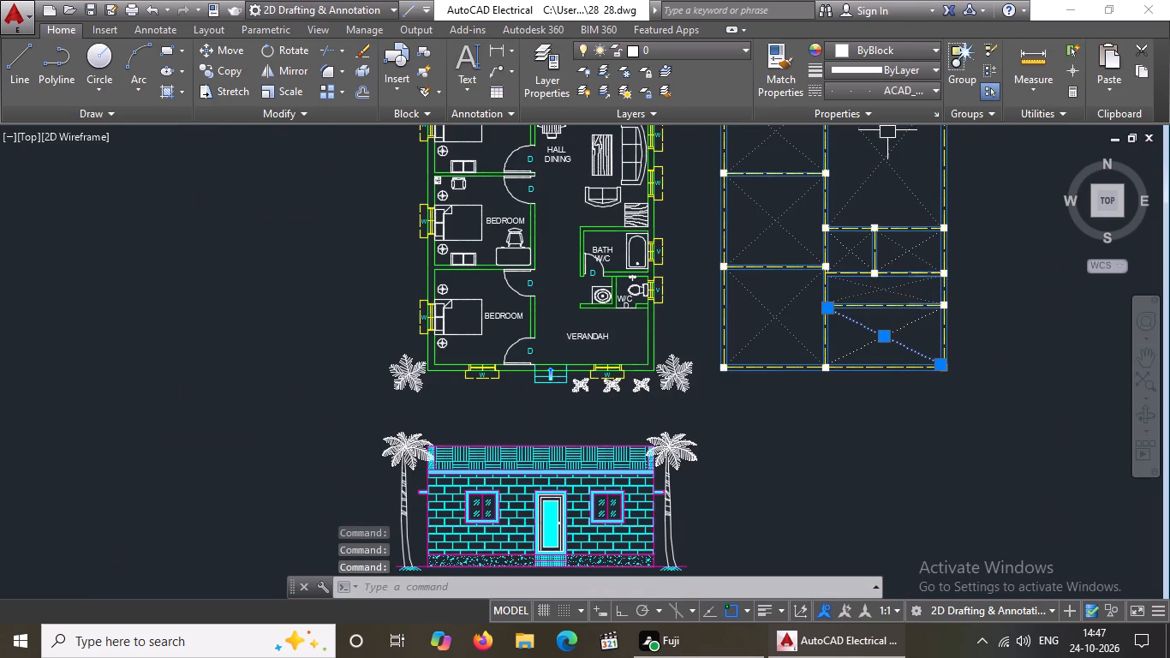
{"action": "left_click", "coordinate": [886, 45]}
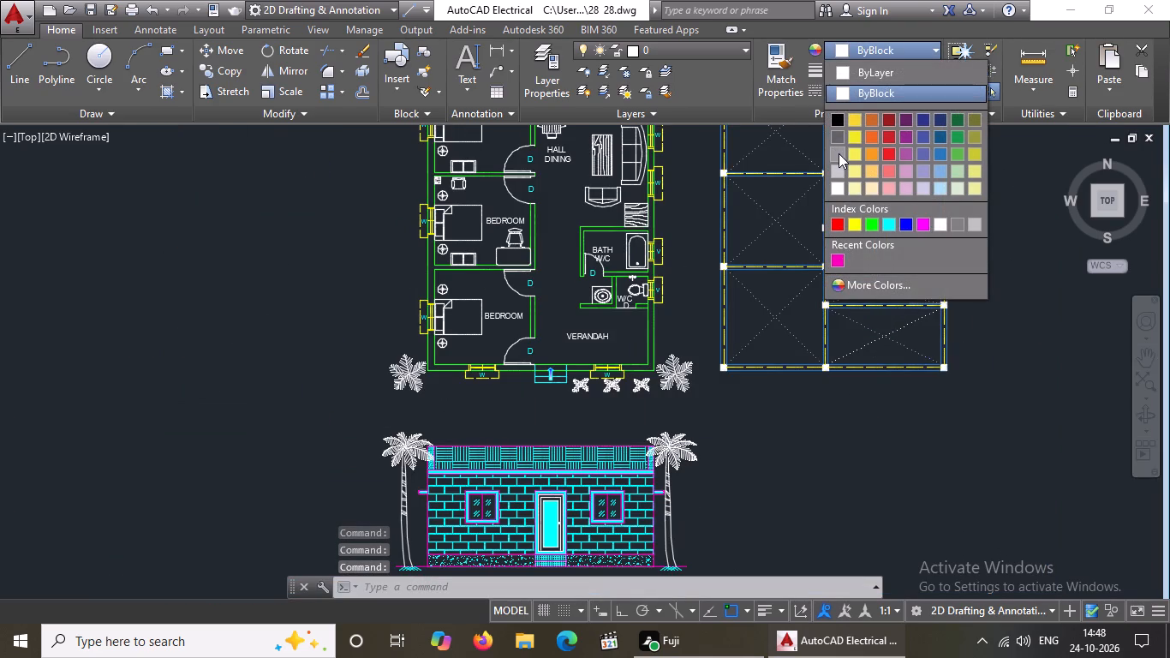
{"action": "left_click", "coordinate": [839, 153]}
{"action": "scroll", "coordinate": [883, 354], "scroll_direction": "up", "scroll_amount": 2}
{"action": "left_click", "coordinate": [862, 326]}
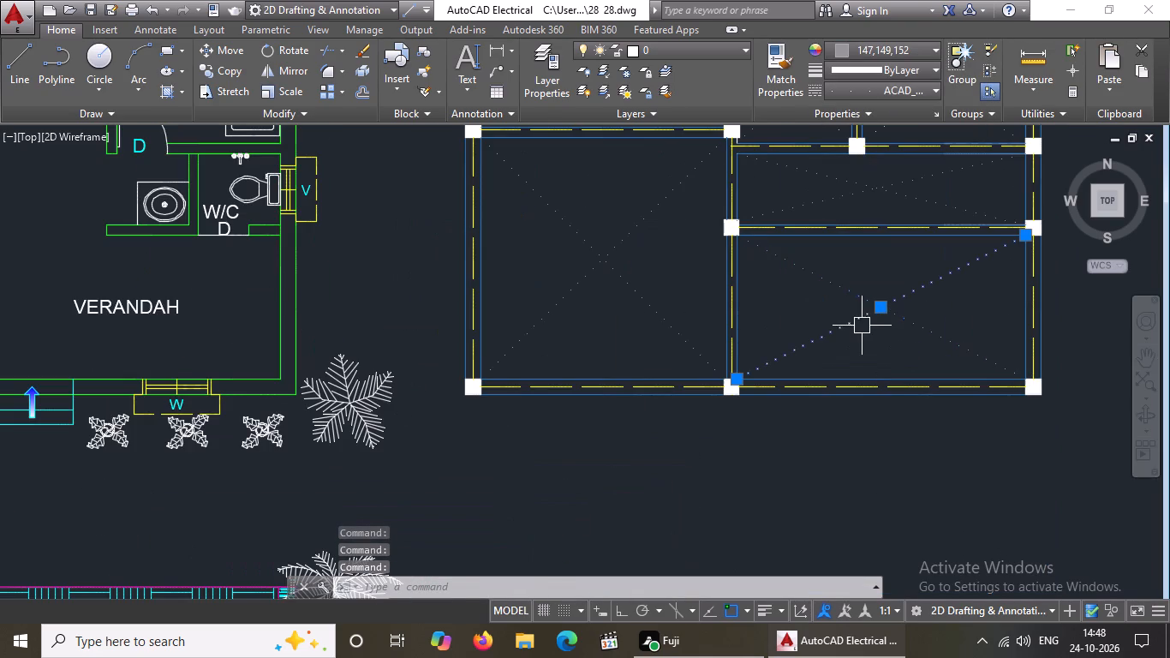
{"action": "left_click", "coordinate": [886, 45]}
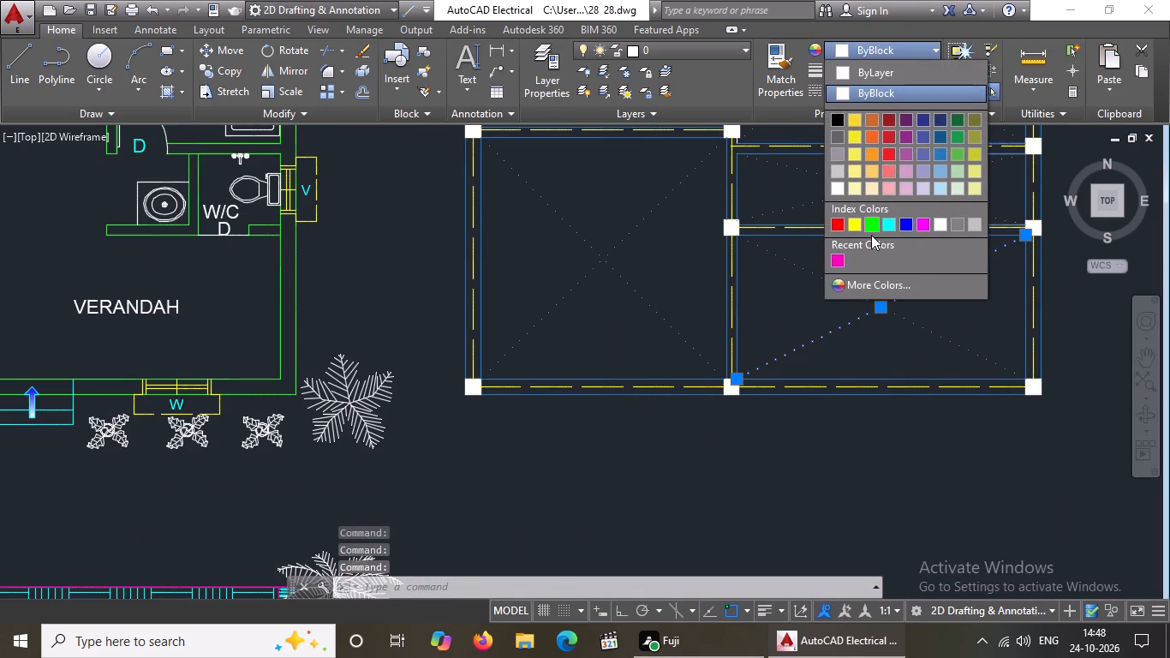
{"action": "left_click", "coordinate": [840, 149]}
{"action": "scroll", "coordinate": [838, 305], "scroll_direction": "down", "scroll_amount": 3}
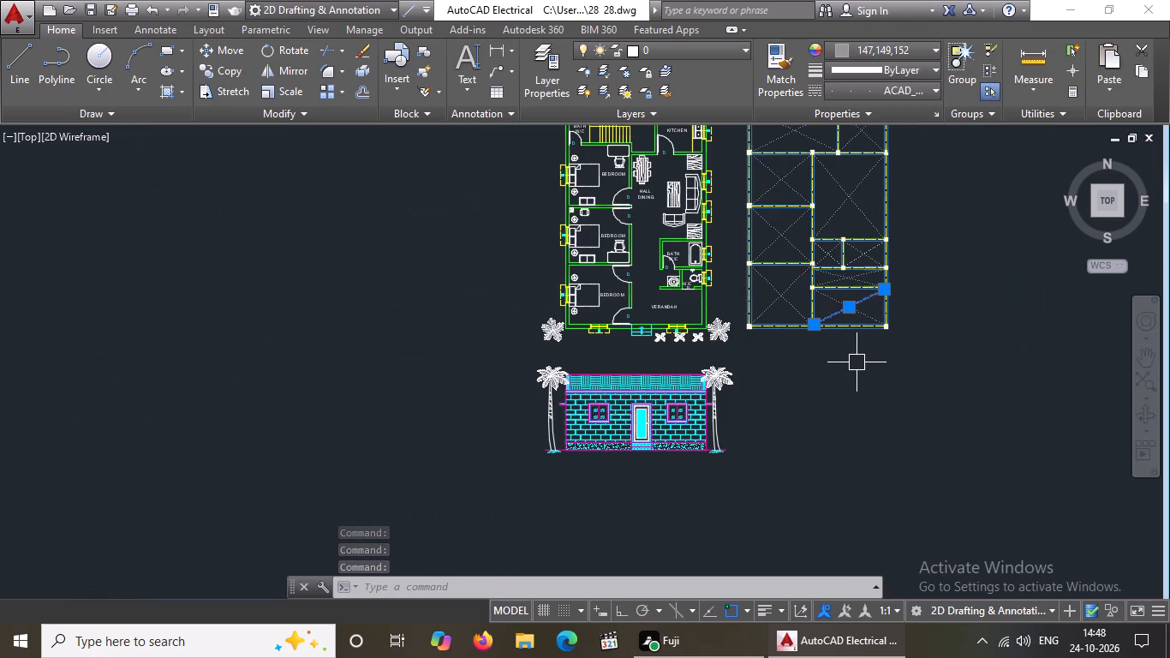
{"action": "scroll", "coordinate": [857, 362], "scroll_direction": "down", "scroll_amount": 1}
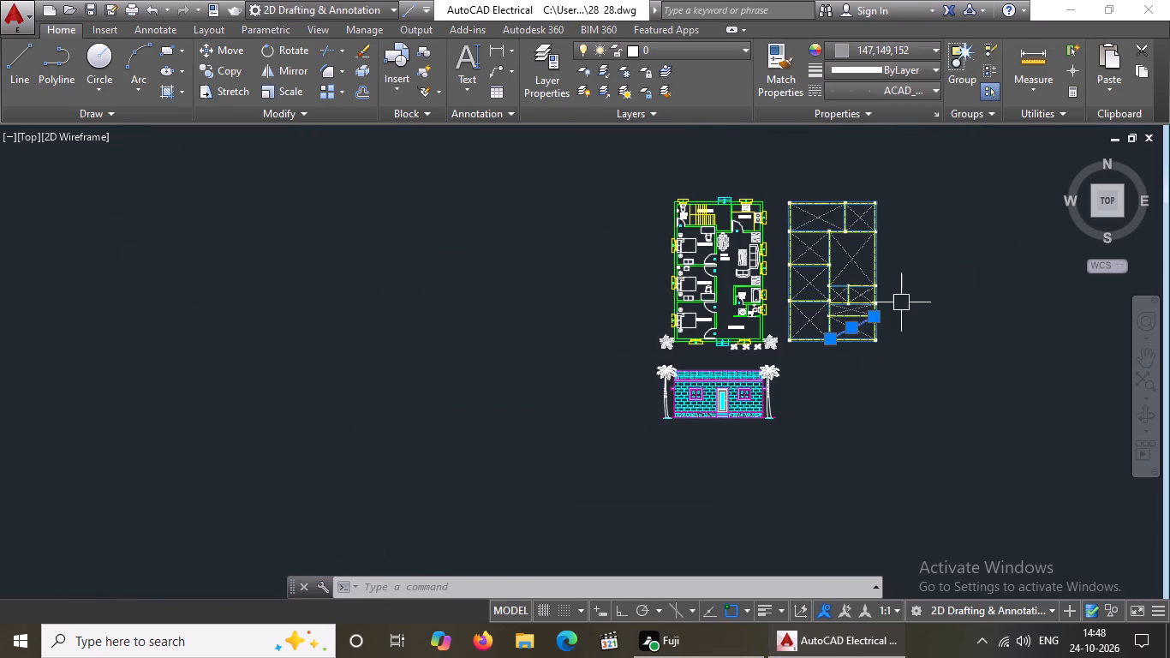
{"action": "key", "text": "Escape"}
Save the recoloured drawing under its existing file name.
{"action": "scroll", "coordinate": [861, 284], "scroll_direction": "up", "scroll_amount": 2}
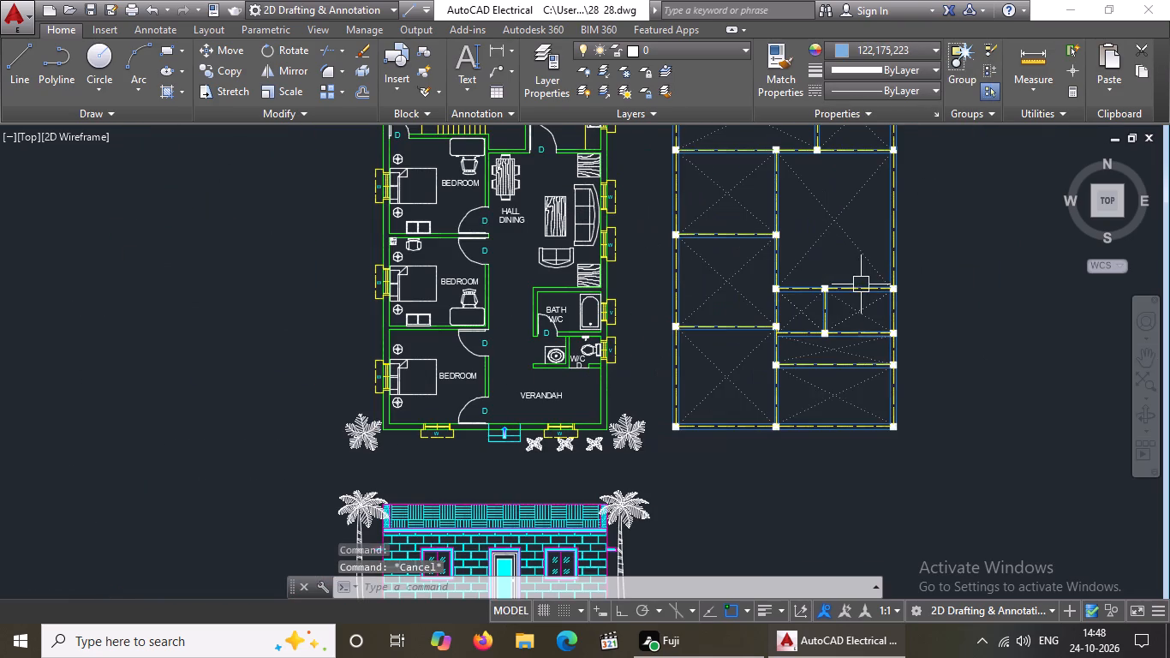
{"action": "scroll", "coordinate": [788, 447], "scroll_direction": "up", "scroll_amount": 2}
{"action": "scroll", "coordinate": [788, 436], "scroll_direction": "down", "scroll_amount": 3}
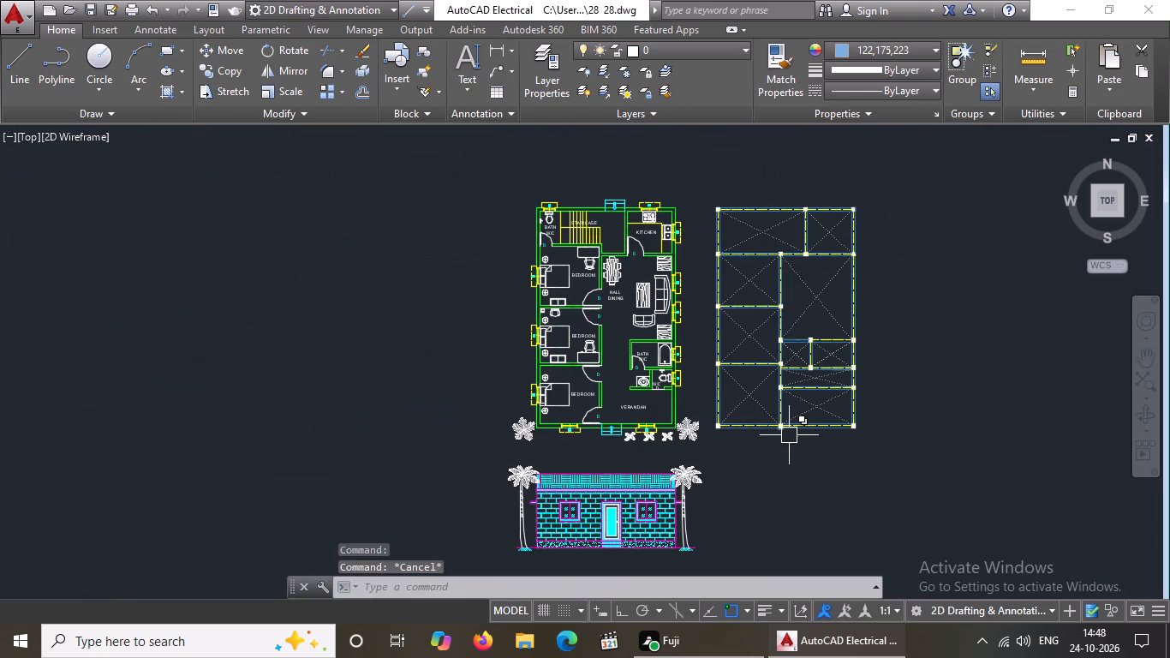
{"action": "scroll", "coordinate": [770, 442], "scroll_direction": "up", "scroll_amount": 3}
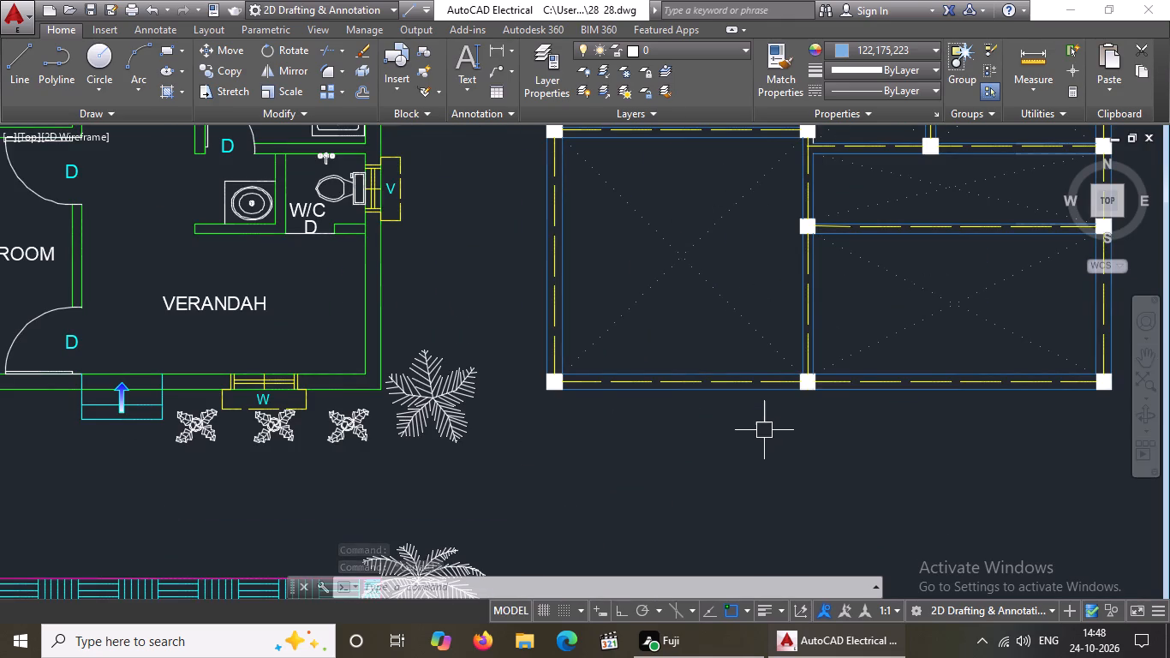
{"action": "key", "text": "ctrl+s"}
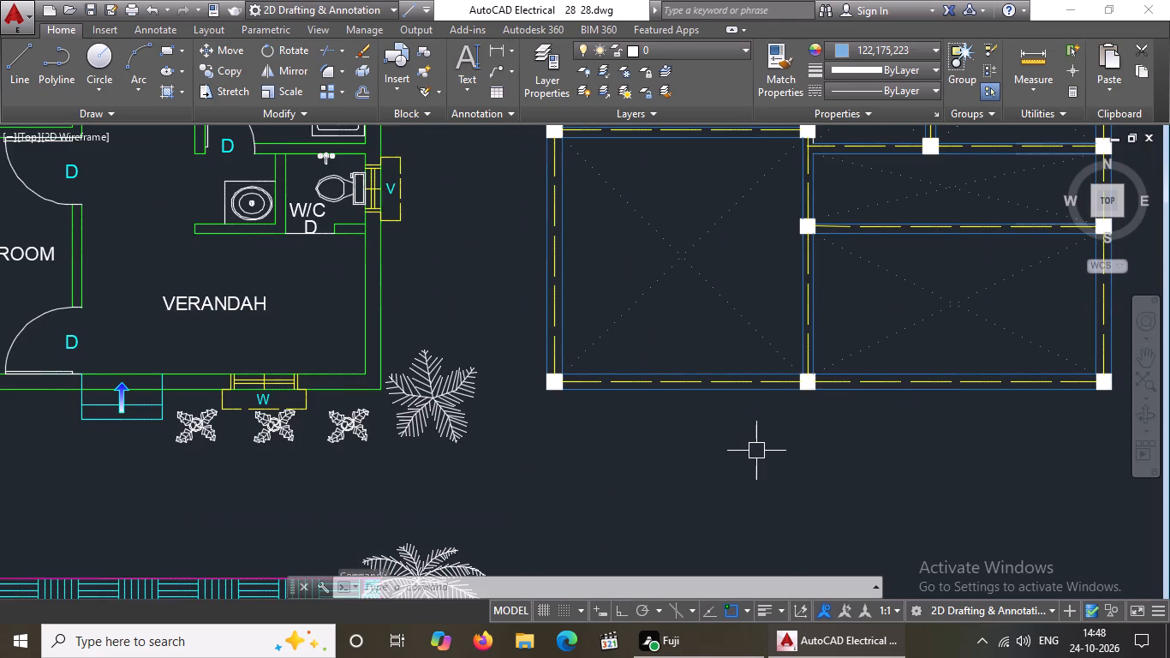
{"action": "key", "text": "ctrl+s"}
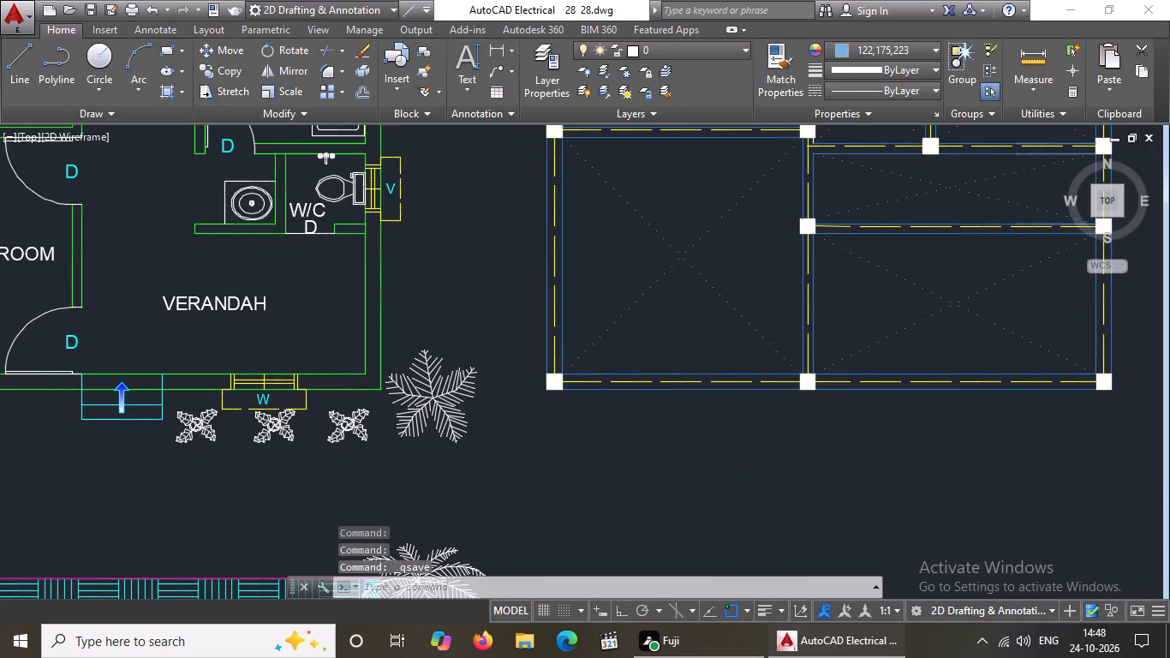
{"action": "scroll", "coordinate": [722, 453], "scroll_direction": "down", "scroll_amount": 4}
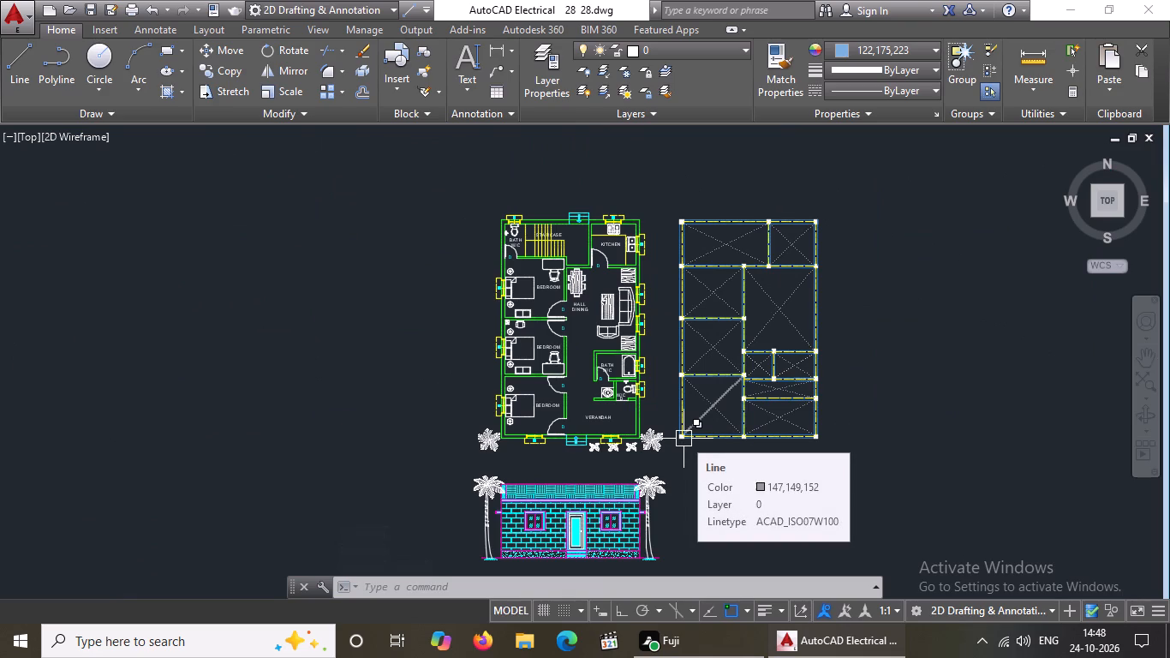
{"action": "key", "text": "ctrl+s"}
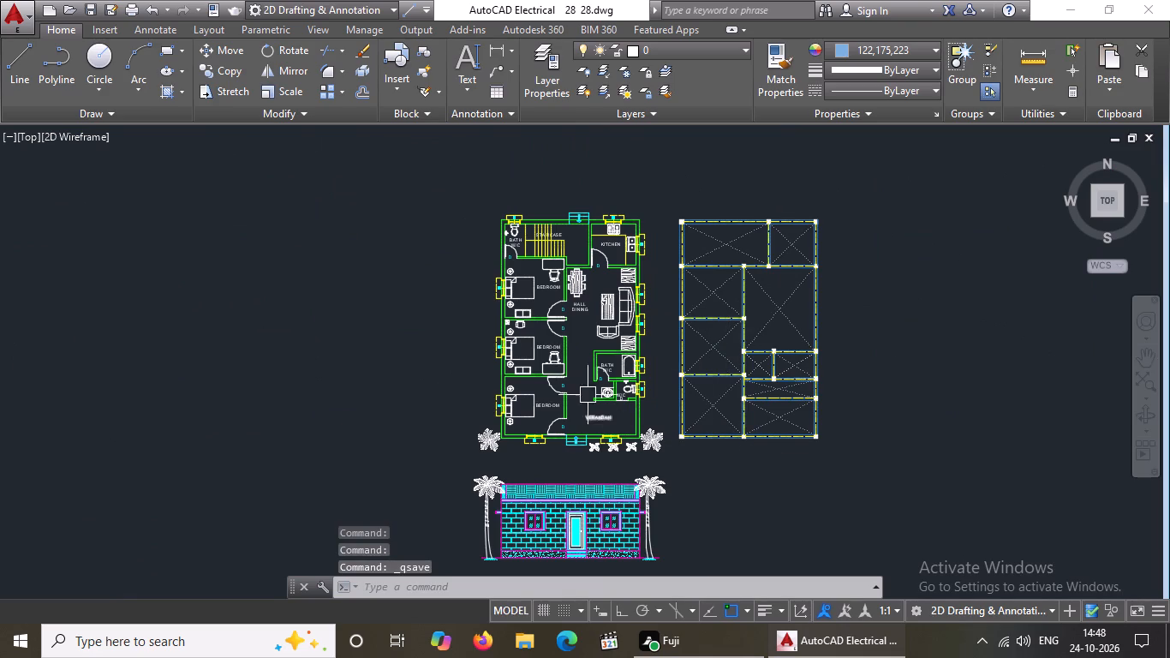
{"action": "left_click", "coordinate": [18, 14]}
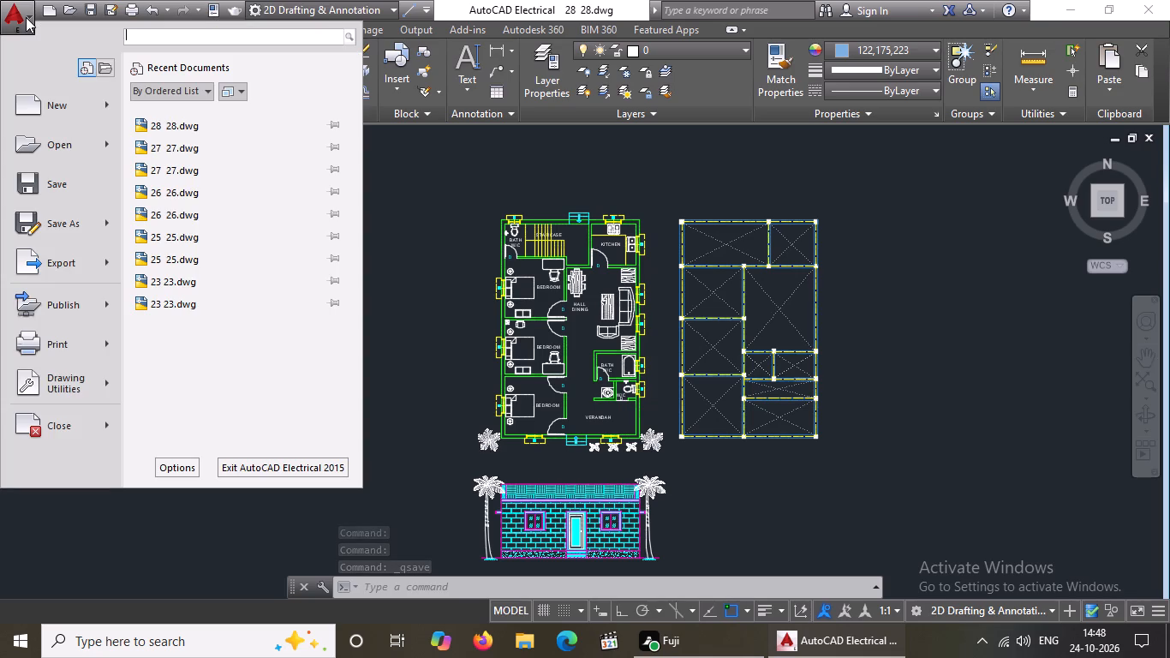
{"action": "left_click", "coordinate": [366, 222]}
Offset the south edge of the southwest corner column outward twice at 5" spacing.
{"action": "scroll", "coordinate": [761, 470], "scroll_direction": "up", "scroll_amount": 2}
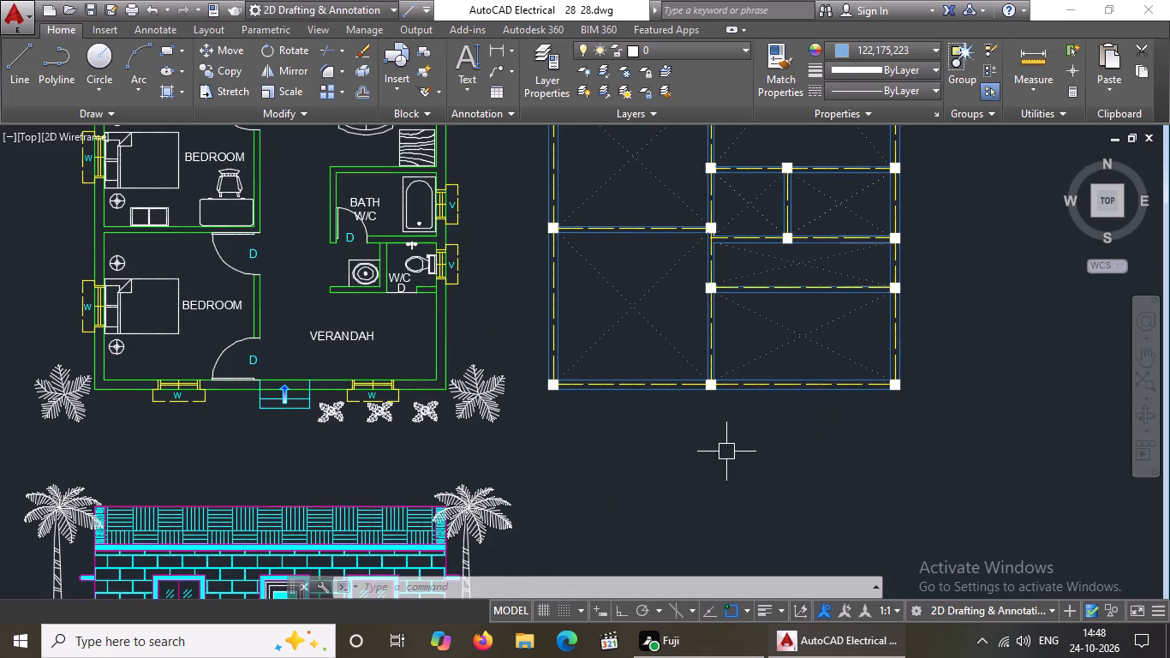
{"action": "scroll", "coordinate": [618, 418], "scroll_direction": "up", "scroll_amount": 1}
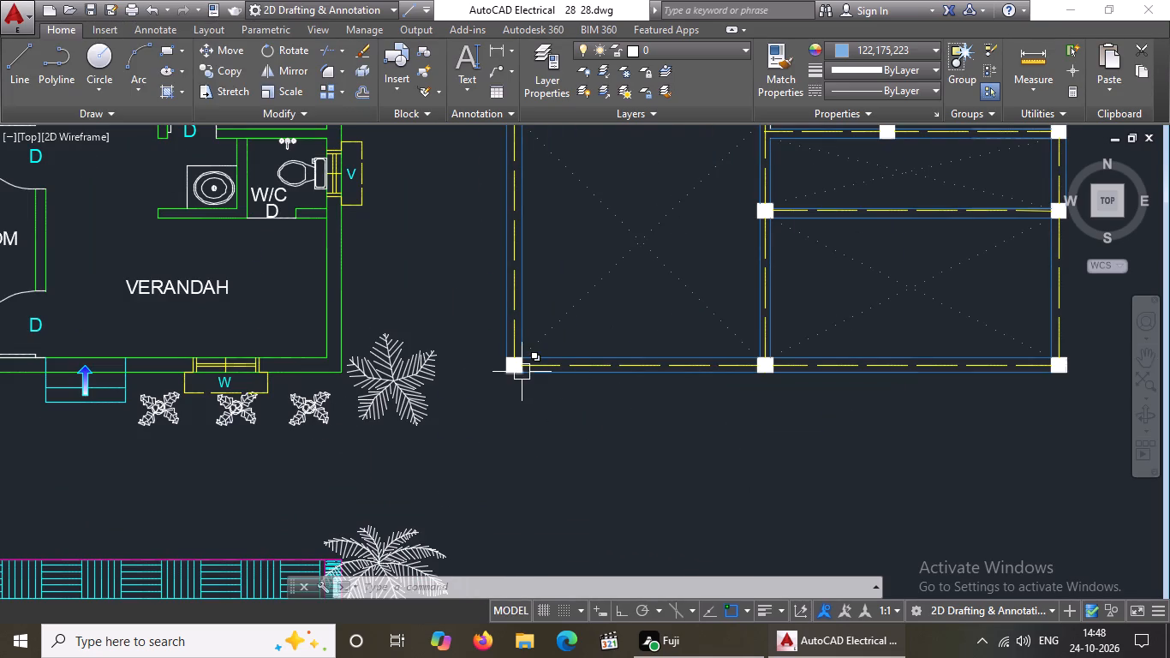
{"action": "scroll", "coordinate": [517, 359], "scroll_direction": "up", "scroll_amount": 3}
{"action": "scroll", "coordinate": [568, 476], "scroll_direction": "down", "scroll_amount": 2}
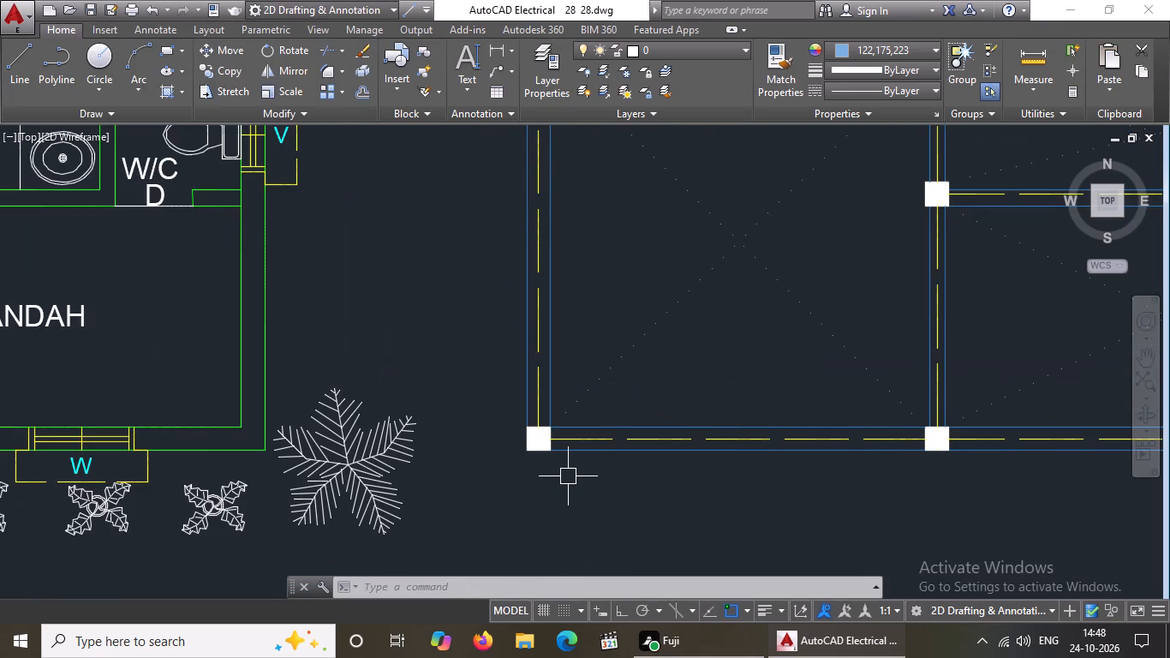
{"action": "key", "text": "Escape"}
{"action": "key", "text": "o"}
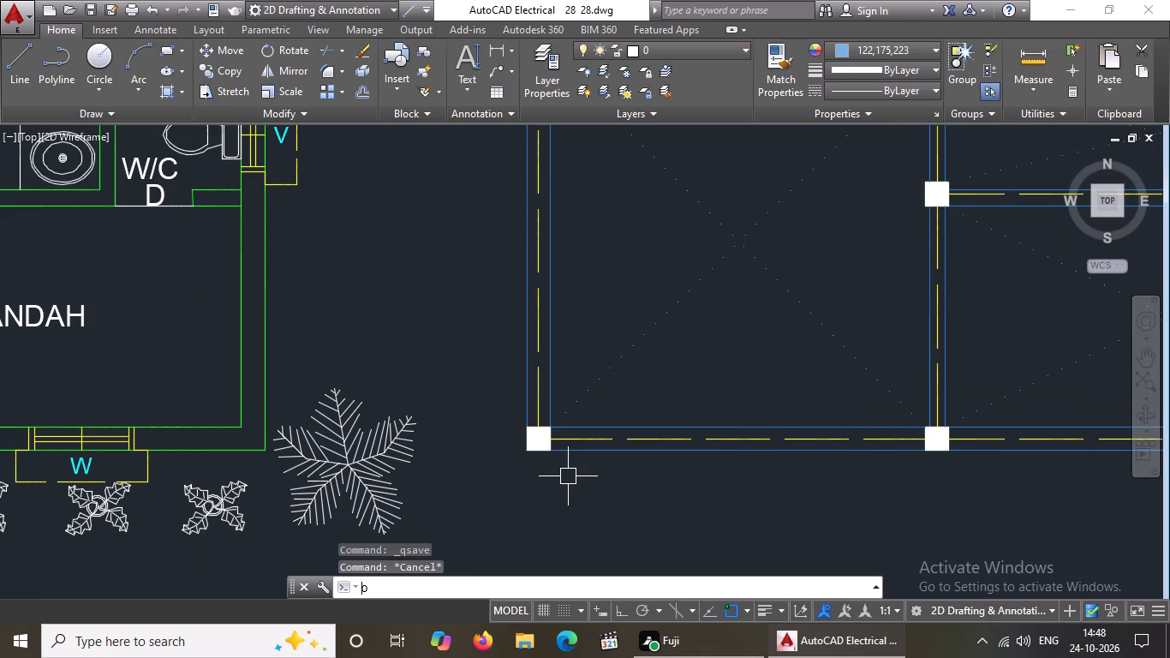
{"action": "key", "text": "Return"}
{"action": "key", "text": "5"}
{"action": "key", "text": "shift+quotedbl"}
{"action": "key", "text": "Return"}
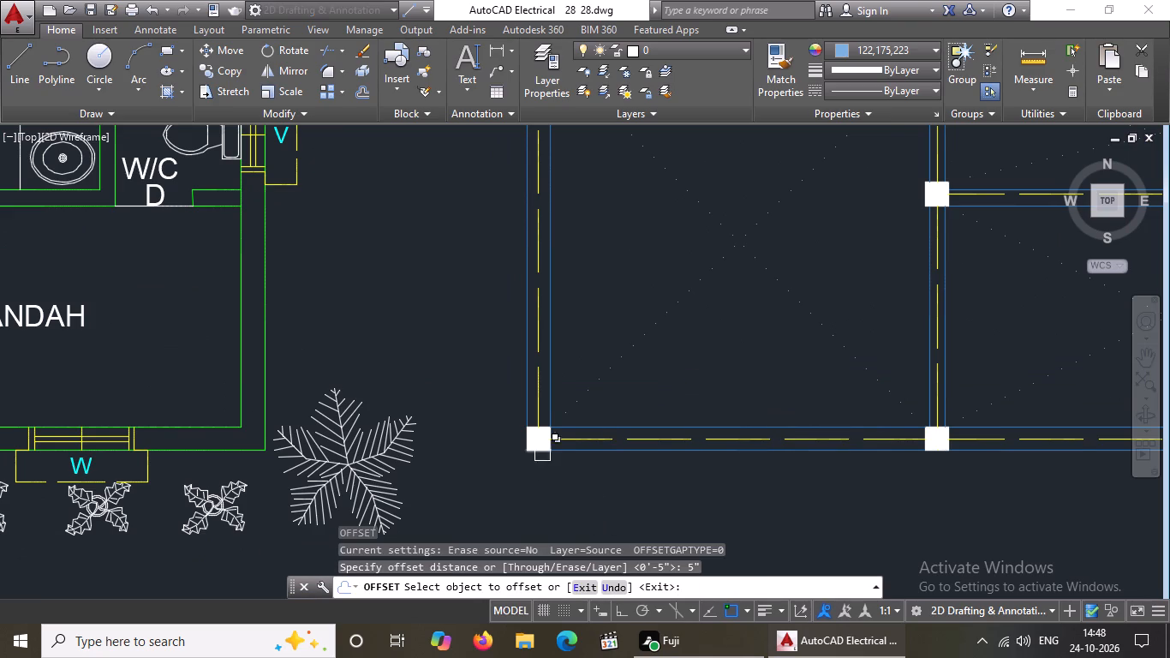
{"action": "left_click", "coordinate": [540, 448]}
{"action": "left_click", "coordinate": [534, 493]}
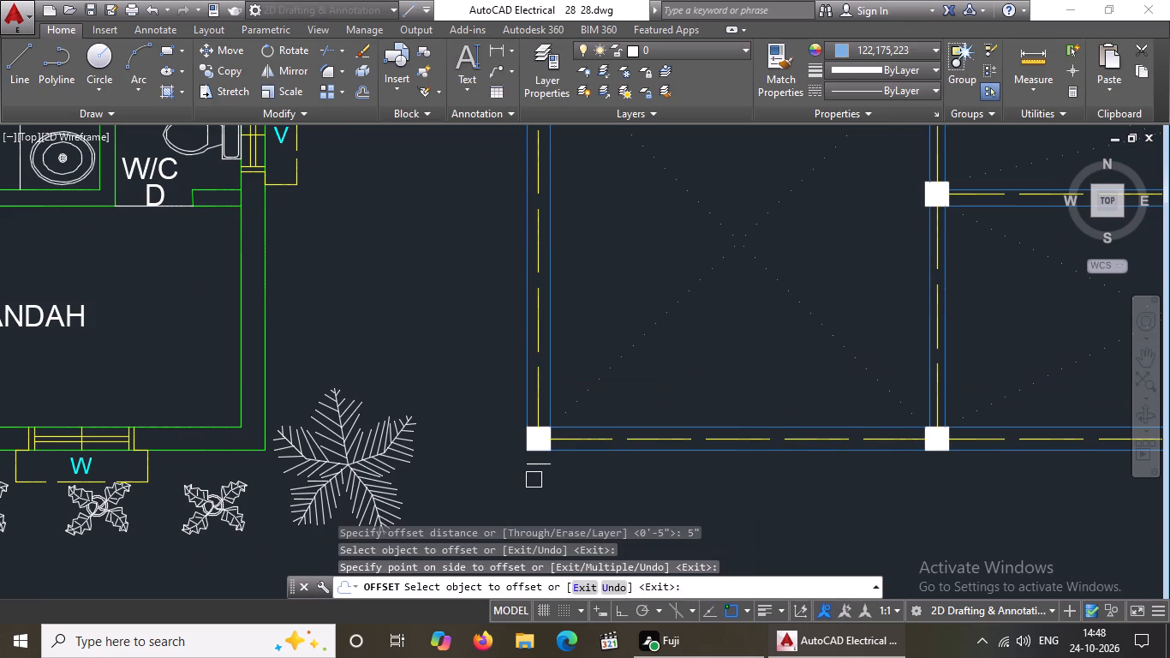
{"action": "left_click", "coordinate": [537, 465]}
{"action": "left_click", "coordinate": [533, 492]}
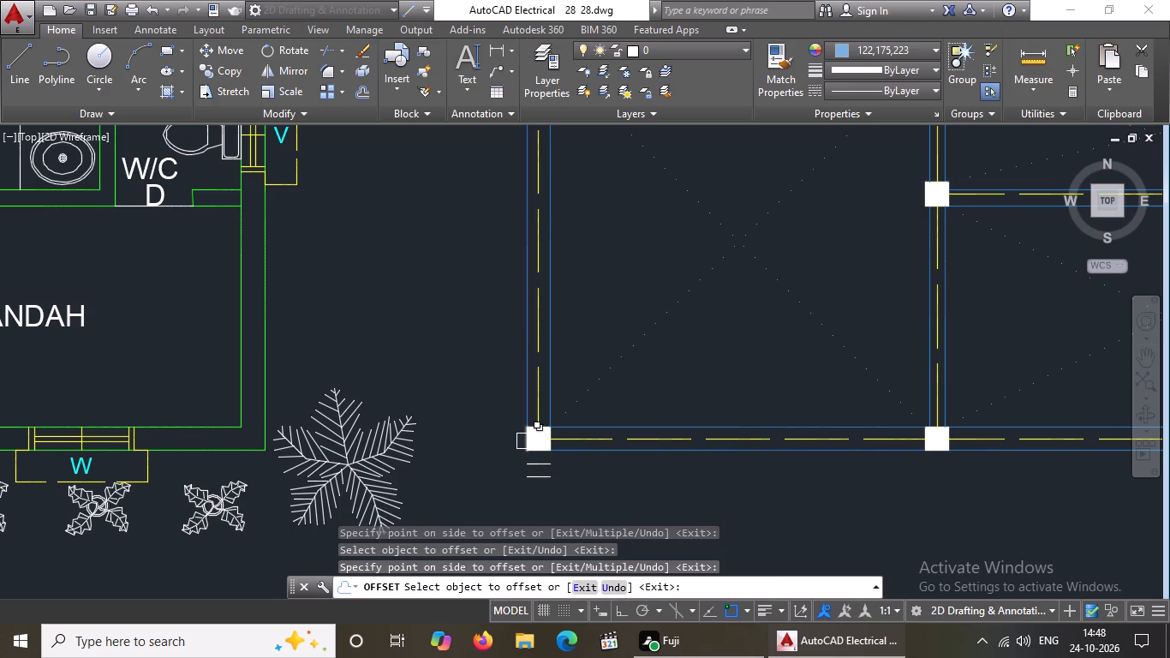
Offset the west, east and north edges of the southwest corner column outward twice each at 5" spacing.
{"action": "left_click_drag", "start_coordinate": [522, 436], "coordinate": [510, 445]}
{"action": "left_click", "coordinate": [463, 455]}
{"action": "left_click_drag", "start_coordinate": [513, 439], "coordinate": [498, 443]}
{"action": "left_click", "coordinate": [462, 457]}
{"action": "scroll", "coordinate": [555, 479], "scroll_direction": "up", "scroll_amount": 3}
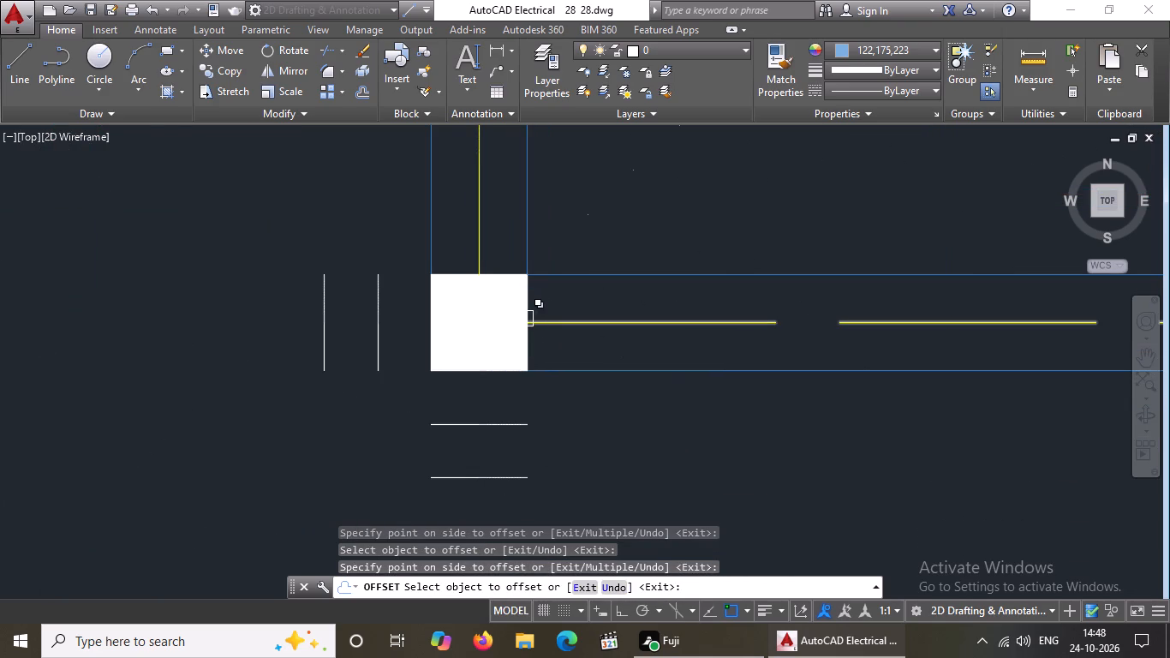
{"action": "left_click_drag", "start_coordinate": [523, 309], "coordinate": [537, 308]}
{"action": "left_click", "coordinate": [563, 306]}
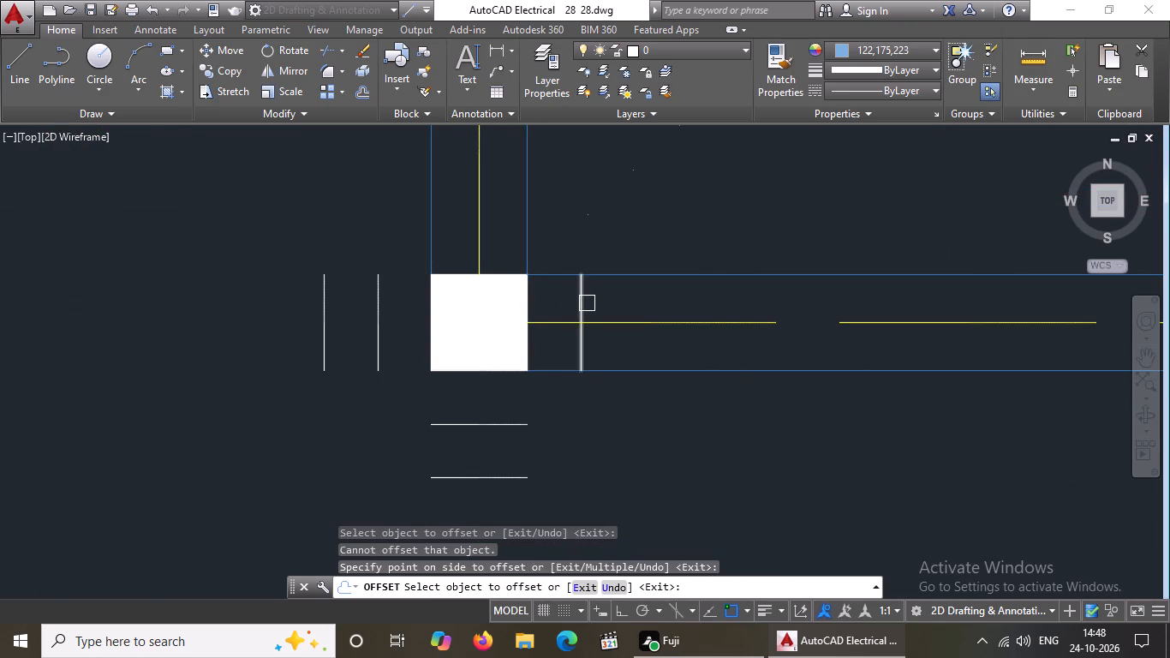
{"action": "left_click_drag", "start_coordinate": [576, 306], "coordinate": [598, 302]}
{"action": "left_click", "coordinate": [658, 303]}
{"action": "left_click", "coordinate": [495, 273]}
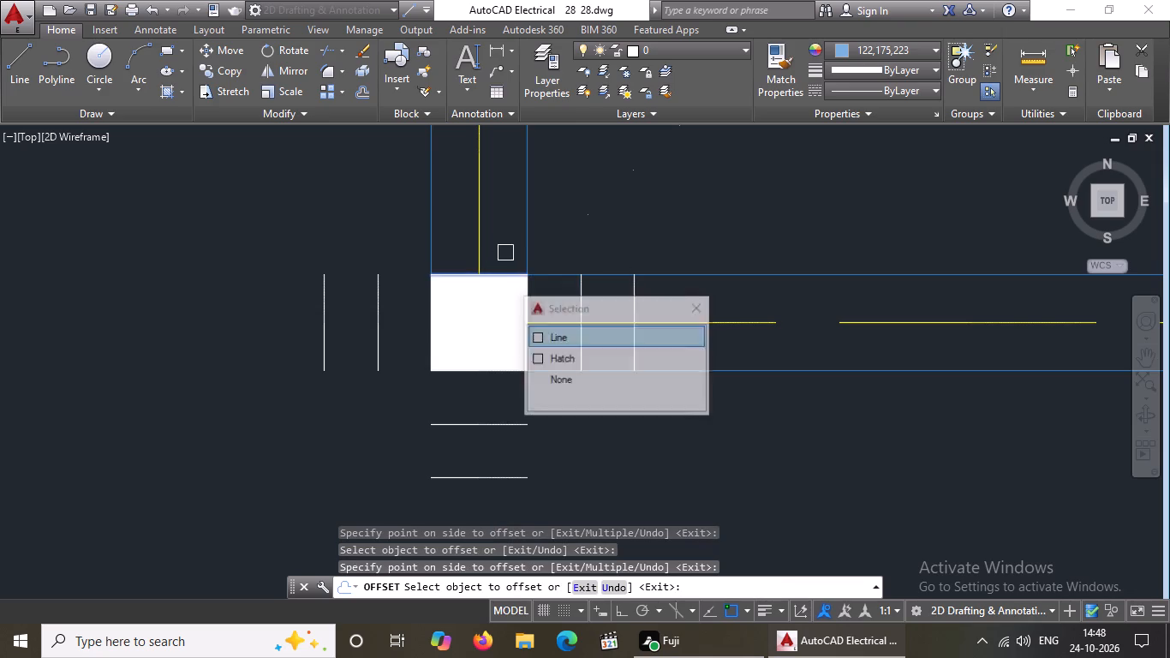
{"action": "left_click", "coordinate": [505, 252]}
{"action": "left_click", "coordinate": [506, 224]}
{"action": "left_click", "coordinate": [512, 207]}
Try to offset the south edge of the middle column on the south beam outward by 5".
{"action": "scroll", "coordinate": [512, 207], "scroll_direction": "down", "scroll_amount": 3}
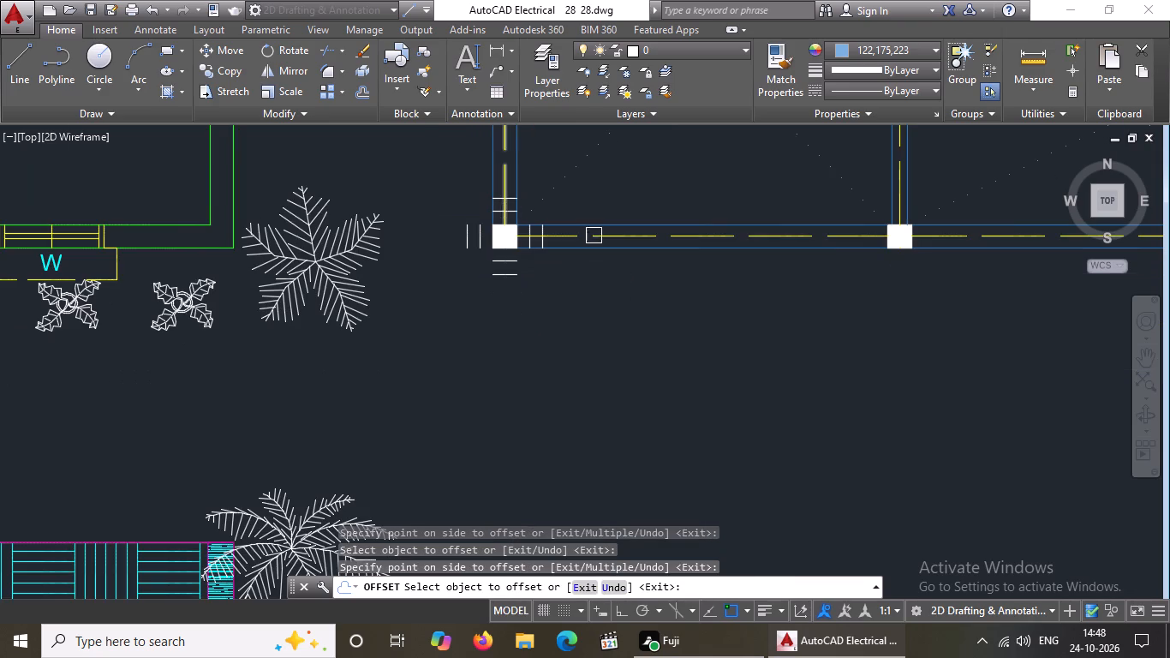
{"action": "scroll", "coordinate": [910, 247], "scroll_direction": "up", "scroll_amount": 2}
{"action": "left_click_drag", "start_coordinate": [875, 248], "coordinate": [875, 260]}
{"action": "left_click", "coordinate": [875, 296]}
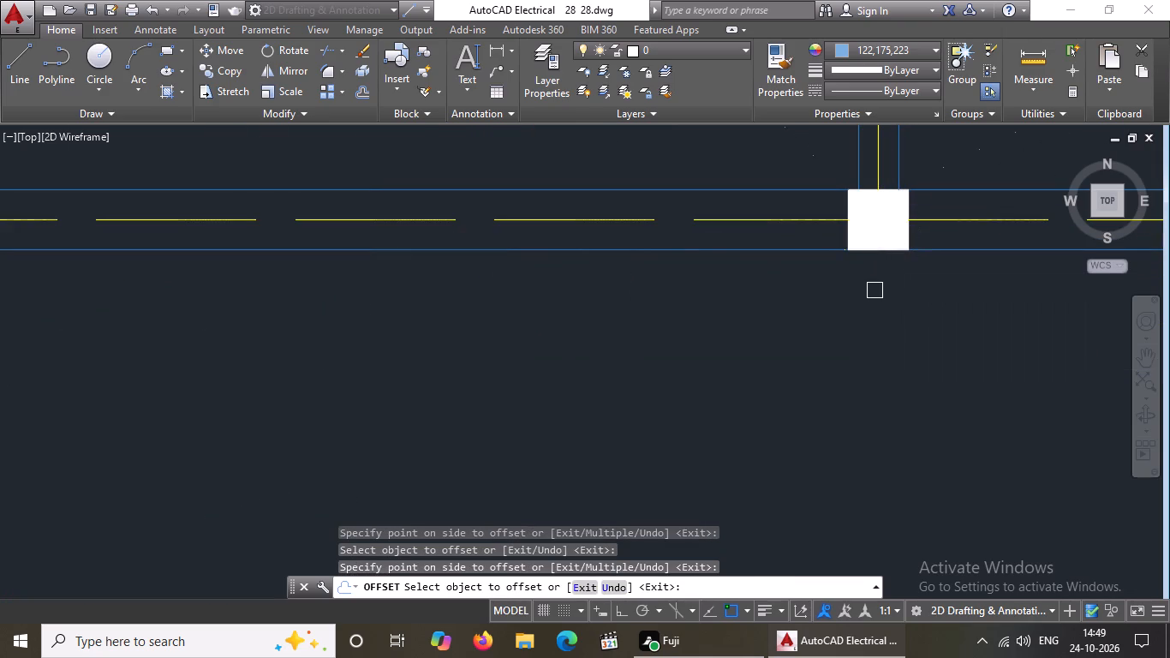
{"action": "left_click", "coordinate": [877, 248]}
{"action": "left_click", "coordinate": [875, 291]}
Offset the east and south edges of the middle column on the south beam outward twice each at 5" spacing.
{"action": "scroll", "coordinate": [908, 278], "scroll_direction": "down", "scroll_amount": 1}
{"action": "scroll", "coordinate": [919, 238], "scroll_direction": "up", "scroll_amount": 2}
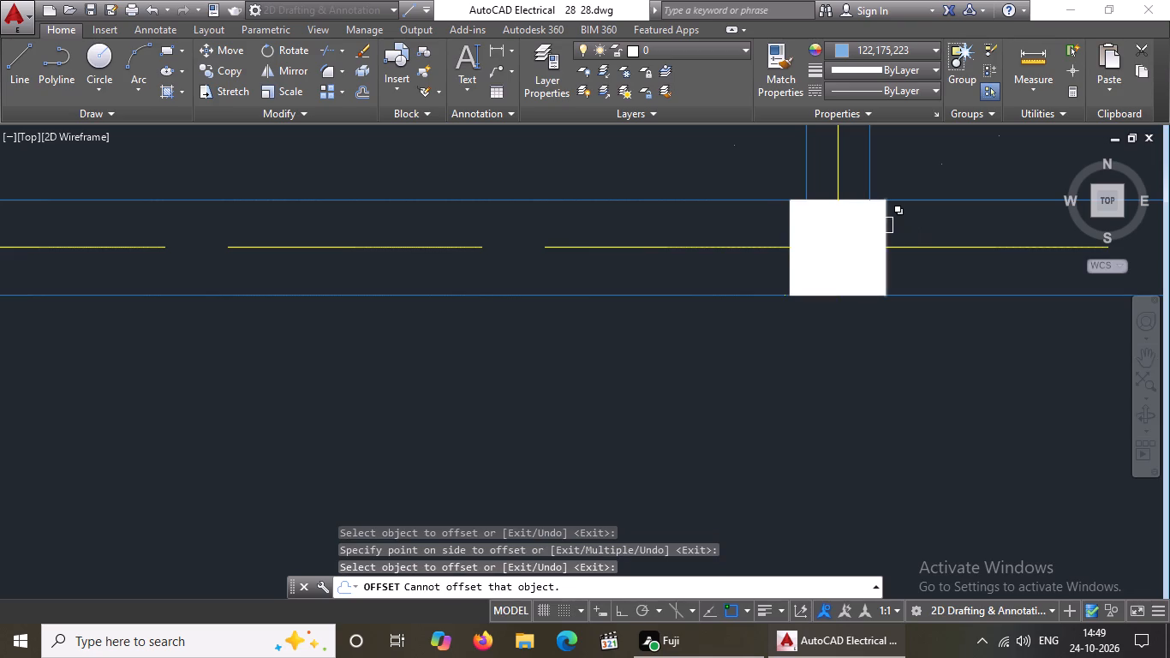
{"action": "left_click", "coordinate": [884, 225]}
{"action": "left_click", "coordinate": [944, 219]}
{"action": "left_click", "coordinate": [937, 222]}
{"action": "left_click", "coordinate": [992, 218]}
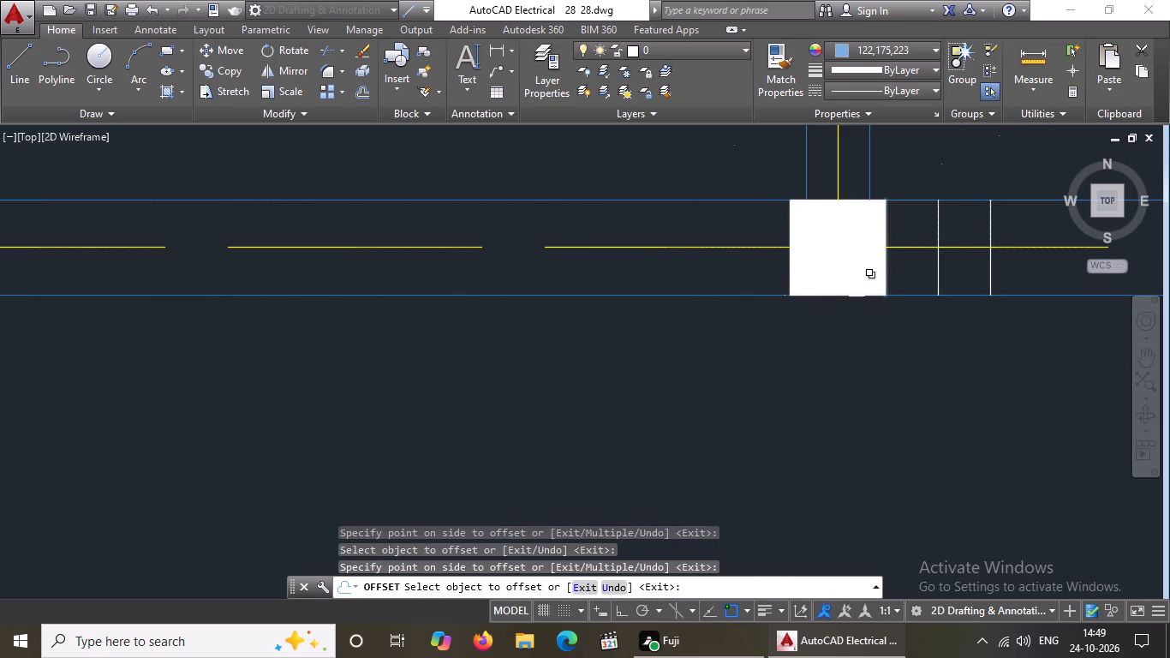
{"action": "left_click", "coordinate": [848, 296]}
{"action": "left_click", "coordinate": [842, 333]}
{"action": "left_click_drag", "start_coordinate": [839, 350], "coordinate": [839, 351]}
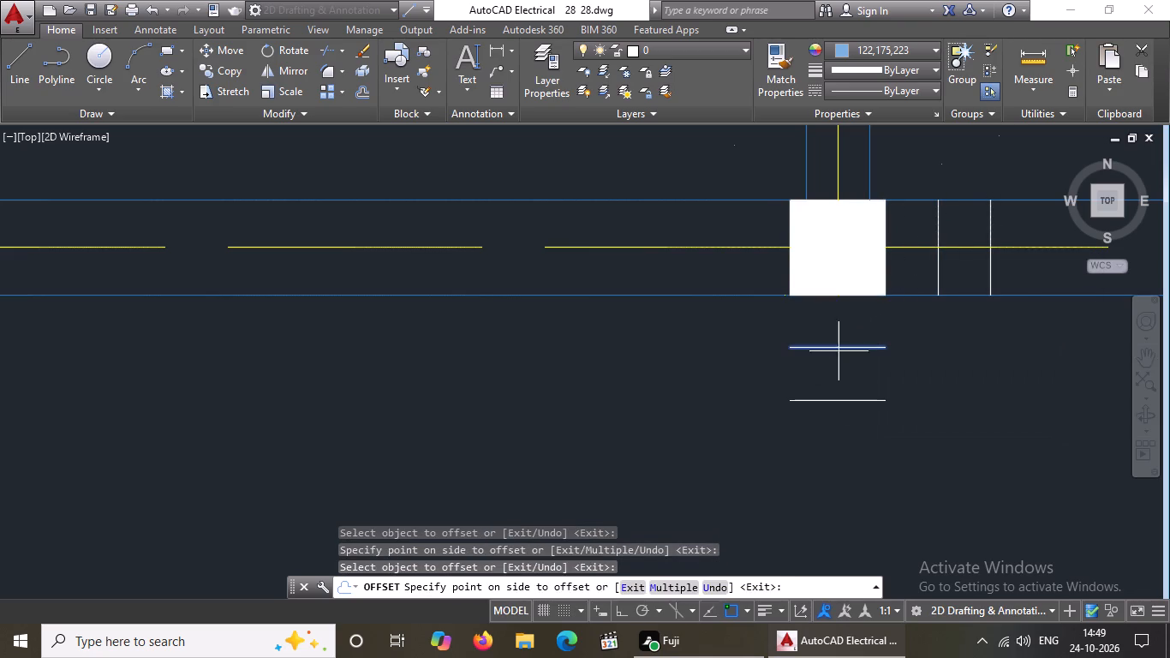
{"action": "left_click_drag", "start_coordinate": [839, 351], "coordinate": [845, 398]}
{"action": "left_click", "coordinate": [845, 398]}
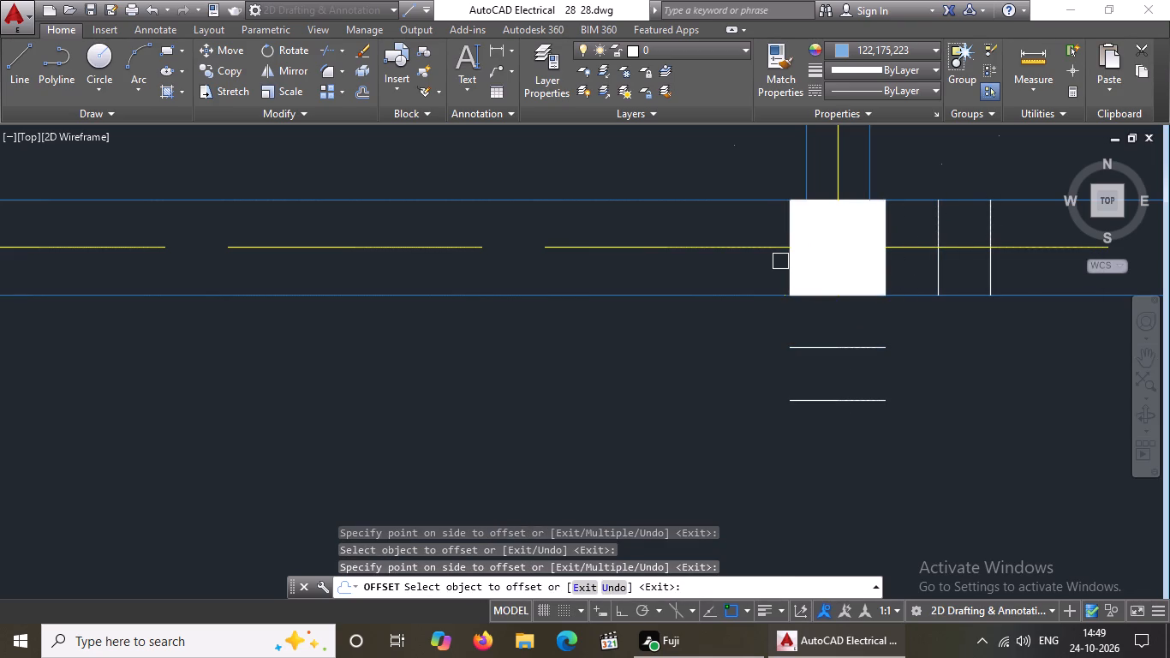
Offset the west and north edges of the middle column on the south beam outward twice each at 5" spacing.
{"action": "left_click", "coordinate": [784, 260]}
{"action": "left_click", "coordinate": [752, 276]}
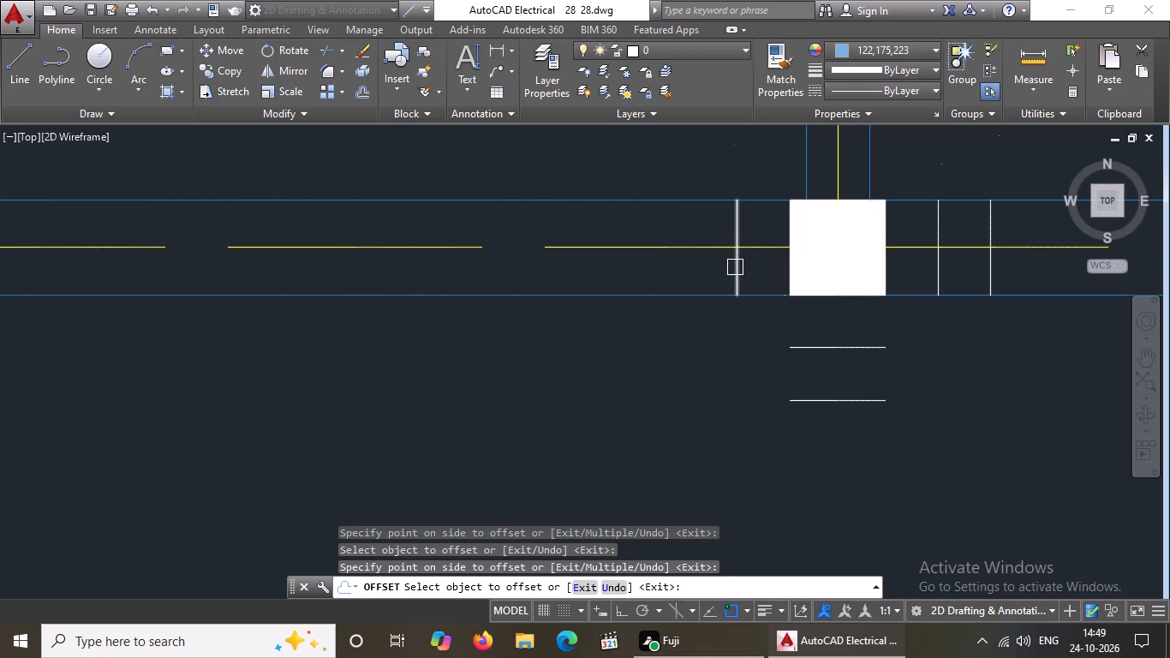
{"action": "left_click", "coordinate": [731, 270]}
{"action": "left_click", "coordinate": [699, 282]}
{"action": "scroll", "coordinate": [856, 236], "scroll_direction": "down", "scroll_amount": 2}
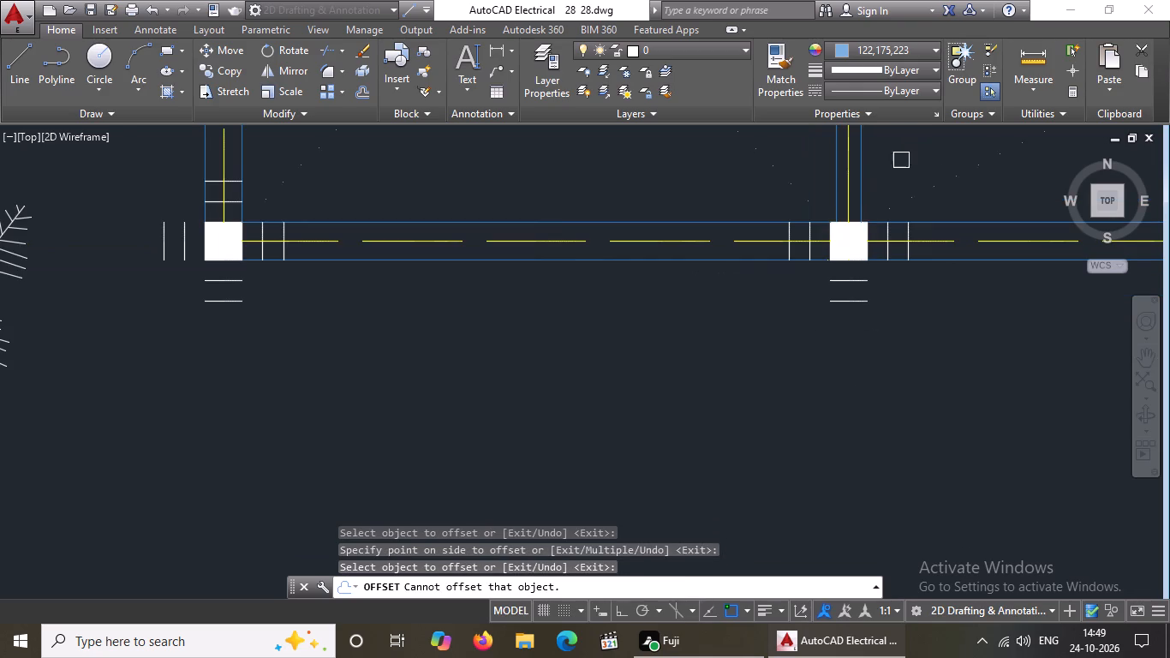
{"action": "scroll", "coordinate": [902, 165], "scroll_direction": "up", "scroll_amount": 2}
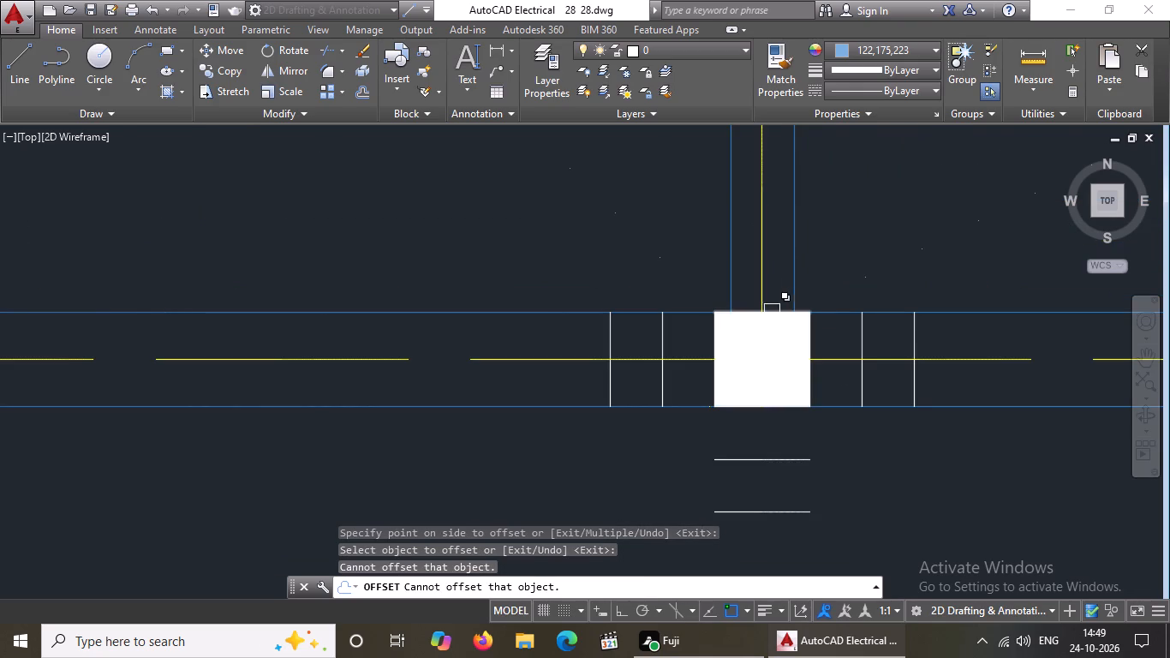
{"action": "left_click", "coordinate": [779, 309]}
{"action": "left_click", "coordinate": [780, 274]}
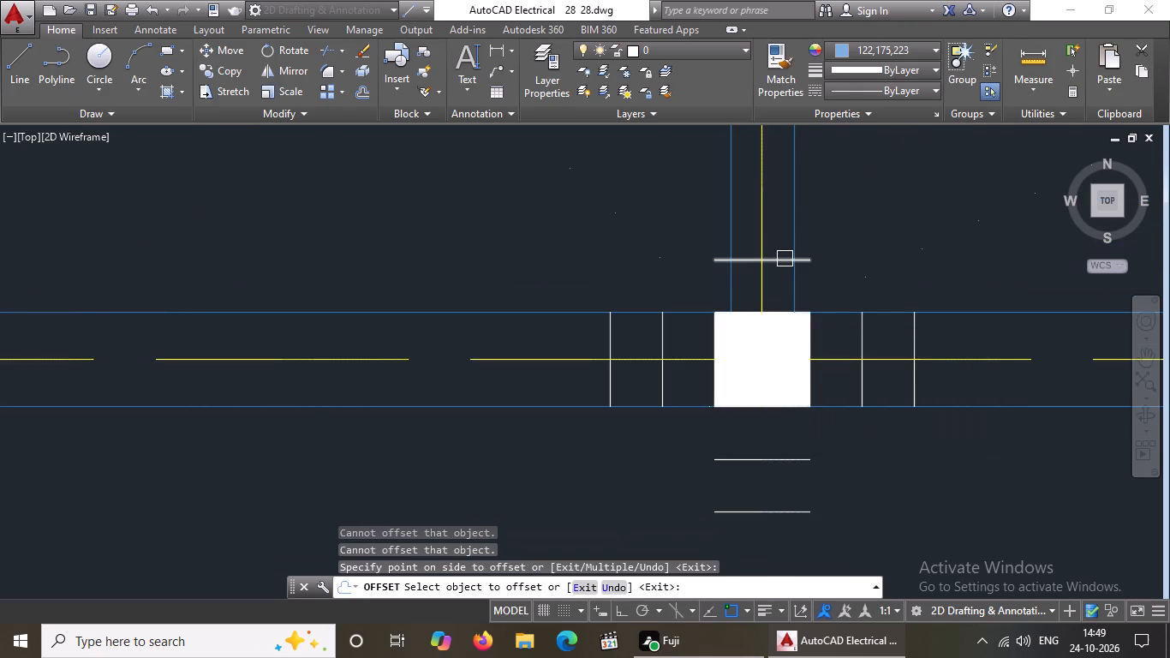
{"action": "left_click", "coordinate": [785, 259]}
{"action": "left_click", "coordinate": [791, 228]}
Offset the south and east edges of the southeast corner column outward twice each at 5" spacing.
{"action": "scroll", "coordinate": [791, 228], "scroll_direction": "down", "scroll_amount": 5}
{"action": "scroll", "coordinate": [1004, 235], "scroll_direction": "up", "scroll_amount": 3}
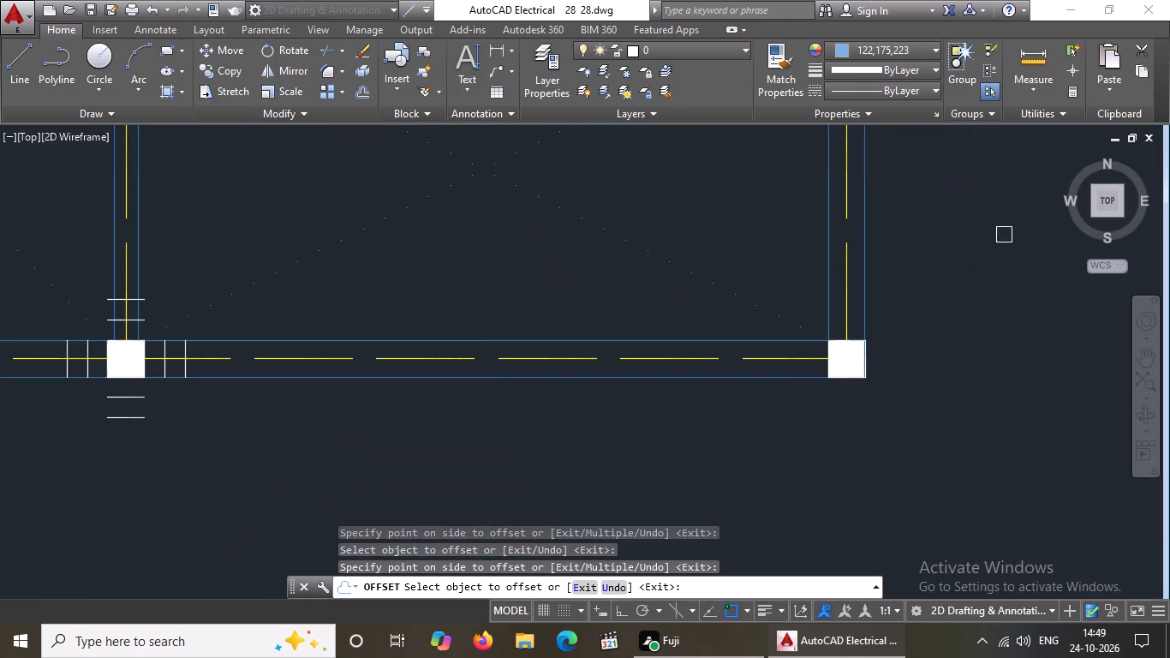
{"action": "left_click", "coordinate": [845, 379]}
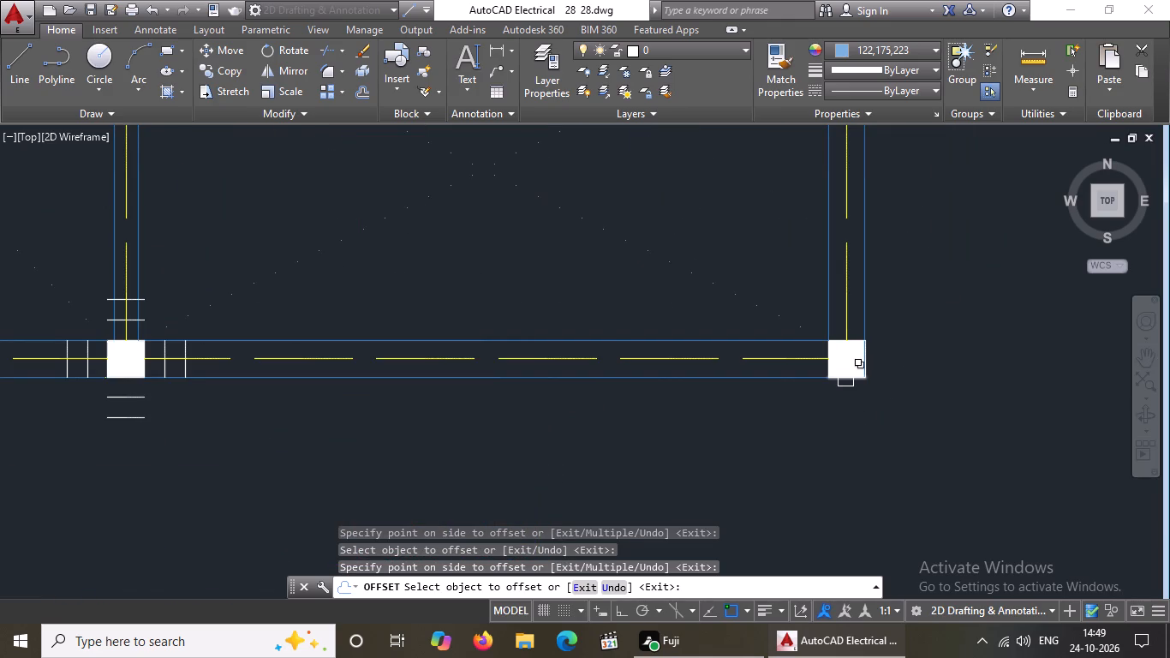
{"action": "left_click", "coordinate": [841, 443]}
{"action": "left_click", "coordinate": [842, 398]}
{"action": "left_click", "coordinate": [843, 449]}
{"action": "left_click_drag", "start_coordinate": [864, 362], "coordinate": [876, 353]}
{"action": "left_click", "coordinate": [910, 338]}
{"action": "left_click_drag", "start_coordinate": [886, 366], "coordinate": [903, 361]}
{"action": "left_click", "coordinate": [1072, 337]}
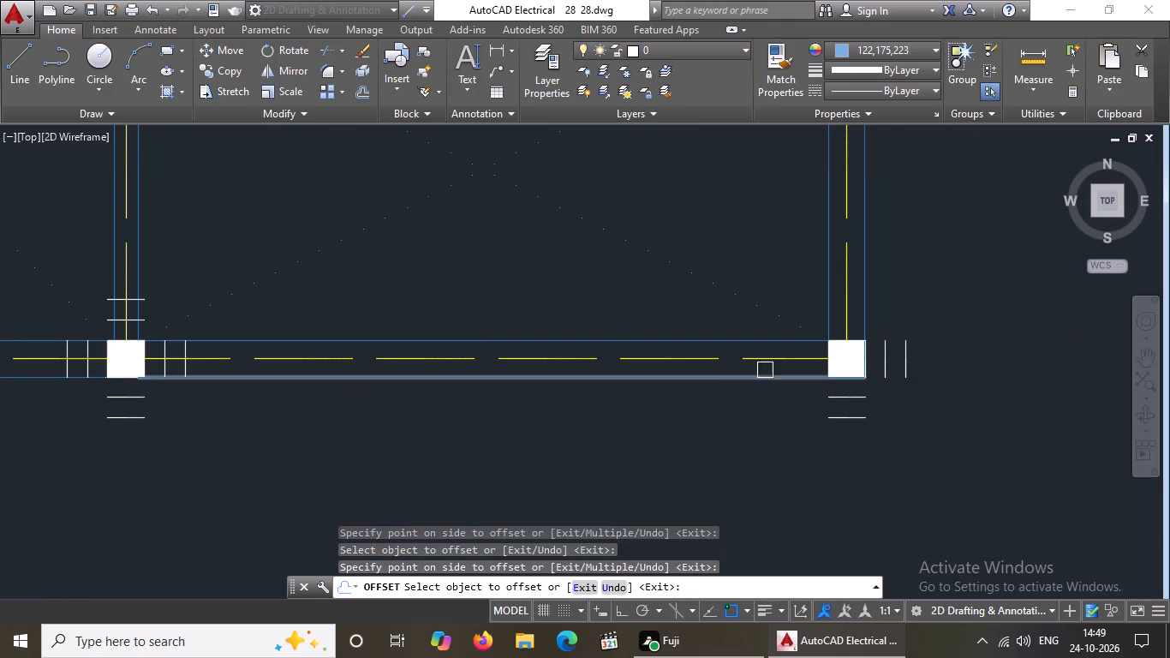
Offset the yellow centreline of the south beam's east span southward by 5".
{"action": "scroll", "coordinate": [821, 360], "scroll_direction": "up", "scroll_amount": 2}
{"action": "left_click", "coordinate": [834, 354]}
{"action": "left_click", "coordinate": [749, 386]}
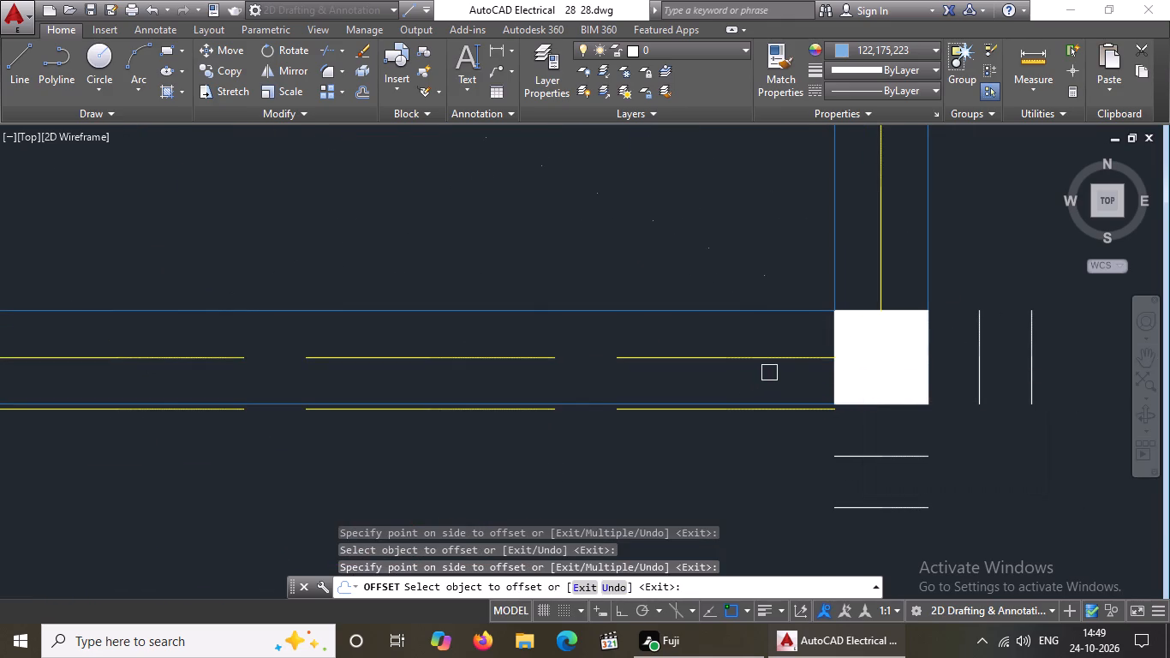
Offset the west and north edges of the southeast corner column outward twice each at 5" spacing, and end the Offset command.
{"action": "left_click", "coordinate": [832, 337]}
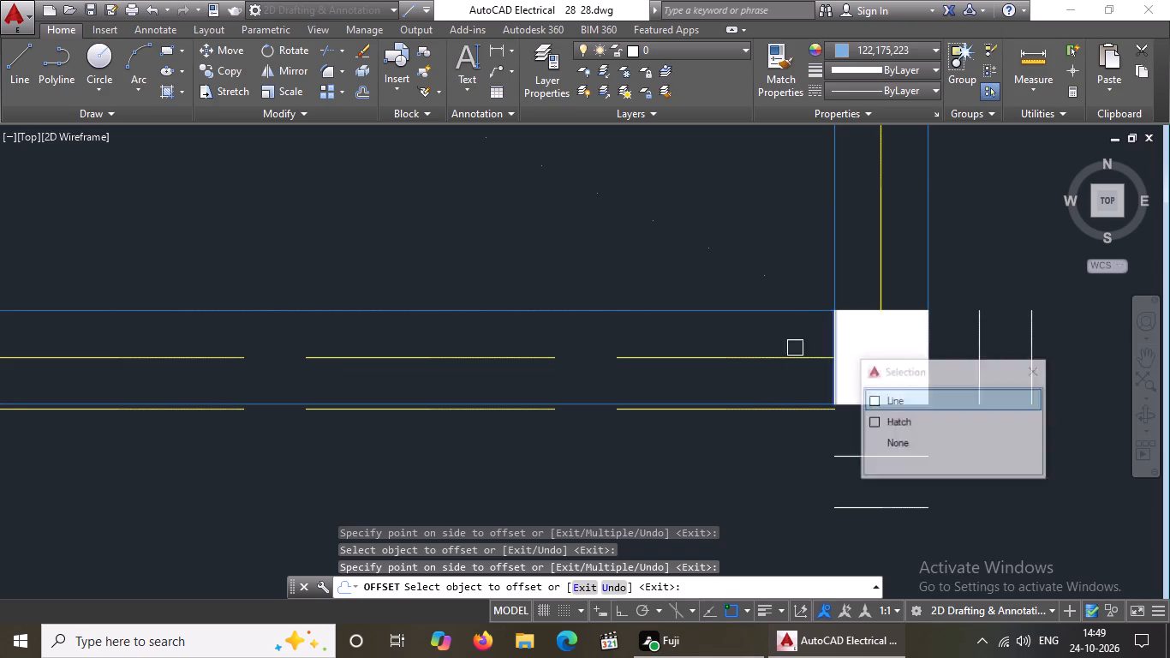
{"action": "left_click", "coordinate": [794, 348]}
{"action": "left_click", "coordinate": [785, 348]}
{"action": "left_click", "coordinate": [774, 348]}
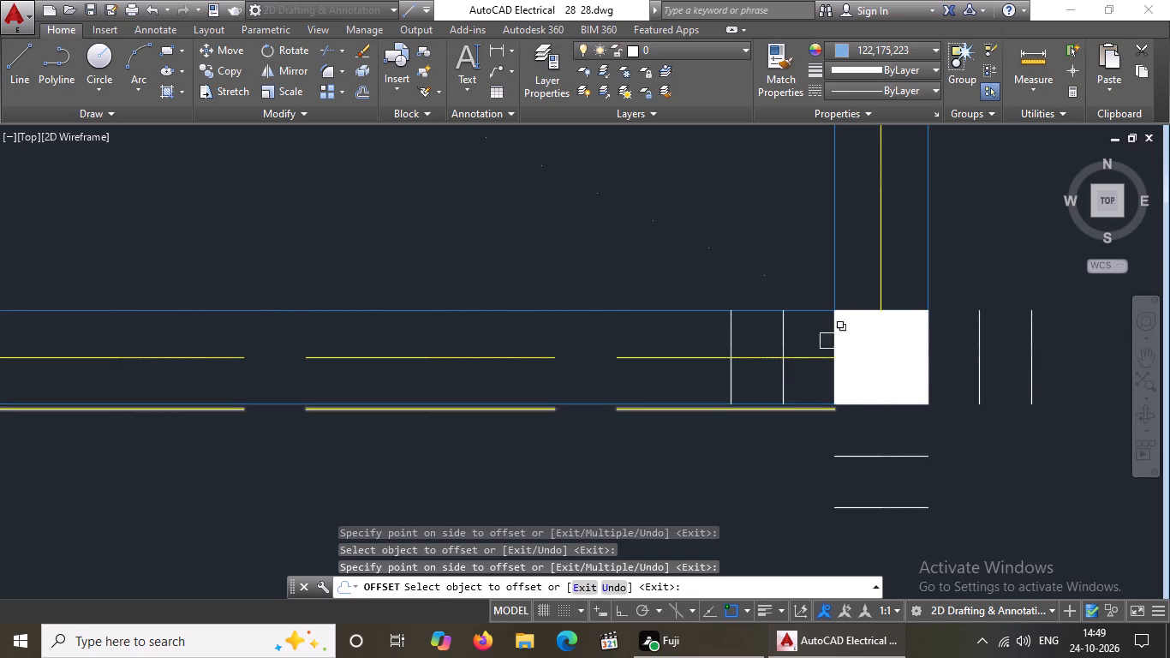
{"action": "left_click_drag", "start_coordinate": [893, 308], "coordinate": [893, 299]}
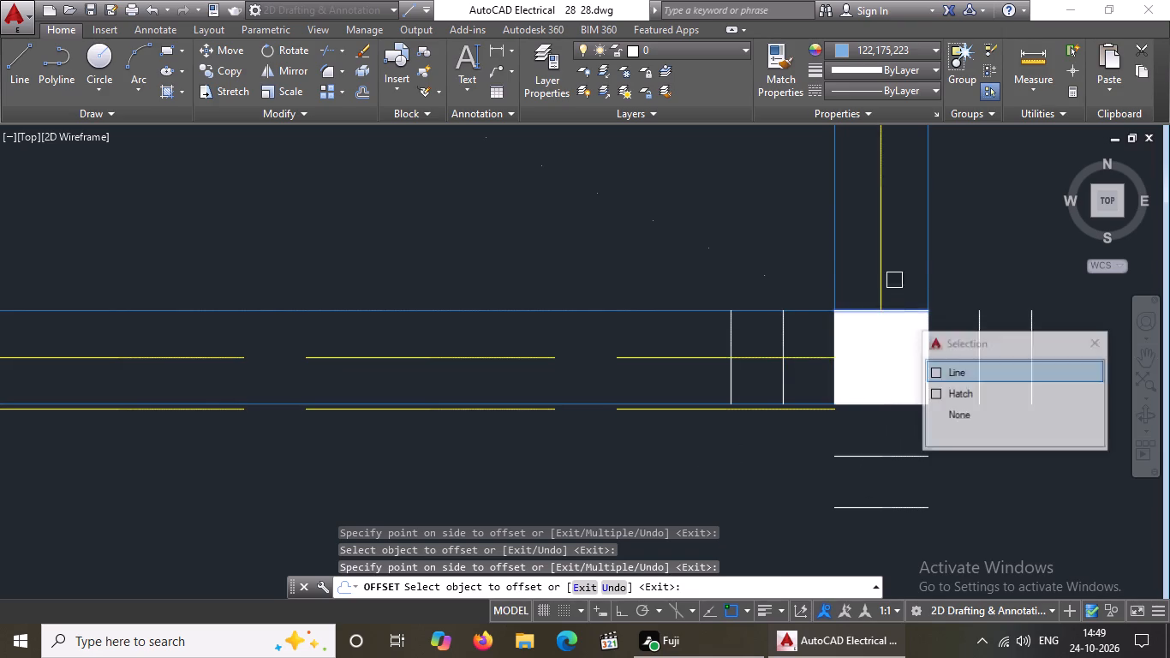
{"action": "left_click", "coordinate": [894, 280]}
{"action": "left_click_drag", "start_coordinate": [899, 261], "coordinate": [902, 254]}
{"action": "left_click", "coordinate": [915, 219]}
{"action": "scroll", "coordinate": [985, 285], "scroll_direction": "down", "scroll_amount": 3}
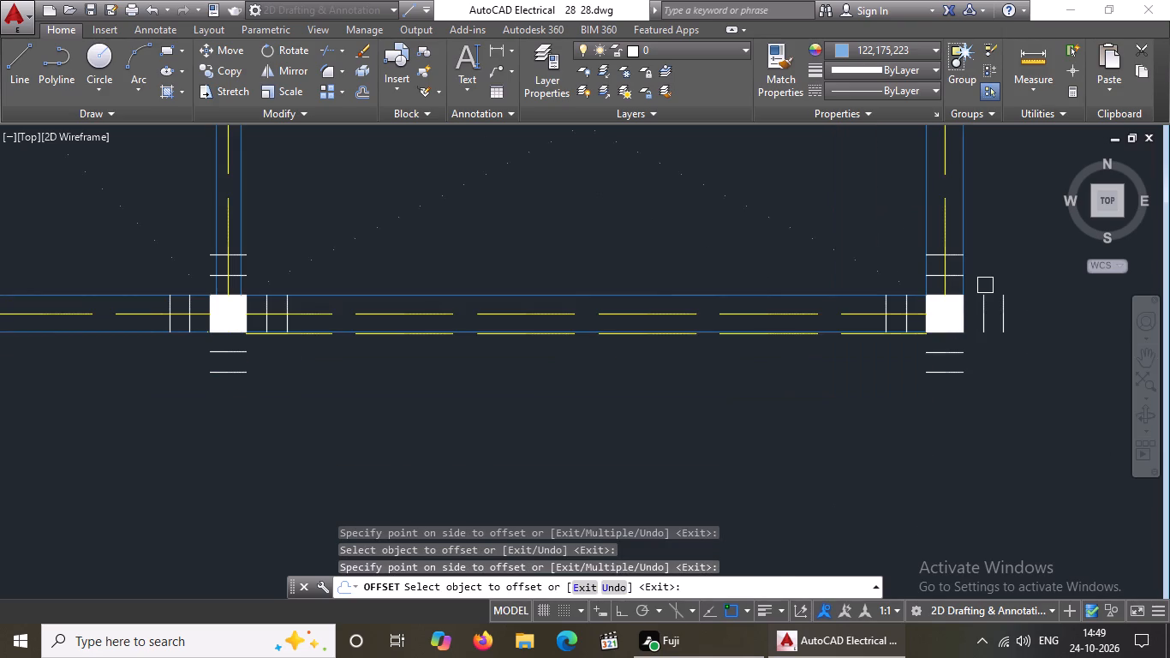
{"action": "key", "text": "Escape"}
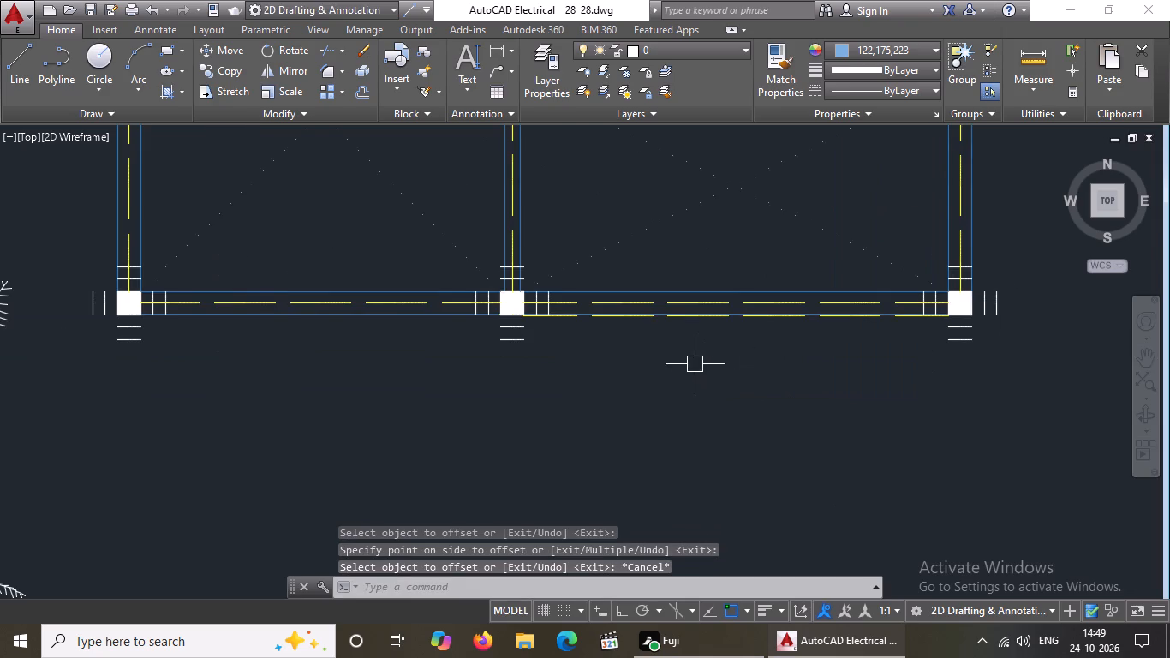
Erase the stray yellow dashed line along the south side of the south beam's east span.
{"action": "scroll", "coordinate": [697, 361], "scroll_direction": "up", "scroll_amount": 2}
{"action": "left_click", "coordinate": [708, 246]}
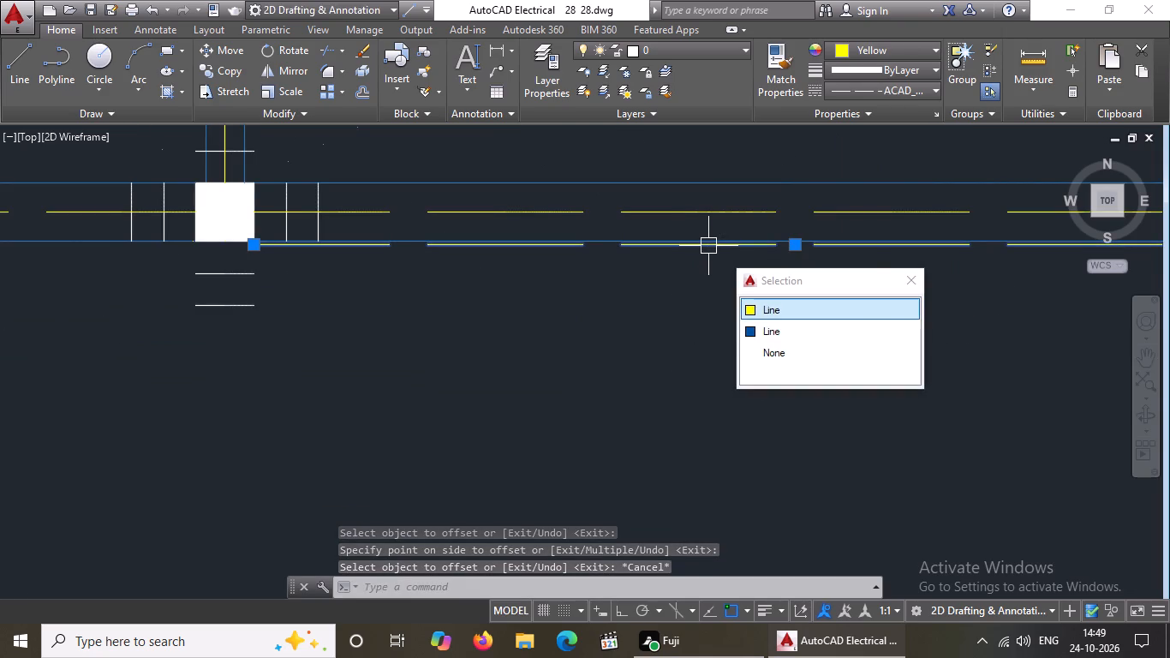
{"action": "key", "text": "Delete"}
Offset the south edge of the column directly north of the south beam's middle column outward twice at 5" spacing.
{"action": "scroll", "coordinate": [705, 254], "scroll_direction": "down", "scroll_amount": 5}
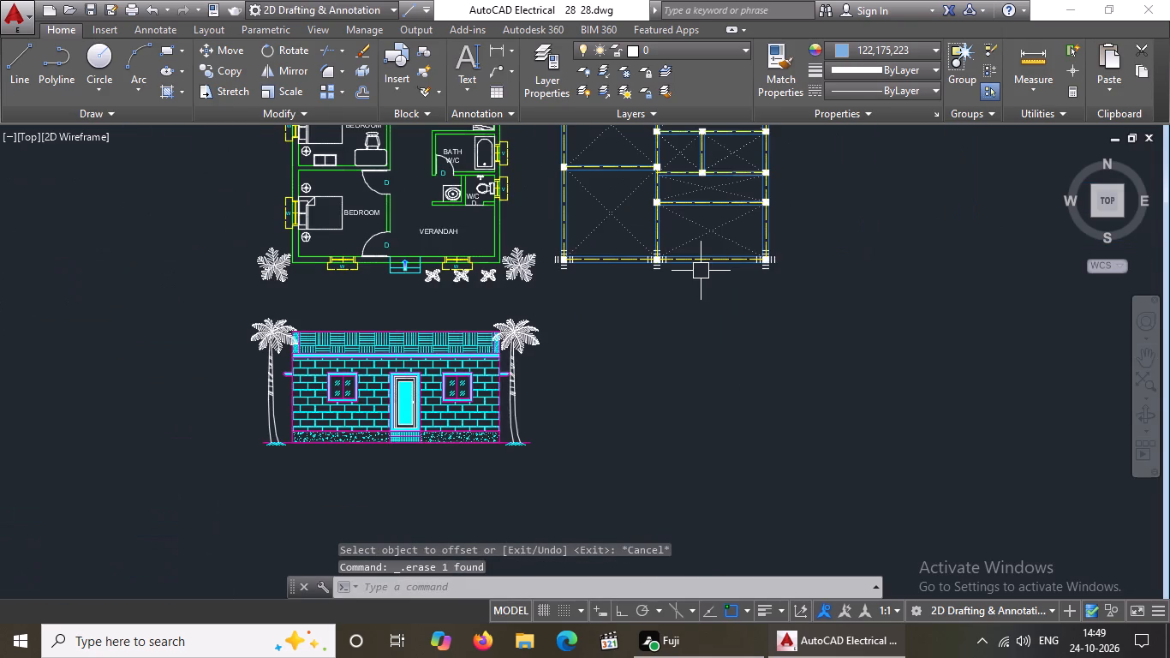
{"action": "scroll", "coordinate": [644, 184], "scroll_direction": "up", "scroll_amount": 2}
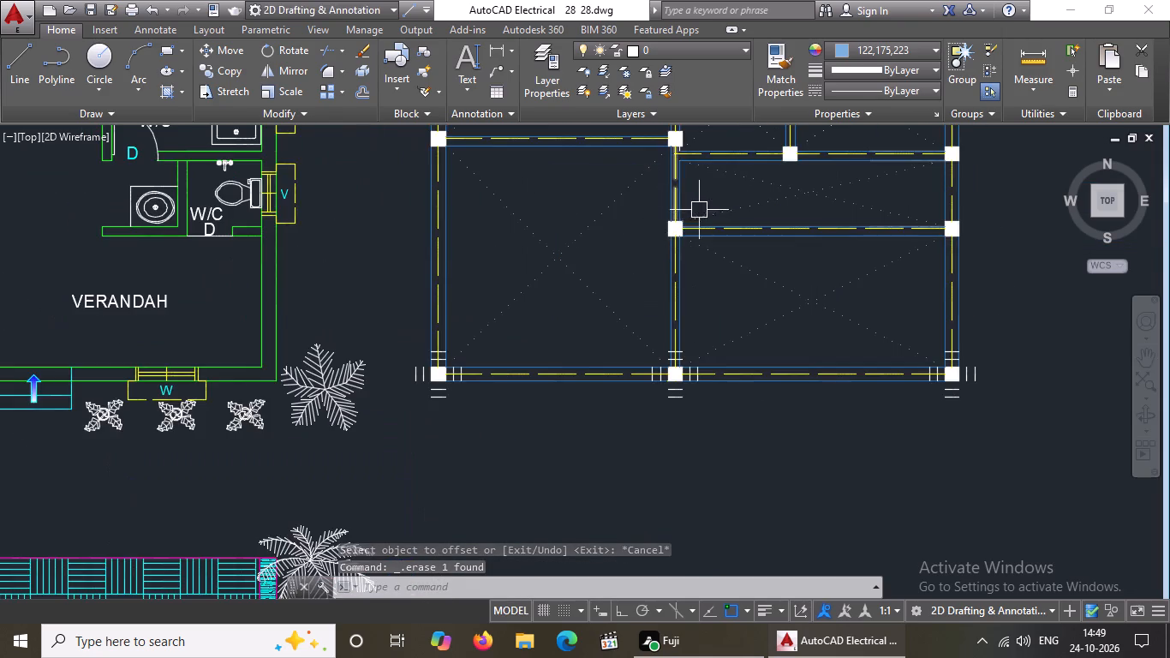
{"action": "scroll", "coordinate": [699, 210], "scroll_direction": "up", "scroll_amount": 3}
{"action": "key", "text": "Escape"}
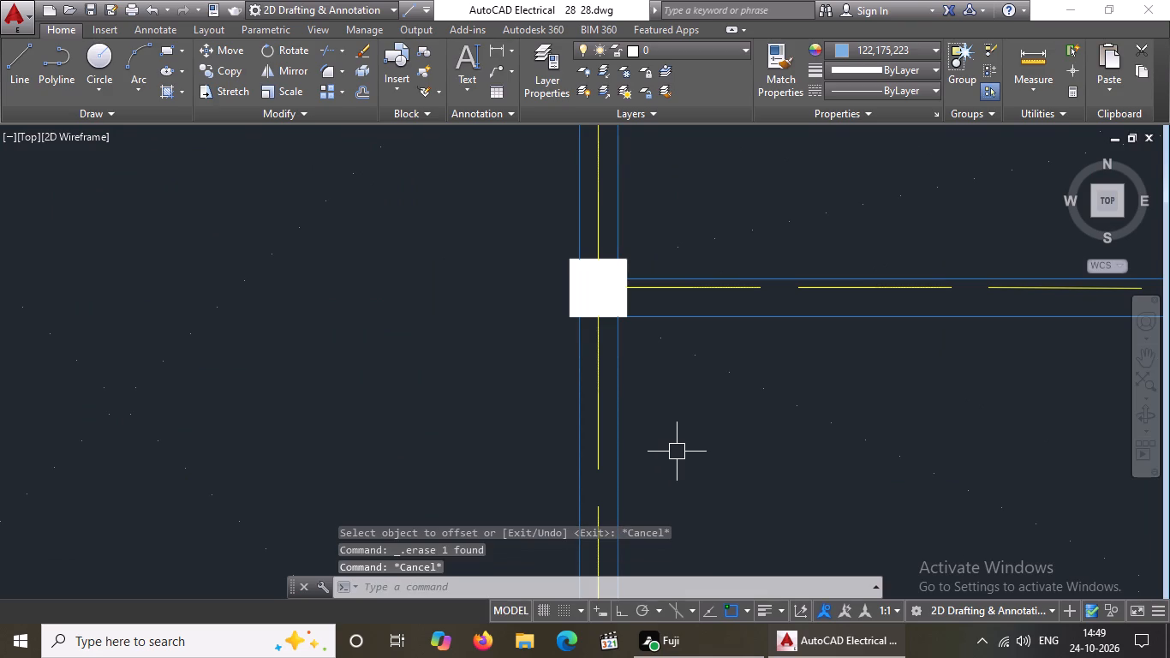
{"action": "key", "text": "p"}
{"action": "key", "text": "Escape"}
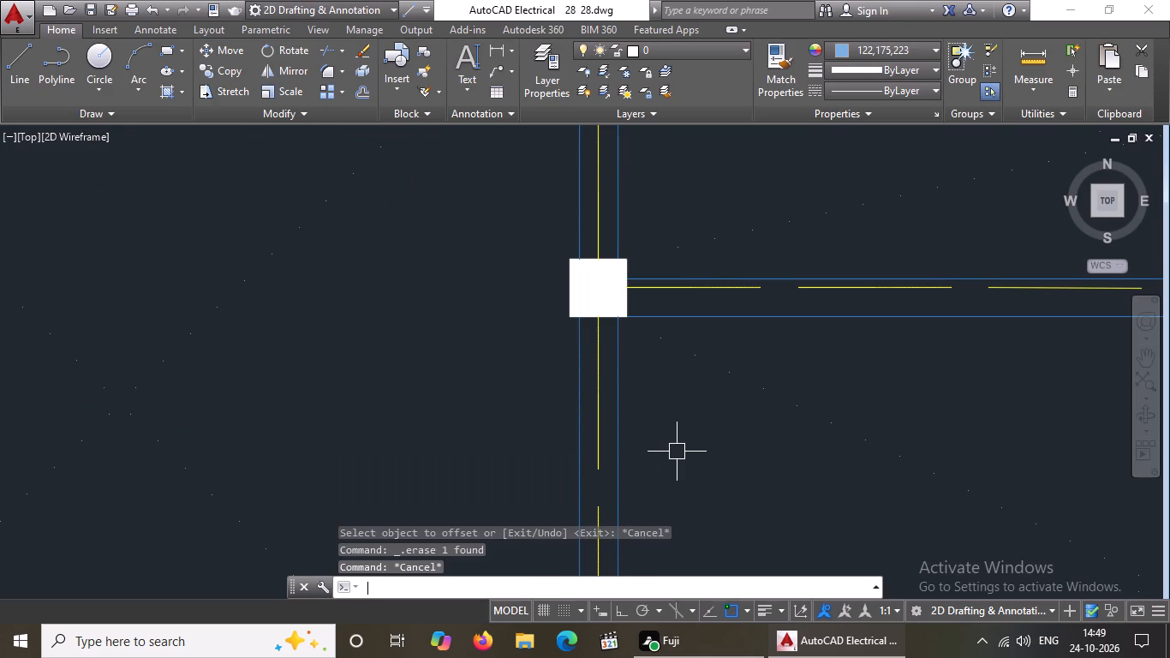
{"action": "key", "text": "o"}
{"action": "key", "text": "Return"}
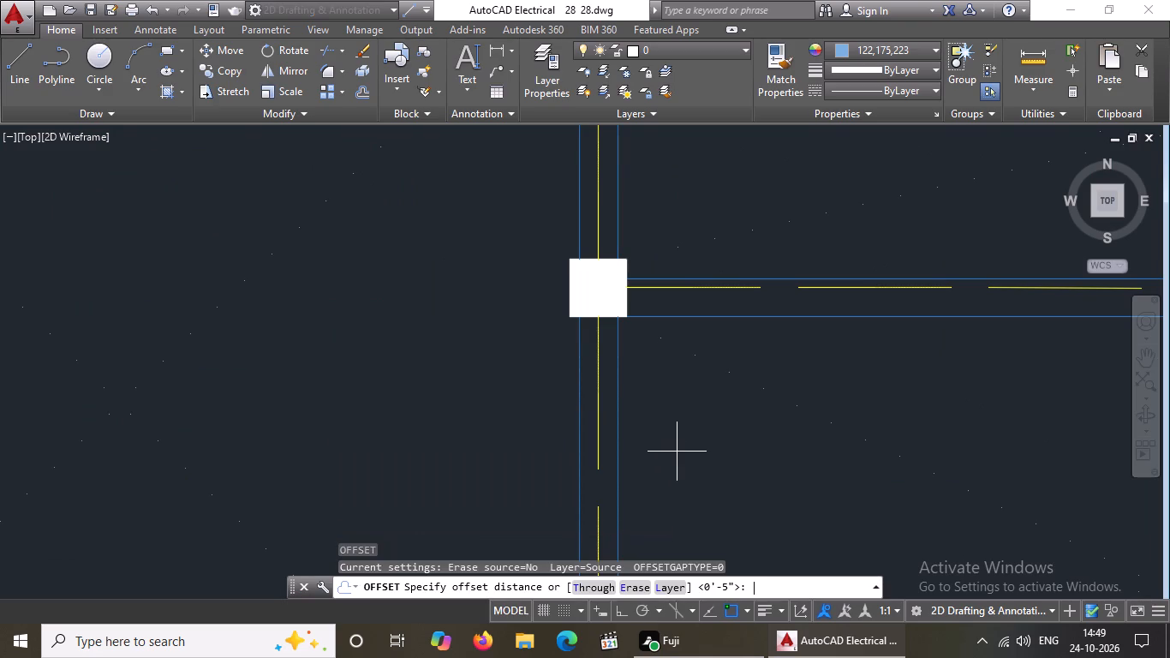
{"action": "key", "text": "5"}
{"action": "key", "text": "shift+quotedbl"}
{"action": "key", "text": "Return"}
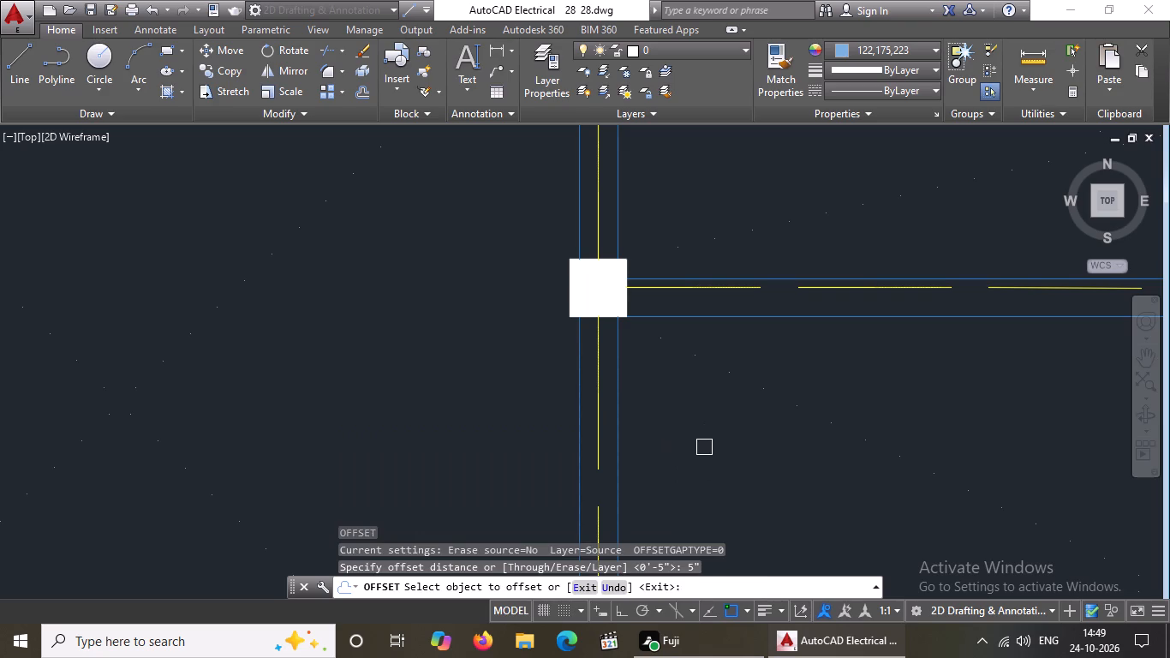
{"action": "left_click", "coordinate": [584, 319]}
{"action": "left_click", "coordinate": [578, 392]}
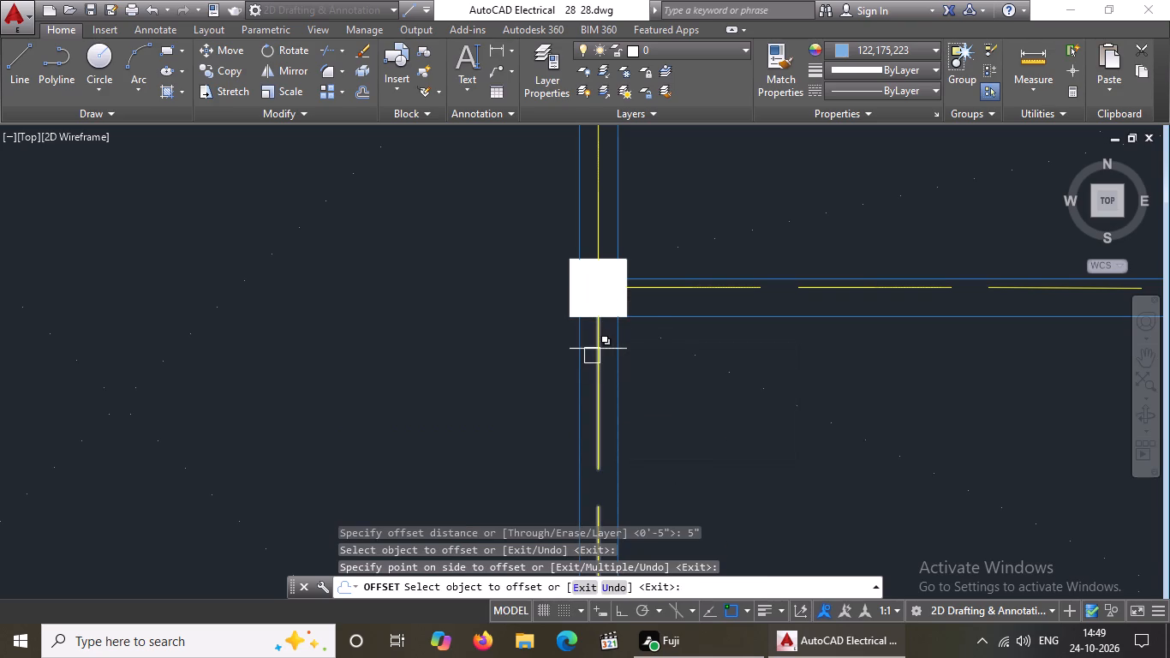
{"action": "scroll", "coordinate": [582, 349], "scroll_direction": "up", "scroll_amount": 3}
{"action": "left_click_drag", "start_coordinate": [589, 342], "coordinate": [588, 360]}
{"action": "left_click", "coordinate": [582, 422]}
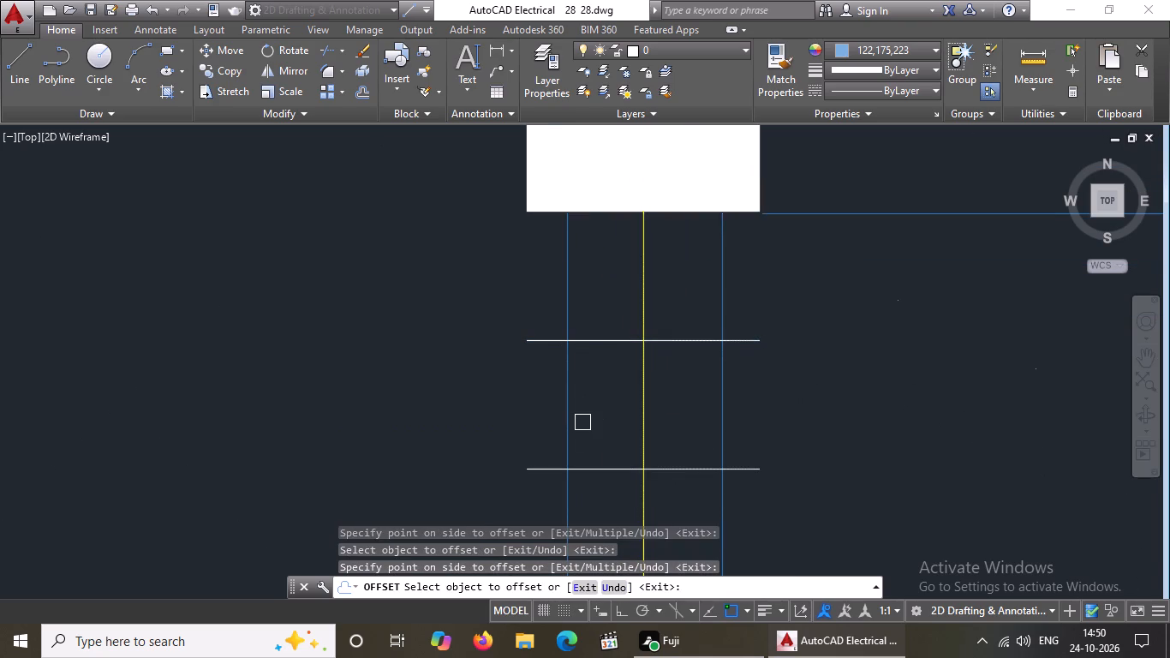
Offset the west, north and east edges of that same inner column outward twice each at 5" spacing.
{"action": "scroll", "coordinate": [586, 416], "scroll_direction": "down", "scroll_amount": 3}
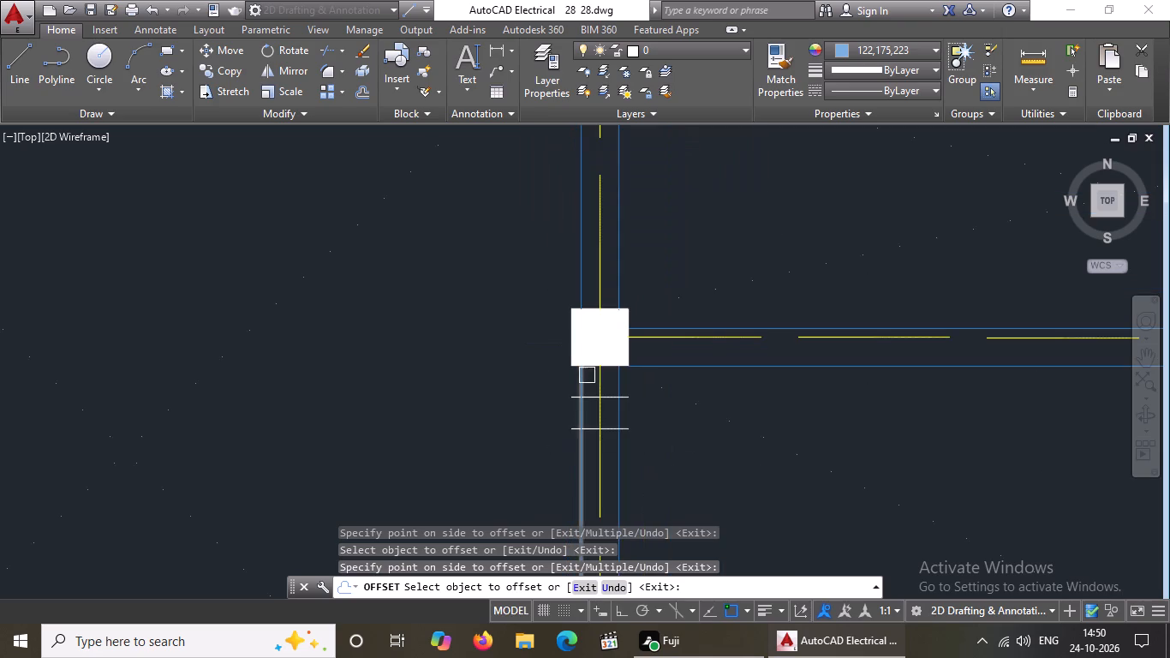
{"action": "left_click_drag", "start_coordinate": [571, 332], "coordinate": [564, 333]}
{"action": "left_click", "coordinate": [495, 350]}
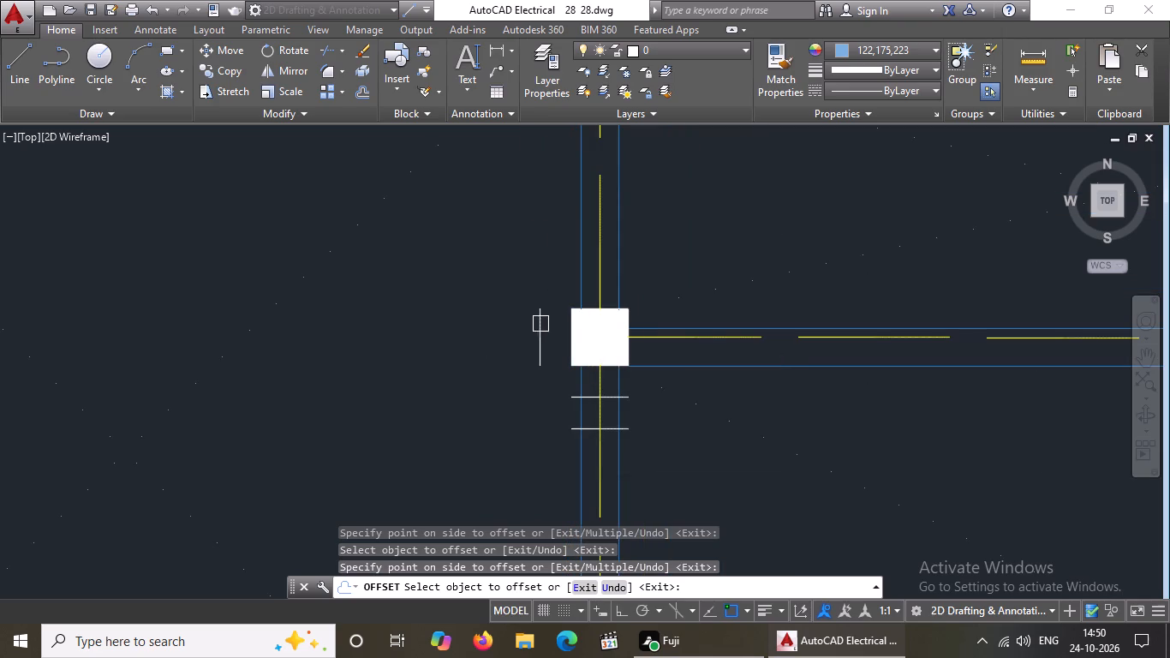
{"action": "left_click_drag", "start_coordinate": [536, 326], "coordinate": [527, 330]}
{"action": "left_click", "coordinate": [469, 352]}
{"action": "scroll", "coordinate": [657, 338], "scroll_direction": "down", "scroll_amount": 2}
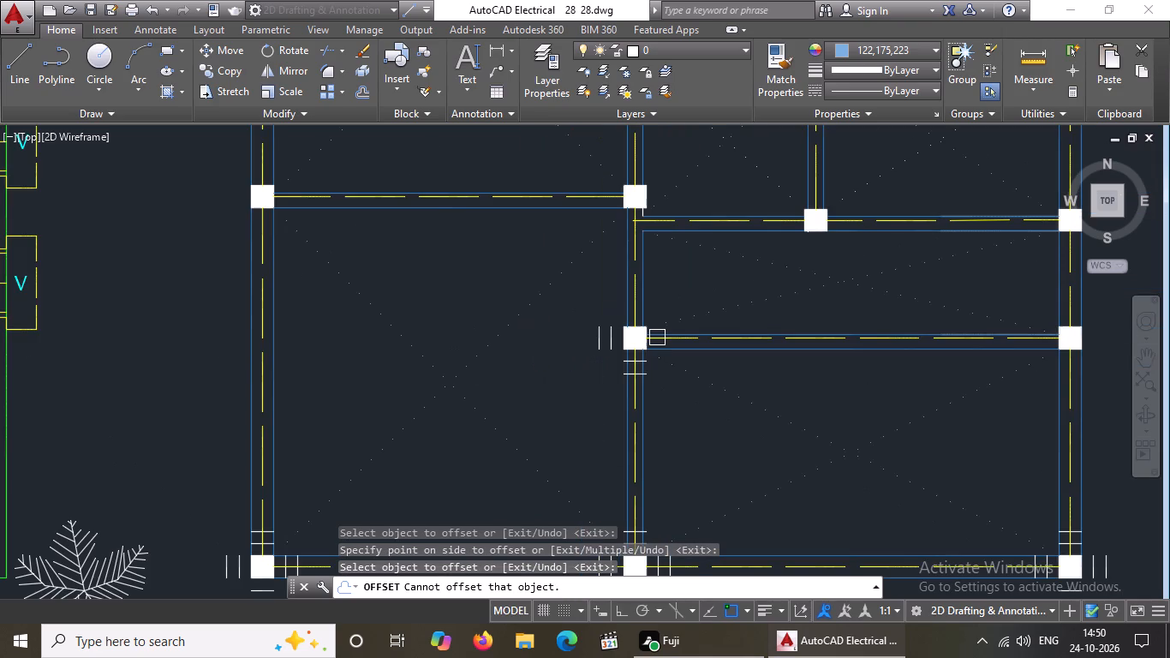
{"action": "scroll", "coordinate": [652, 326], "scroll_direction": "up", "scroll_amount": 4}
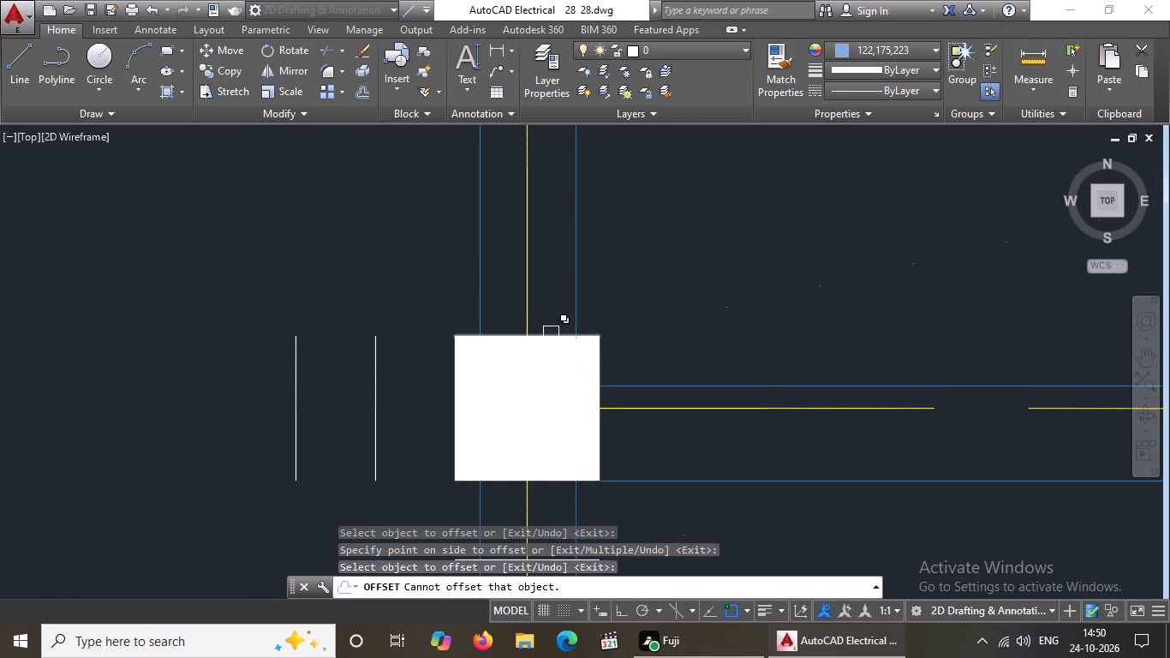
{"action": "left_click", "coordinate": [552, 333]}
{"action": "left_click", "coordinate": [562, 279]}
{"action": "left_click", "coordinate": [550, 264]}
{"action": "left_click", "coordinate": [561, 217]}
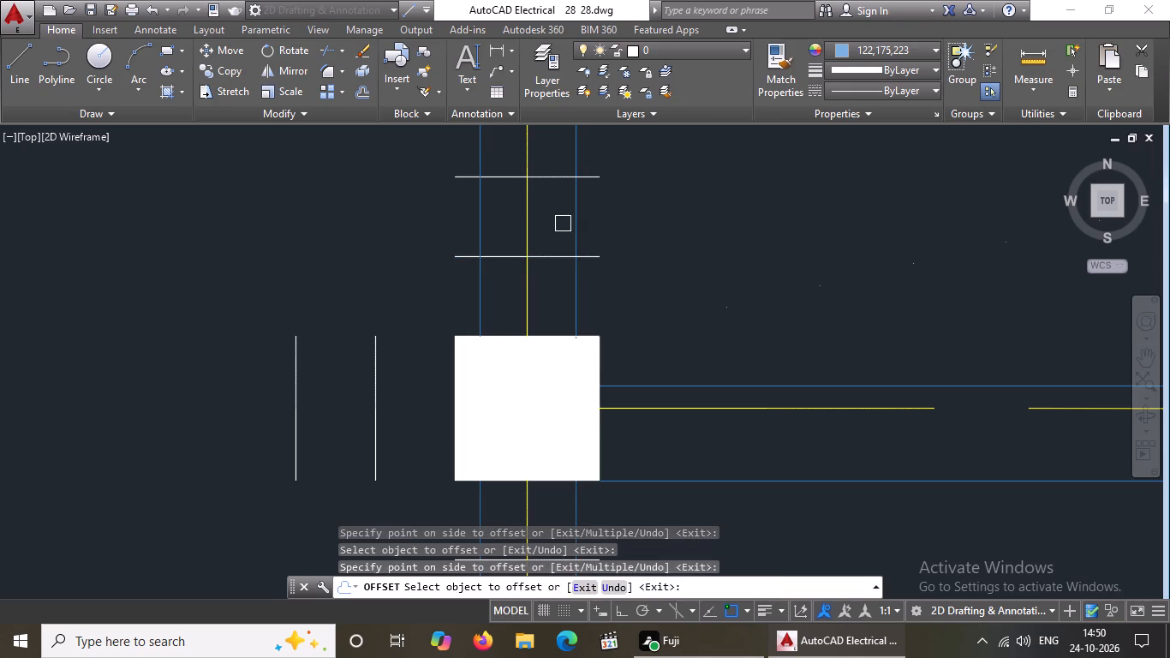
{"action": "left_click", "coordinate": [599, 362]}
{"action": "left_click", "coordinate": [748, 339]}
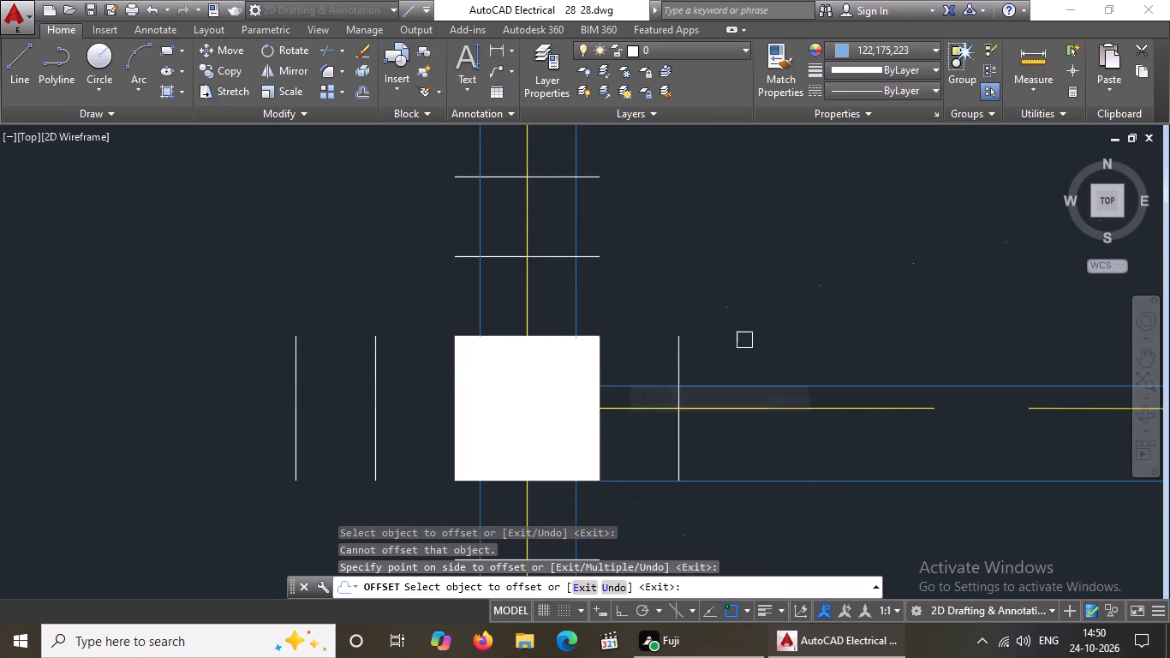
{"action": "left_click_drag", "start_coordinate": [676, 357], "coordinate": [705, 354]}
{"action": "left_click", "coordinate": [739, 352]}
Offset the north and east edges of the east-side column directly north of the southeast corner outward twice each at 5" spacing.
{"action": "scroll", "coordinate": [748, 352], "scroll_direction": "down", "scroll_amount": 8}
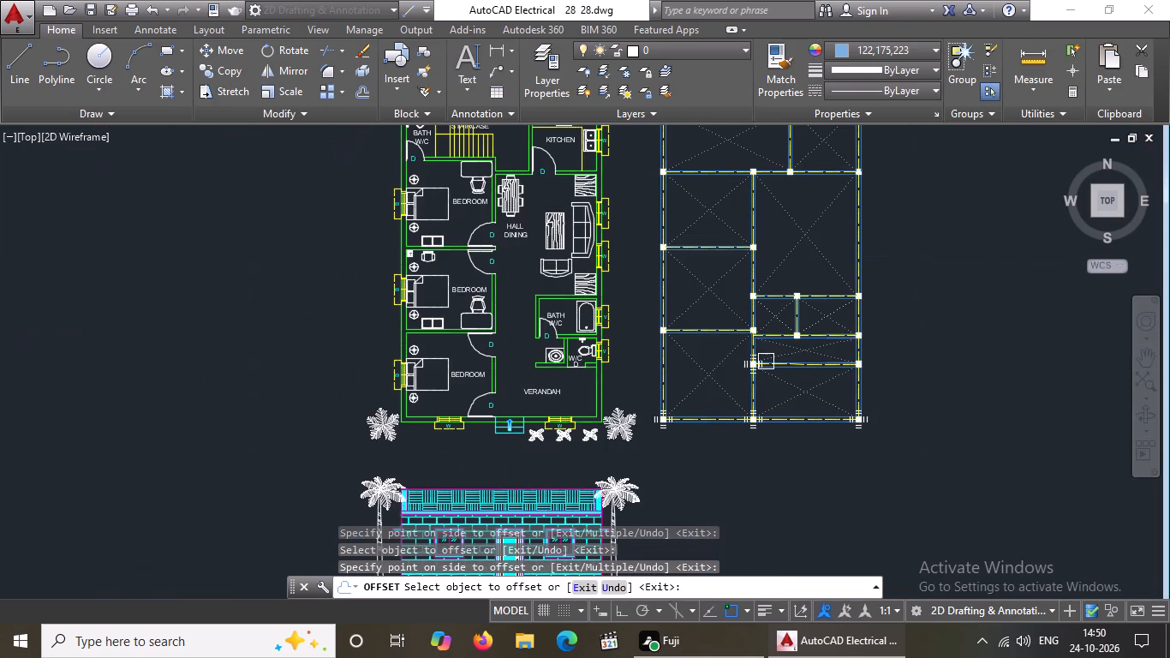
{"action": "scroll", "coordinate": [864, 351], "scroll_direction": "up", "scroll_amount": 6}
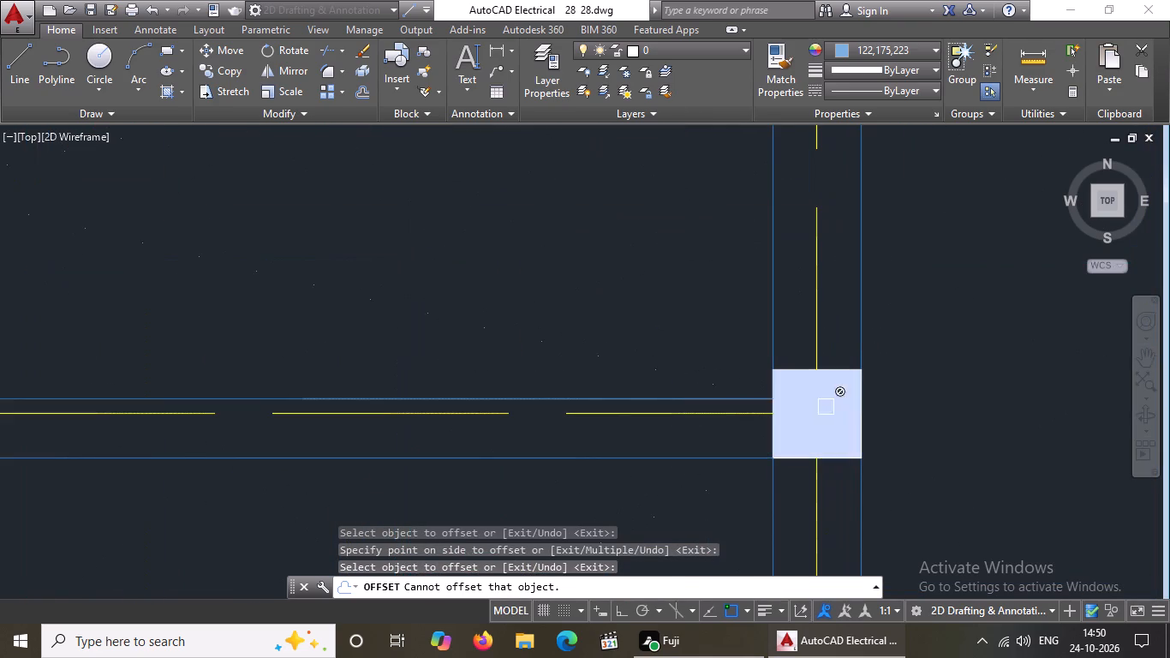
{"action": "left_click", "coordinate": [830, 368]}
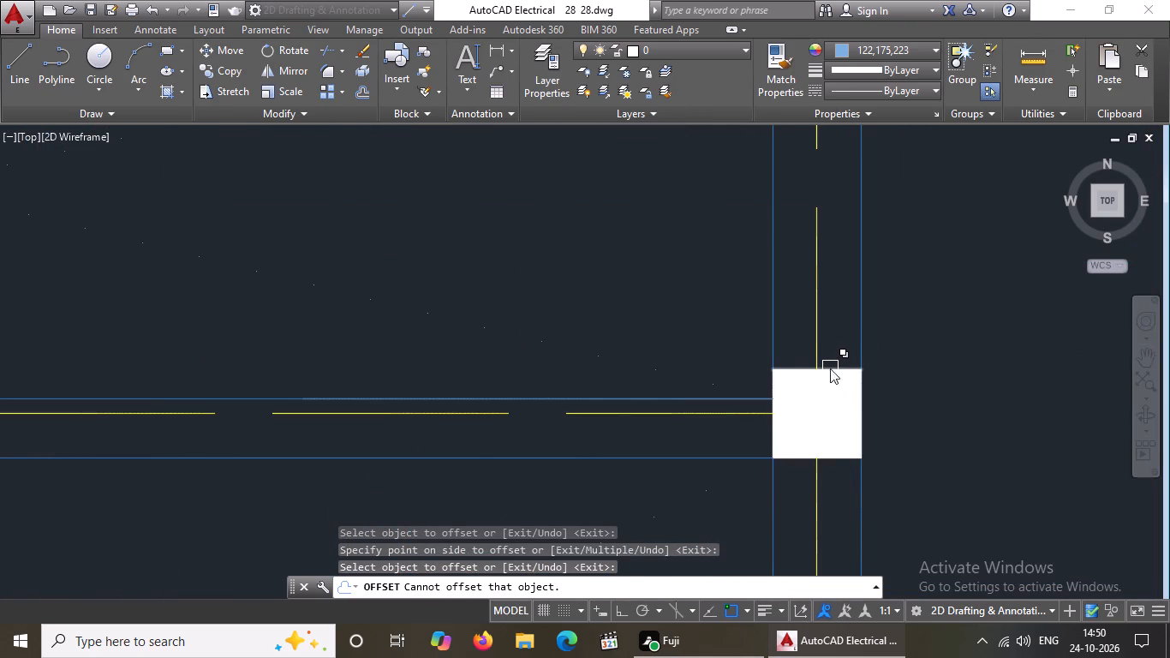
{"action": "left_click", "coordinate": [845, 322]}
{"action": "left_click", "coordinate": [842, 321]}
{"action": "left_click", "coordinate": [850, 265]}
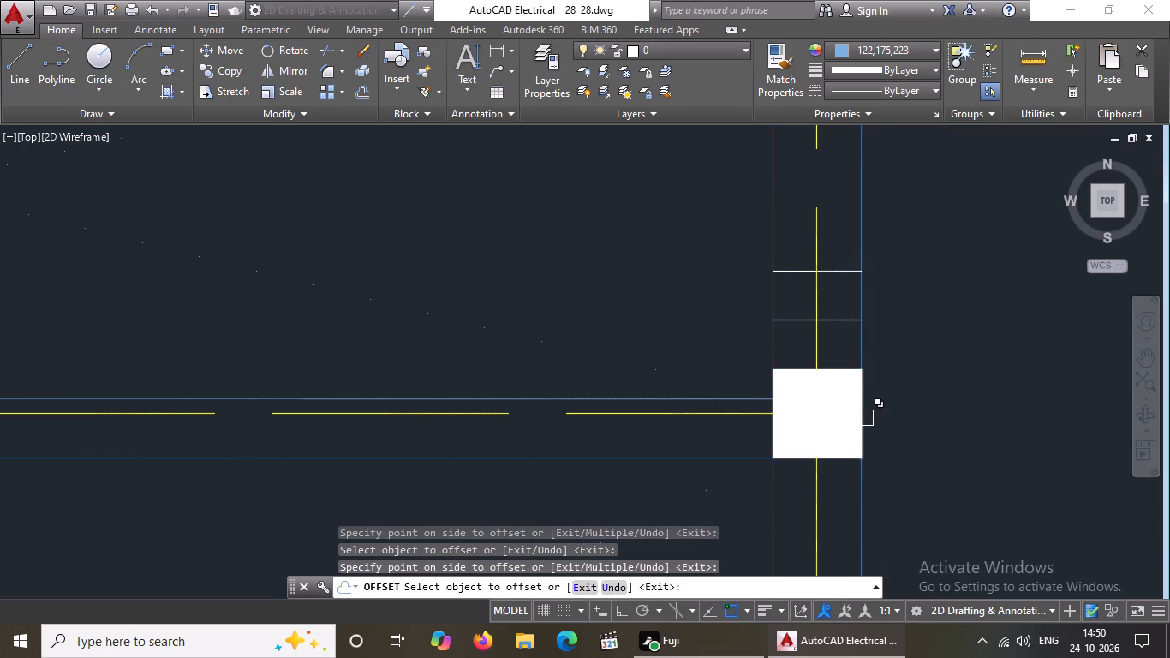
{"action": "left_click", "coordinate": [863, 419]}
{"action": "left_click", "coordinate": [891, 407]}
{"action": "left_click", "coordinate": [910, 403]}
{"action": "left_click", "coordinate": [920, 400]}
{"action": "left_click", "coordinate": [943, 385]}
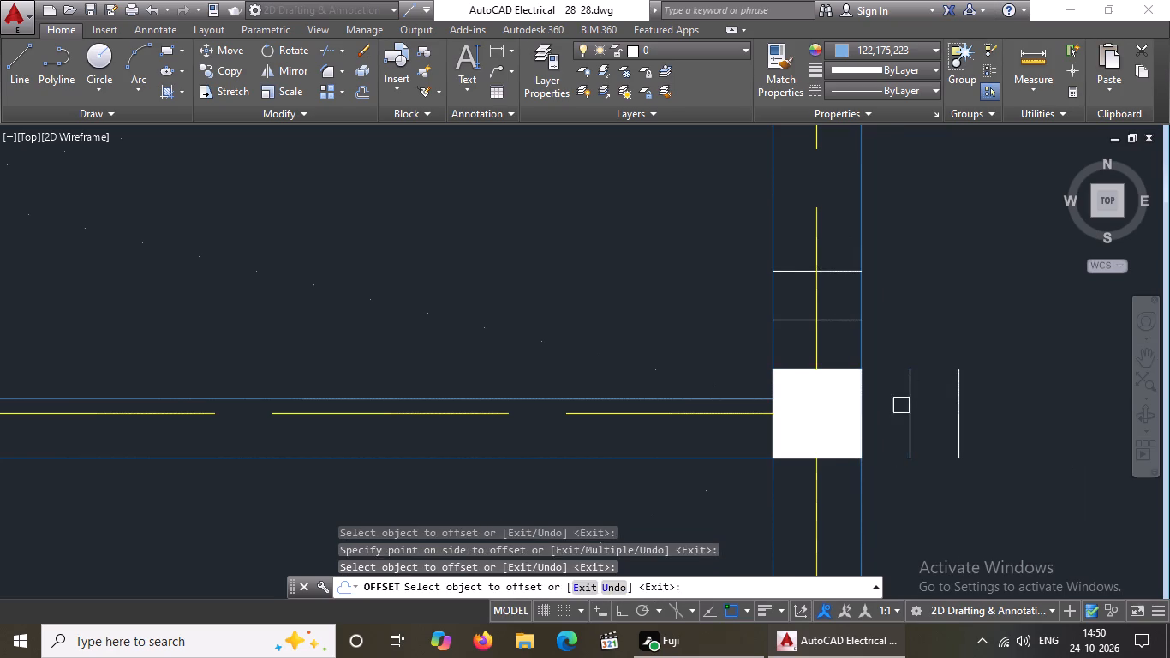
Offset the west and south edges of that same east-side column outward twice each at 5" spacing.
{"action": "left_click_drag", "start_coordinate": [772, 431], "coordinate": [757, 437]}
{"action": "left_click_drag", "start_coordinate": [653, 444], "coordinate": [660, 435]}
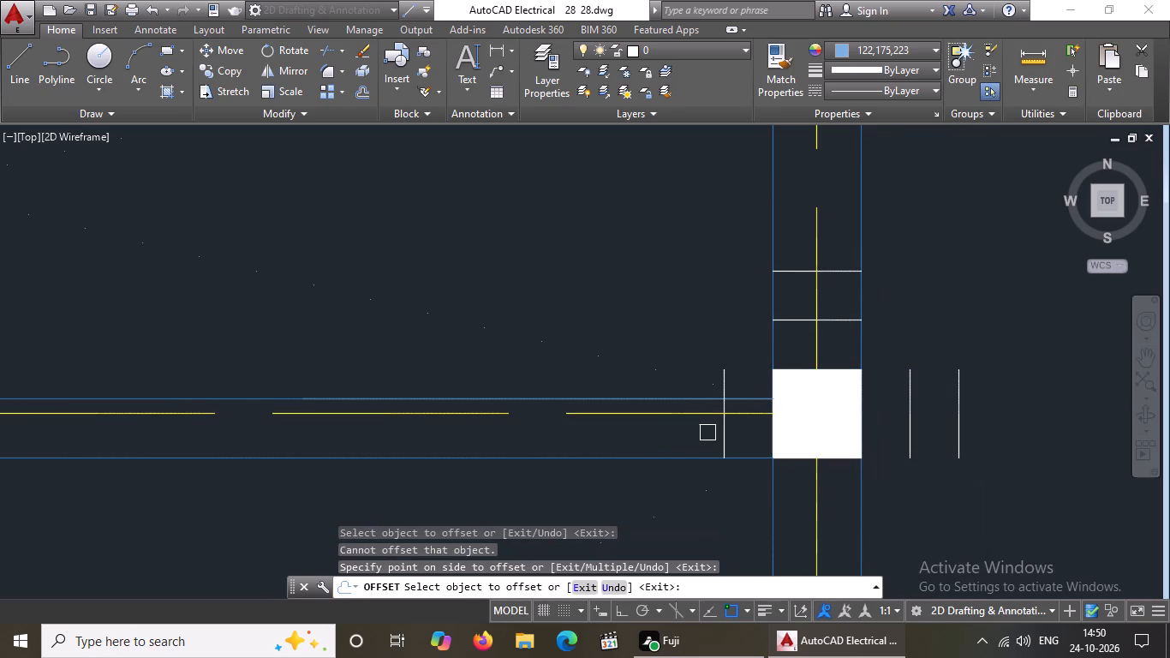
{"action": "left_click", "coordinate": [724, 422]}
{"action": "left_click", "coordinate": [702, 433]}
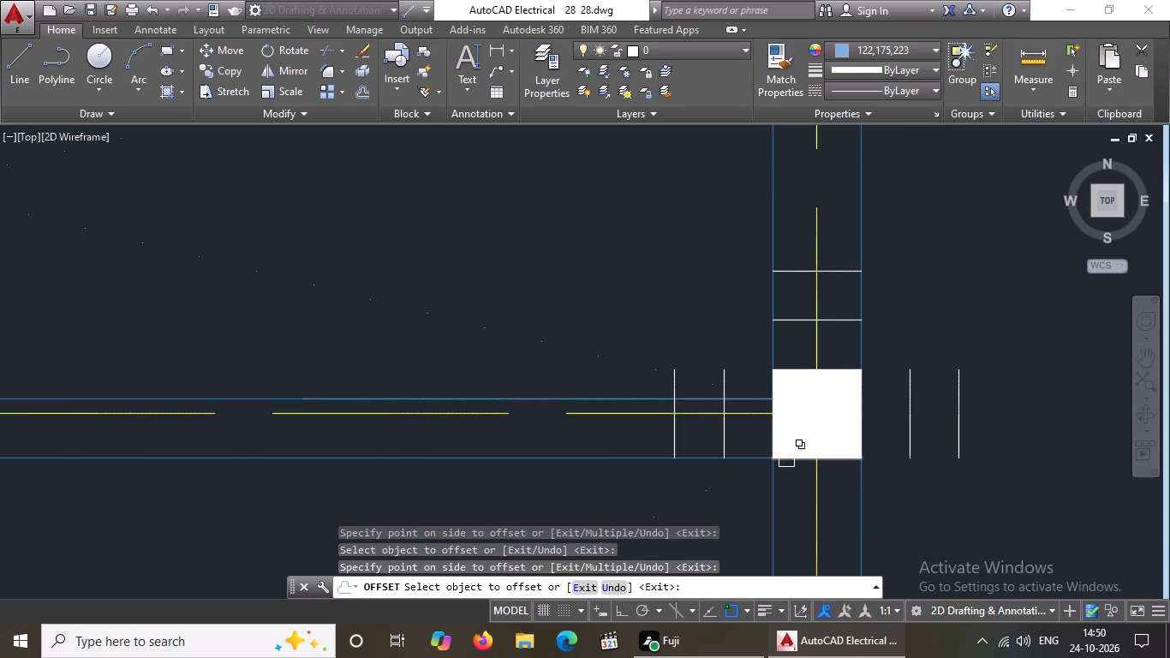
{"action": "left_click", "coordinate": [791, 463]}
{"action": "left_click", "coordinate": [786, 503]}
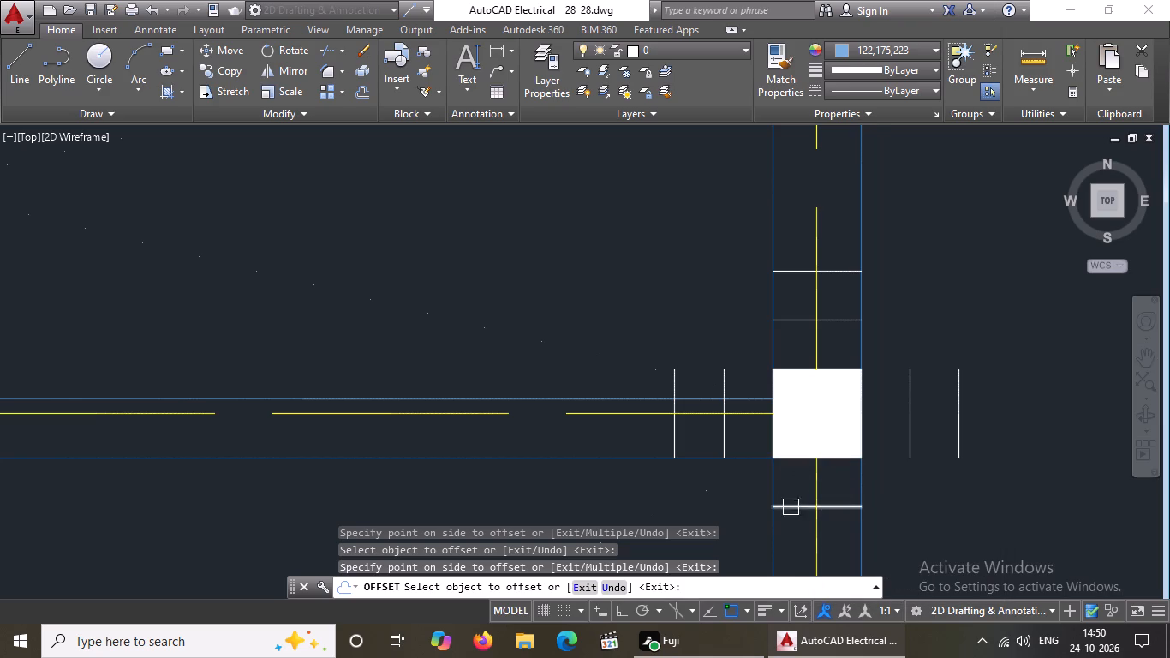
{"action": "left_click", "coordinate": [791, 507]}
{"action": "left_click", "coordinate": [793, 552]}
Offset the south and east edges of the west-side column directly north of the southwest corner outward twice each at 5" spacing.
{"action": "scroll", "coordinate": [857, 532], "scroll_direction": "down", "scroll_amount": 2}
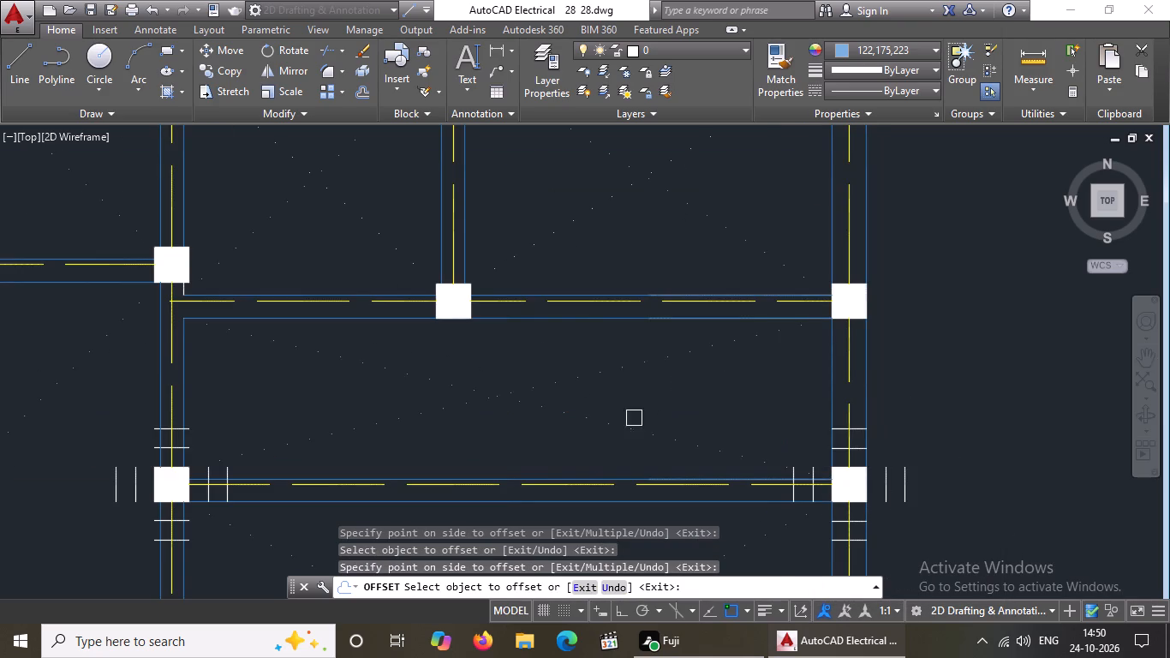
{"action": "scroll", "coordinate": [647, 420], "scroll_direction": "down", "scroll_amount": 3}
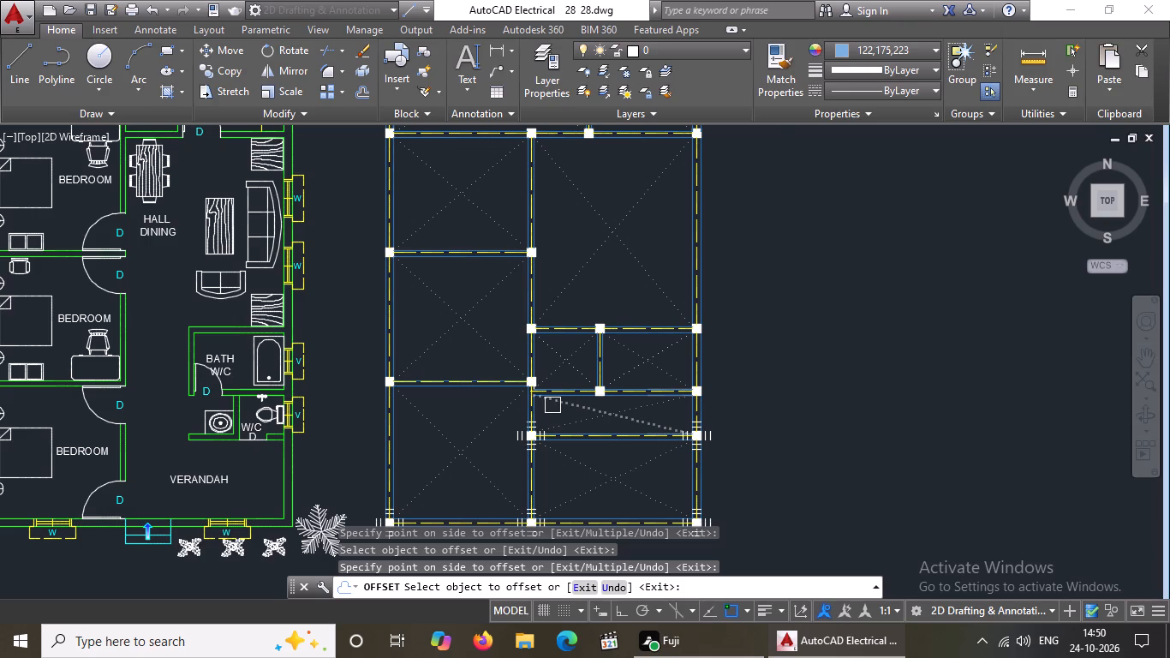
{"action": "scroll", "coordinate": [552, 404], "scroll_direction": "up", "scroll_amount": 3}
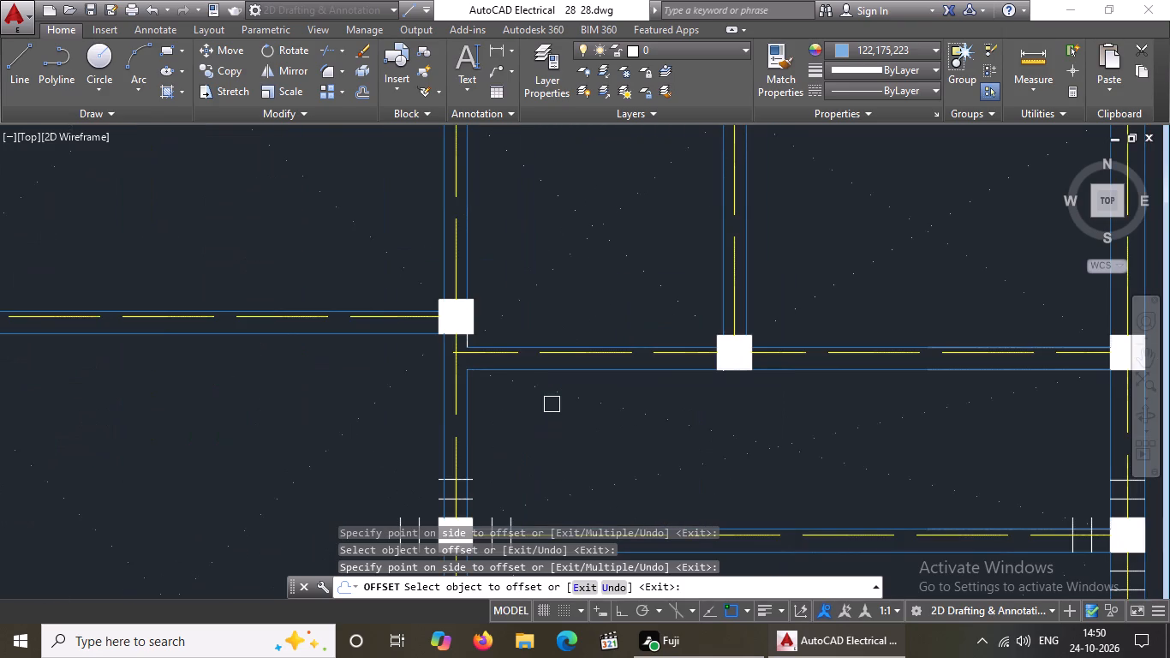
{"action": "scroll", "coordinate": [552, 404], "scroll_direction": "down", "scroll_amount": 3}
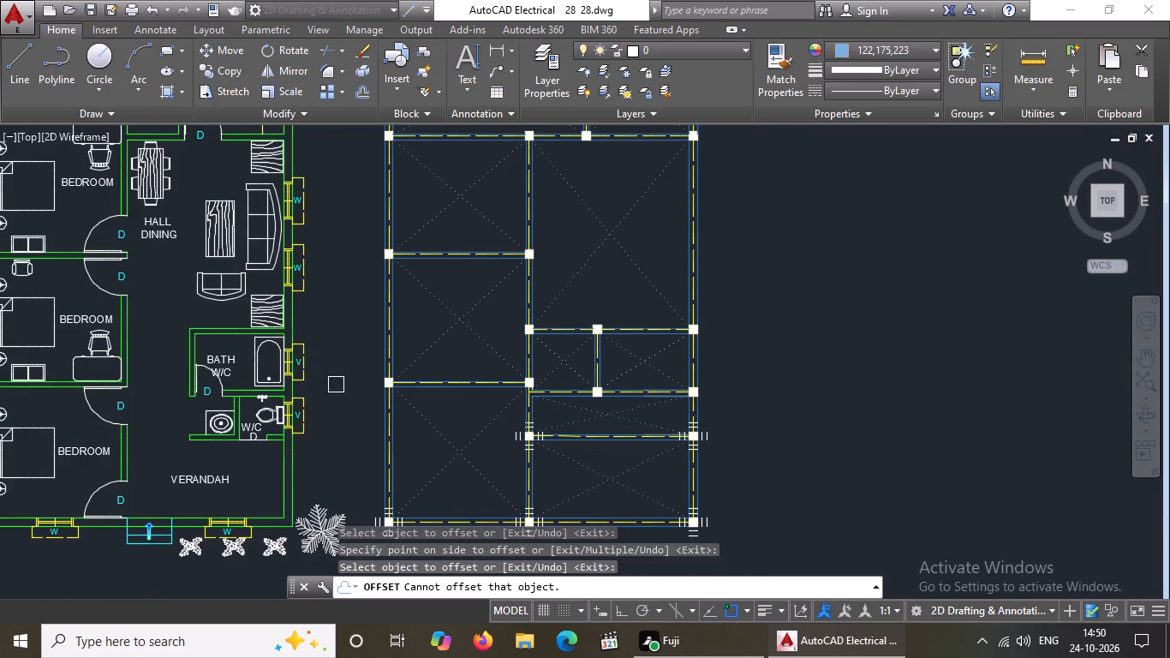
{"action": "scroll", "coordinate": [317, 383], "scroll_direction": "up", "scroll_amount": 3}
{"action": "scroll", "coordinate": [671, 441], "scroll_direction": "up", "scroll_amount": 2}
{"action": "left_click", "coordinate": [499, 361]}
{"action": "left_click", "coordinate": [491, 436]}
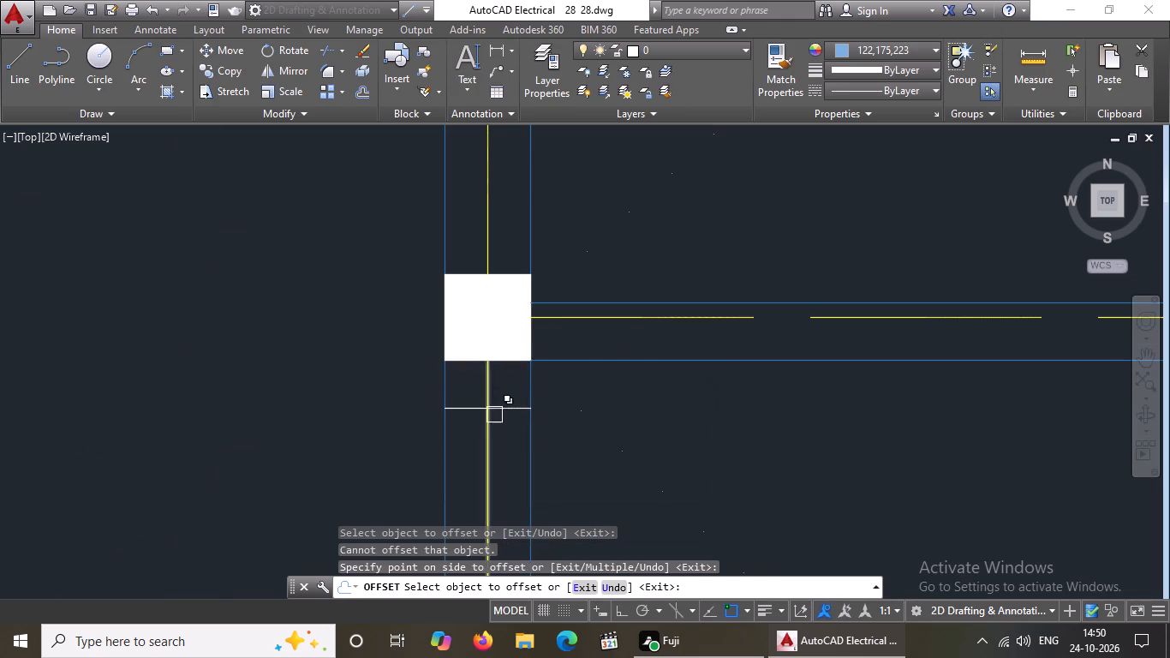
{"action": "left_click", "coordinate": [511, 410]}
{"action": "left_click", "coordinate": [489, 441]}
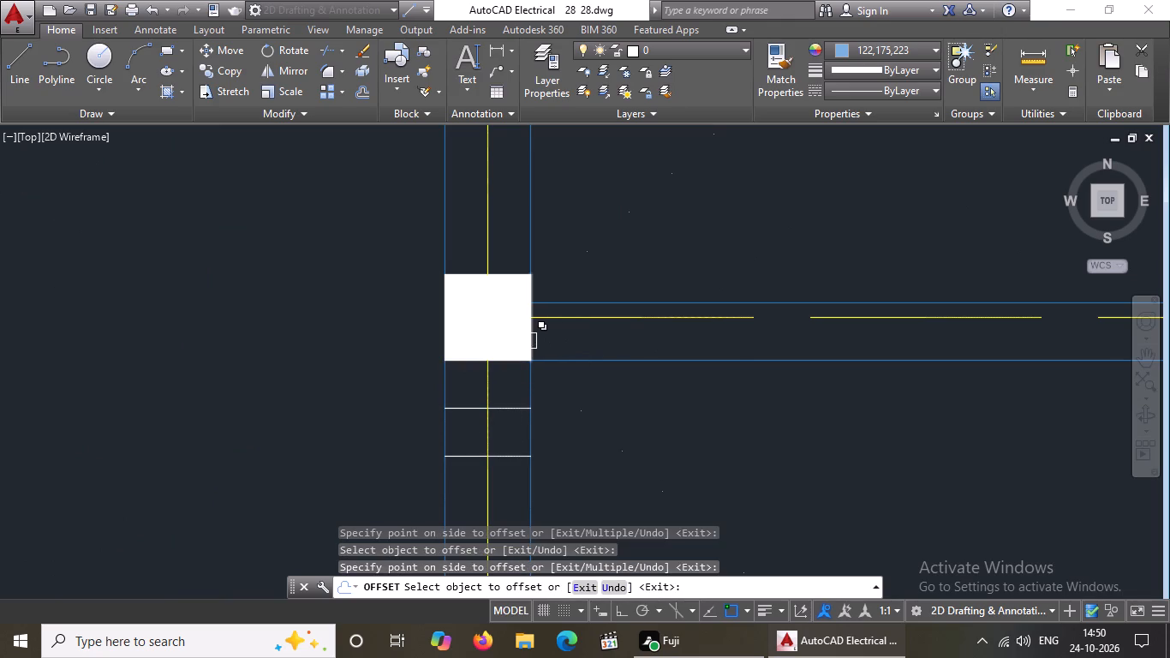
{"action": "left_click_drag", "start_coordinate": [528, 341], "coordinate": [540, 340]}
{"action": "left_click", "coordinate": [611, 338]}
{"action": "left_click_drag", "start_coordinate": [576, 343], "coordinate": [586, 341]}
{"action": "left_click", "coordinate": [639, 339]}
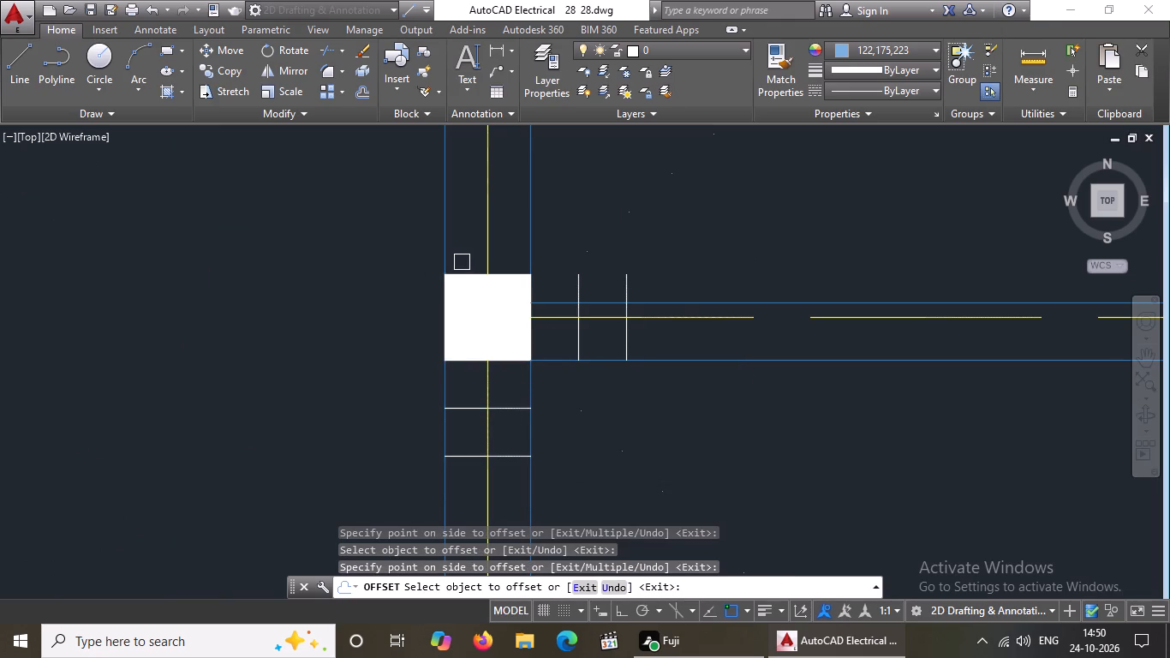
Offset the north and west edges of that same west-side column outward twice each at 5" spacing.
{"action": "left_click", "coordinate": [462, 272]}
{"action": "left_click", "coordinate": [474, 233]}
{"action": "left_click", "coordinate": [474, 230]}
{"action": "left_click", "coordinate": [475, 190]}
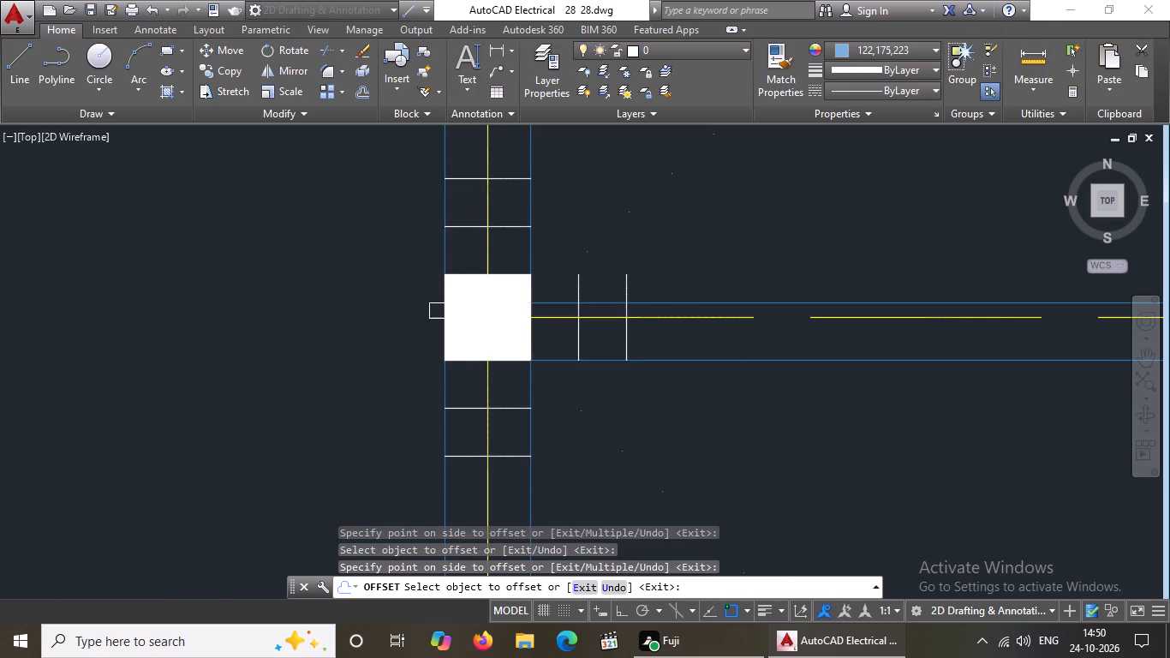
{"action": "left_click", "coordinate": [441, 321]}
{"action": "left_click", "coordinate": [407, 326]}
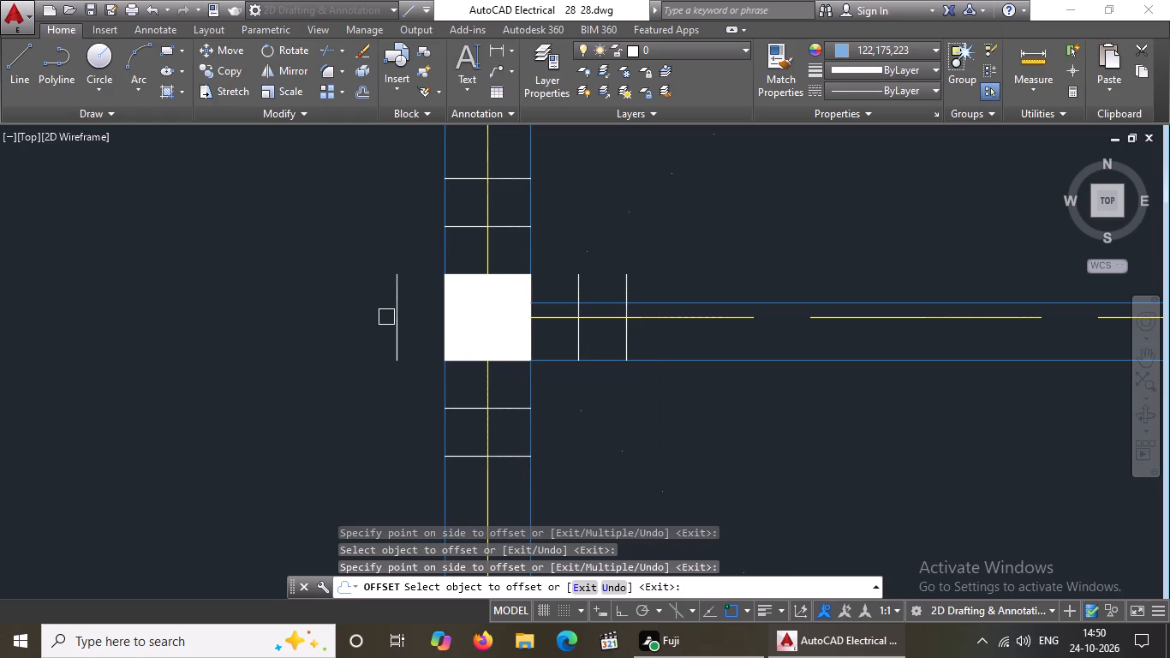
{"action": "left_click", "coordinate": [391, 314]}
{"action": "left_click", "coordinate": [358, 336]}
Offset the south and west edges of the inner column at that beam's east end outward twice each at 5" spacing.
{"action": "scroll", "coordinate": [387, 416], "scroll_direction": "down", "scroll_amount": 3}
{"action": "scroll", "coordinate": [698, 450], "scroll_direction": "down", "scroll_amount": 3}
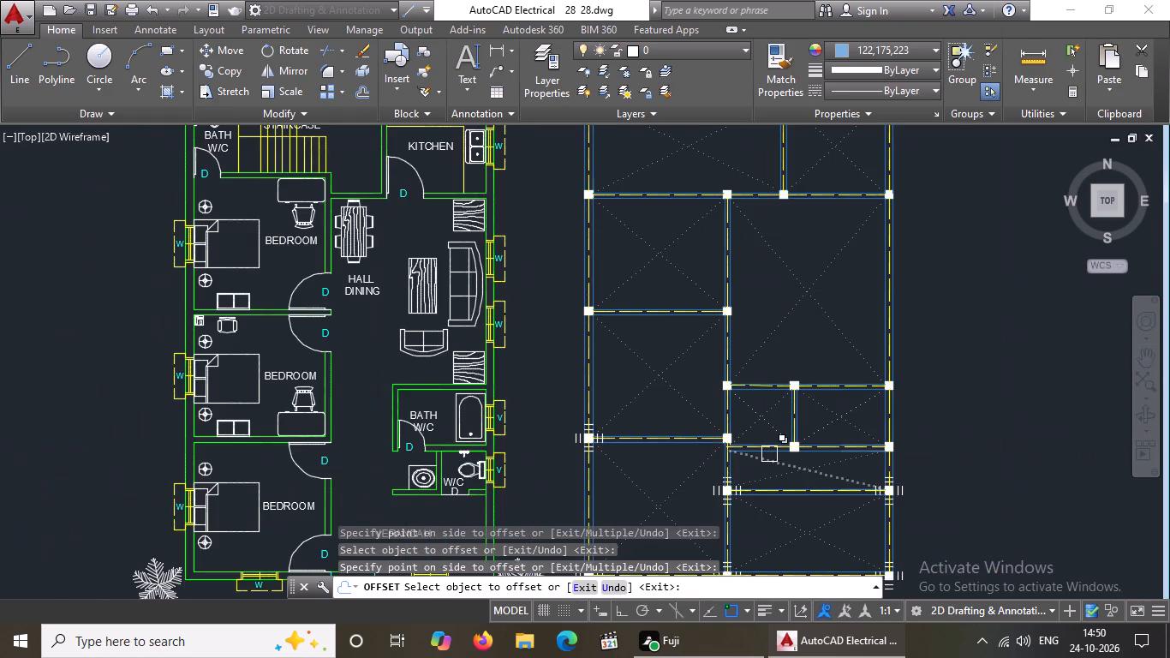
{"action": "scroll", "coordinate": [769, 454], "scroll_direction": "up", "scroll_amount": 3}
{"action": "scroll", "coordinate": [570, 429], "scroll_direction": "up", "scroll_amount": 2}
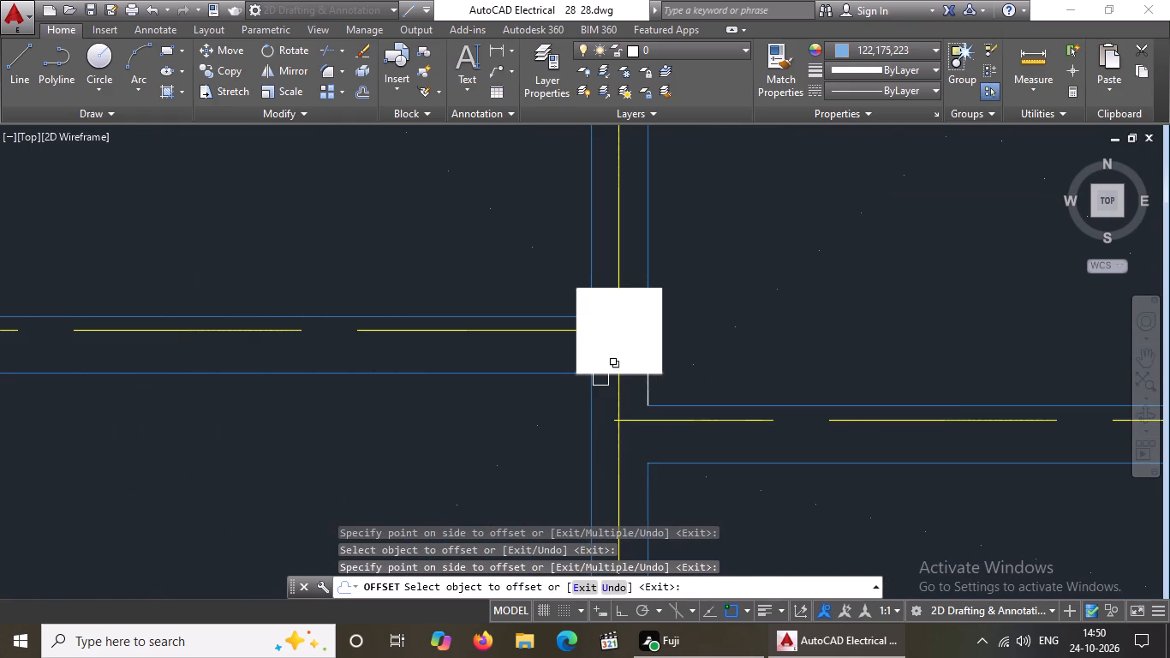
{"action": "left_click", "coordinate": [606, 377]}
{"action": "left_click", "coordinate": [588, 424]}
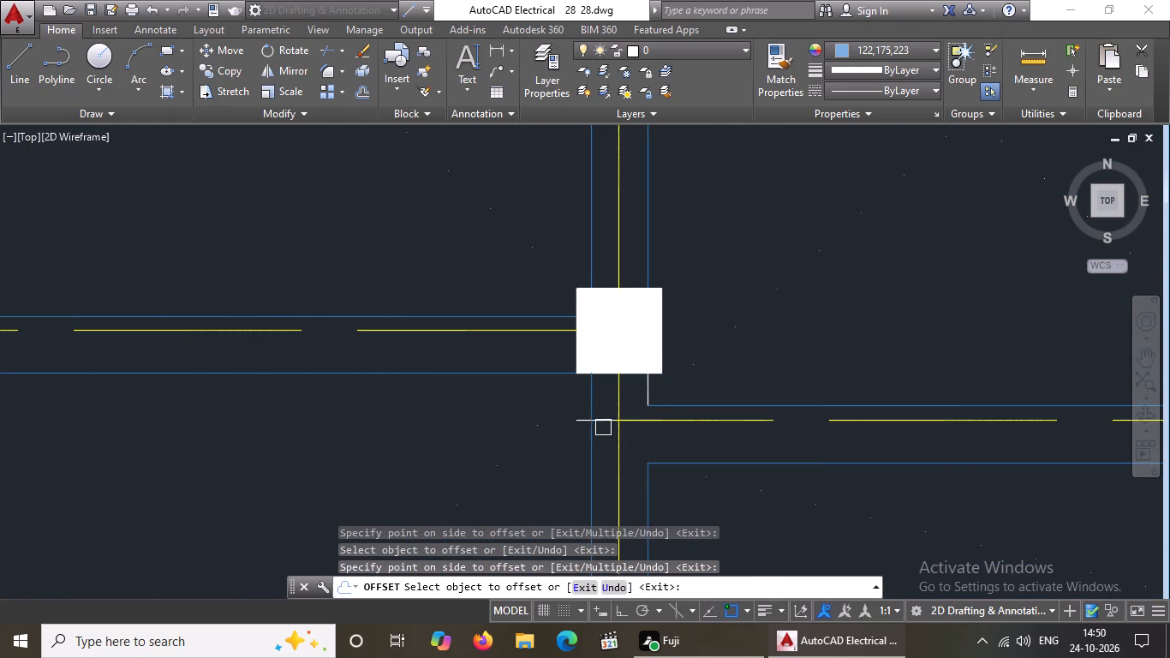
{"action": "left_click", "coordinate": [598, 422]}
{"action": "left_click", "coordinate": [594, 442]}
{"action": "left_click", "coordinate": [581, 342]}
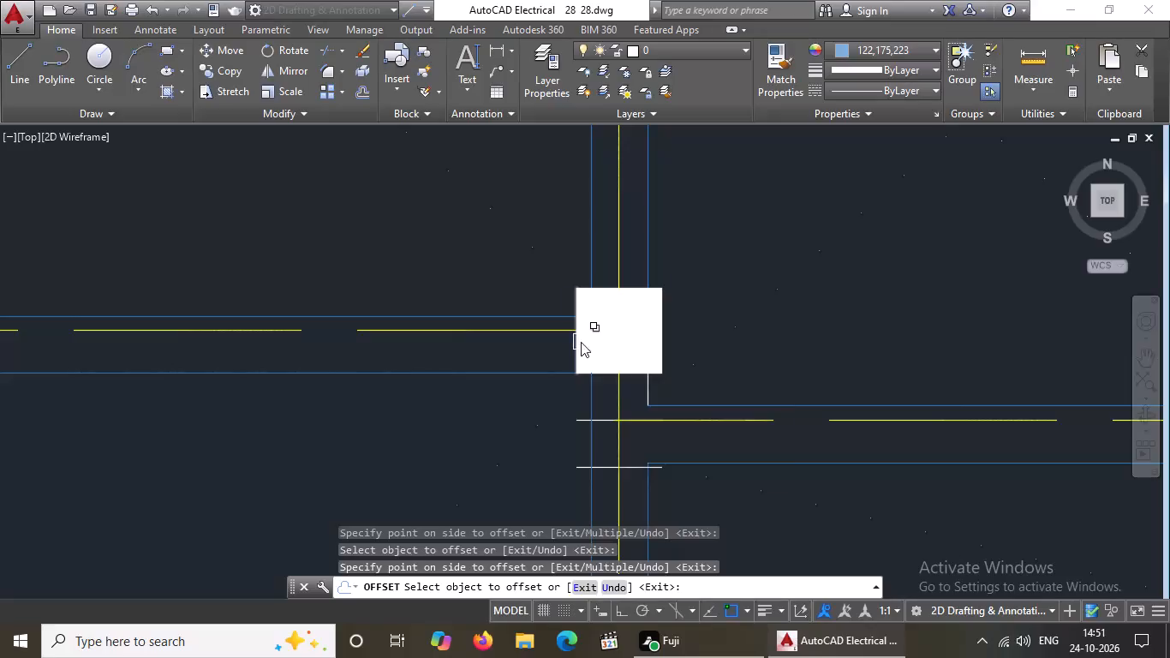
{"action": "left_click", "coordinate": [552, 347]}
{"action": "left_click", "coordinate": [531, 353]}
{"action": "left_click", "coordinate": [522, 356]}
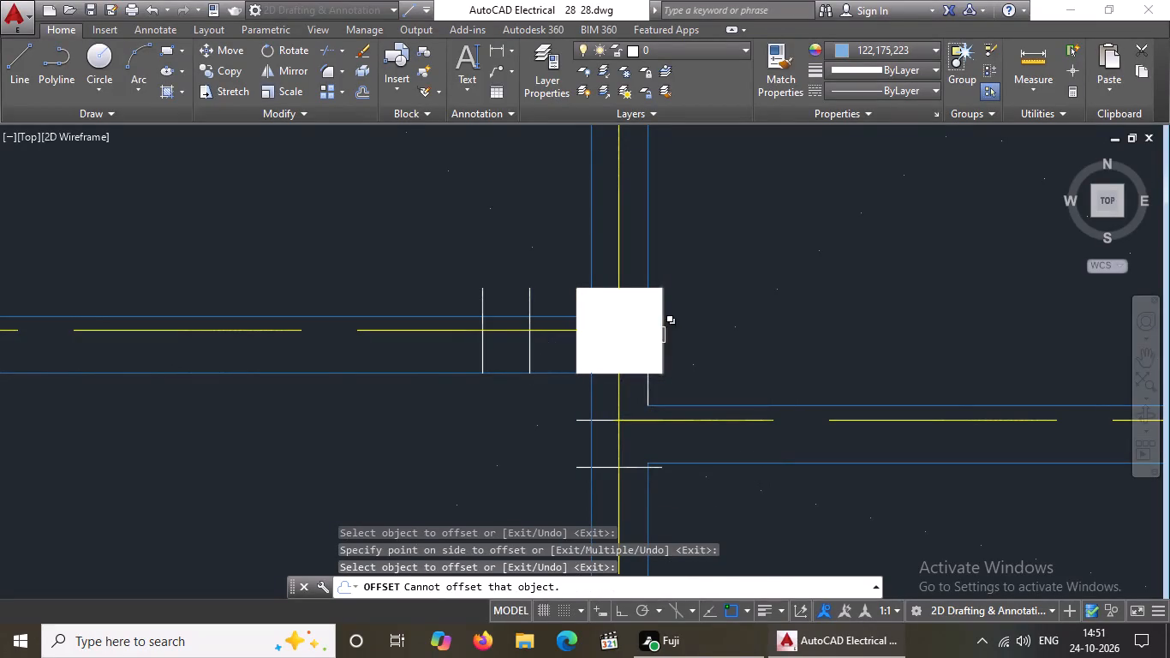
Offset the east and north edges of that same inner column outward twice each at 5" spacing.
{"action": "left_click", "coordinate": [666, 337]}
{"action": "left_click", "coordinate": [752, 318]}
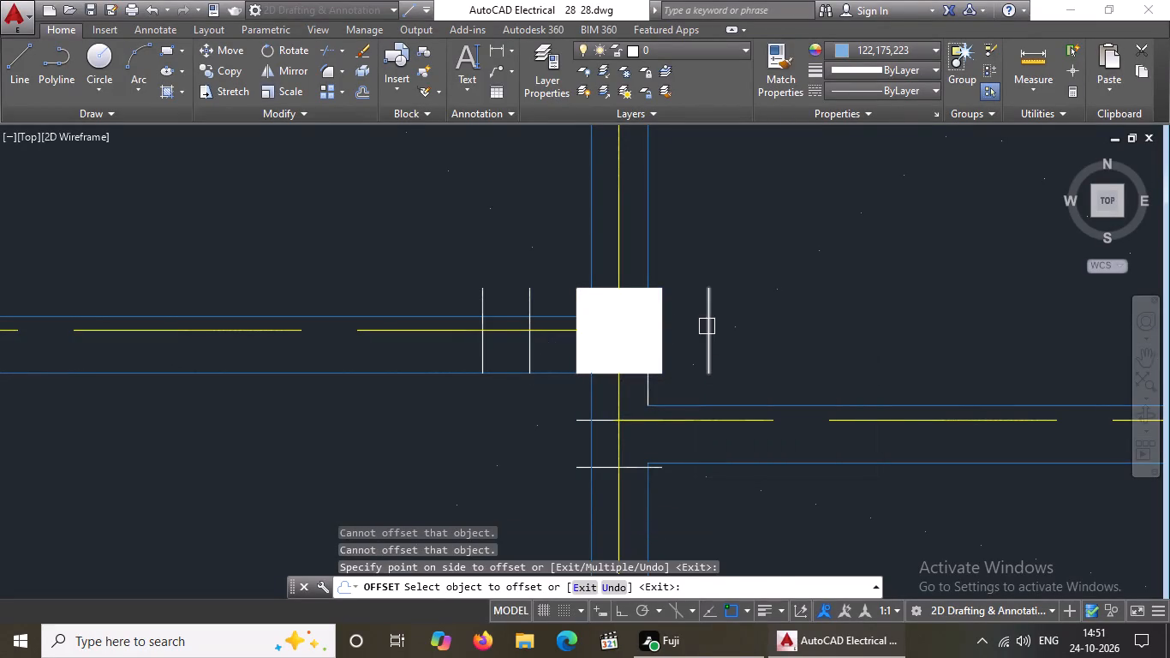
{"action": "left_click_drag", "start_coordinate": [713, 325], "coordinate": [722, 322]}
{"action": "left_click", "coordinate": [761, 315]}
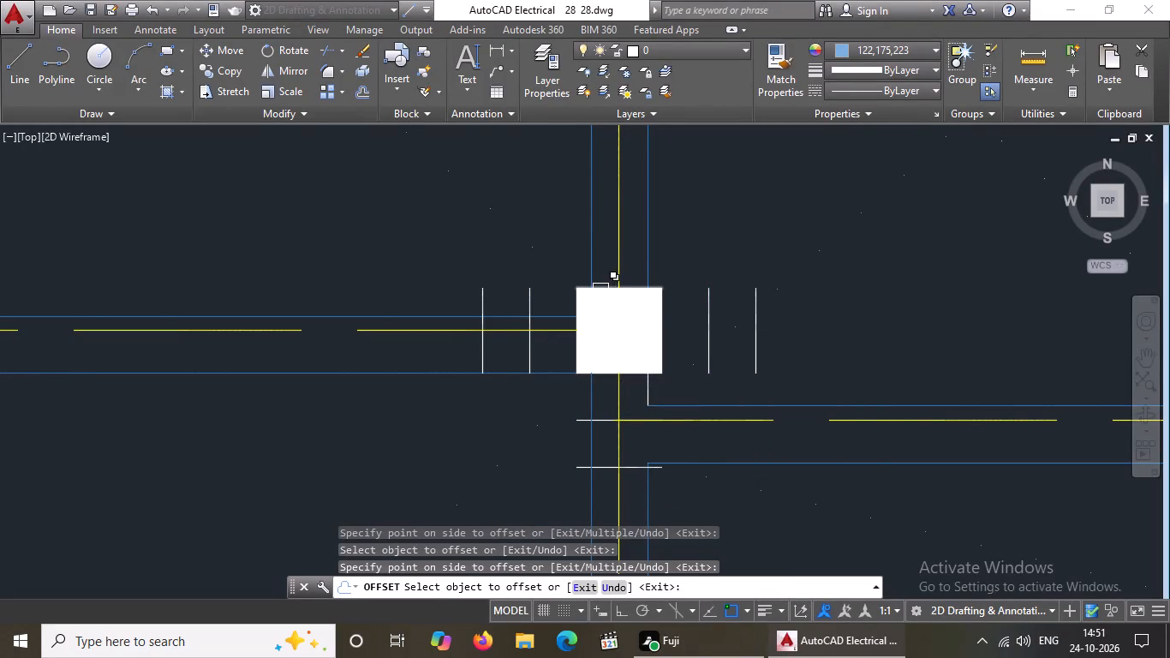
{"action": "left_click_drag", "start_coordinate": [600, 291], "coordinate": [602, 280]}
{"action": "left_click", "coordinate": [610, 241]}
{"action": "left_click_drag", "start_coordinate": [607, 243], "coordinate": [607, 217]}
{"action": "left_click", "coordinate": [608, 203]}
Offset the south and east edges of the column at the short vertical beam's south end outward twice each at 5" spacing.
{"action": "scroll", "coordinate": [624, 226], "scroll_direction": "down", "scroll_amount": 4}
{"action": "scroll", "coordinate": [828, 260], "scroll_direction": "up", "scroll_amount": 4}
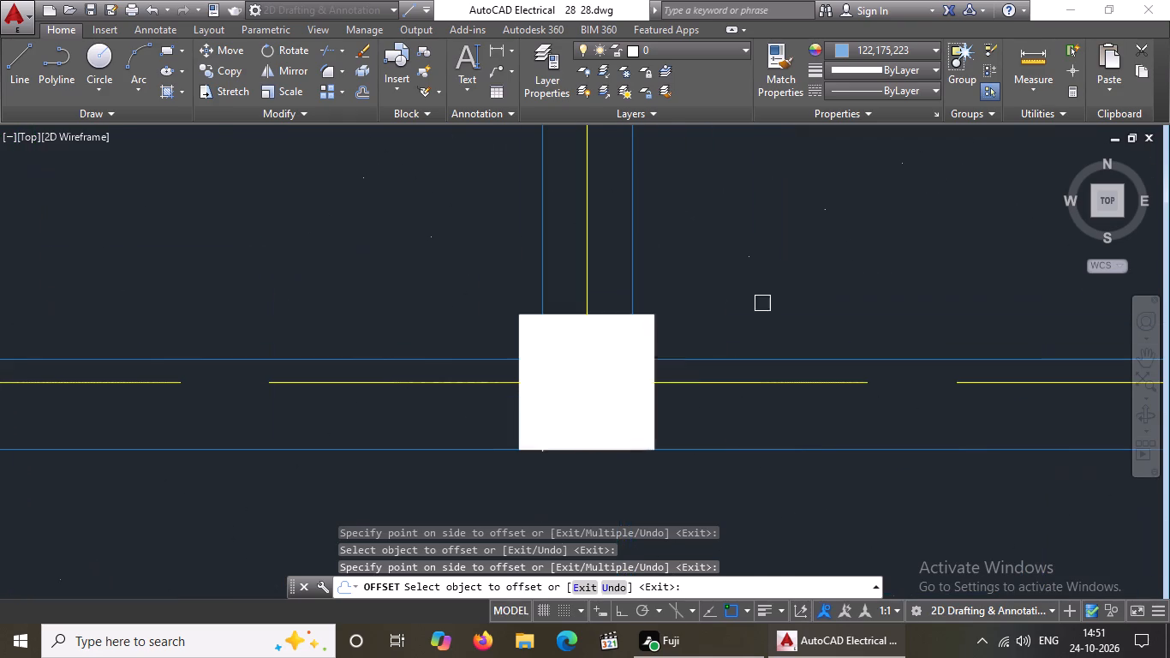
{"action": "left_click", "coordinate": [601, 450]}
{"action": "left_click", "coordinate": [593, 494]}
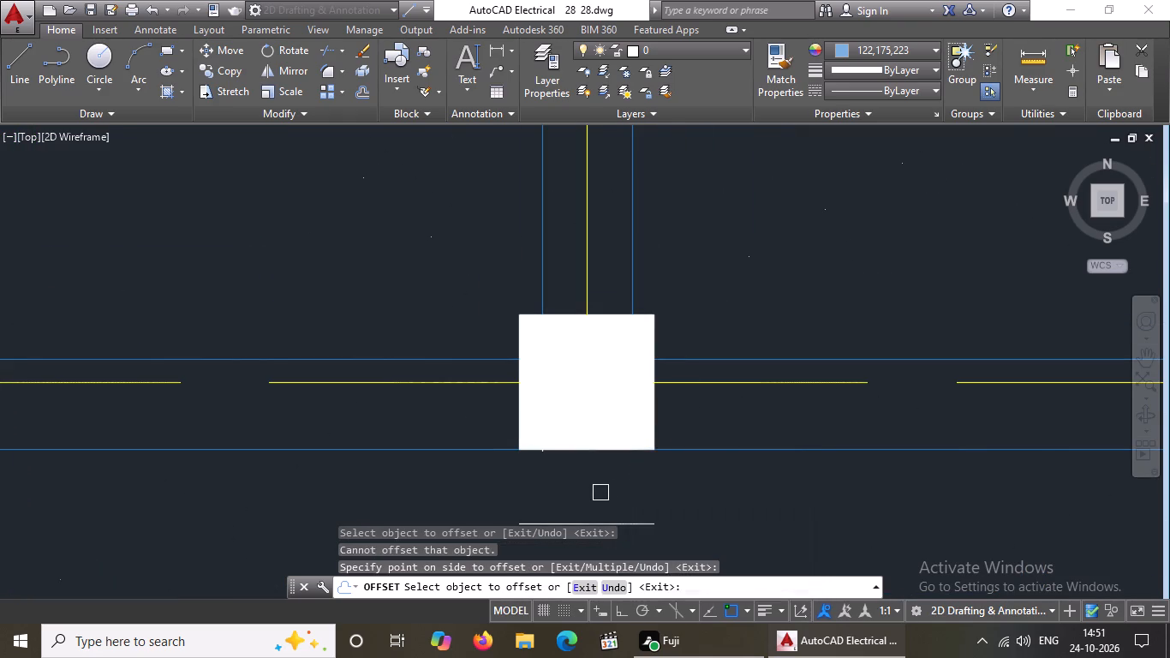
{"action": "scroll", "coordinate": [657, 438], "scroll_direction": "down", "scroll_amount": 4}
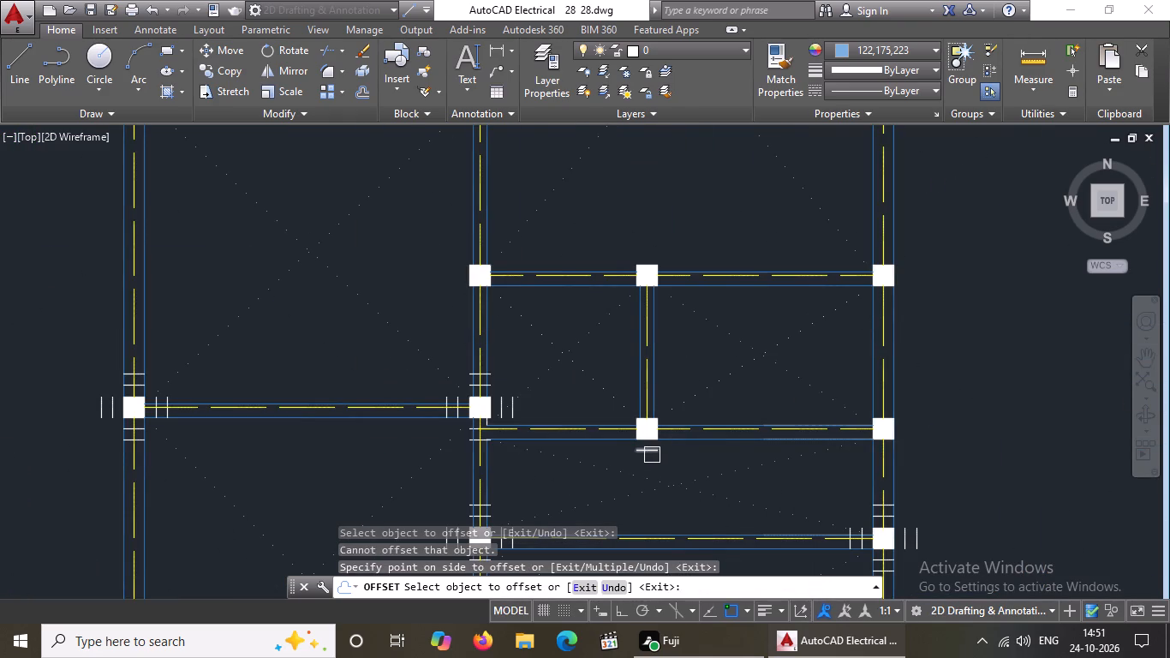
{"action": "left_click", "coordinate": [652, 452]}
{"action": "left_click", "coordinate": [653, 465]}
{"action": "scroll", "coordinate": [661, 434], "scroll_direction": "up", "scroll_amount": 3}
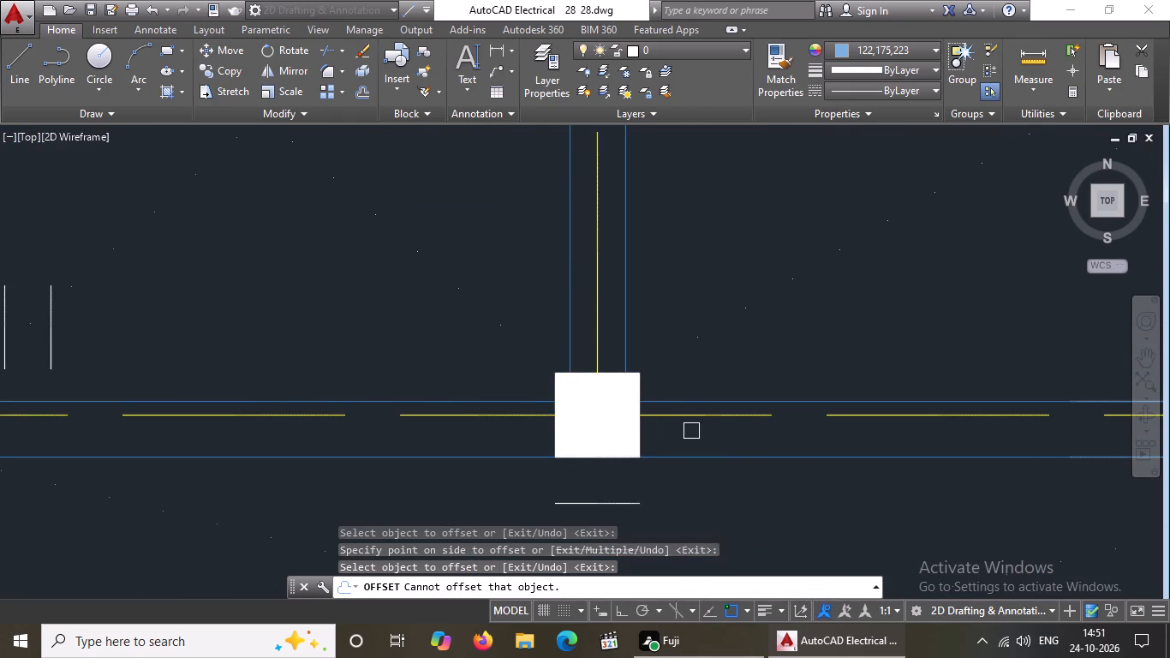
{"action": "left_click_drag", "start_coordinate": [639, 434], "coordinate": [672, 421]}
{"action": "left_click_drag", "start_coordinate": [709, 415], "coordinate": [705, 424]}
{"action": "left_click_drag", "start_coordinate": [683, 433], "coordinate": [695, 434]}
{"action": "left_click_drag", "start_coordinate": [803, 428], "coordinate": [772, 437]}
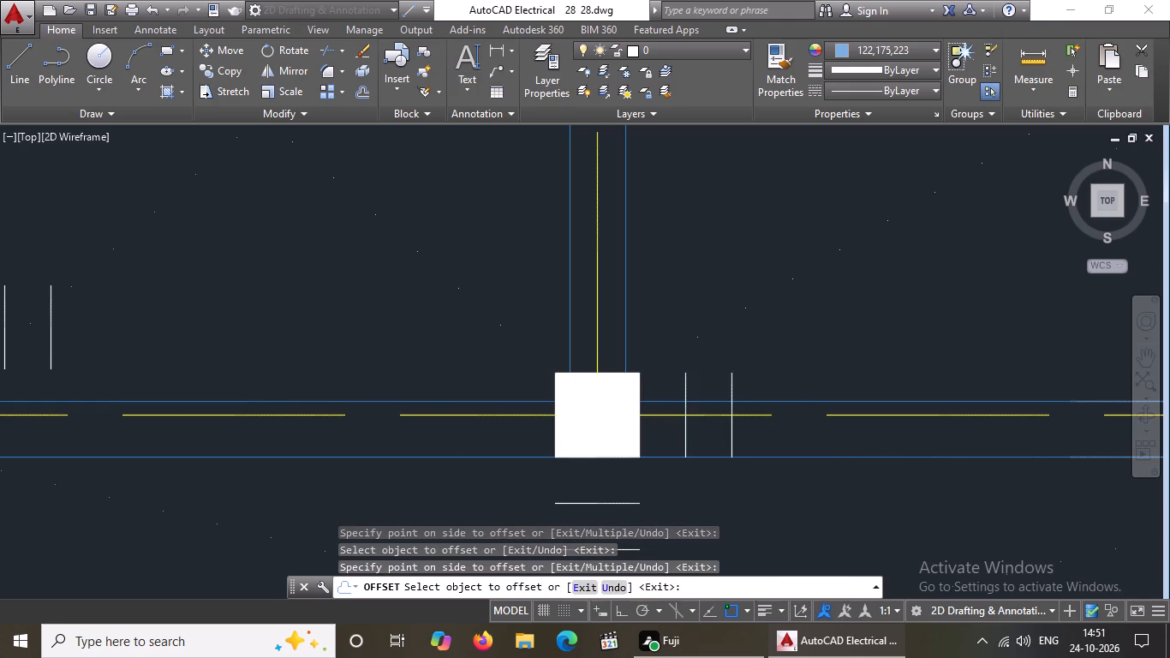
Offset the west and north edges of that same column outward twice each at 5" spacing, and end the Offset command.
{"action": "left_click_drag", "start_coordinate": [554, 433], "coordinate": [546, 435]}
{"action": "left_click_drag", "start_coordinate": [474, 444], "coordinate": [481, 436]}
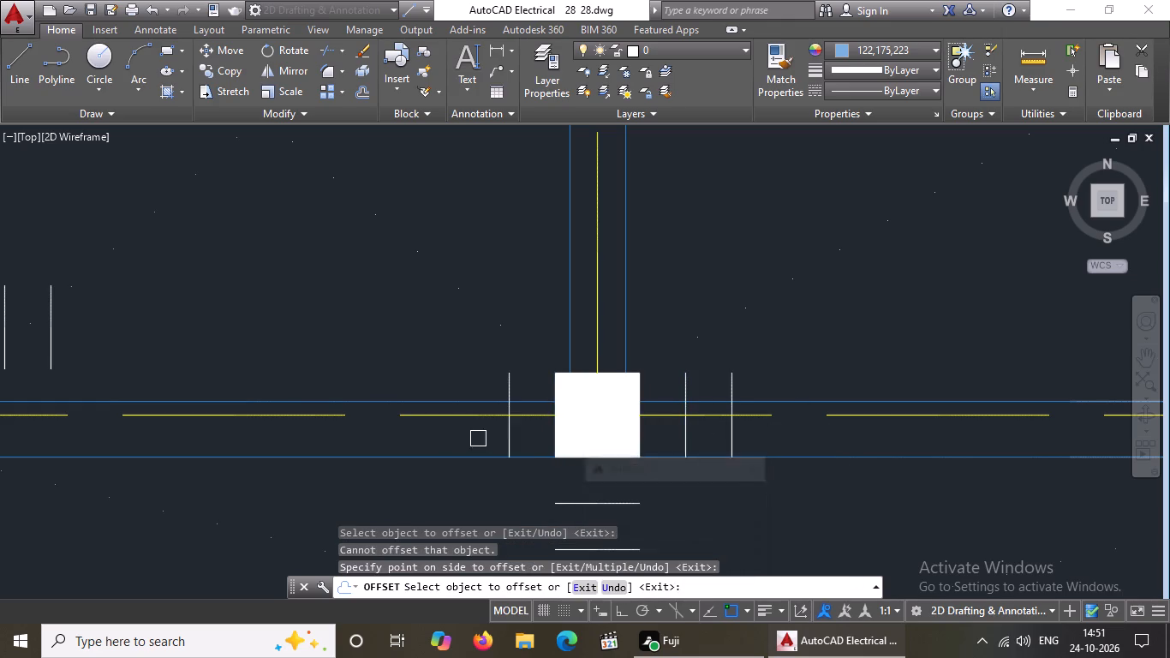
{"action": "left_click_drag", "start_coordinate": [510, 425], "coordinate": [485, 434]}
{"action": "left_click_drag", "start_coordinate": [456, 437], "coordinate": [458, 428]}
{"action": "left_click", "coordinate": [592, 378]}
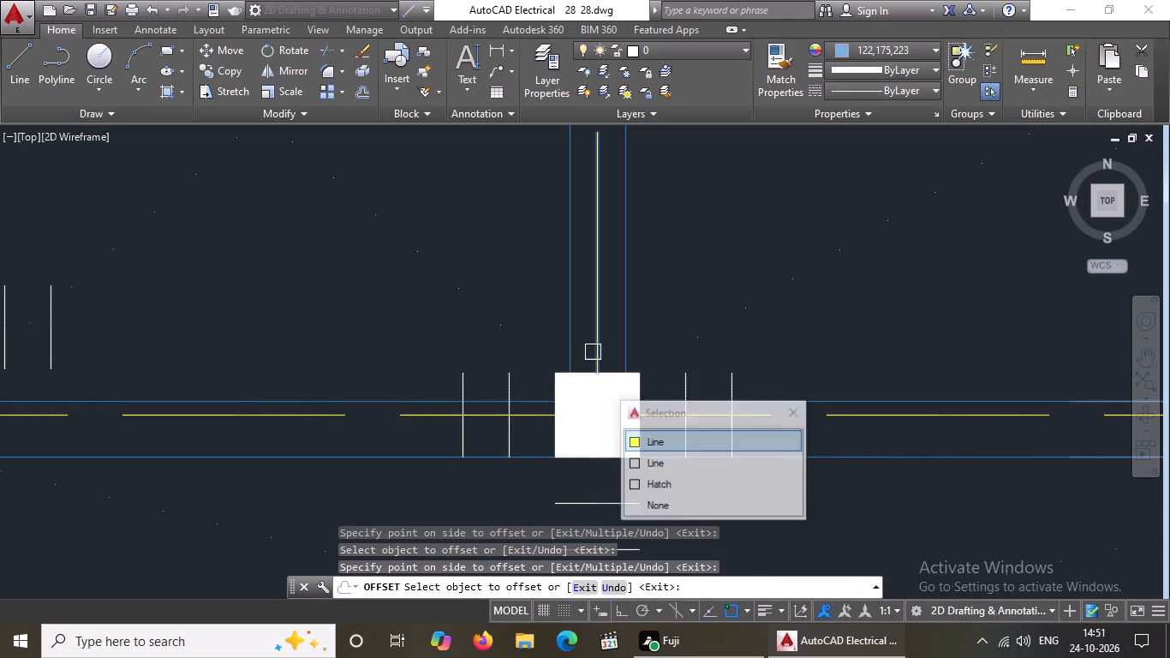
{"action": "left_click", "coordinate": [674, 466]}
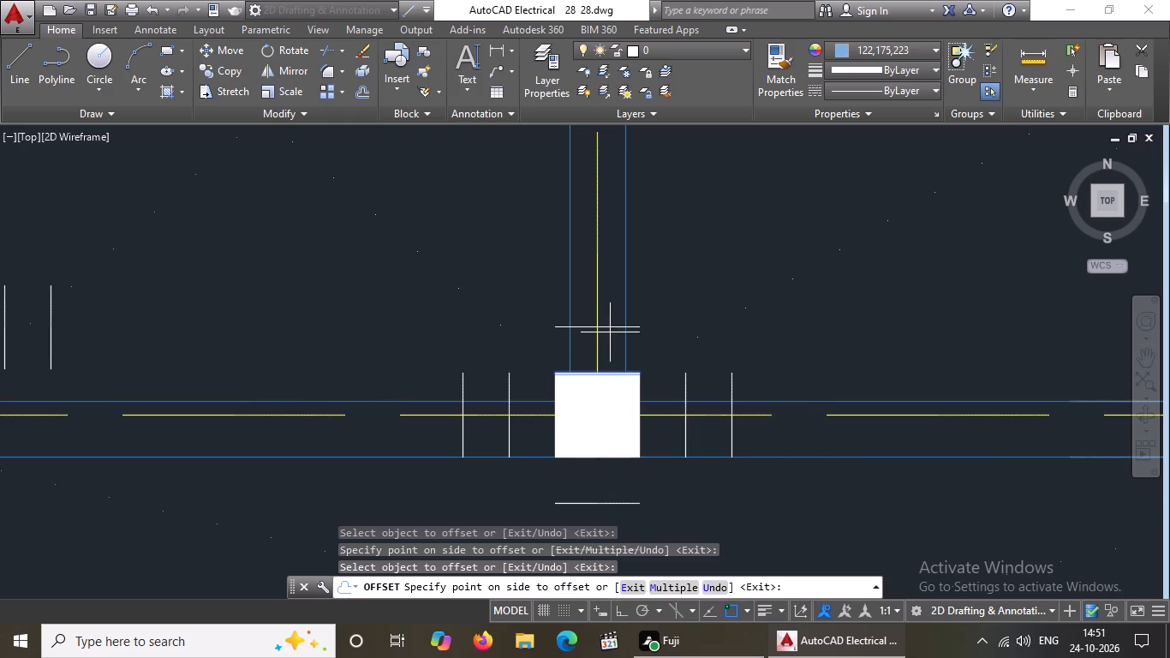
{"action": "left_click", "coordinate": [612, 326]}
{"action": "left_click", "coordinate": [612, 282]}
{"action": "left_click_drag", "start_coordinate": [610, 325], "coordinate": [613, 311]}
{"action": "left_click", "coordinate": [622, 264]}
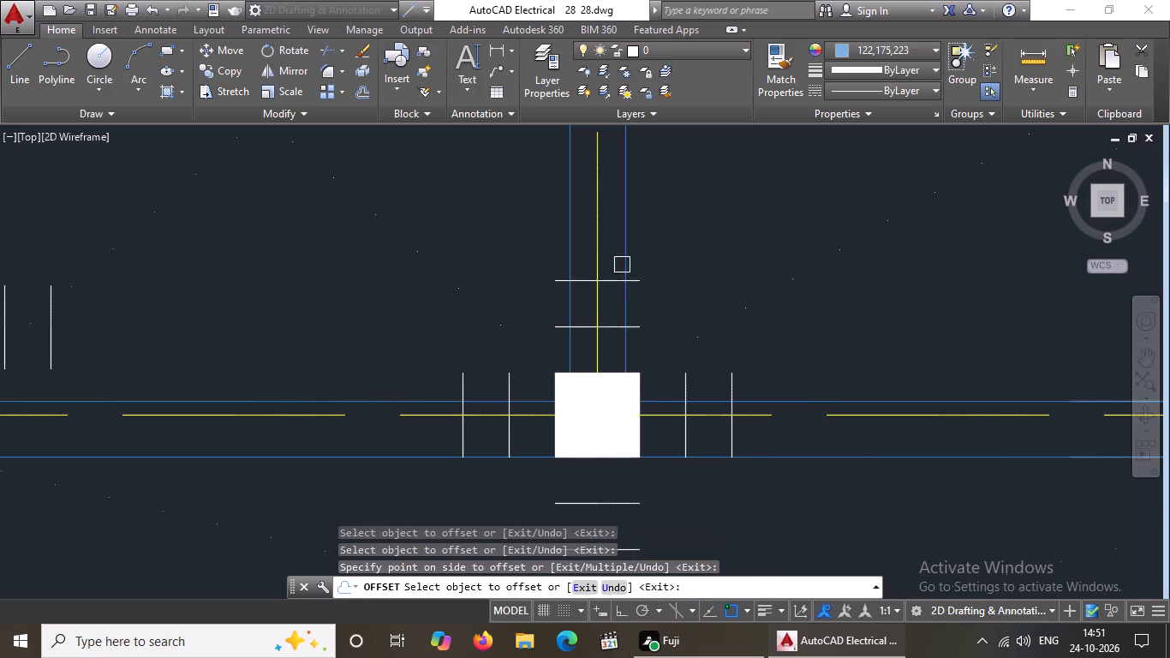
{"action": "scroll", "coordinate": [687, 309], "scroll_direction": "down", "scroll_amount": 3}
{"action": "right_click_drag", "start_coordinate": [830, 323], "coordinate": [946, 353]}
{"action": "scroll", "coordinate": [930, 332], "scroll_direction": "down", "scroll_amount": 4}
{"action": "scroll", "coordinate": [745, 327], "scroll_direction": "down", "scroll_amount": 1}
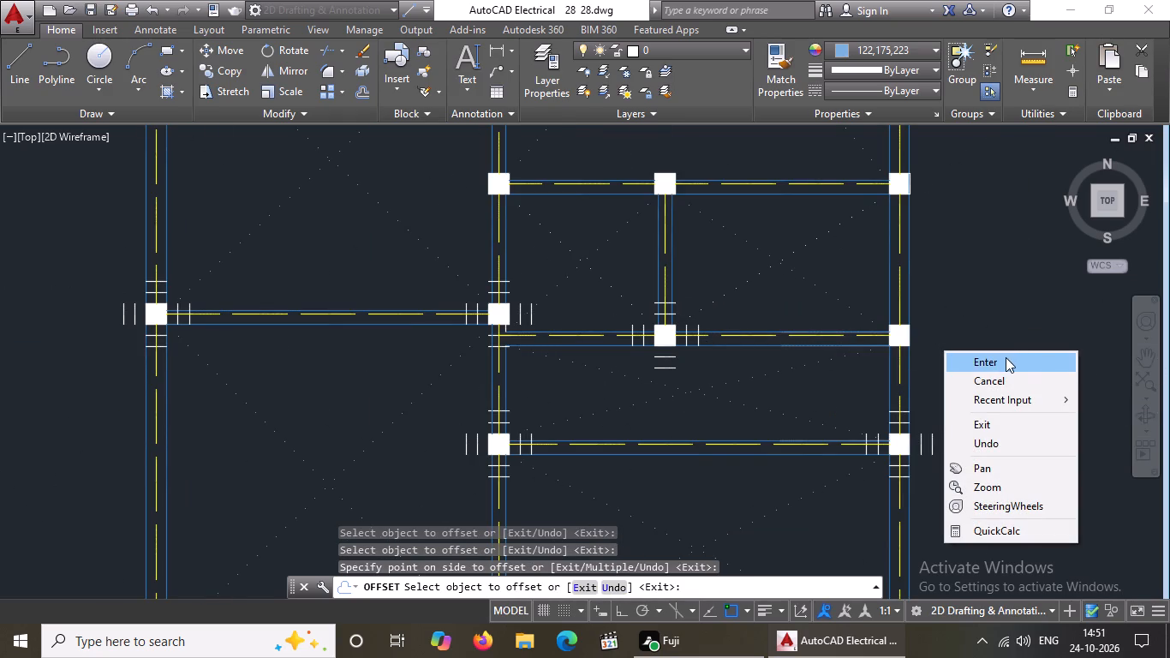
{"action": "left_click", "coordinate": [1006, 357]}
{"action": "scroll", "coordinate": [655, 331], "scroll_direction": "down", "scroll_amount": 3}
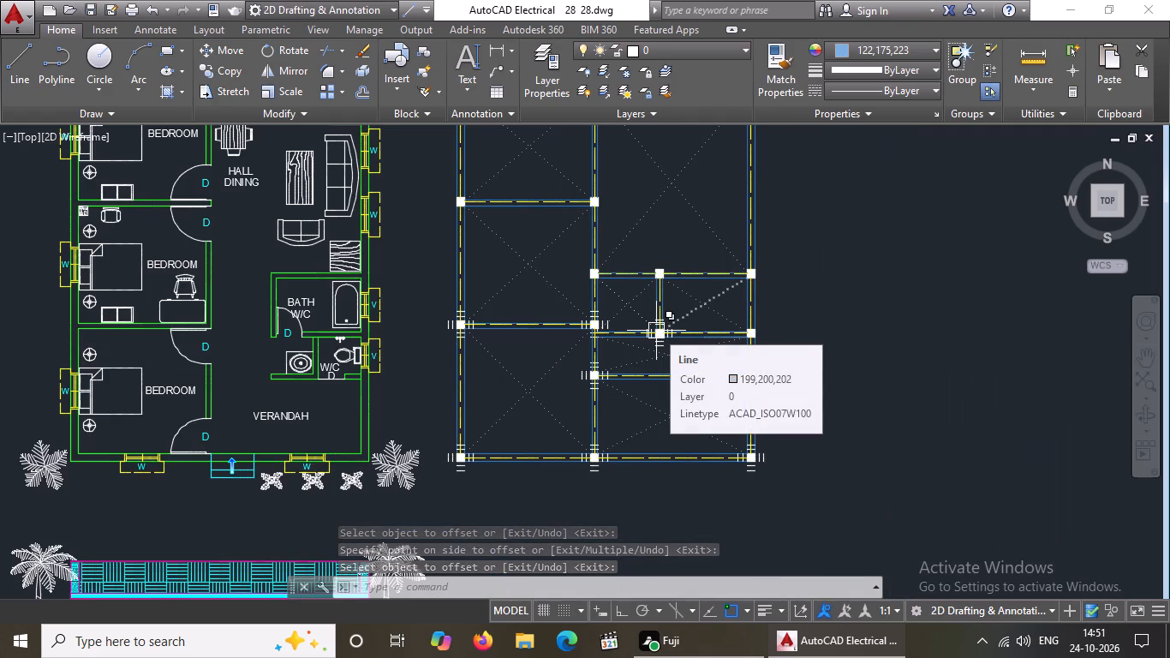
With a 5" Offset distance, offset the east and west edges of the outer column due east of that column outward twice each.
{"action": "key", "text": "Escape"}
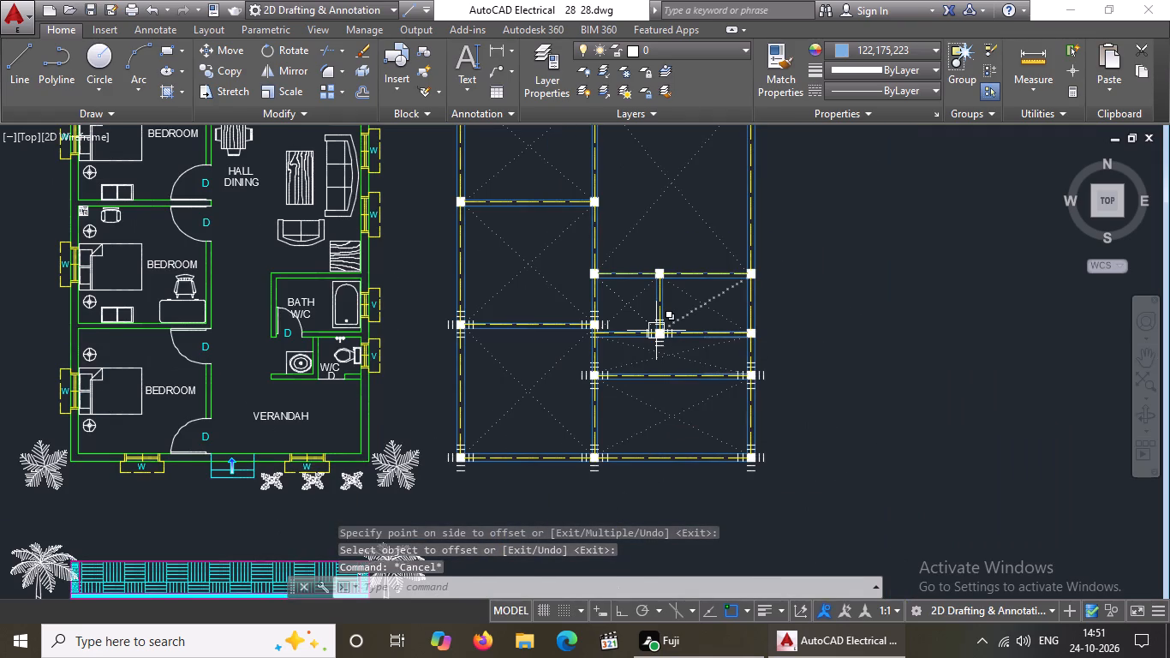
{"action": "key", "text": "o"}
{"action": "key", "text": "Return"}
{"action": "type", "text": "5\""}
{"action": "key", "text": "Return"}
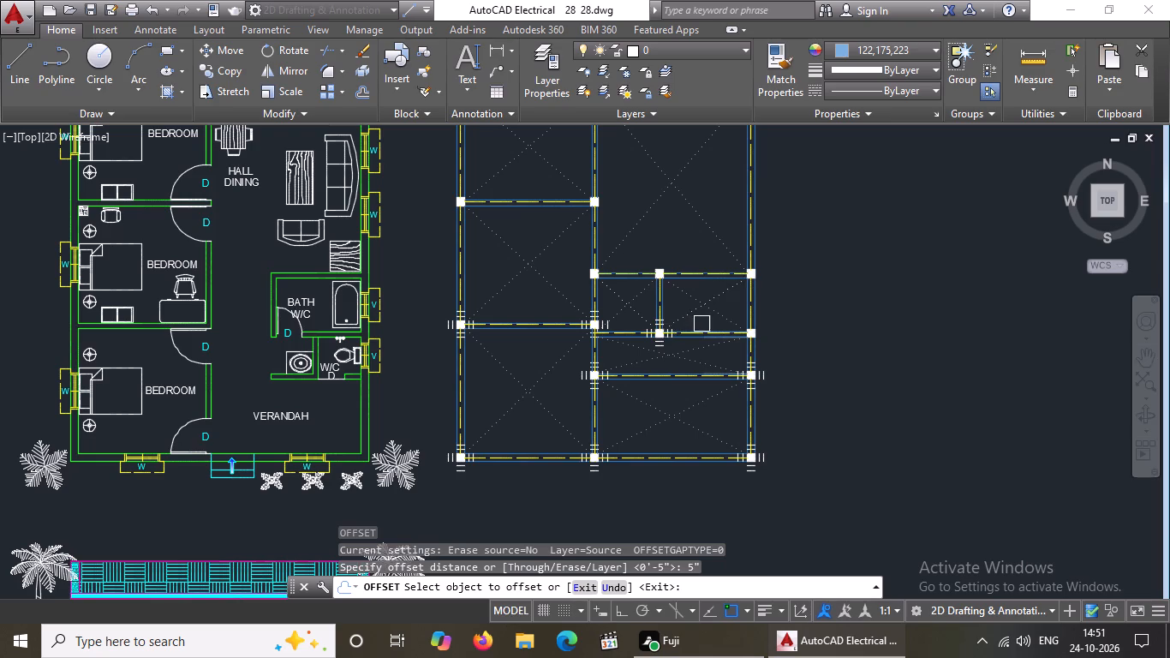
{"action": "scroll", "coordinate": [713, 329], "scroll_direction": "up", "scroll_amount": 3}
{"action": "scroll", "coordinate": [873, 379], "scroll_direction": "up", "scroll_amount": 2}
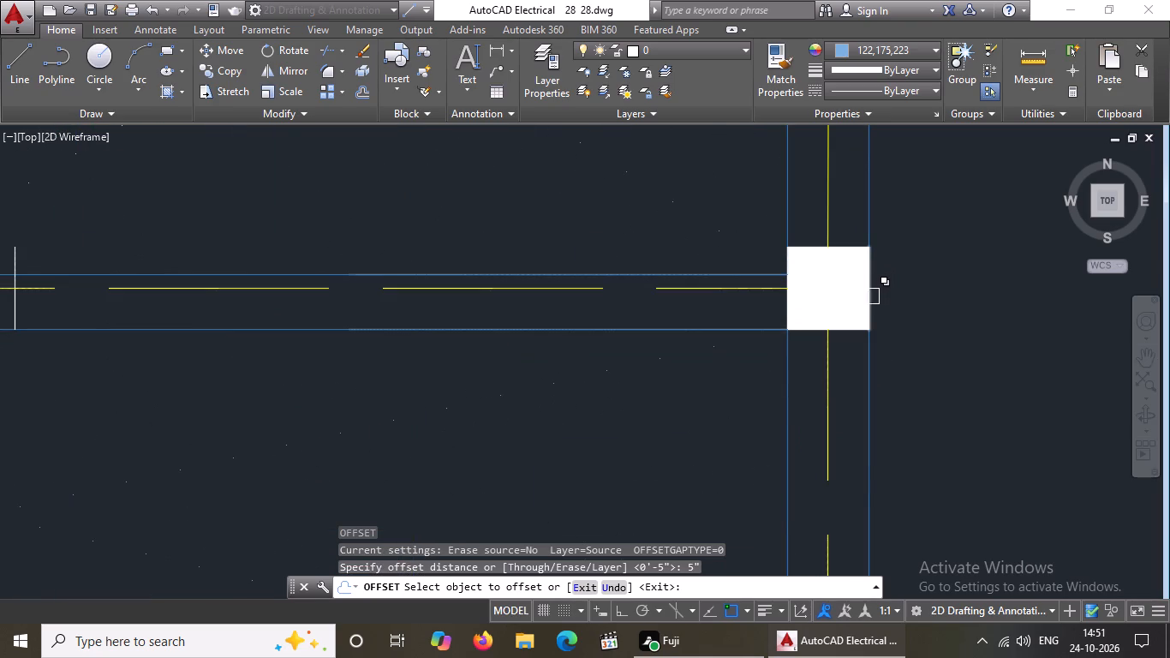
{"action": "left_click_drag", "start_coordinate": [869, 300], "coordinate": [889, 293]}
{"action": "left_click", "coordinate": [936, 281]}
{"action": "left_click", "coordinate": [909, 293]}
{"action": "left_click_drag", "start_coordinate": [951, 275], "coordinate": [932, 289]}
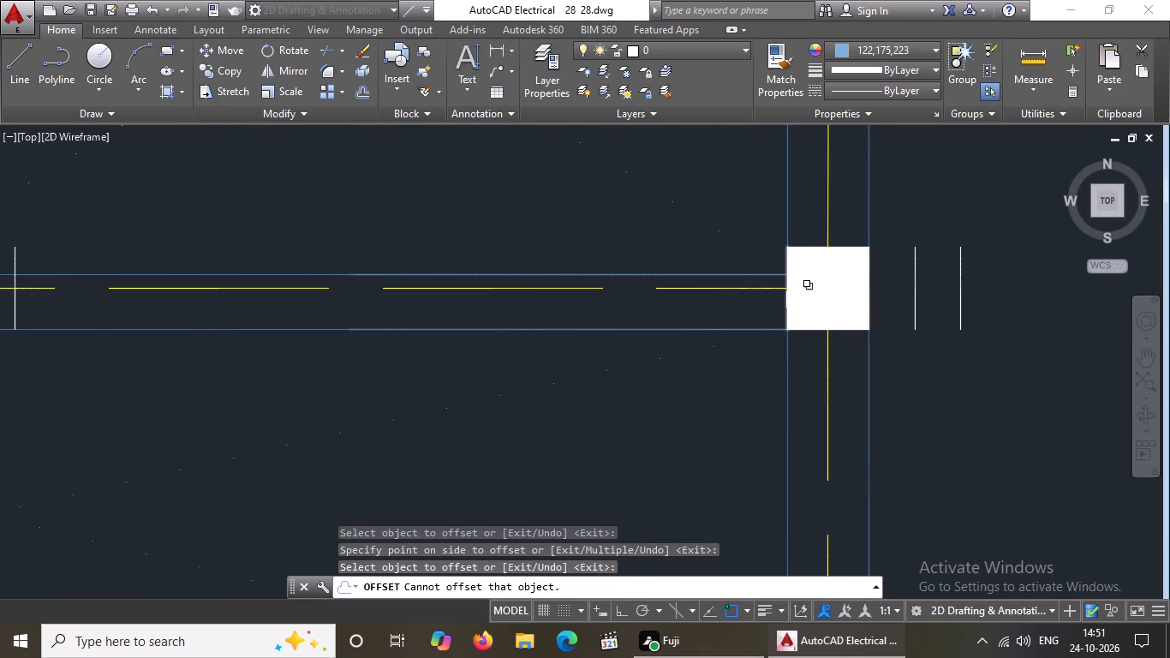
{"action": "left_click_drag", "start_coordinate": [782, 308], "coordinate": [750, 316]}
{"action": "left_click", "coordinate": [685, 320]}
{"action": "left_click_drag", "start_coordinate": [741, 311], "coordinate": [731, 313]}
{"action": "left_click_drag", "start_coordinate": [719, 315], "coordinate": [746, 320]}
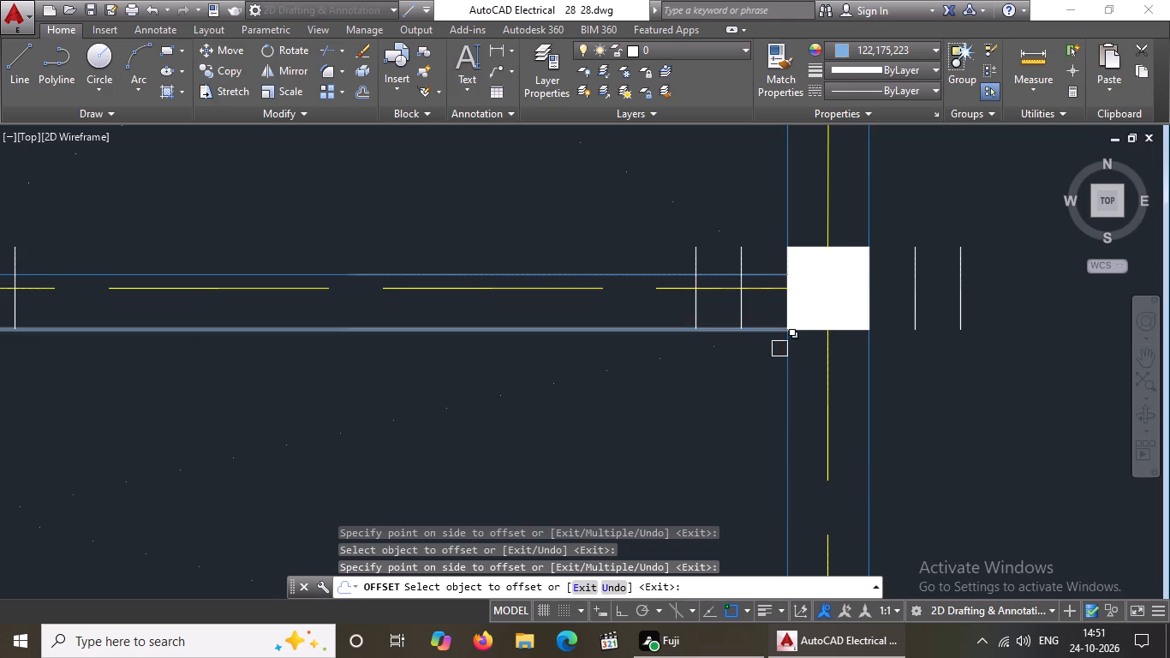
Offset the south and north edges of that same outer column outward twice each at 5" spacing.
{"action": "left_click", "coordinate": [804, 328]}
{"action": "left_click", "coordinate": [801, 362]}
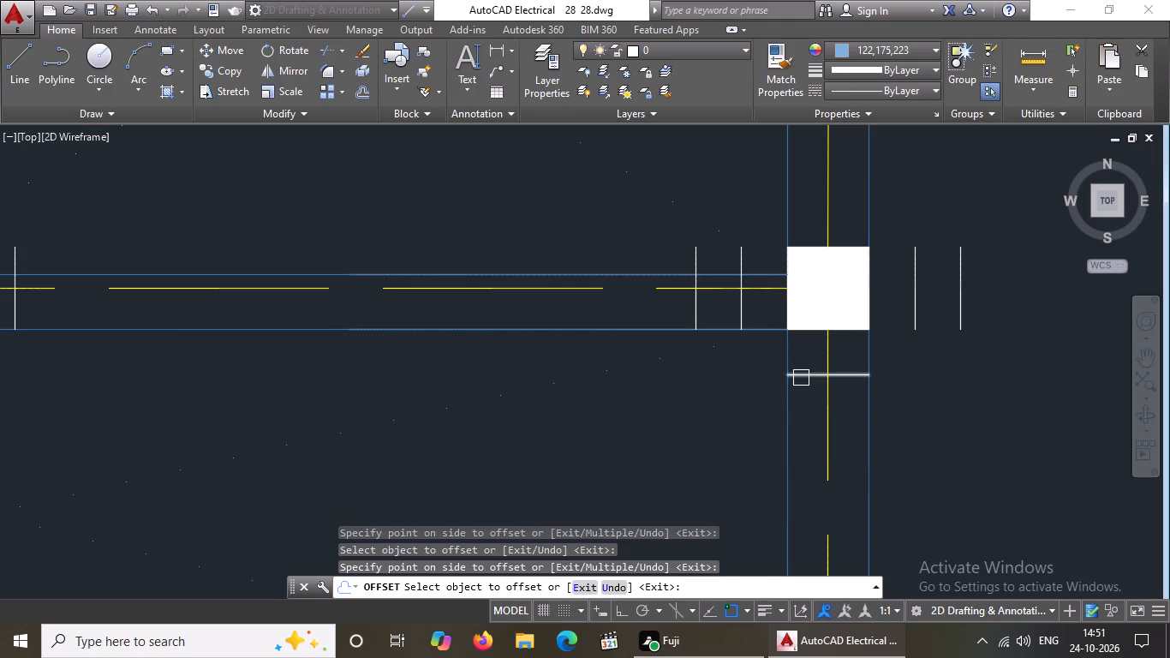
{"action": "left_click", "coordinate": [801, 378]}
{"action": "left_click", "coordinate": [785, 468]}
{"action": "left_click_drag", "start_coordinate": [844, 242], "coordinate": [848, 230]}
{"action": "left_click", "coordinate": [854, 210]}
{"action": "left_click", "coordinate": [854, 205]}
{"action": "left_click", "coordinate": [854, 186]}
Offset the south and west edges of the column at the west end of the beam above outward twice each at 5" spacing.
{"action": "scroll", "coordinate": [854, 191], "scroll_direction": "down", "scroll_amount": 4}
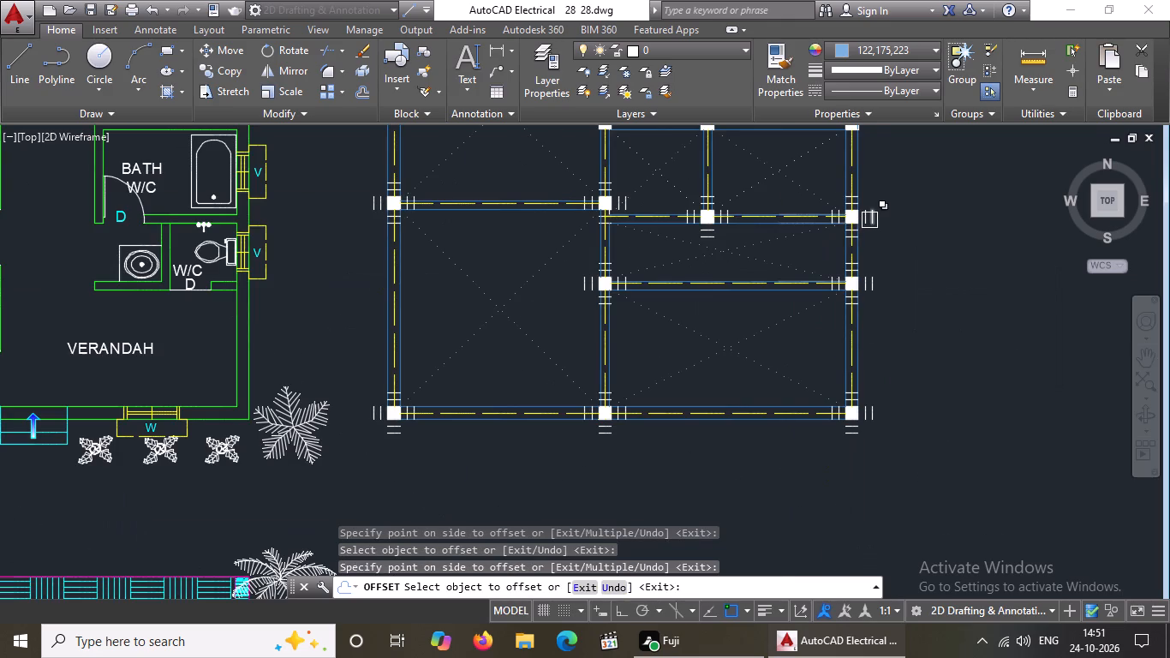
{"action": "middle_click_drag", "start_coordinate": [872, 218], "coordinate": [876, 324]}
{"action": "scroll", "coordinate": [582, 244], "scroll_direction": "up", "scroll_amount": 3}
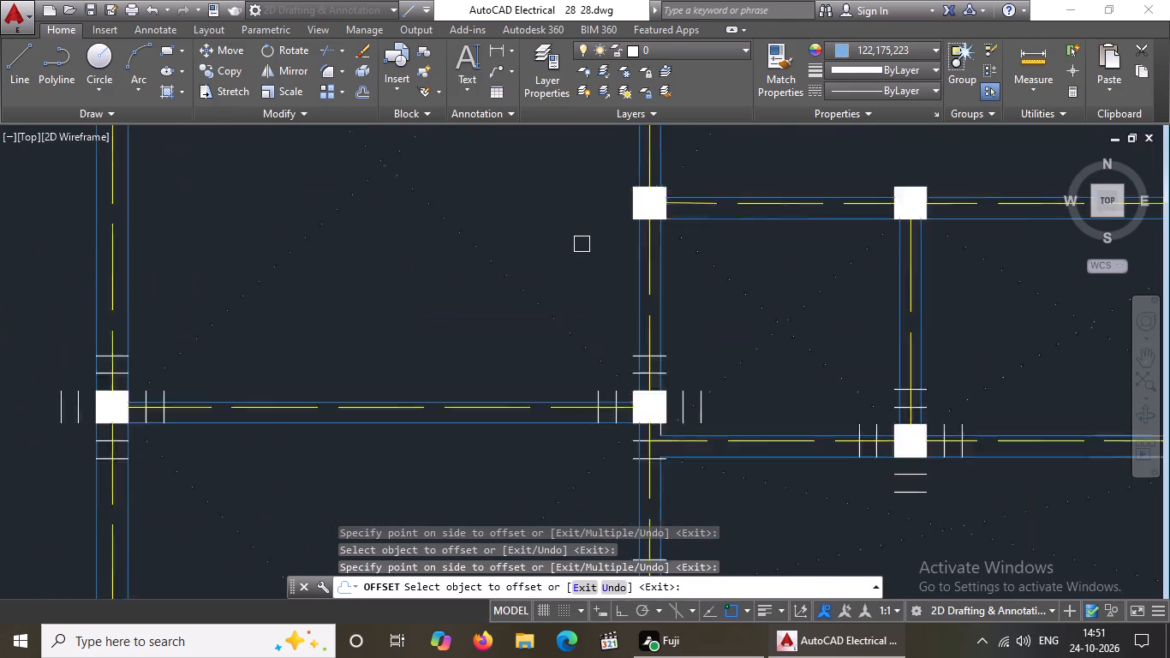
{"action": "scroll", "coordinate": [700, 215], "scroll_direction": "up", "scroll_amount": 2}
{"action": "left_click_drag", "start_coordinate": [693, 184], "coordinate": [693, 265]}
{"action": "left_click", "coordinate": [692, 265]}
{"action": "left_click_drag", "start_coordinate": [691, 258], "coordinate": [706, 321]}
{"action": "left_click", "coordinate": [706, 321]}
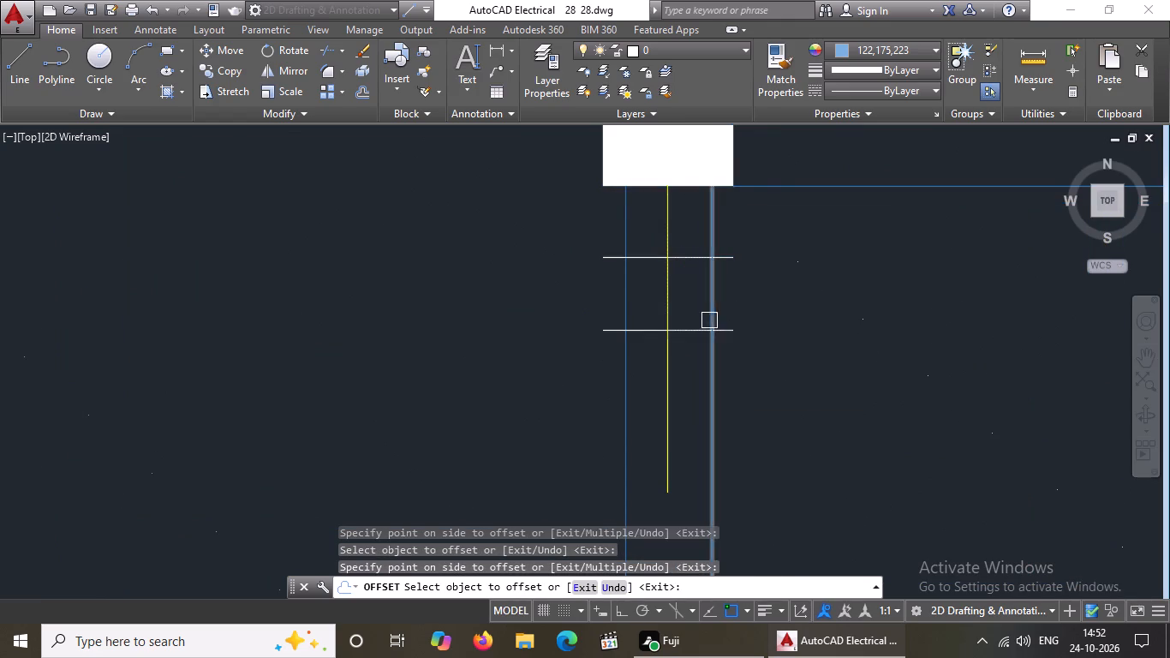
{"action": "scroll", "coordinate": [714, 314], "scroll_direction": "down", "scroll_amount": 4}
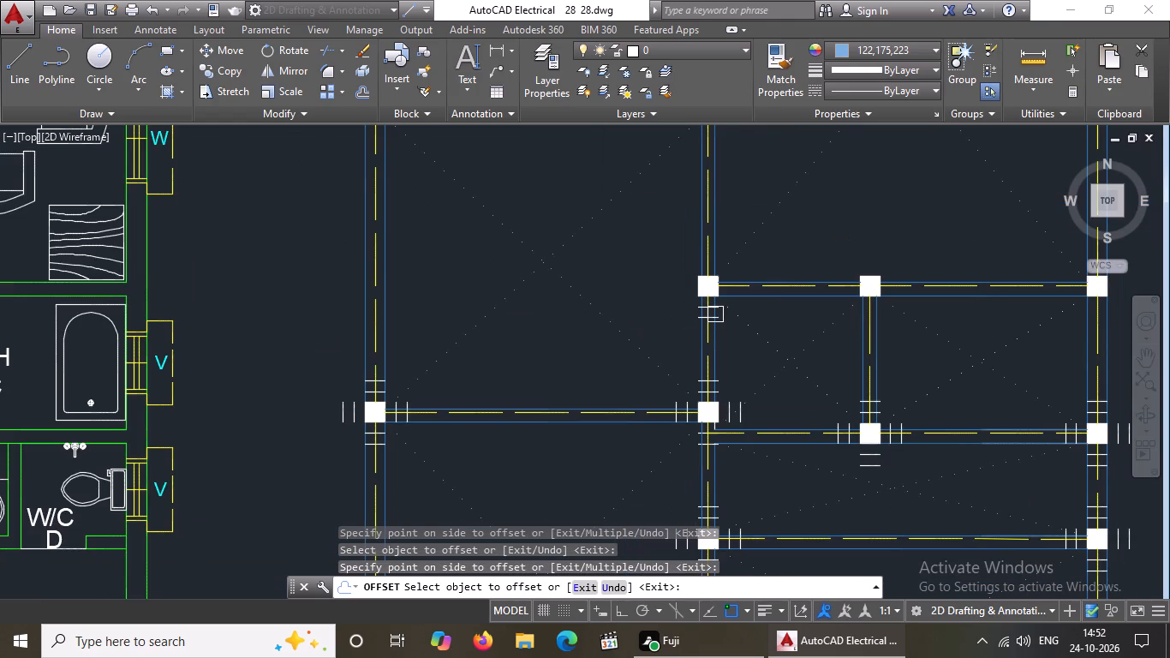
{"action": "scroll", "coordinate": [713, 275], "scroll_direction": "up", "scroll_amount": 3}
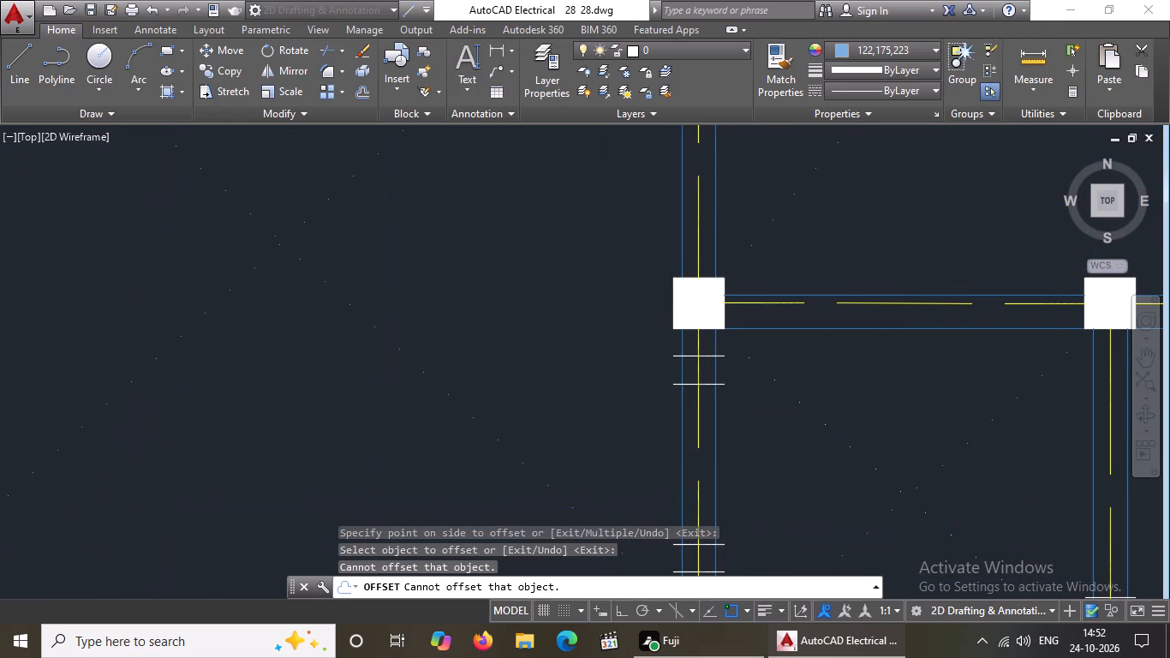
{"action": "scroll", "coordinate": [663, 307], "scroll_direction": "up", "scroll_amount": 1}
{"action": "left_click", "coordinate": [684, 294]}
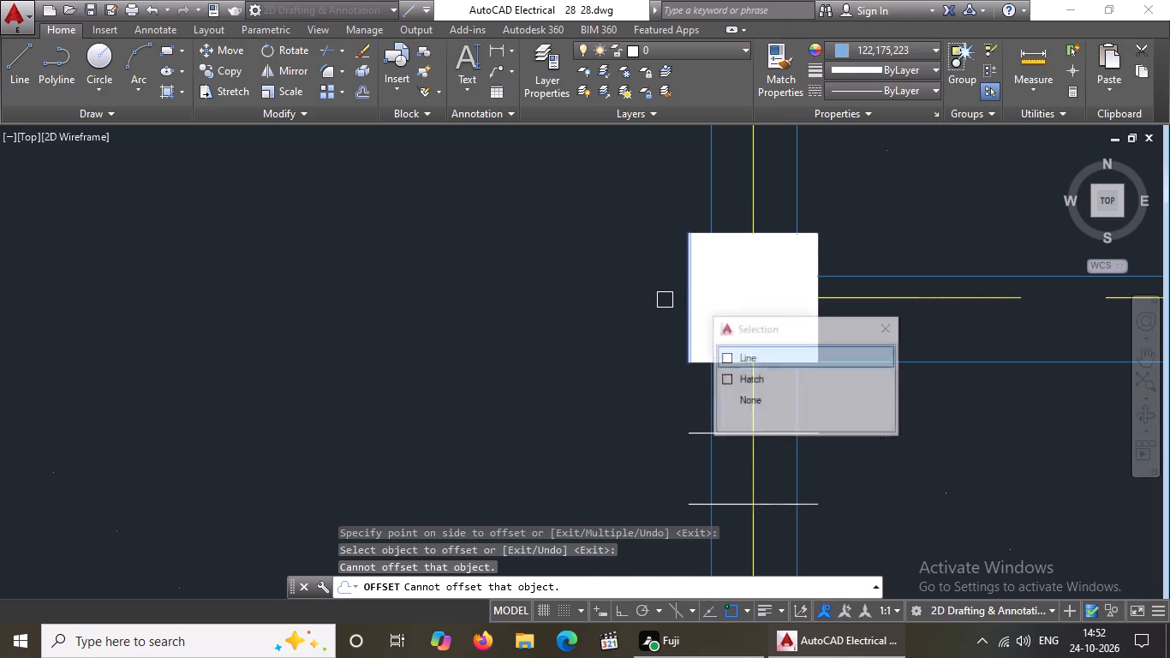
{"action": "left_click", "coordinate": [665, 300]}
{"action": "left_click", "coordinate": [613, 312]}
{"action": "left_click", "coordinate": [600, 321]}
Offset the north and east edges of that same west-end column outward twice each at 5" spacing.
{"action": "scroll", "coordinate": [701, 296], "scroll_direction": "down", "scroll_amount": 5}
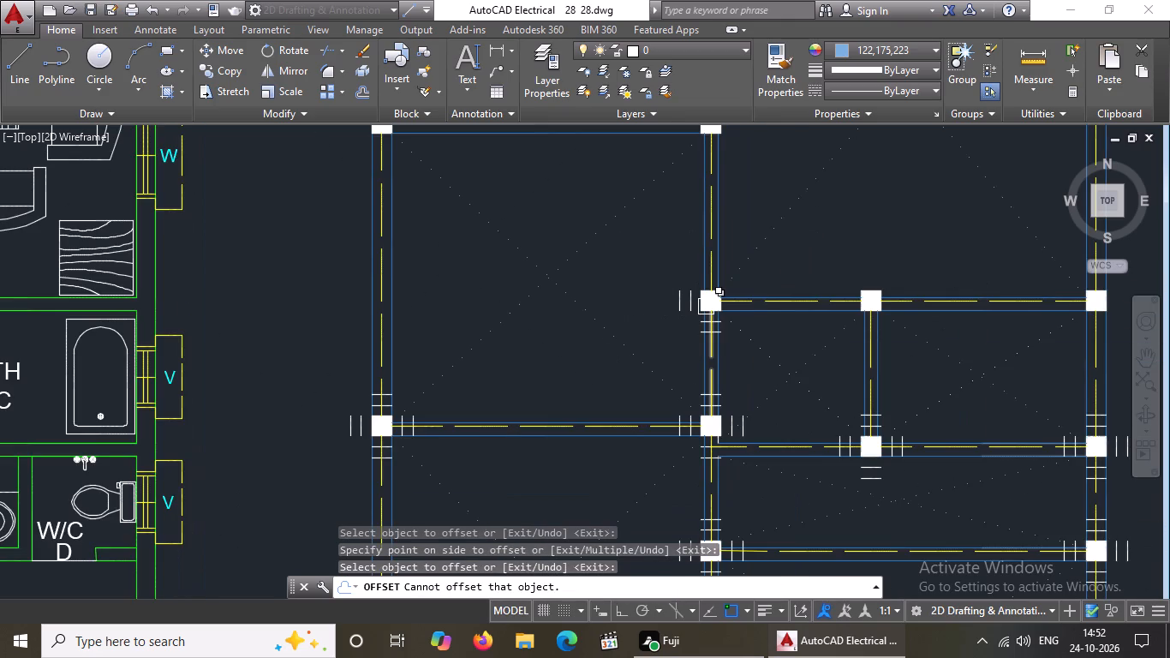
{"action": "scroll", "coordinate": [706, 307], "scroll_direction": "down", "scroll_amount": 2}
{"action": "scroll", "coordinate": [705, 288], "scroll_direction": "up", "scroll_amount": 6}
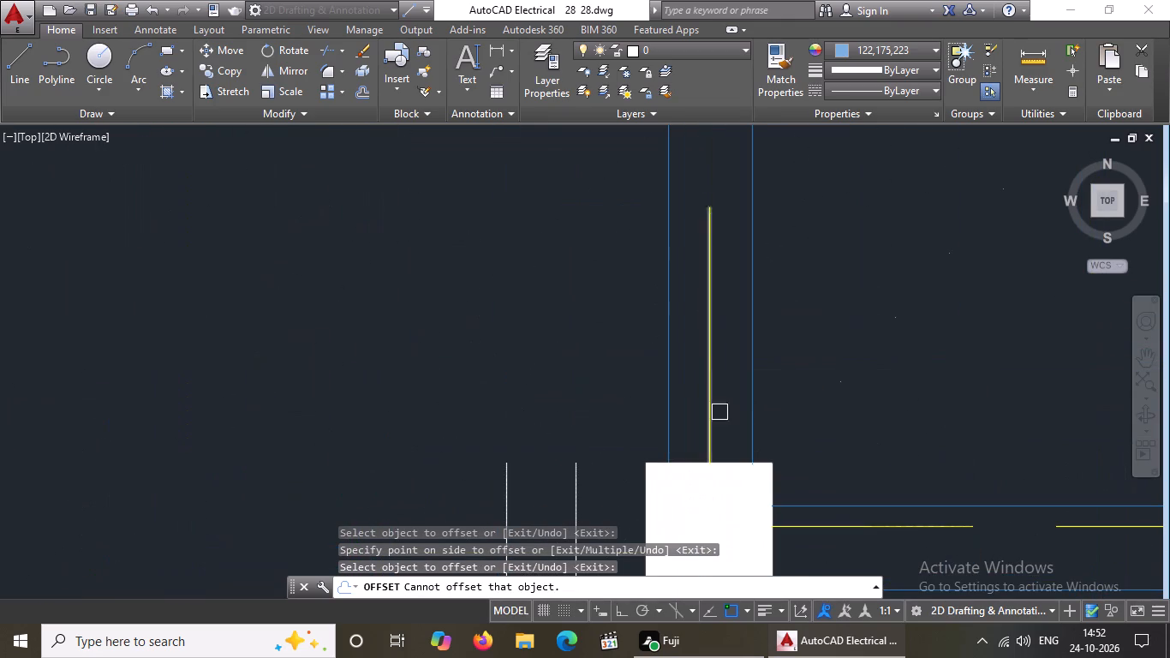
{"action": "left_click", "coordinate": [733, 460]}
{"action": "left_click", "coordinate": [732, 418]}
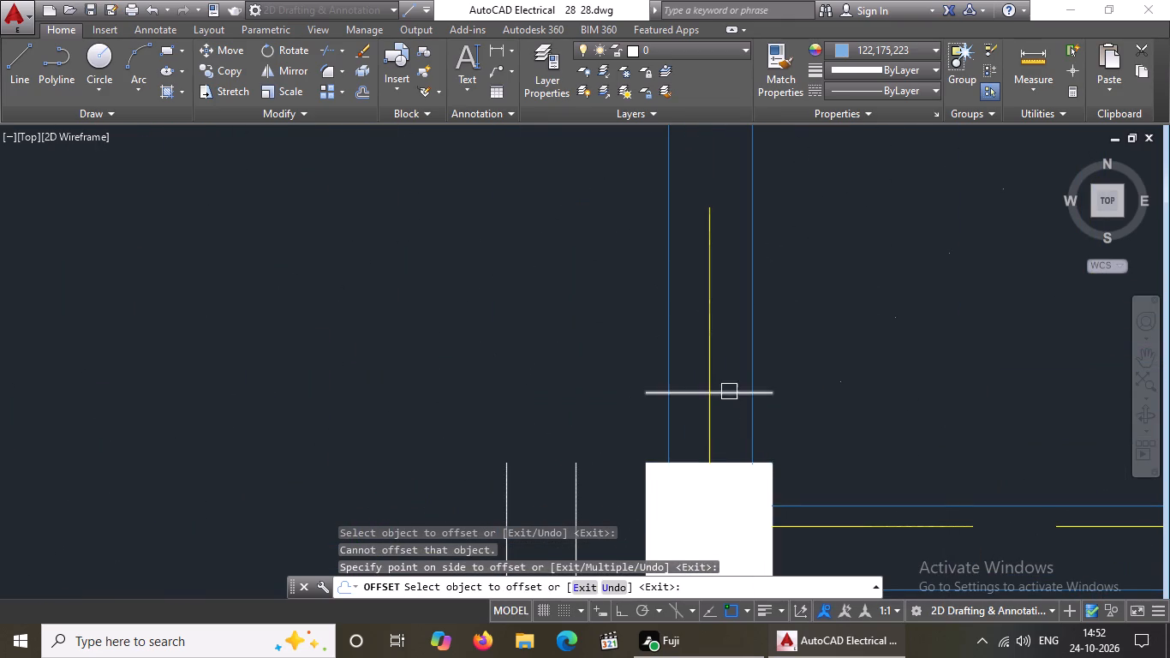
{"action": "left_click", "coordinate": [729, 391]}
{"action": "left_click", "coordinate": [729, 381]}
{"action": "scroll", "coordinate": [767, 420], "scroll_direction": "down", "scroll_amount": 3}
{"action": "scroll", "coordinate": [779, 441], "scroll_direction": "up", "scroll_amount": 4}
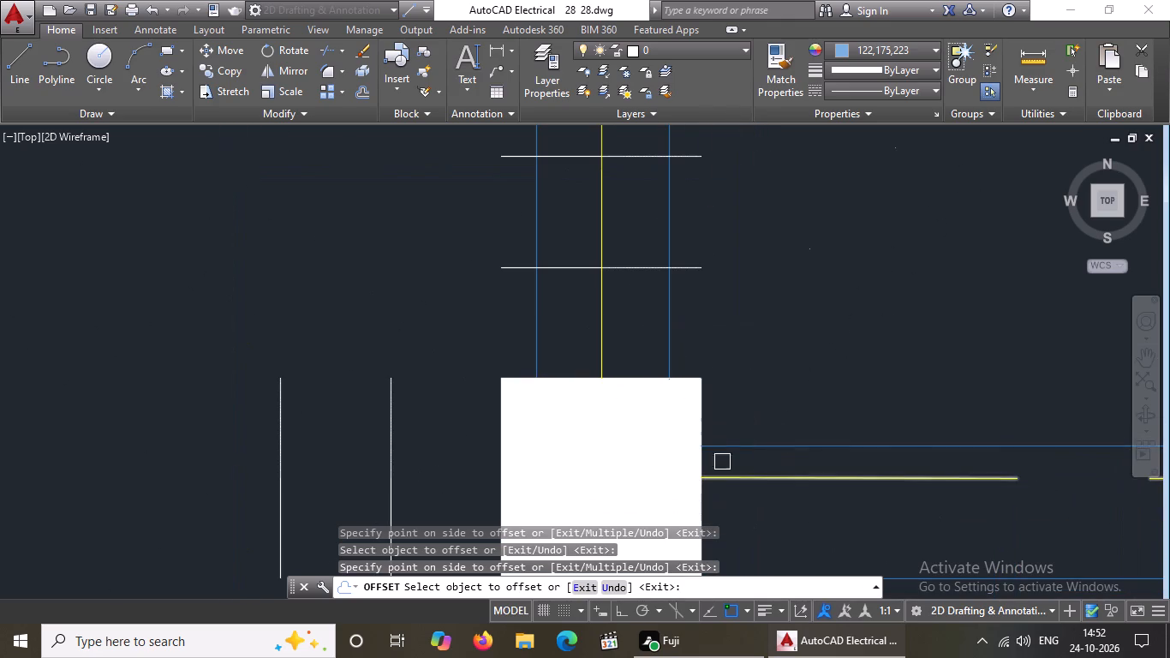
{"action": "left_click_drag", "start_coordinate": [701, 416], "coordinate": [736, 408]}
{"action": "left_click", "coordinate": [834, 396]}
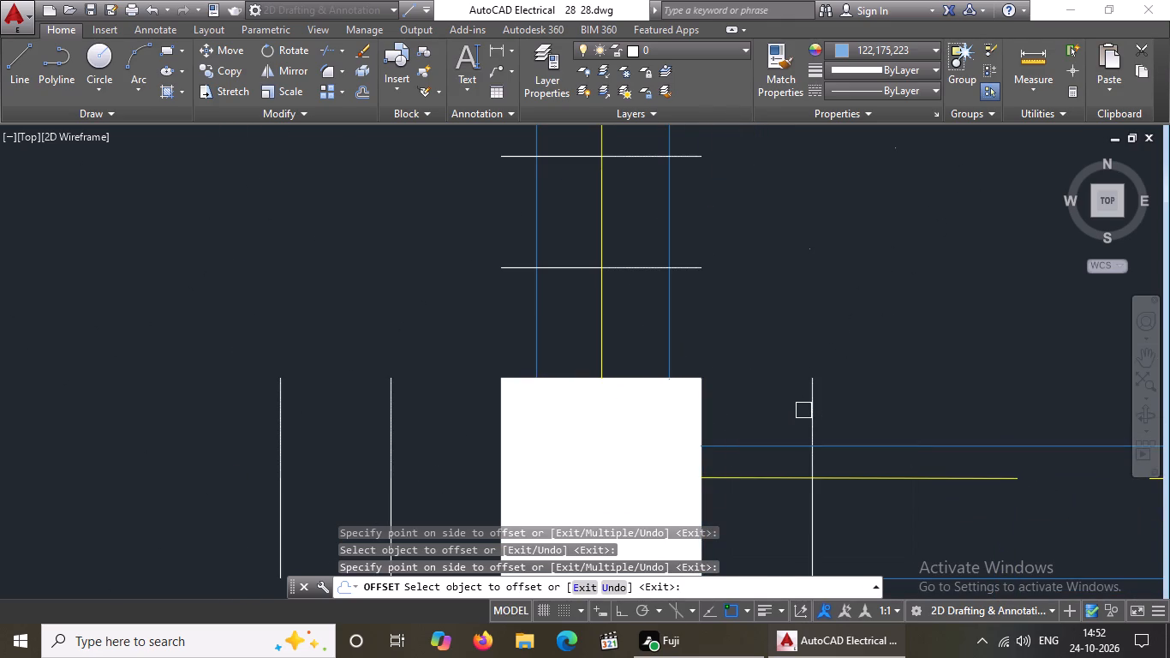
{"action": "left_click", "coordinate": [806, 409]}
{"action": "left_click", "coordinate": [836, 404]}
Offset the east and north edges of the column at the short vertical beam's north end outward twice each at 5" spacing.
{"action": "scroll", "coordinate": [845, 405], "scroll_direction": "down", "scroll_amount": 9}
{"action": "scroll", "coordinate": [946, 426], "scroll_direction": "up", "scroll_amount": 2}
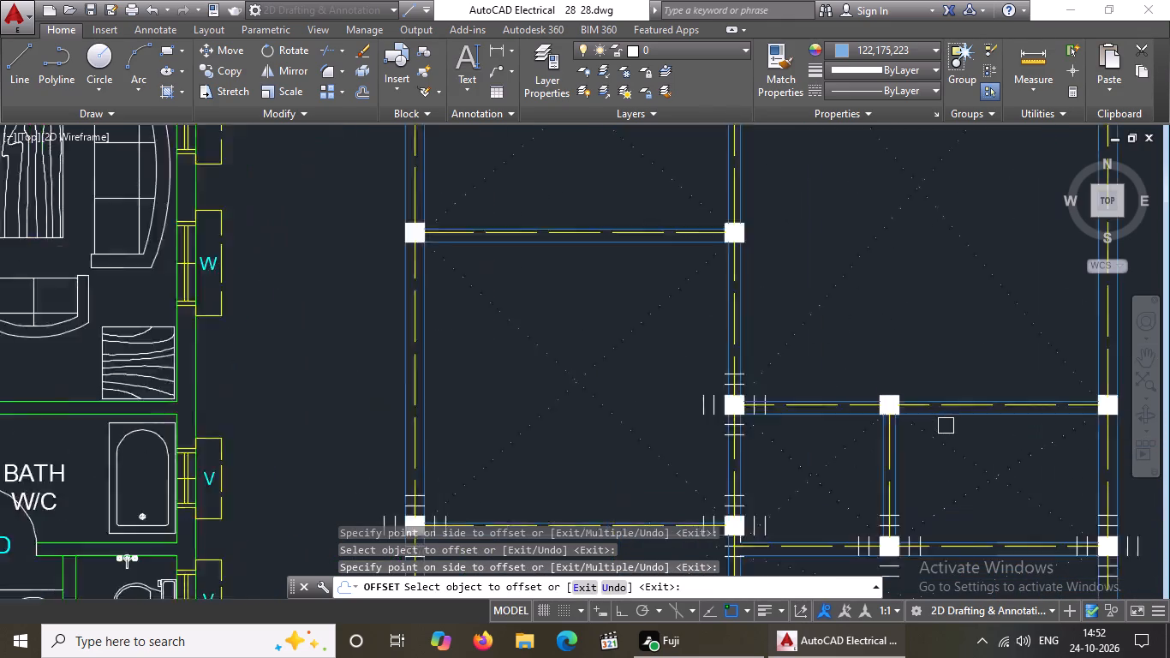
{"action": "scroll", "coordinate": [946, 426], "scroll_direction": "up", "scroll_amount": 2}
{"action": "scroll", "coordinate": [698, 380], "scroll_direction": "up", "scroll_amount": 1}
{"action": "left_click_drag", "start_coordinate": [778, 350], "coordinate": [815, 346]}
{"action": "left_click", "coordinate": [885, 344]}
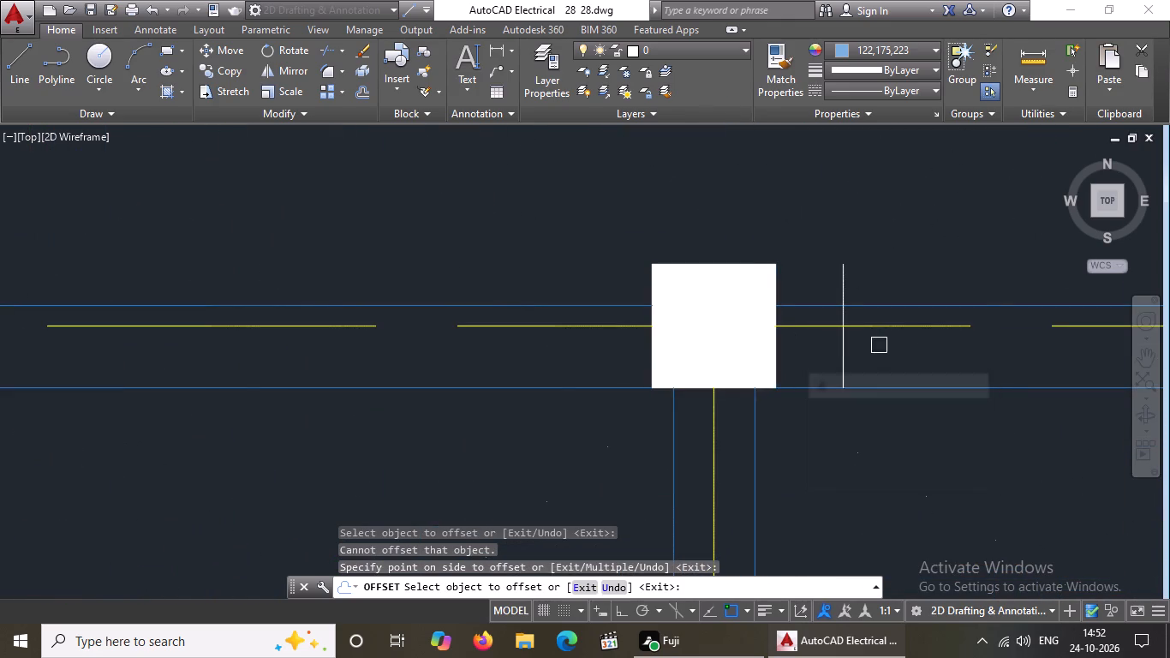
{"action": "left_click_drag", "start_coordinate": [835, 352], "coordinate": [853, 349]}
{"action": "left_click", "coordinate": [892, 344]}
{"action": "left_click_drag", "start_coordinate": [846, 356], "coordinate": [864, 356]}
{"action": "left_click", "coordinate": [902, 356]}
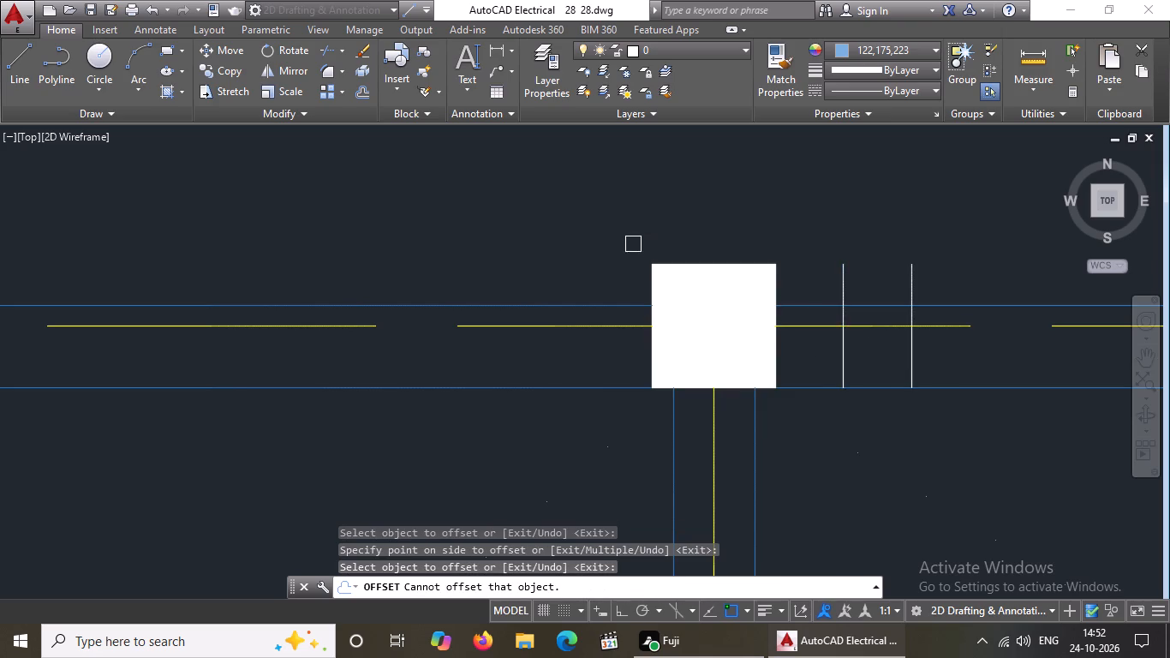
{"action": "left_click_drag", "start_coordinate": [700, 262], "coordinate": [702, 254]}
{"action": "left_click", "coordinate": [709, 237]}
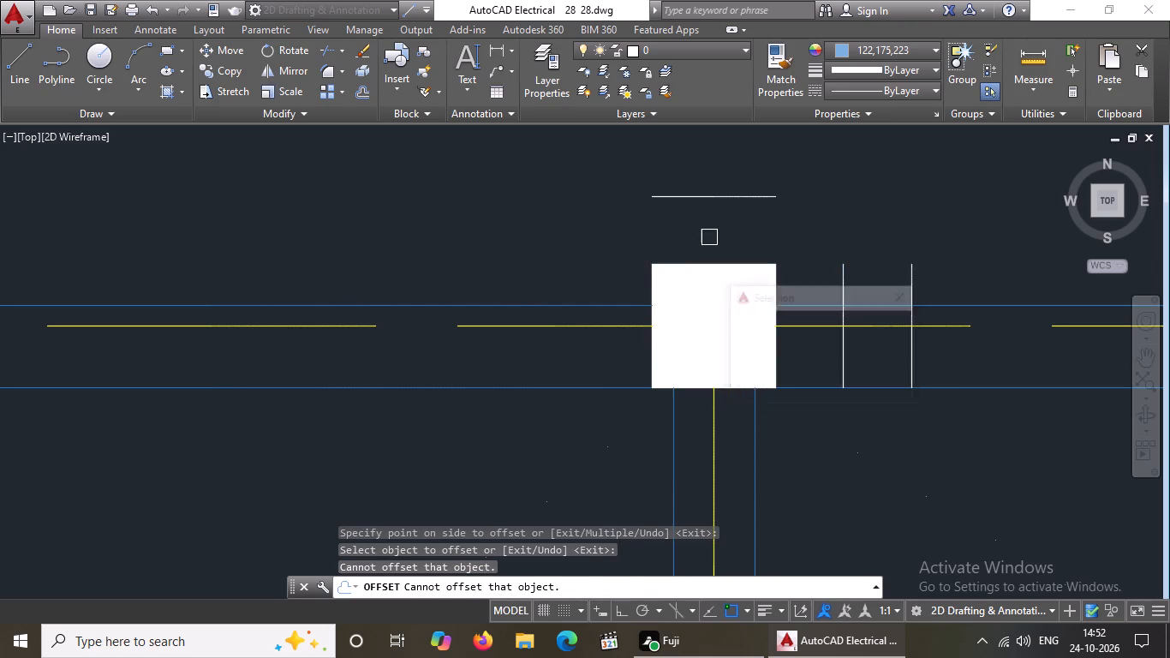
{"action": "left_click", "coordinate": [710, 196]}
{"action": "left_click", "coordinate": [715, 157]}
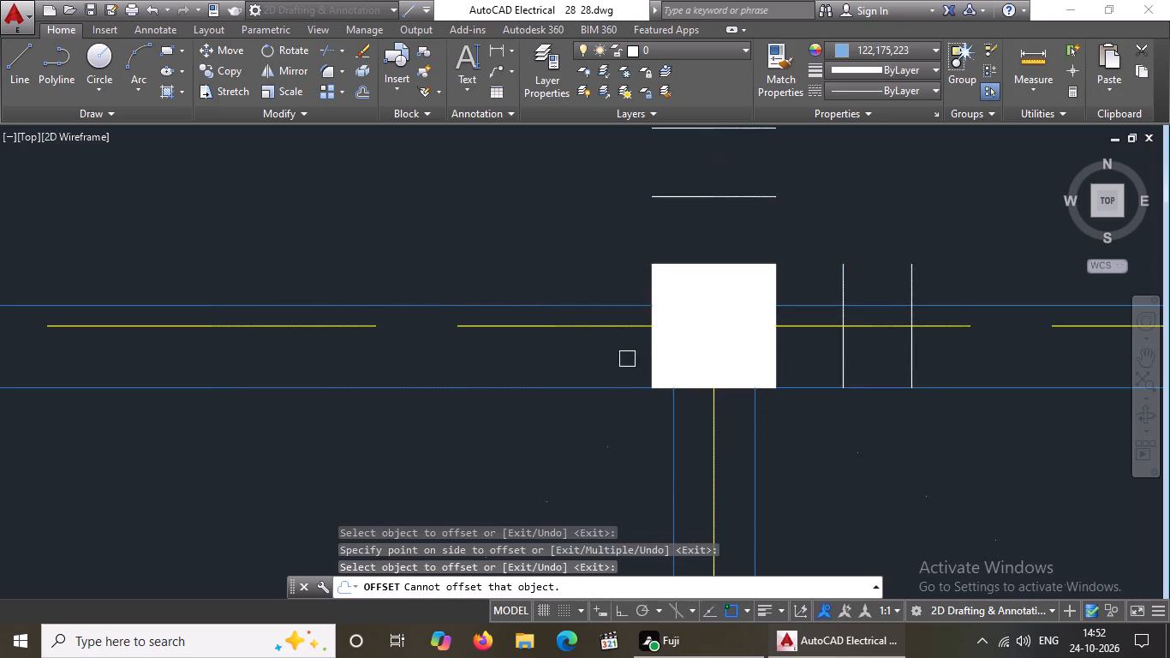
Offset the west and south edges of that same column outward twice each at 5" spacing.
{"action": "left_click", "coordinate": [653, 353]}
{"action": "left_click", "coordinate": [618, 356]}
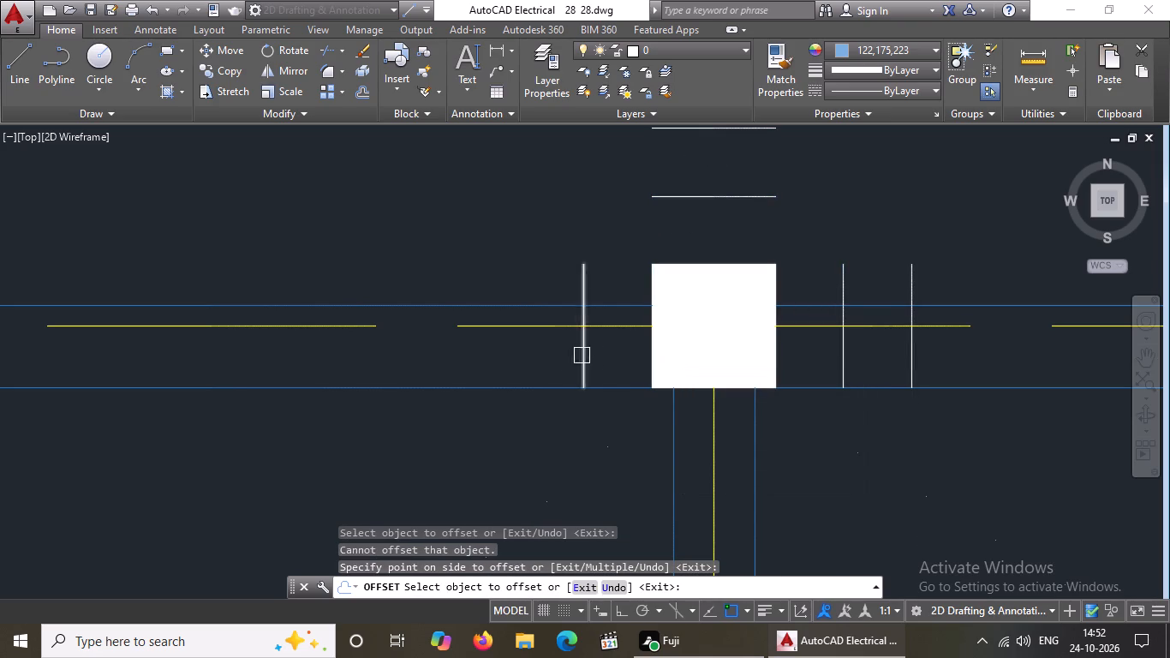
{"action": "left_click_drag", "start_coordinate": [582, 356], "coordinate": [571, 359]}
{"action": "left_click", "coordinate": [564, 361]}
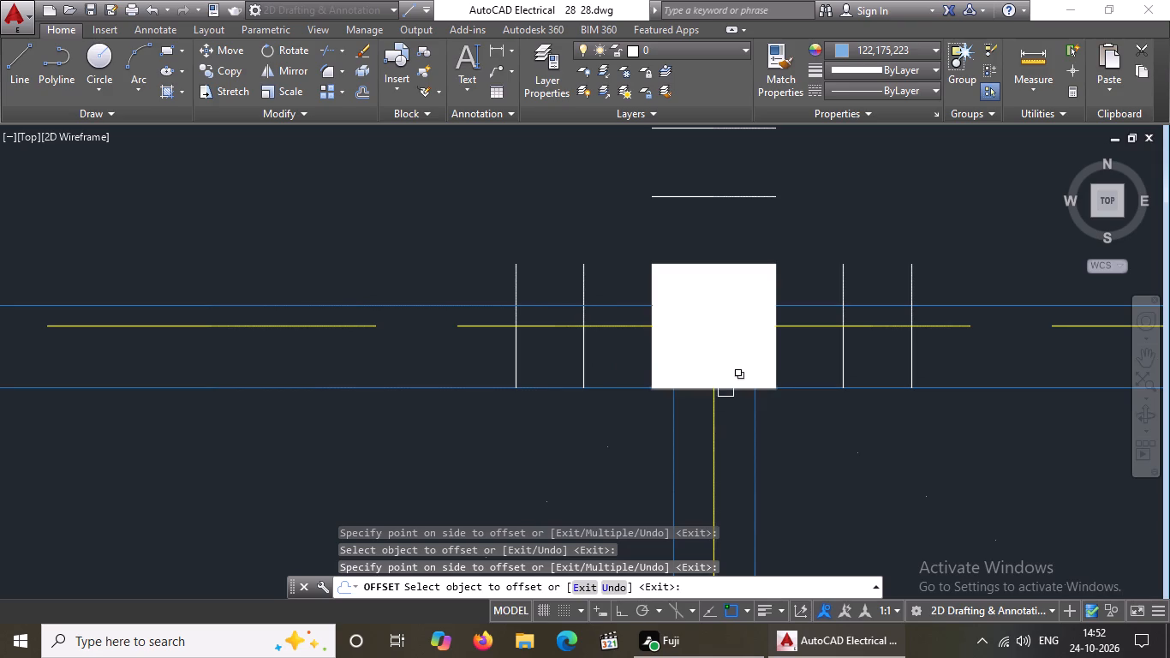
{"action": "left_click", "coordinate": [725, 389]}
{"action": "left_click", "coordinate": [725, 432]}
{"action": "left_click", "coordinate": [722, 458]}
{"action": "left_click", "coordinate": [722, 477]}
Offset the south and east edges of the outer column at that horizontal beam's east end outward twice each at 5" spacing.
{"action": "scroll", "coordinate": [722, 476], "scroll_direction": "down", "scroll_amount": 4}
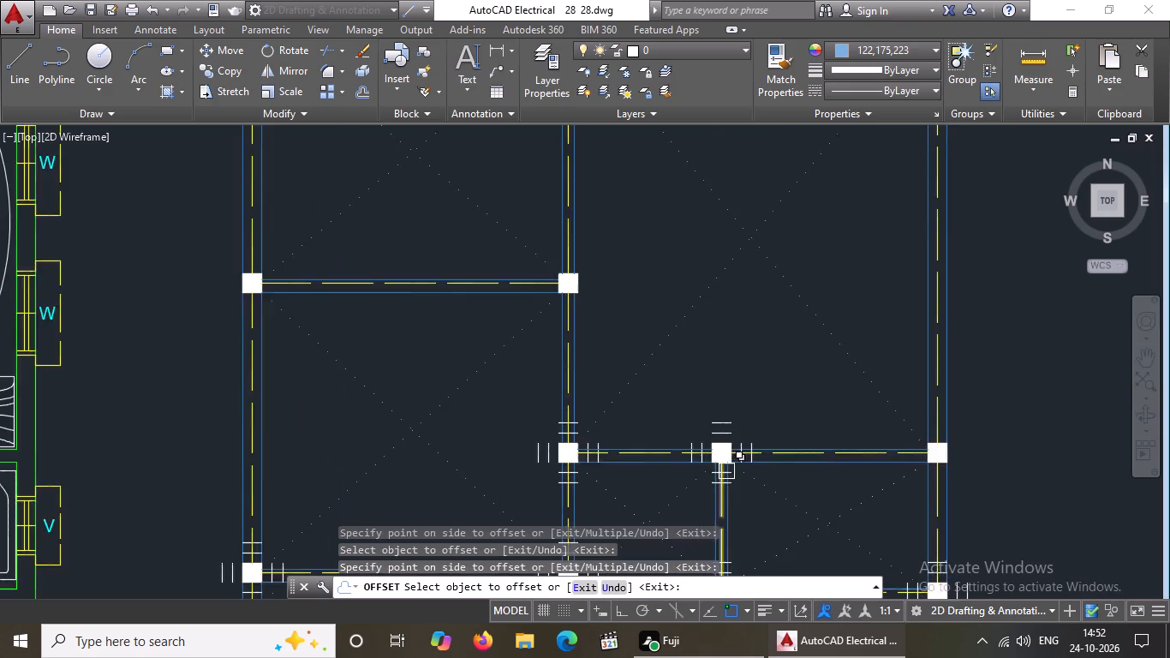
{"action": "scroll", "coordinate": [726, 469], "scroll_direction": "down", "scroll_amount": 3}
{"action": "scroll", "coordinate": [753, 478], "scroll_direction": "up", "scroll_amount": 3}
{"action": "scroll", "coordinate": [833, 476], "scroll_direction": "up", "scroll_amount": 4}
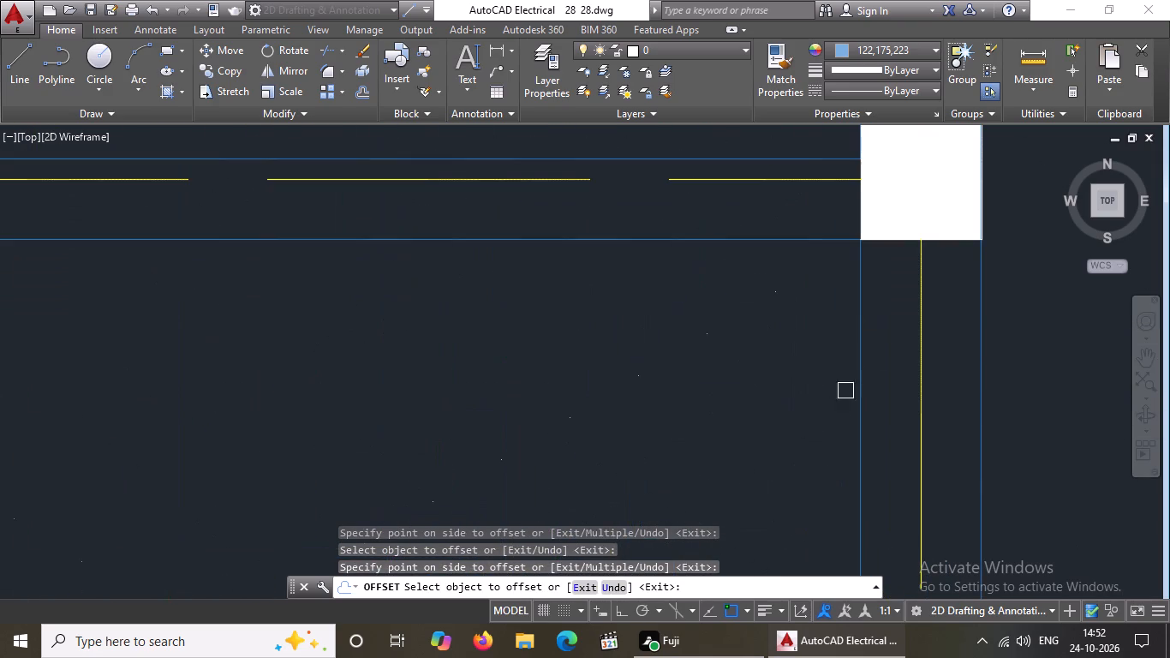
{"action": "left_click_drag", "start_coordinate": [892, 241], "coordinate": [892, 252]}
{"action": "left_click", "coordinate": [893, 313]}
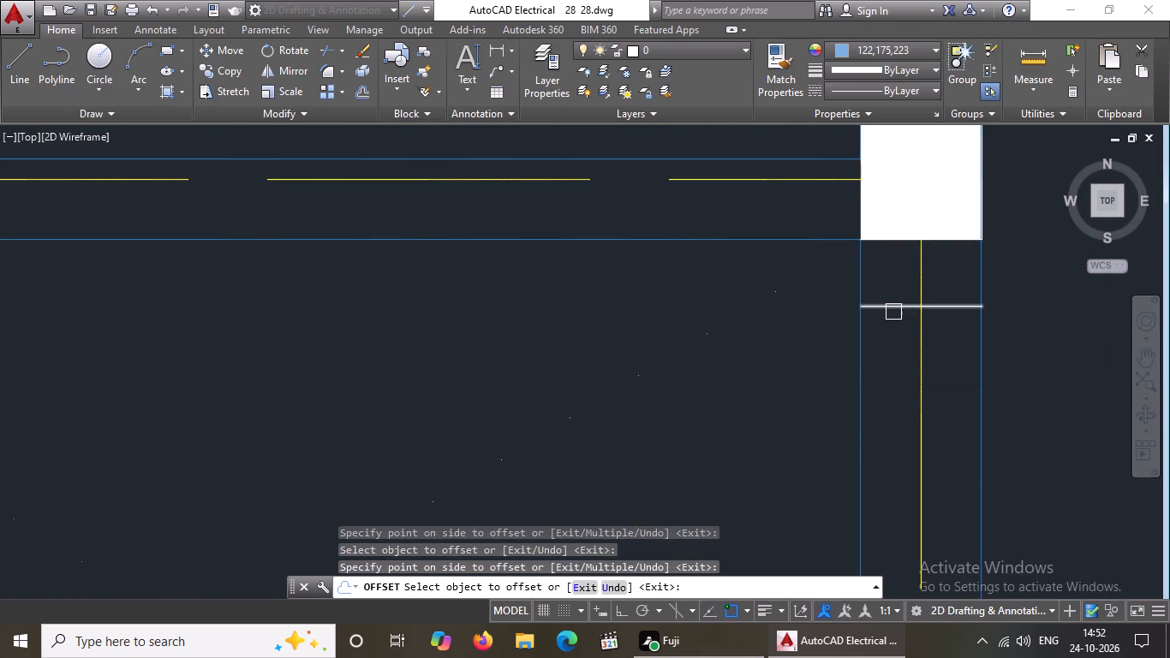
{"action": "left_click_drag", "start_coordinate": [893, 308], "coordinate": [891, 324]}
{"action": "left_click", "coordinate": [886, 359]}
{"action": "scroll", "coordinate": [893, 276], "scroll_direction": "down", "scroll_amount": 3}
{"action": "scroll", "coordinate": [928, 266], "scroll_direction": "up", "scroll_amount": 2}
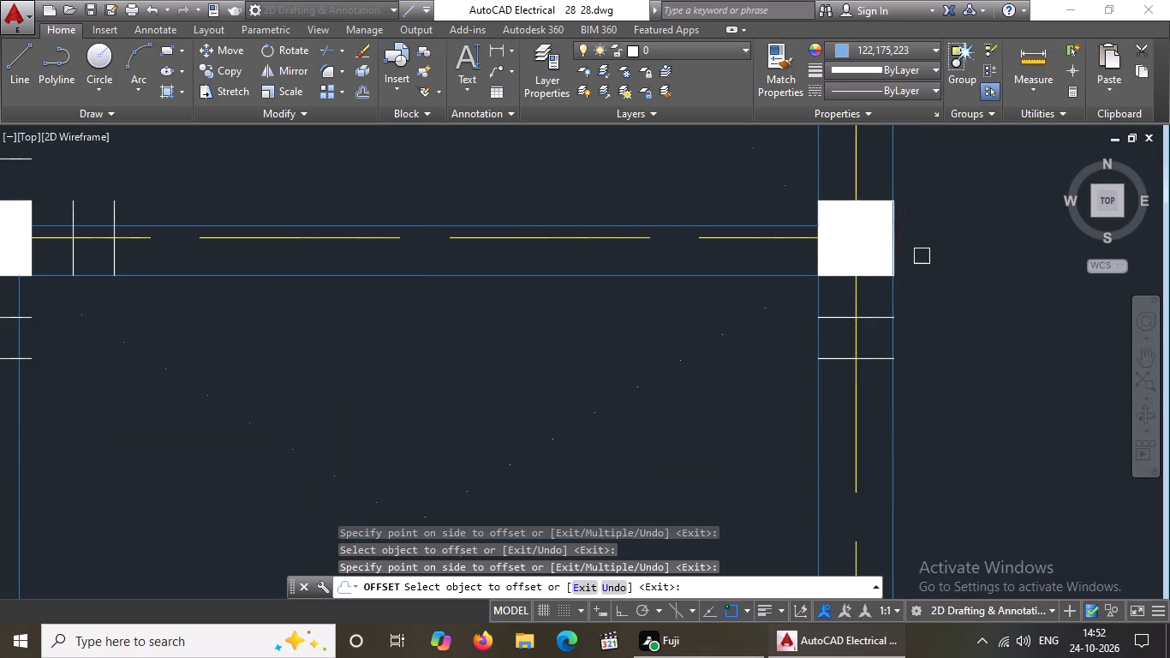
{"action": "left_click_drag", "start_coordinate": [898, 242], "coordinate": [909, 241]}
{"action": "left_click", "coordinate": [938, 235]}
{"action": "left_click_drag", "start_coordinate": [934, 245], "coordinate": [951, 242]}
{"action": "left_click", "coordinate": [967, 238]}
Offset the west and north edges of that same east-end outer column outward twice each at 5" spacing.
{"action": "scroll", "coordinate": [927, 263], "scroll_direction": "down", "scroll_amount": 2}
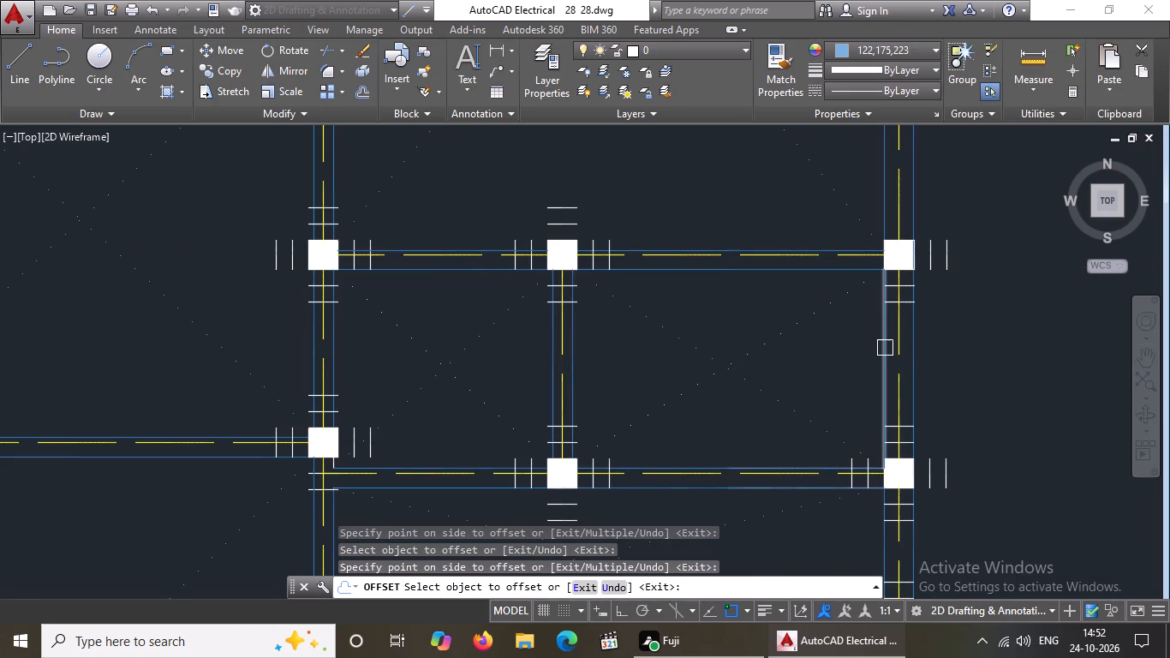
{"action": "scroll", "coordinate": [939, 254], "scroll_direction": "up", "scroll_amount": 2}
{"action": "scroll", "coordinate": [852, 256], "scroll_direction": "up", "scroll_amount": 2}
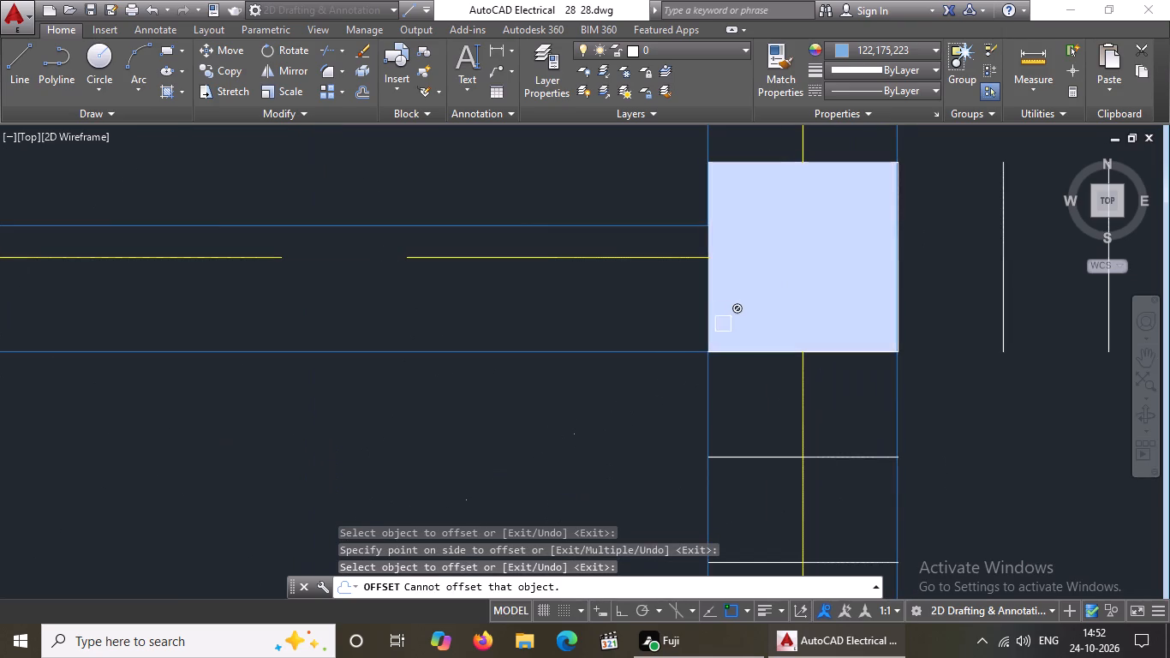
{"action": "left_click", "coordinate": [705, 289]}
{"action": "left_click_drag", "start_coordinate": [572, 289], "coordinate": [592, 281]}
{"action": "left_click_drag", "start_coordinate": [605, 285], "coordinate": [594, 289]}
{"action": "left_click", "coordinate": [545, 299]}
{"action": "scroll", "coordinate": [652, 273], "scroll_direction": "down", "scroll_amount": 4}
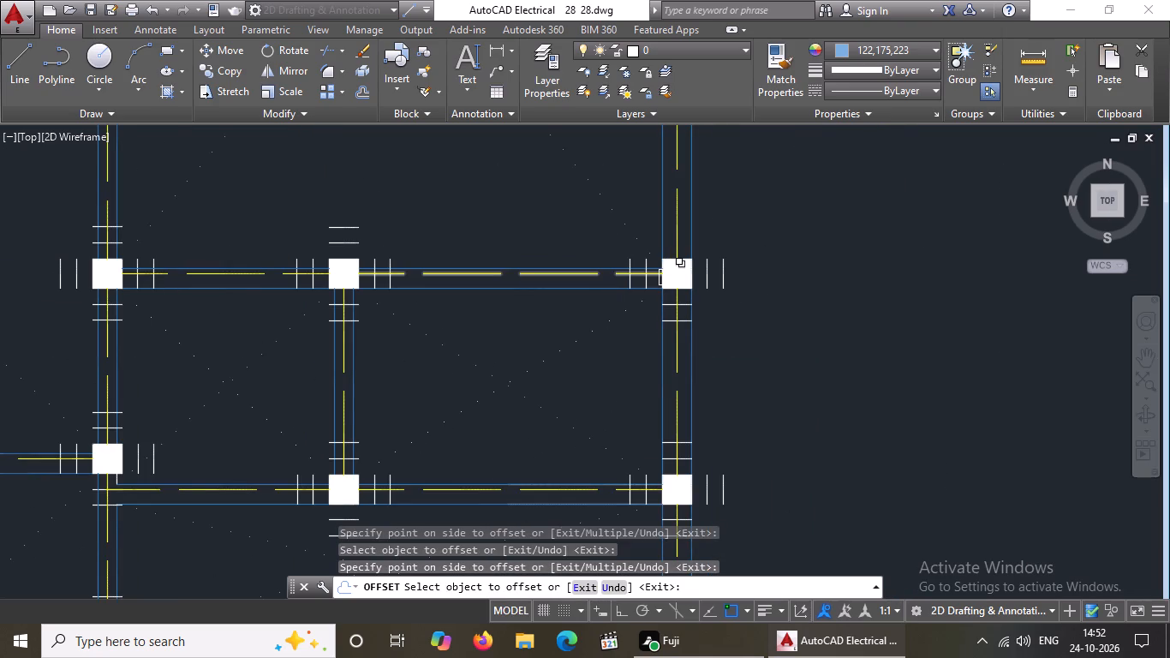
{"action": "scroll", "coordinate": [689, 235], "scroll_direction": "up", "scroll_amount": 3}
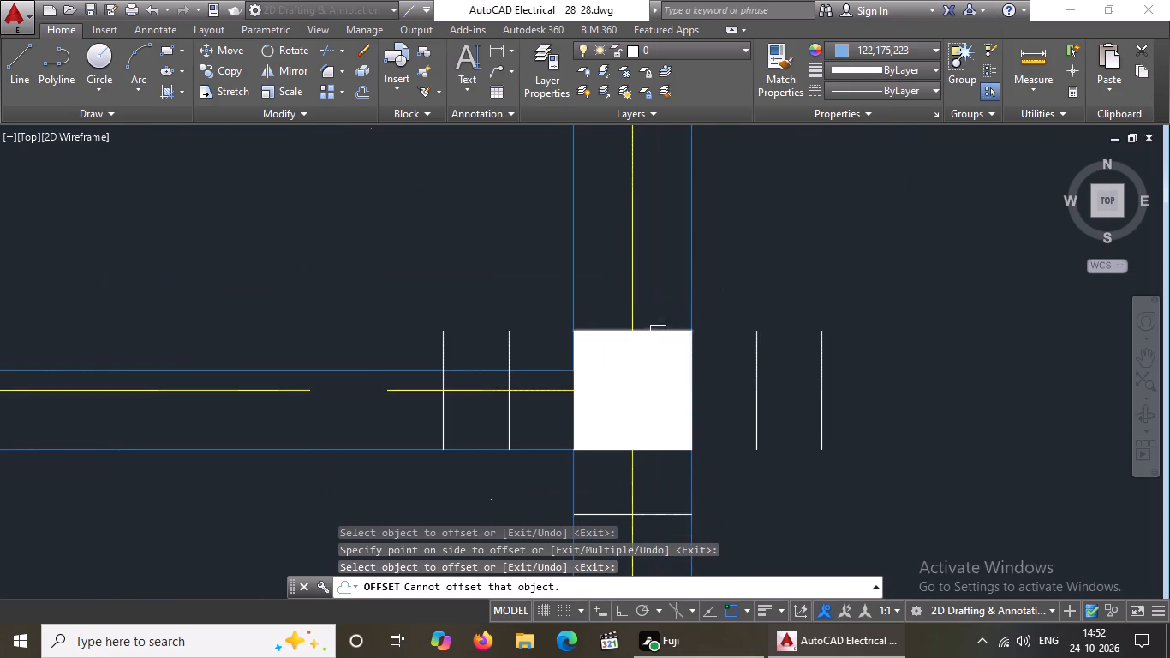
{"action": "left_click", "coordinate": [653, 324]}
{"action": "left_click", "coordinate": [662, 258]}
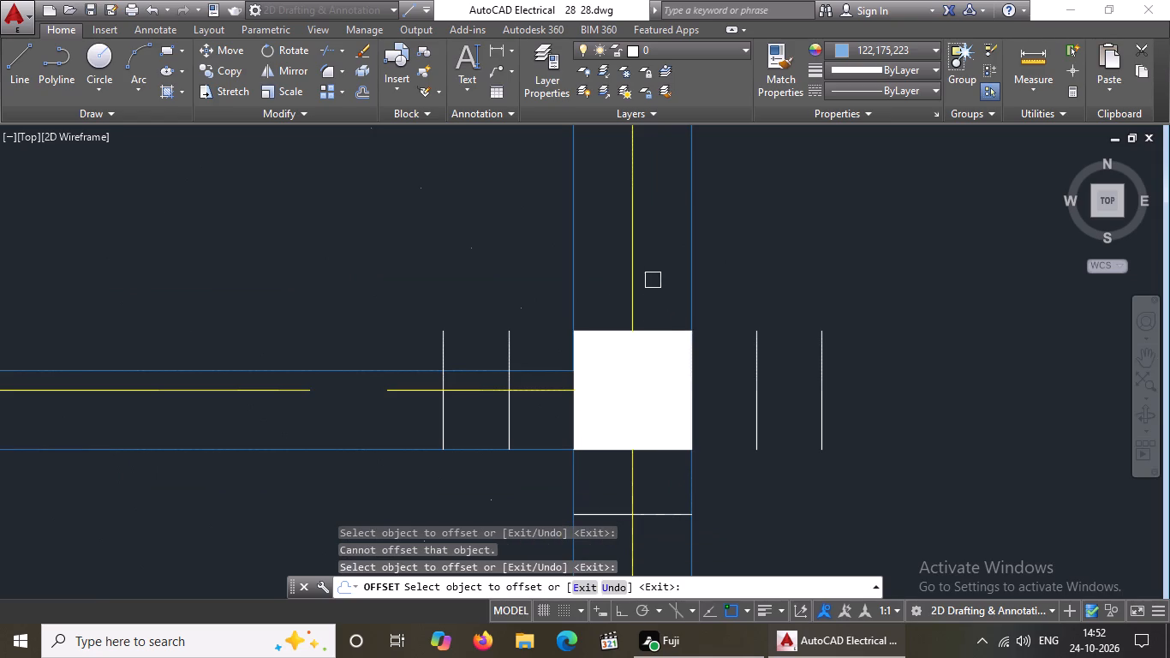
{"action": "left_click", "coordinate": [657, 329]}
{"action": "left_click", "coordinate": [656, 282]}
{"action": "left_click", "coordinate": [656, 266]}
{"action": "left_click", "coordinate": [658, 239]}
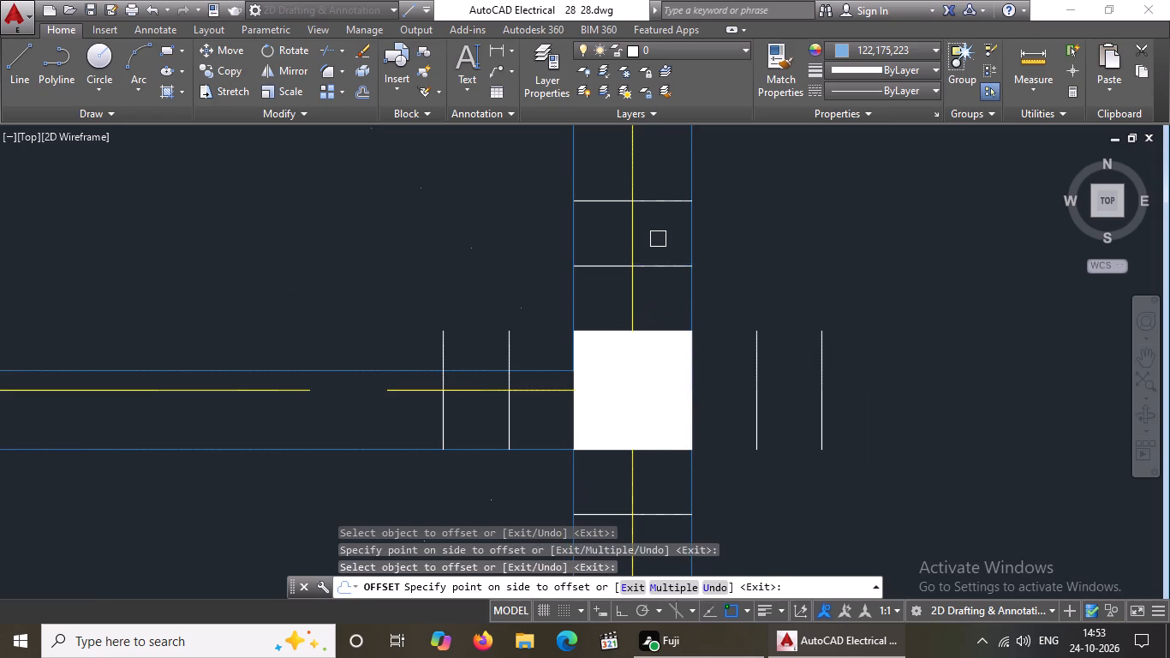
Offset the east and west edges of the inner column at the west bay's next horizontal beam north outward twice each at 5" spacing.
{"action": "scroll", "coordinate": [662, 236], "scroll_direction": "down", "scroll_amount": 6}
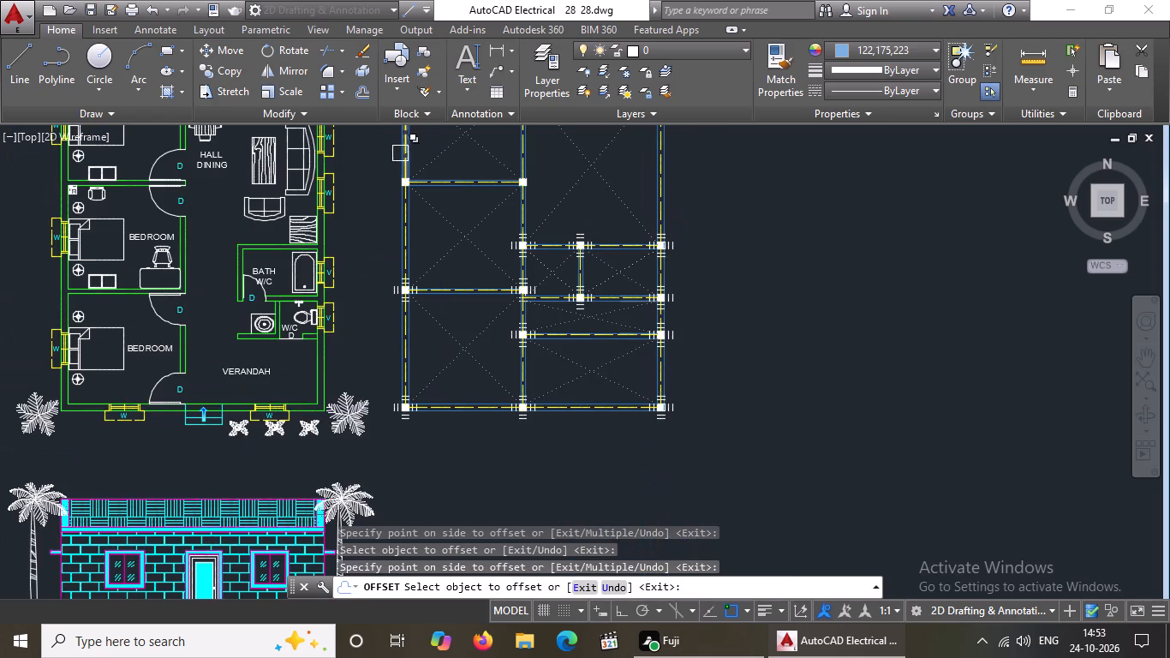
{"action": "scroll", "coordinate": [446, 152], "scroll_direction": "up", "scroll_amount": 1}
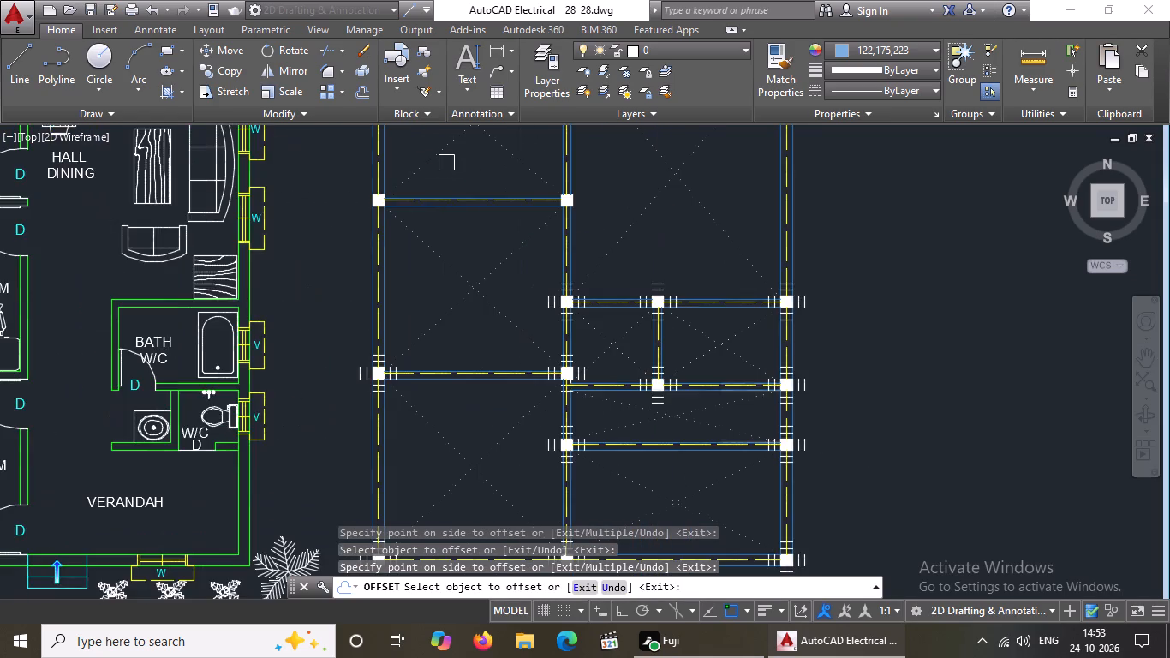
{"action": "scroll", "coordinate": [446, 169], "scroll_direction": "down", "scroll_amount": 4}
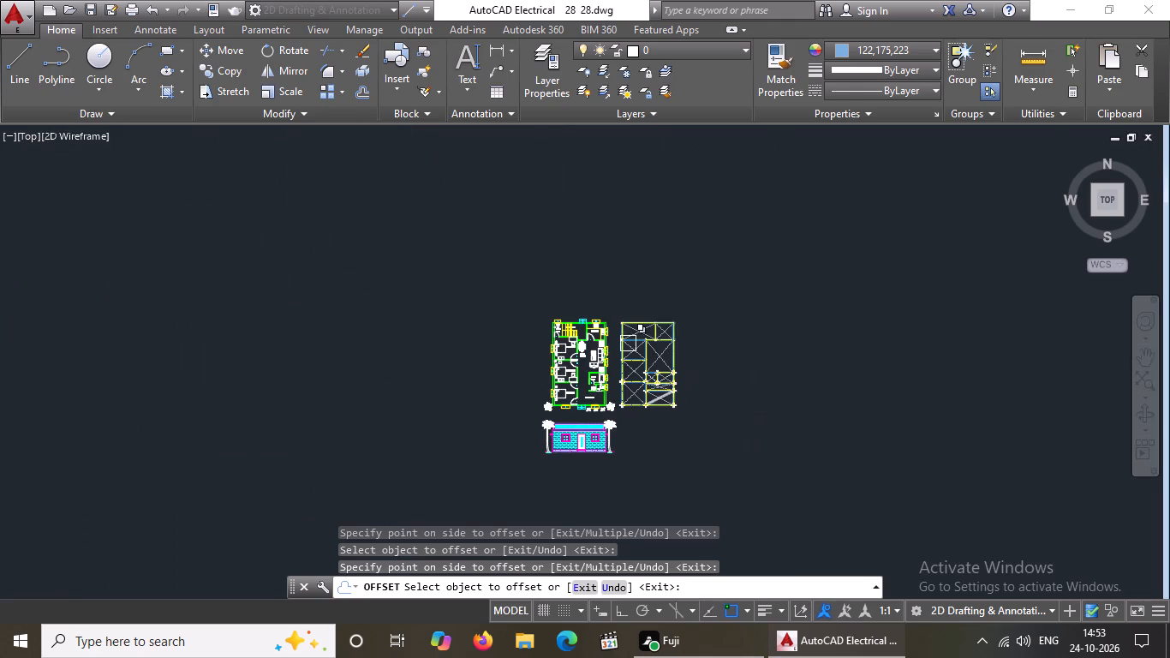
{"action": "scroll", "coordinate": [628, 344], "scroll_direction": "up", "scroll_amount": 3}
{"action": "scroll", "coordinate": [711, 416], "scroll_direction": "up", "scroll_amount": 5}
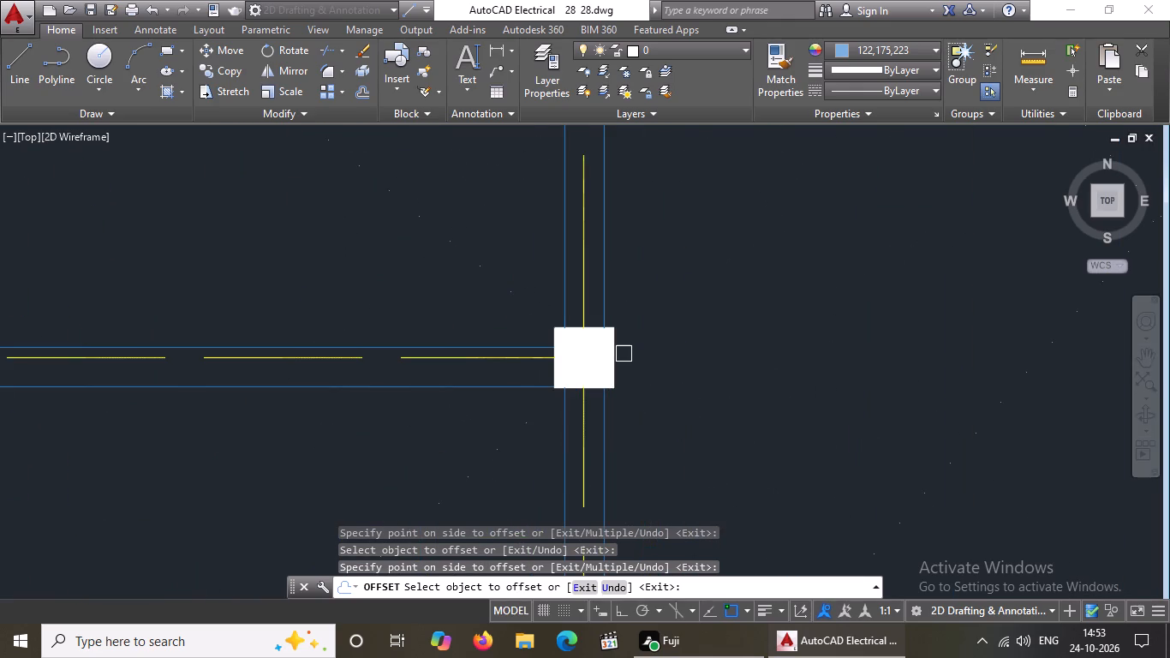
{"action": "left_click_drag", "start_coordinate": [618, 362], "coordinate": [646, 353]}
{"action": "left_click", "coordinate": [705, 341]}
{"action": "left_click_drag", "start_coordinate": [648, 367], "coordinate": [668, 363]}
{"action": "left_click", "coordinate": [719, 356]}
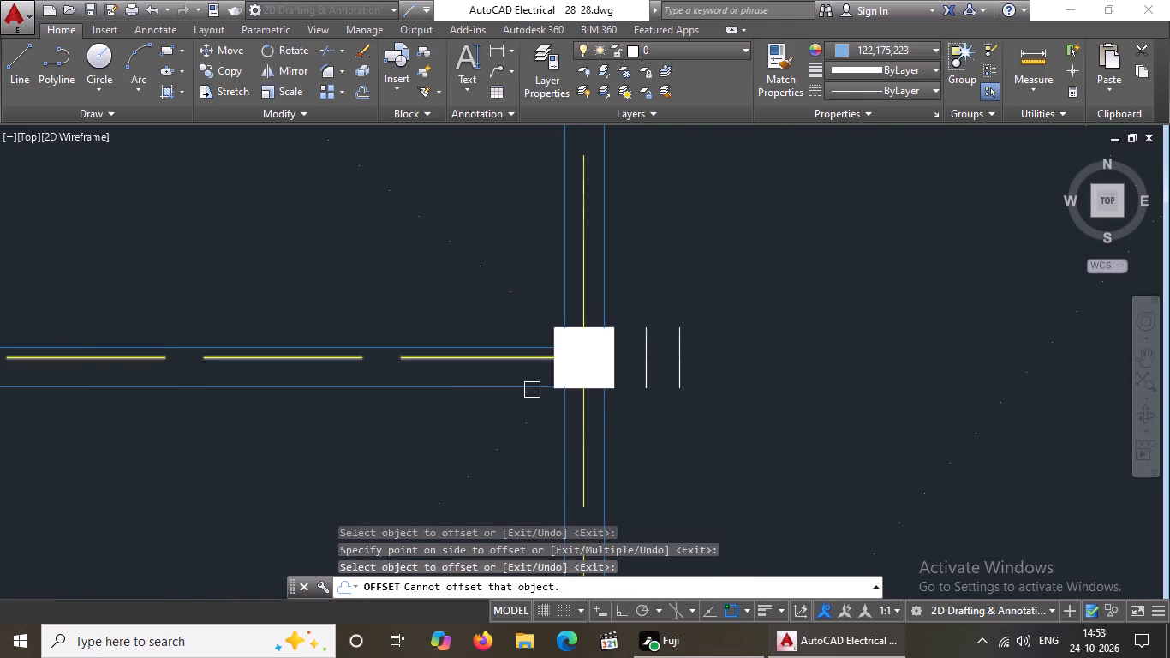
{"action": "left_click", "coordinate": [554, 370]}
{"action": "left_click", "coordinate": [528, 368]}
{"action": "left_click", "coordinate": [521, 370]}
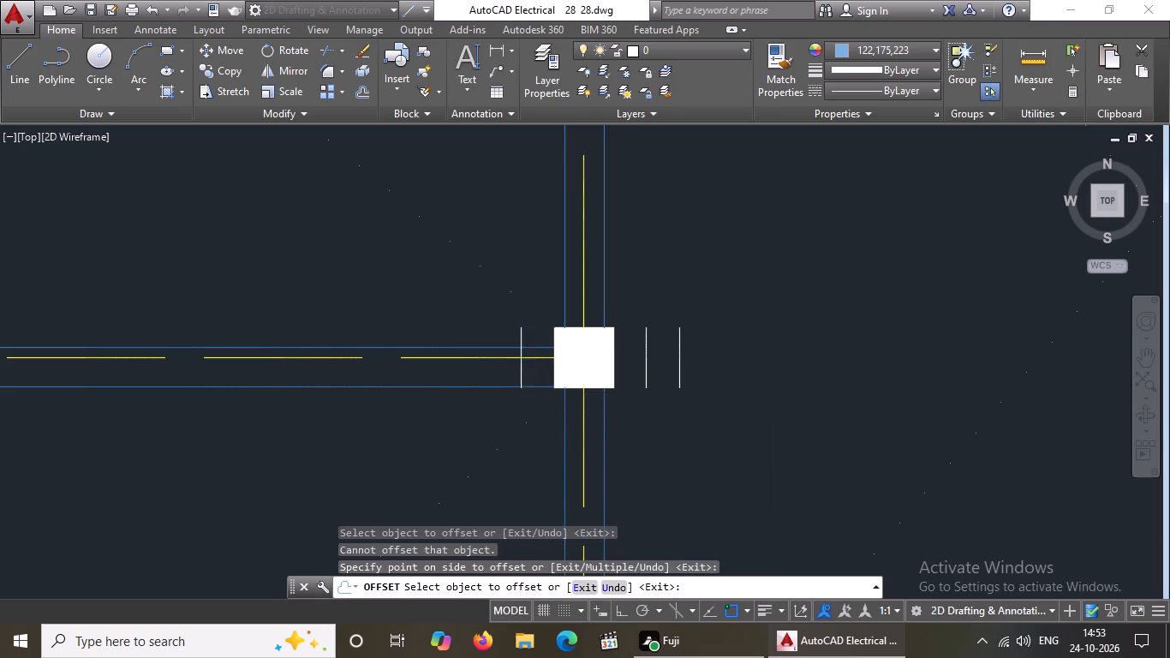
{"action": "left_click", "coordinate": [494, 370]}
Offset the north and south edges of that same inner column outward twice each at 5" spacing.
{"action": "scroll", "coordinate": [601, 318], "scroll_direction": "up", "scroll_amount": 2}
{"action": "left_click_drag", "start_coordinate": [577, 336], "coordinate": [582, 308]}
{"action": "left_click", "coordinate": [585, 285]}
{"action": "left_click", "coordinate": [585, 339]}
{"action": "left_click", "coordinate": [577, 290]}
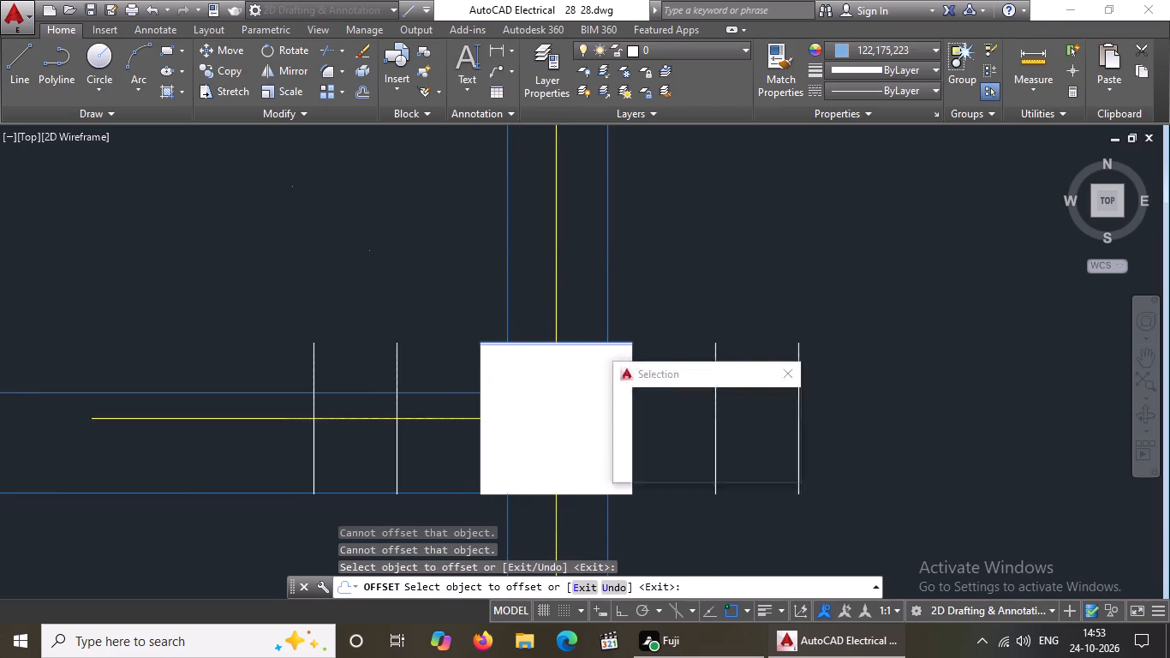
{"action": "left_click", "coordinate": [575, 259]}
{"action": "left_click", "coordinate": [576, 230]}
{"action": "scroll", "coordinate": [576, 230], "scroll_direction": "down", "scroll_amount": 4}
{"action": "scroll", "coordinate": [564, 295], "scroll_direction": "up", "scroll_amount": 2}
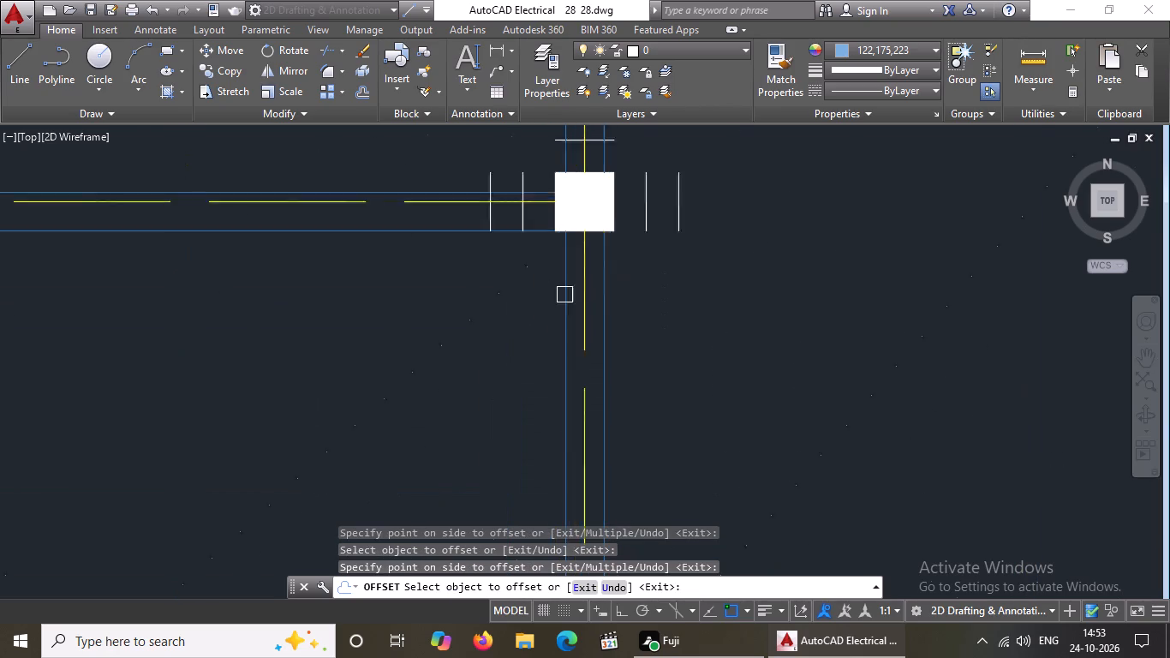
{"action": "scroll", "coordinate": [564, 295], "scroll_direction": "up", "scroll_amount": 1}
{"action": "left_click", "coordinate": [609, 198]}
{"action": "left_click", "coordinate": [609, 236]}
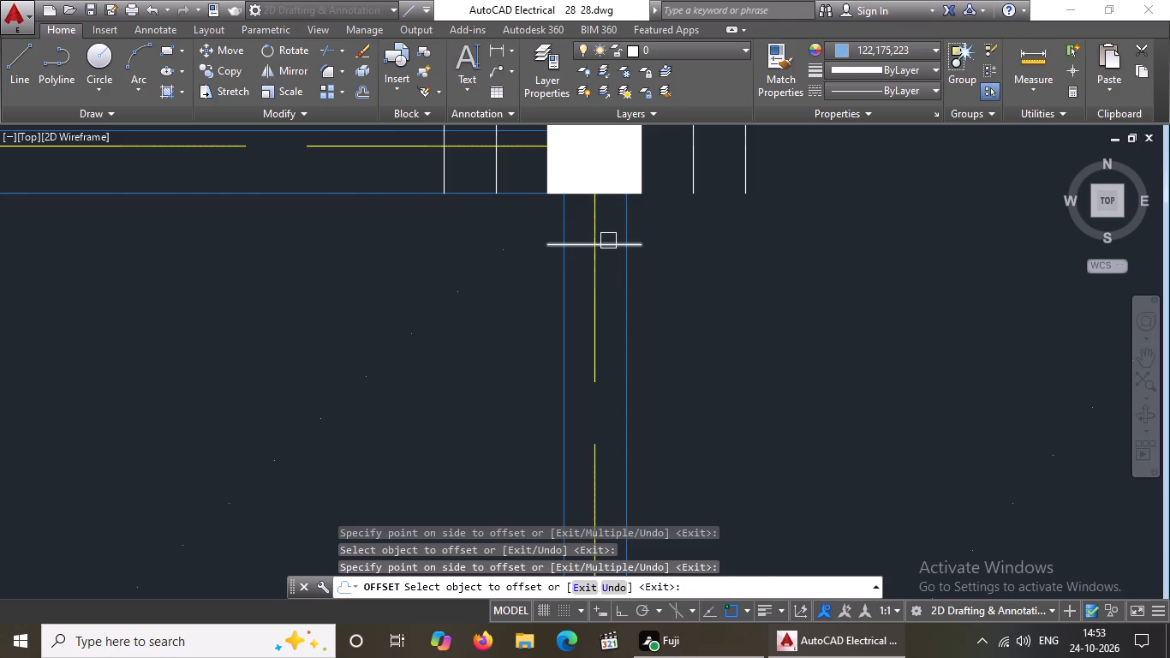
{"action": "left_click", "coordinate": [608, 243]}
{"action": "left_click", "coordinate": [608, 290]}
Offset the west and east edges of the outer column at that beam's west end outward twice each at 5" spacing.
{"action": "scroll", "coordinate": [619, 295], "scroll_direction": "down", "scroll_amount": 4}
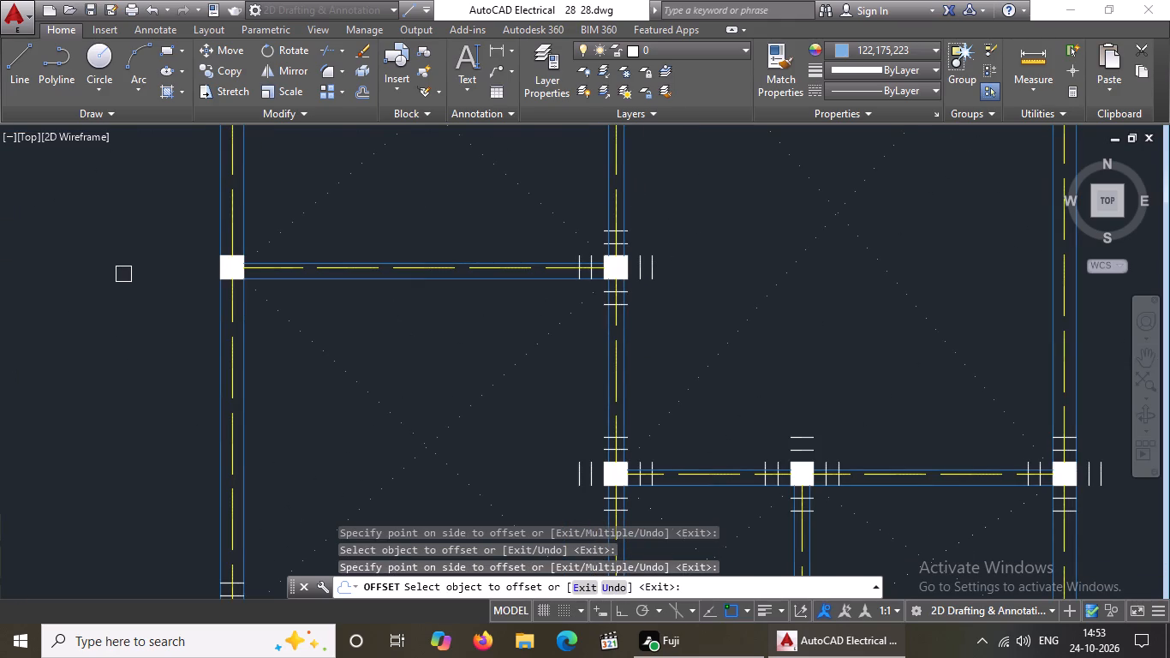
{"action": "scroll", "coordinate": [219, 260], "scroll_direction": "up", "scroll_amount": 3}
{"action": "left_click", "coordinate": [217, 285]}
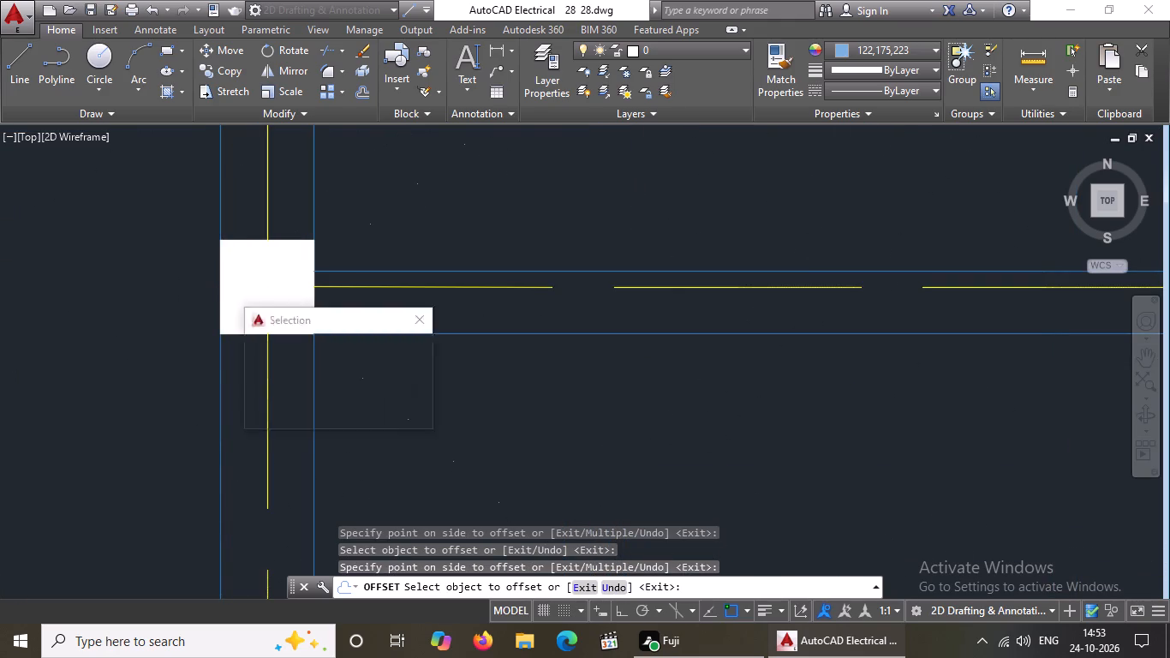
{"action": "left_click", "coordinate": [164, 288]}
{"action": "left_click_drag", "start_coordinate": [163, 293], "coordinate": [154, 292]}
{"action": "left_click_drag", "start_coordinate": [0, 286], "coordinate": [68, 282]}
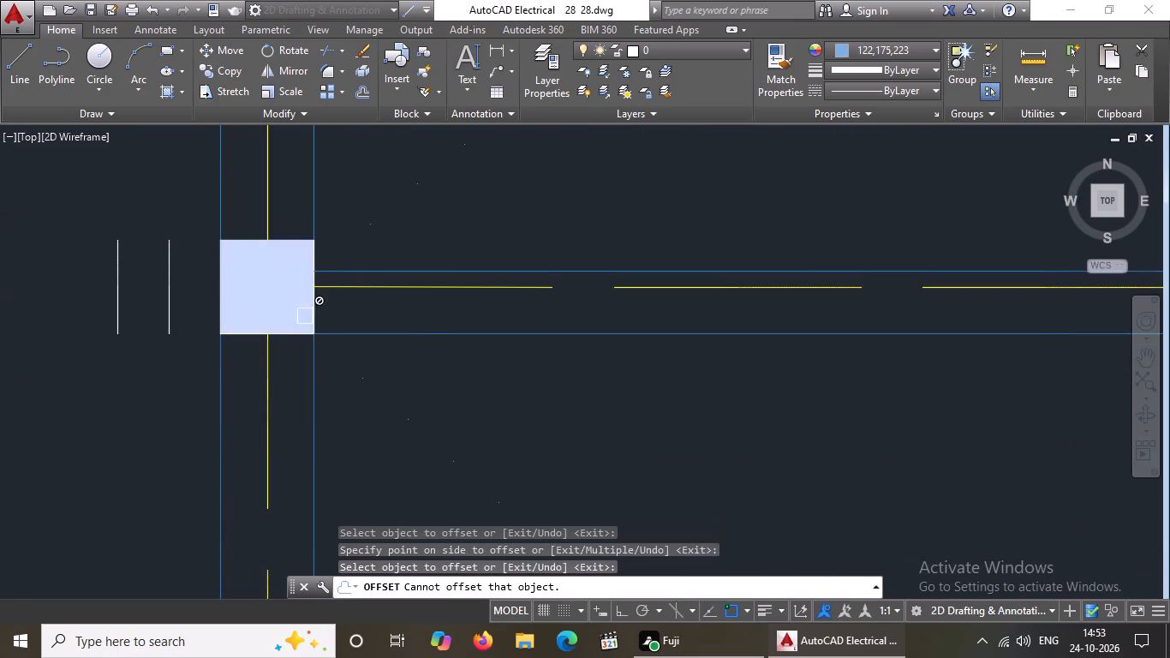
{"action": "left_click_drag", "start_coordinate": [316, 306], "coordinate": [354, 296]}
{"action": "left_click", "coordinate": [379, 292]}
{"action": "left_click_drag", "start_coordinate": [364, 304], "coordinate": [399, 304]}
{"action": "left_click", "coordinate": [508, 314]}
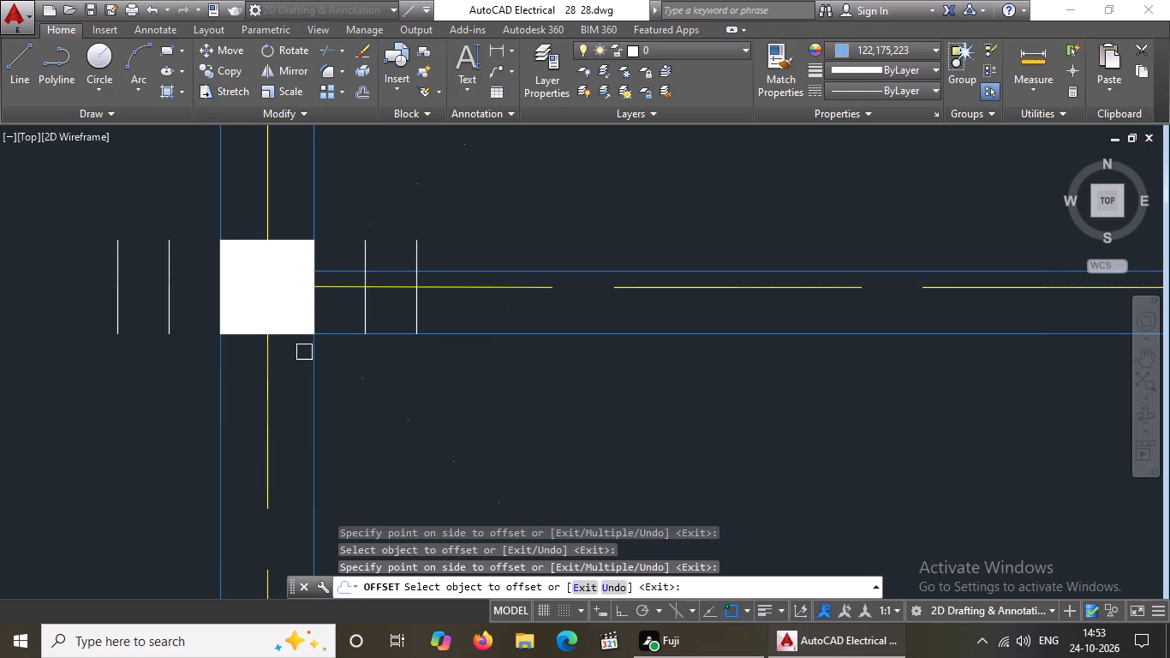
Offset the south and north edges of that same west-end column outward twice each at 5" spacing.
{"action": "left_click_drag", "start_coordinate": [242, 332], "coordinate": [235, 349]}
{"action": "left_click", "coordinate": [210, 401]}
{"action": "left_click_drag", "start_coordinate": [233, 381], "coordinate": [233, 389]}
{"action": "left_click_drag", "start_coordinate": [235, 493], "coordinate": [245, 459]}
{"action": "left_click_drag", "start_coordinate": [244, 242], "coordinate": [246, 231]}
{"action": "left_click", "coordinate": [249, 216]}
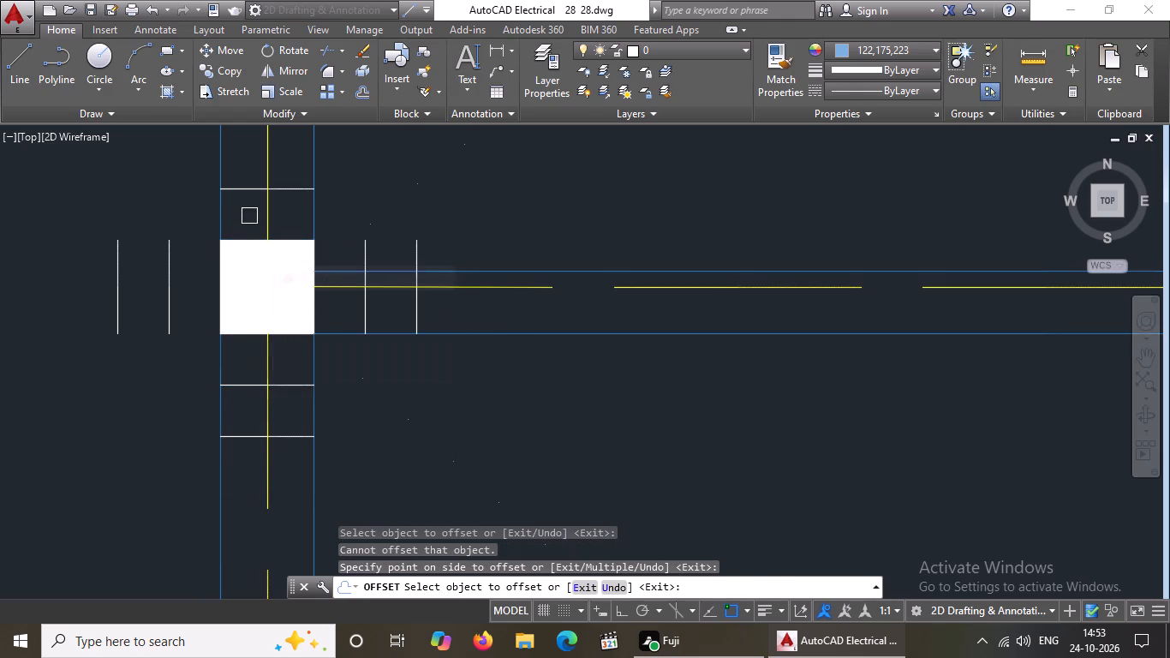
{"action": "left_click", "coordinate": [248, 186]}
{"action": "left_click", "coordinate": [252, 168]}
Offset the north and west edges of the column at the long full-width beam's west end outward twice each at 5" spacing.
{"action": "scroll", "coordinate": [364, 187], "scroll_direction": "down", "scroll_amount": 5}
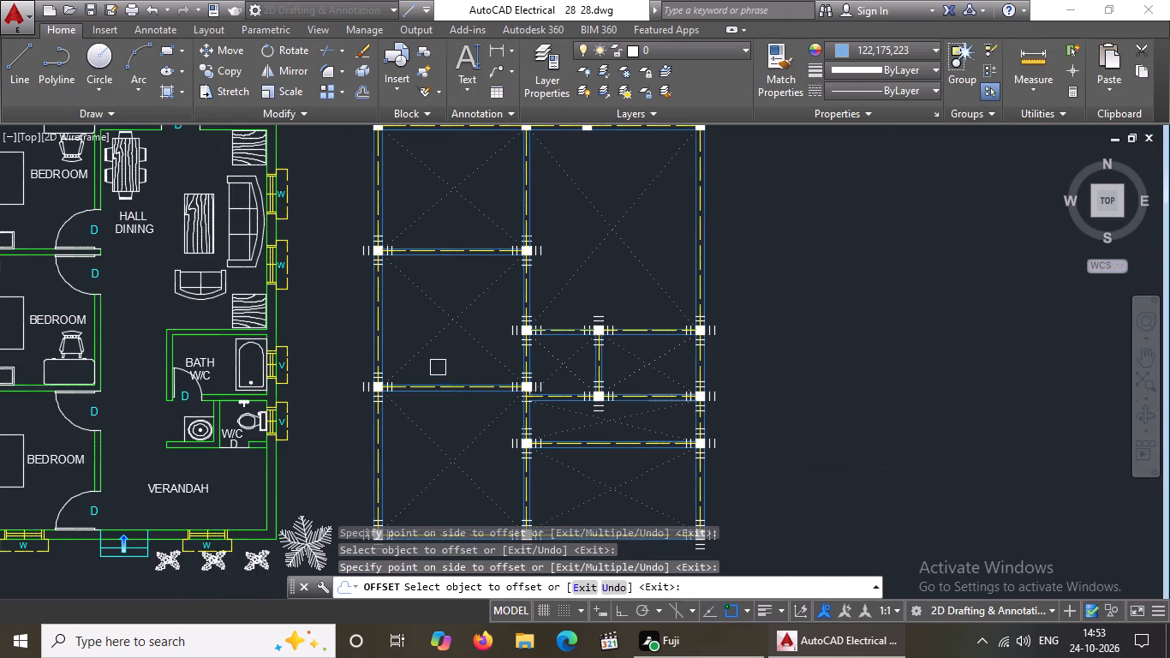
{"action": "scroll", "coordinate": [446, 370], "scroll_direction": "down", "scroll_amount": 1}
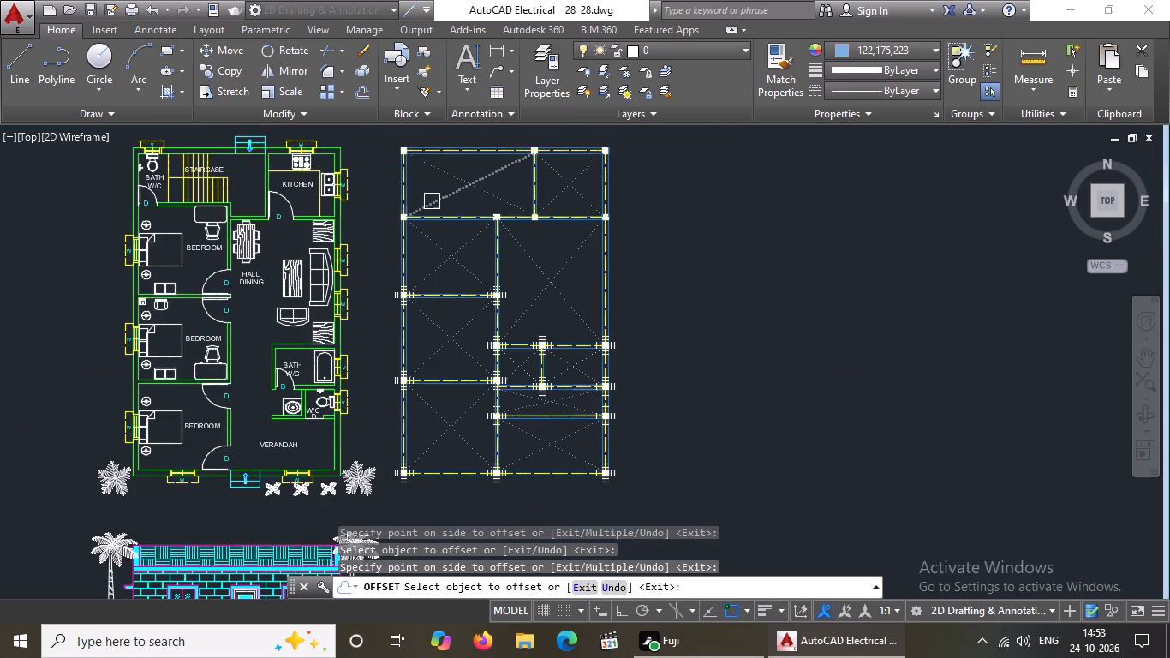
{"action": "scroll", "coordinate": [409, 193], "scroll_direction": "up", "scroll_amount": 5}
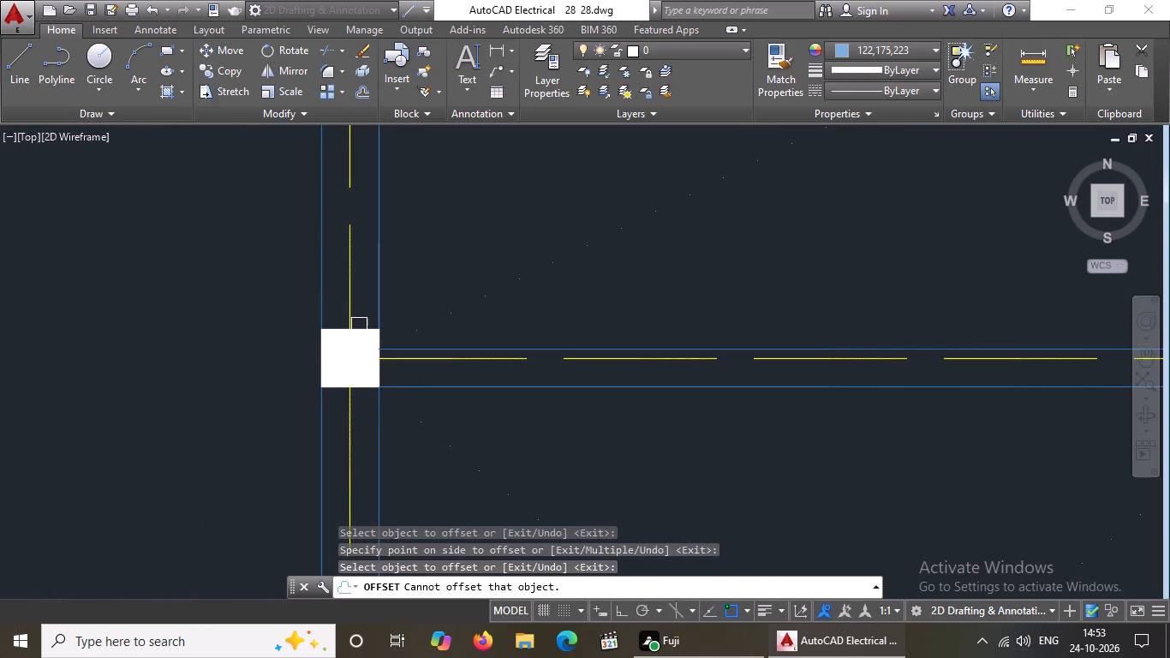
{"action": "left_click_drag", "start_coordinate": [360, 328], "coordinate": [361, 319]}
{"action": "left_click", "coordinate": [362, 300]}
{"action": "left_click_drag", "start_coordinate": [362, 299], "coordinate": [362, 287]}
{"action": "left_click", "coordinate": [365, 266]}
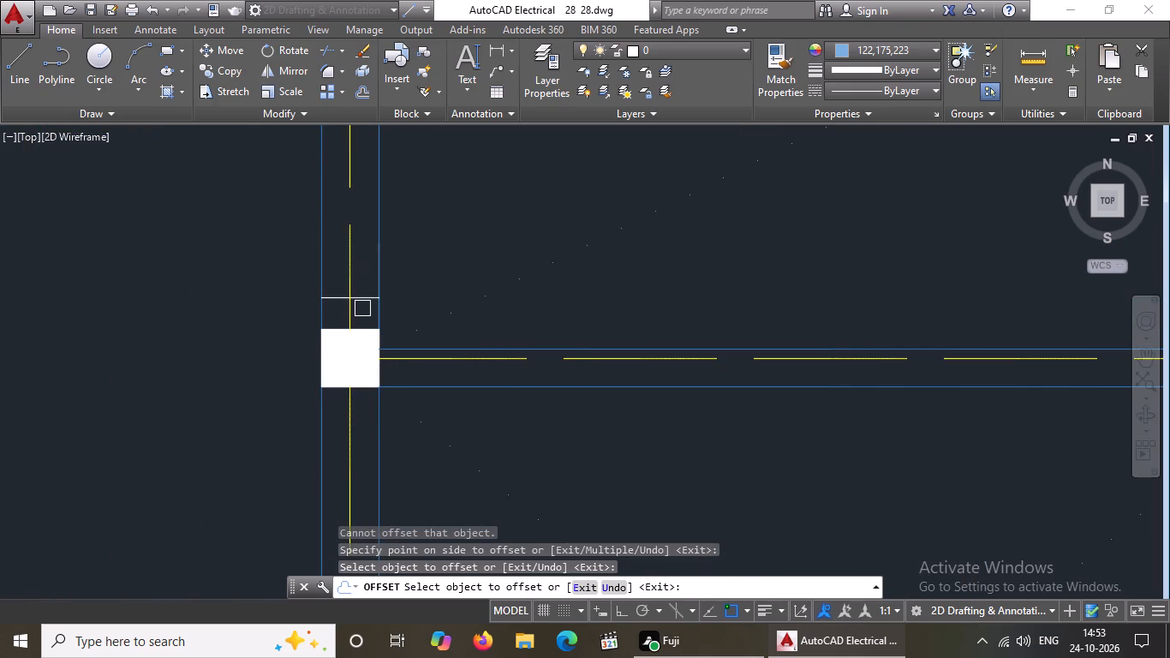
{"action": "left_click_drag", "start_coordinate": [370, 297], "coordinate": [370, 287]}
{"action": "left_click", "coordinate": [371, 261]}
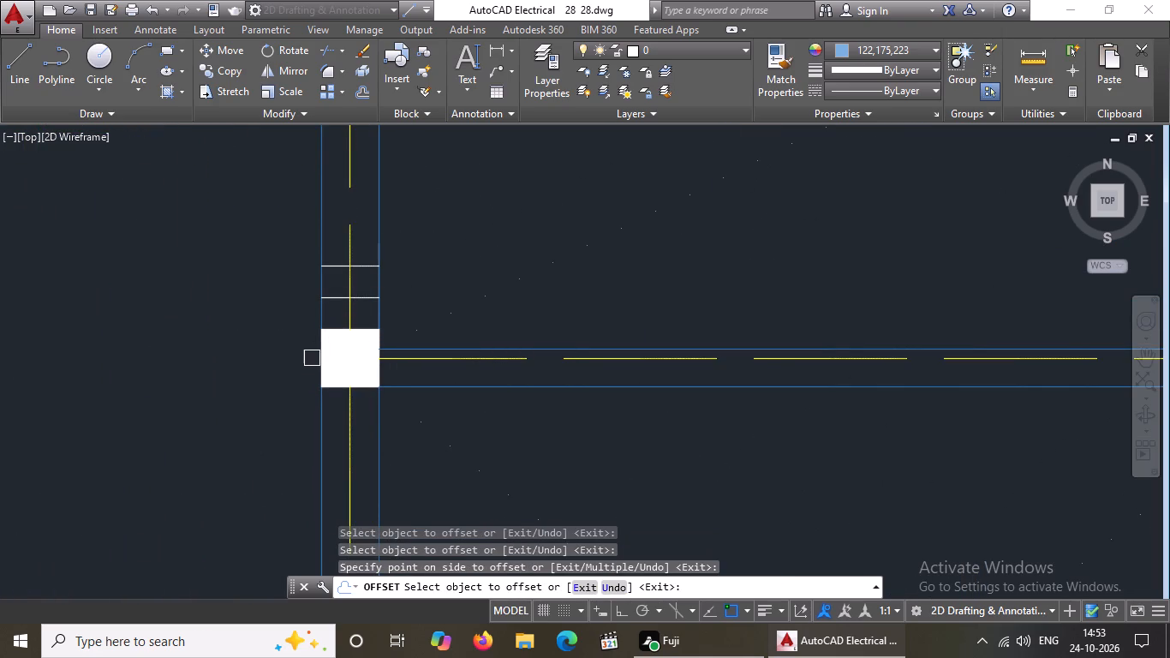
{"action": "left_click", "coordinate": [319, 353]}
{"action": "left_click", "coordinate": [272, 361]}
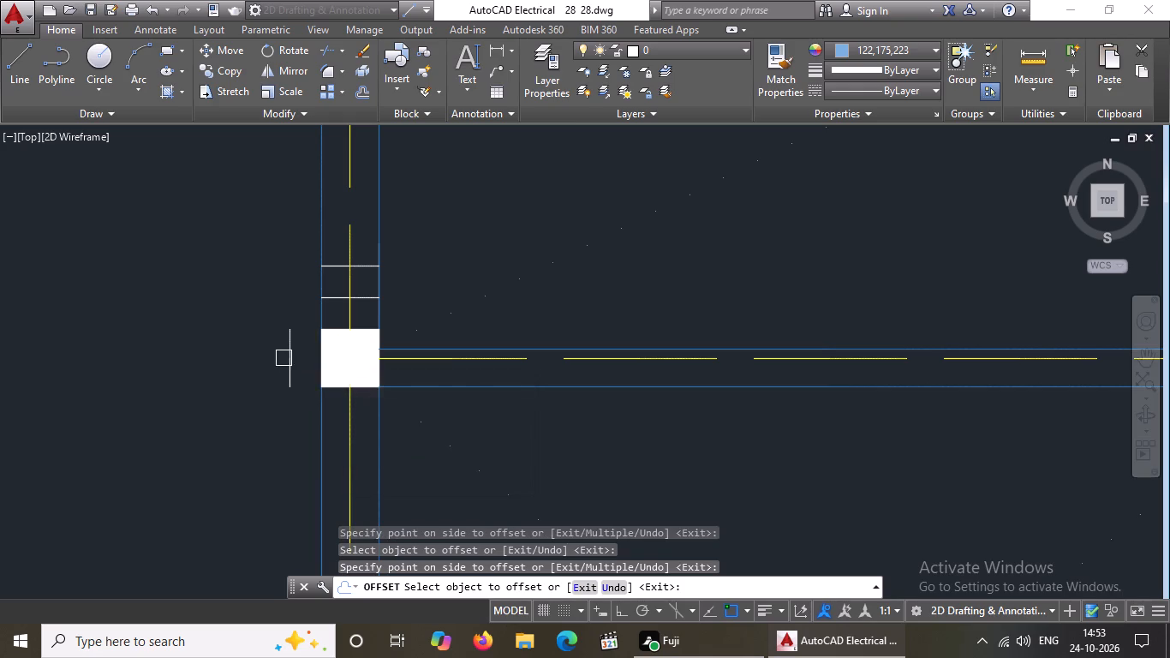
{"action": "left_click_drag", "start_coordinate": [286, 354], "coordinate": [275, 358]}
{"action": "double_click", "coordinate": [268, 362]}
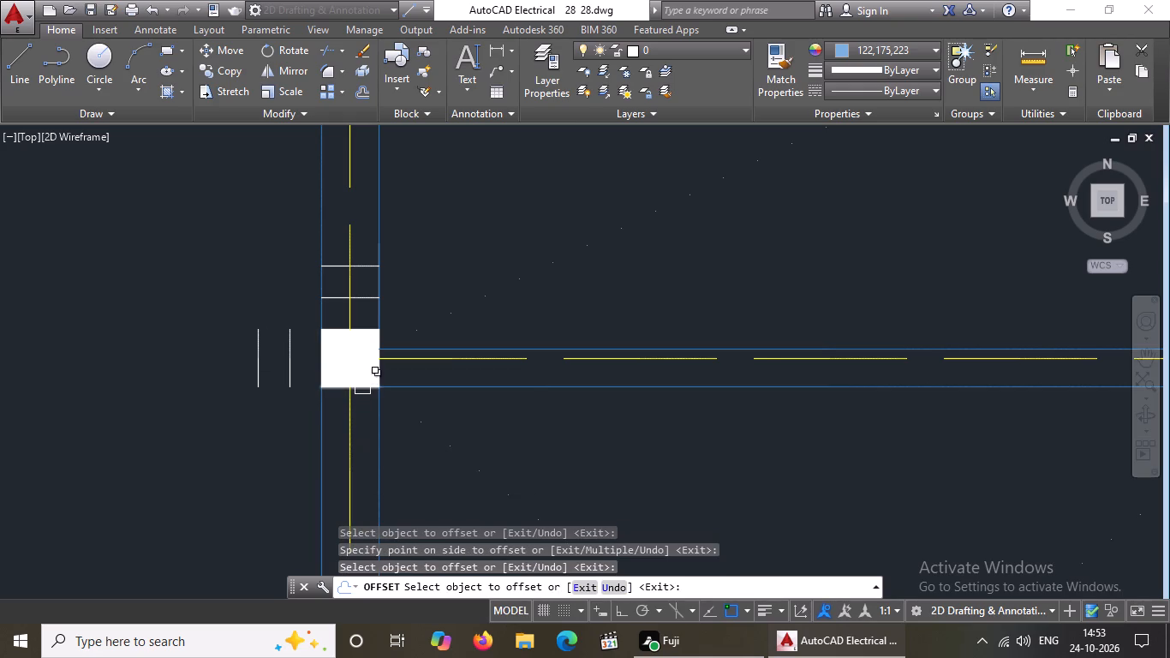
Offset the south and east edges of that same west-end column outward twice each at 5" spacing.
{"action": "left_click_drag", "start_coordinate": [362, 386], "coordinate": [349, 425]}
{"action": "left_click", "coordinate": [339, 459]}
{"action": "left_click", "coordinate": [365, 417]}
{"action": "left_click", "coordinate": [364, 454]}
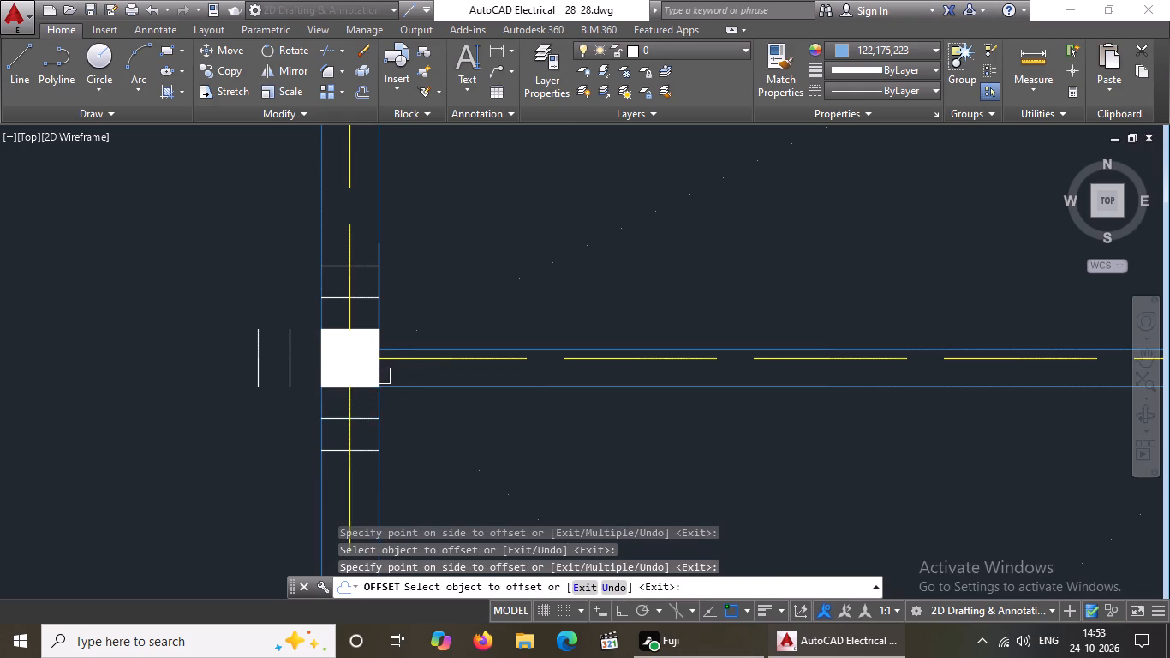
{"action": "left_click_drag", "start_coordinate": [380, 371], "coordinate": [397, 367]}
{"action": "left_click", "coordinate": [408, 365]}
{"action": "left_click_drag", "start_coordinate": [415, 373], "coordinate": [433, 369]}
{"action": "left_click", "coordinate": [463, 364]}
Offset the south and east edges of the column where the interior vertical beam meets the full-width beam outward twice each at 5" spacing.
{"action": "scroll", "coordinate": [464, 364], "scroll_direction": "down", "scroll_amount": 5}
{"action": "scroll", "coordinate": [612, 372], "scroll_direction": "up", "scroll_amount": 4}
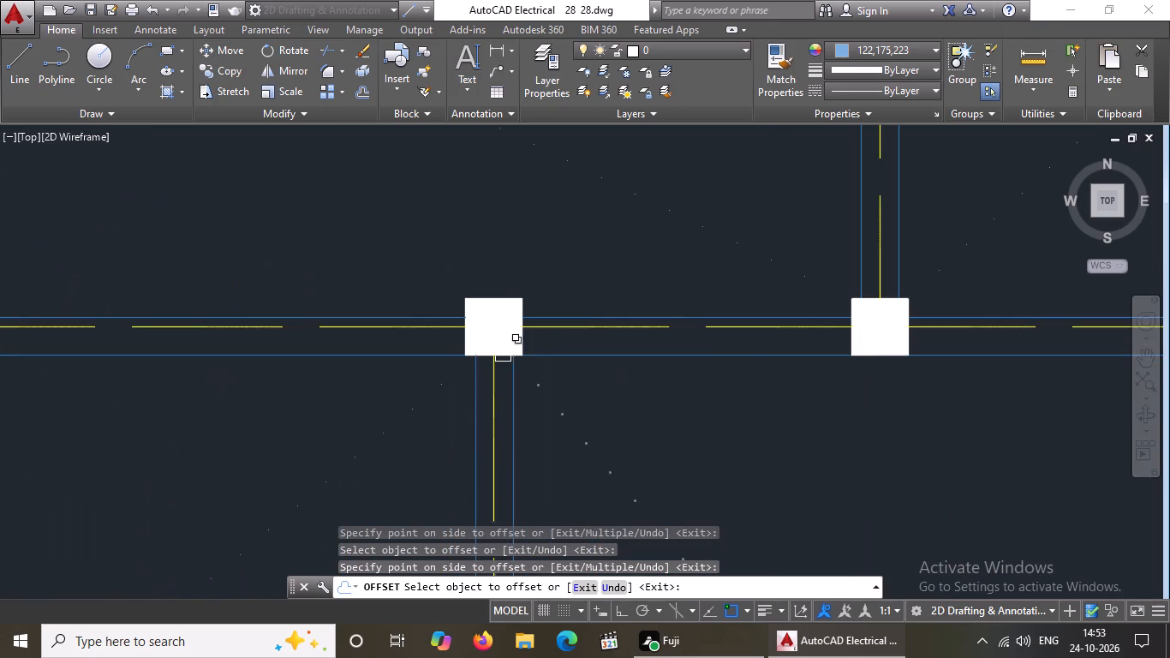
{"action": "scroll", "coordinate": [499, 354], "scroll_direction": "up", "scroll_amount": 2}
{"action": "left_click", "coordinate": [498, 361]}
{"action": "left_click", "coordinate": [498, 428]}
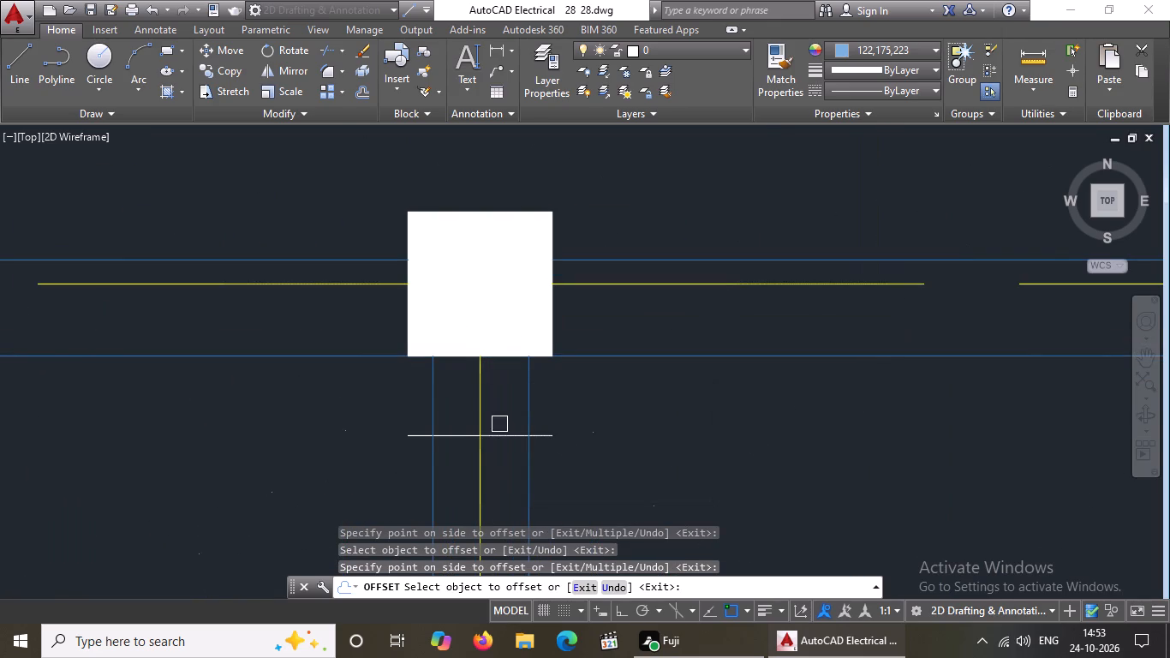
{"action": "left_click", "coordinate": [504, 433]}
{"action": "left_click", "coordinate": [497, 477]}
{"action": "left_click_drag", "start_coordinate": [549, 316], "coordinate": [581, 308]}
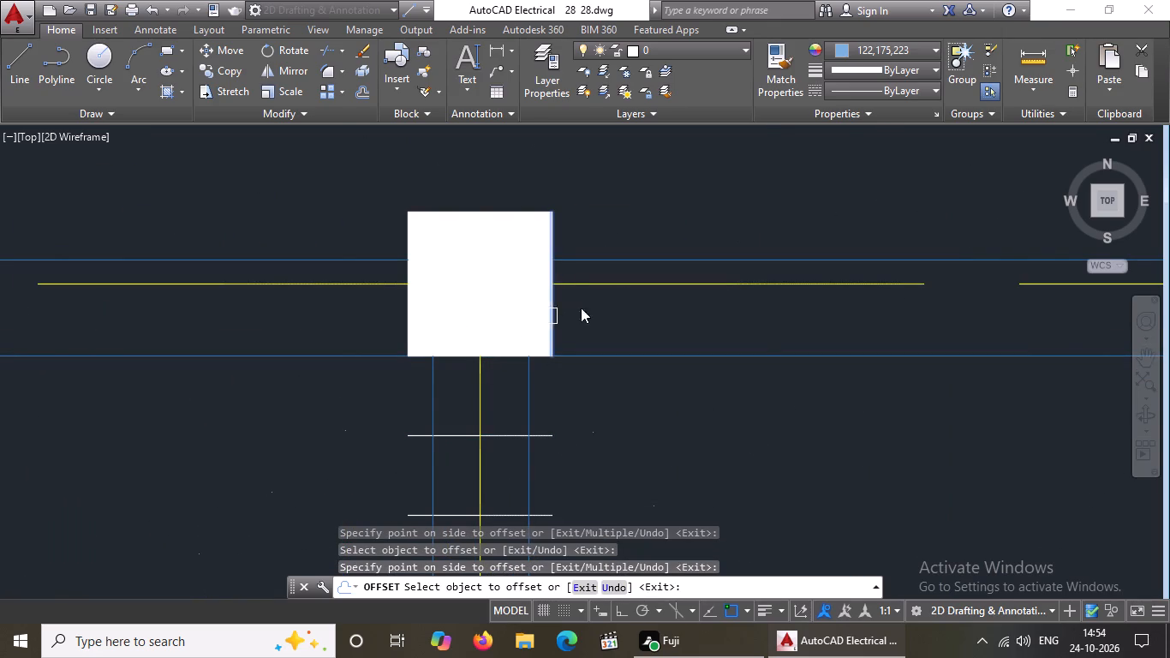
{"action": "left_click_drag", "start_coordinate": [581, 308], "coordinate": [590, 306]}
{"action": "left_click", "coordinate": [619, 298]}
{"action": "left_click", "coordinate": [630, 308]}
{"action": "left_click", "coordinate": [693, 314]}
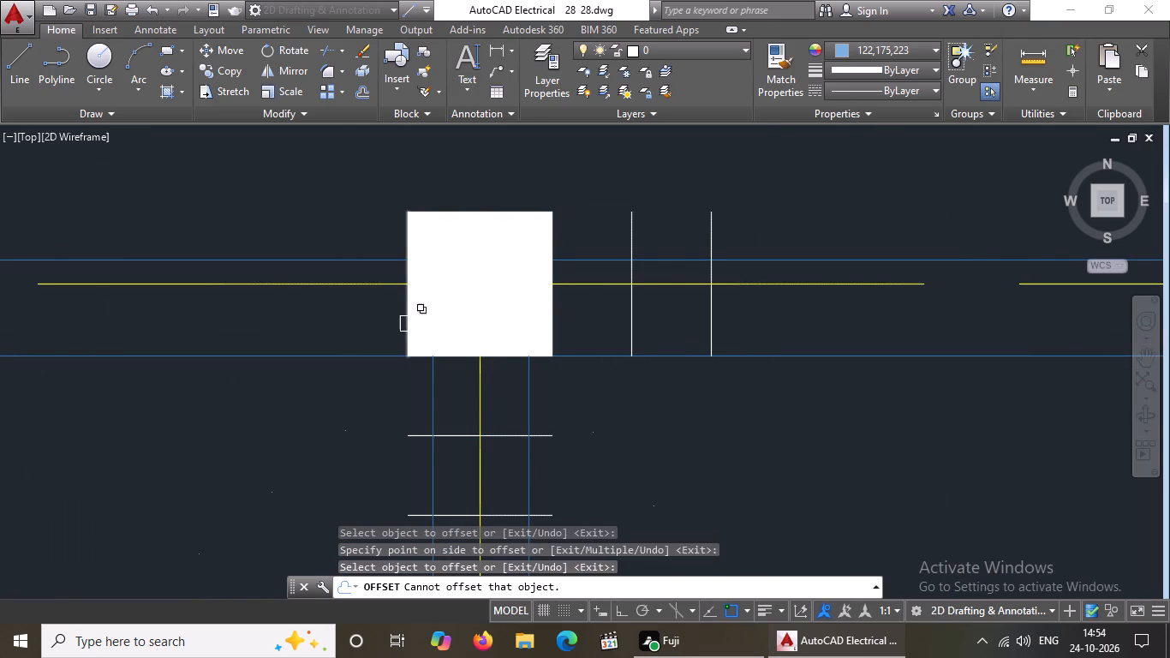
Offset the west and north edges of the column where the interior vertical beam meets the full-width beam outward twice each at 5" spacing.
{"action": "left_click", "coordinate": [408, 324]}
{"action": "left_click", "coordinate": [373, 329]}
{"action": "left_click", "coordinate": [327, 319]}
{"action": "left_click_drag", "start_coordinate": [284, 340], "coordinate": [285, 340]}
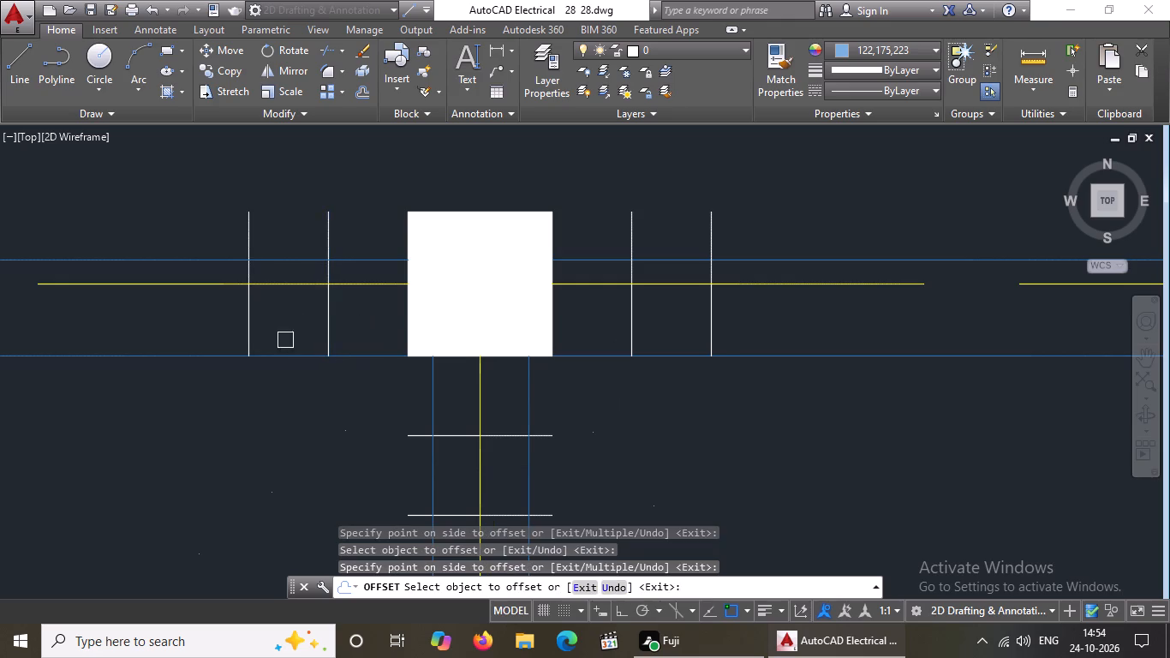
{"action": "left_click_drag", "start_coordinate": [285, 340], "coordinate": [291, 338]}
{"action": "scroll", "coordinate": [395, 306], "scroll_direction": "down", "scroll_amount": 4}
{"action": "scroll", "coordinate": [409, 282], "scroll_direction": "up", "scroll_amount": 2}
{"action": "left_click_drag", "start_coordinate": [408, 304], "coordinate": [409, 303]}
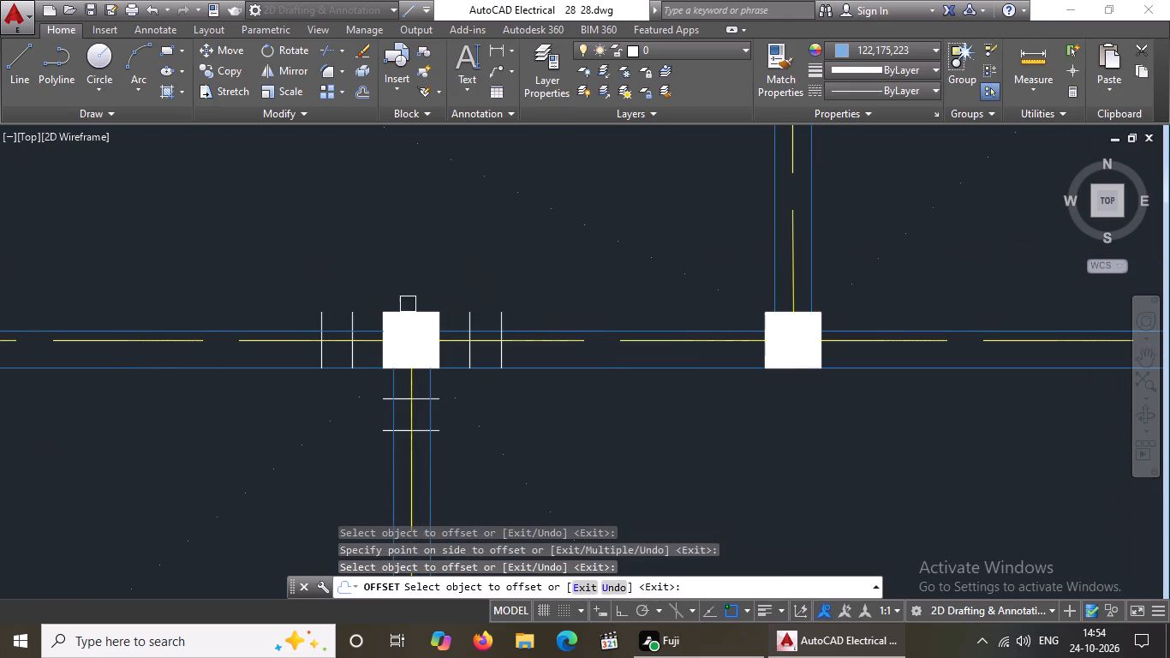
{"action": "left_click_drag", "start_coordinate": [409, 303], "coordinate": [410, 296]}
{"action": "left_click", "coordinate": [413, 280]}
{"action": "left_click", "coordinate": [410, 310]}
{"action": "left_click", "coordinate": [413, 294]}
{"action": "left_click", "coordinate": [413, 278]}
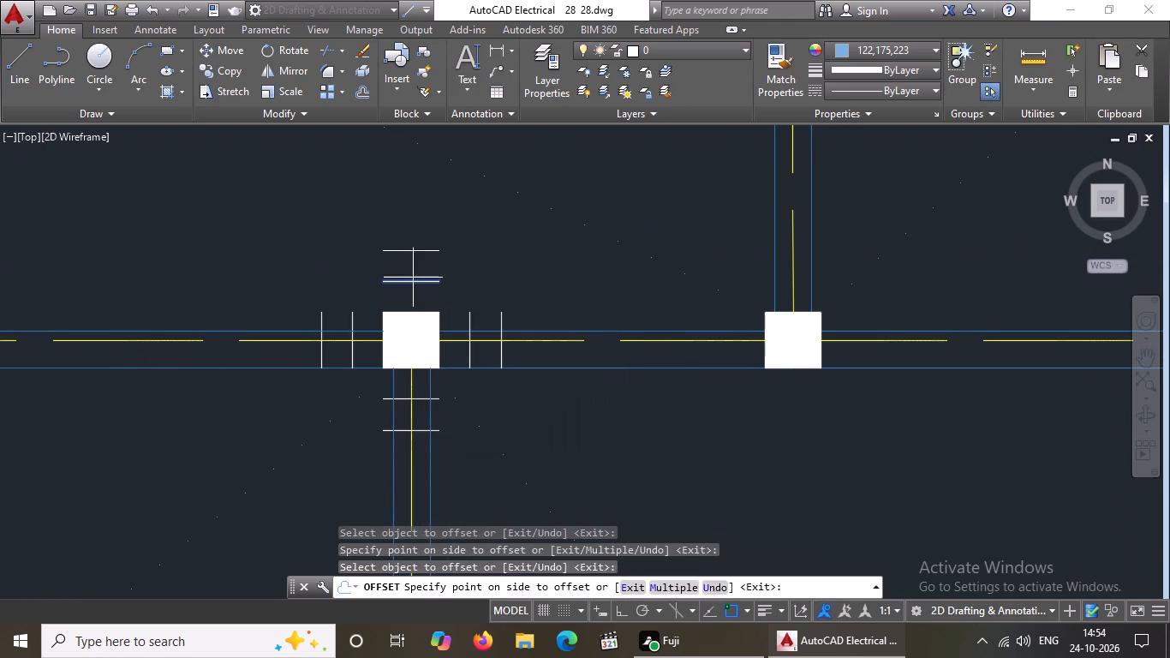
{"action": "left_click", "coordinate": [417, 259]}
Offset the south and east edges of the next column east, where the upper interior beam meets the full-width beam, outward twice each at 5" spacing.
{"action": "scroll", "coordinate": [421, 264], "scroll_direction": "down", "scroll_amount": 5}
{"action": "scroll", "coordinate": [471, 285], "scroll_direction": "up", "scroll_amount": 3}
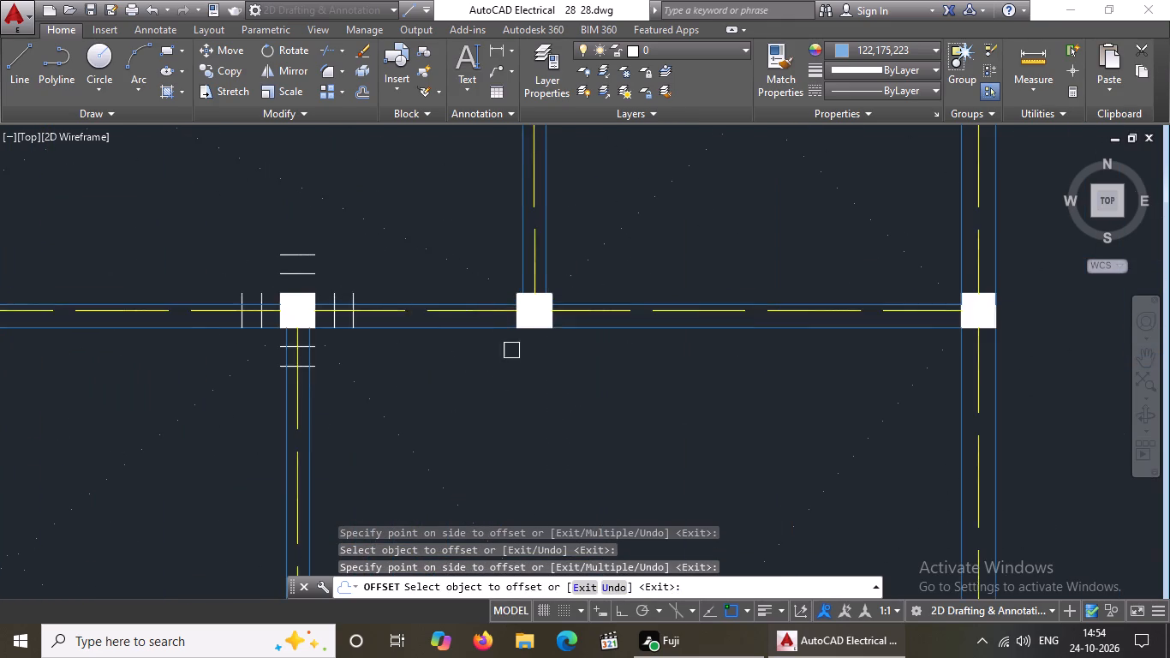
{"action": "scroll", "coordinate": [512, 350], "scroll_direction": "up", "scroll_amount": 2}
{"action": "left_click", "coordinate": [558, 290]}
{"action": "left_click", "coordinate": [558, 362]}
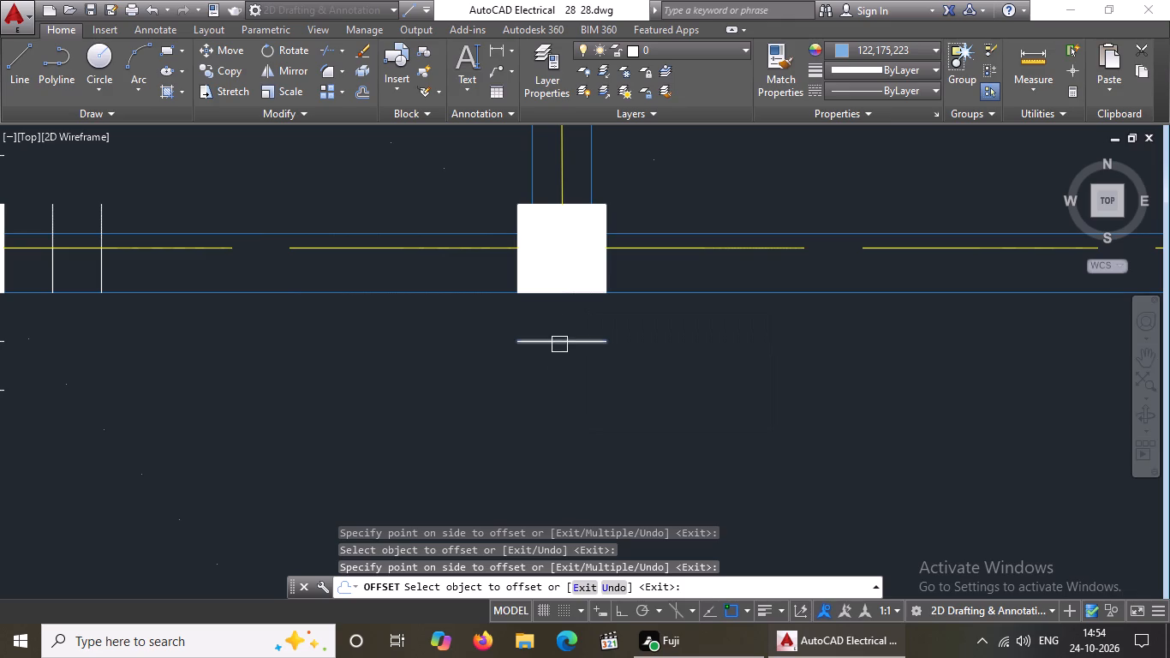
{"action": "left_click", "coordinate": [559, 344]}
{"action": "left_click_drag", "start_coordinate": [556, 402], "coordinate": [561, 389]}
{"action": "left_click_drag", "start_coordinate": [604, 263], "coordinate": [632, 259]}
{"action": "left_click", "coordinate": [632, 259]}
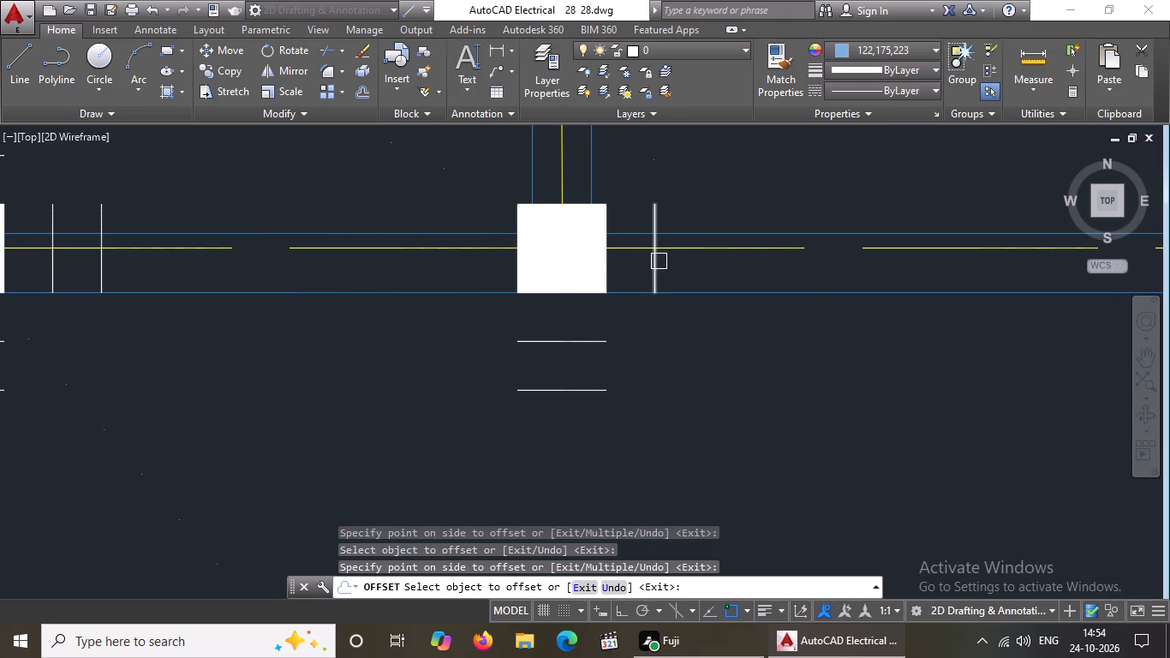
{"action": "left_click", "coordinate": [660, 261]}
{"action": "left_click", "coordinate": [666, 261]}
Offset the west and north edges of that same column below the upper interior beam outward twice each at 5" spacing.
{"action": "left_click_drag", "start_coordinate": [516, 266], "coordinate": [489, 275]}
{"action": "left_click", "coordinate": [475, 280]}
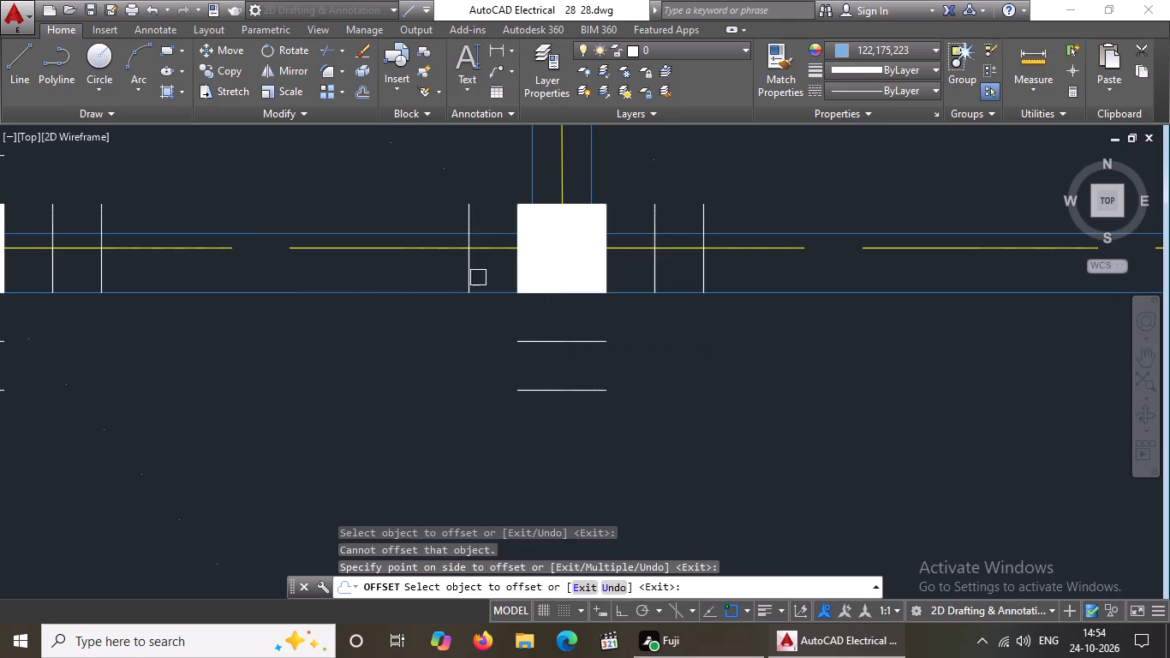
{"action": "left_click_drag", "start_coordinate": [469, 274], "coordinate": [450, 280]}
{"action": "left_click_drag", "start_coordinate": [402, 300], "coordinate": [412, 297]}
{"action": "scroll", "coordinate": [474, 280], "scroll_direction": "down", "scroll_amount": 3}
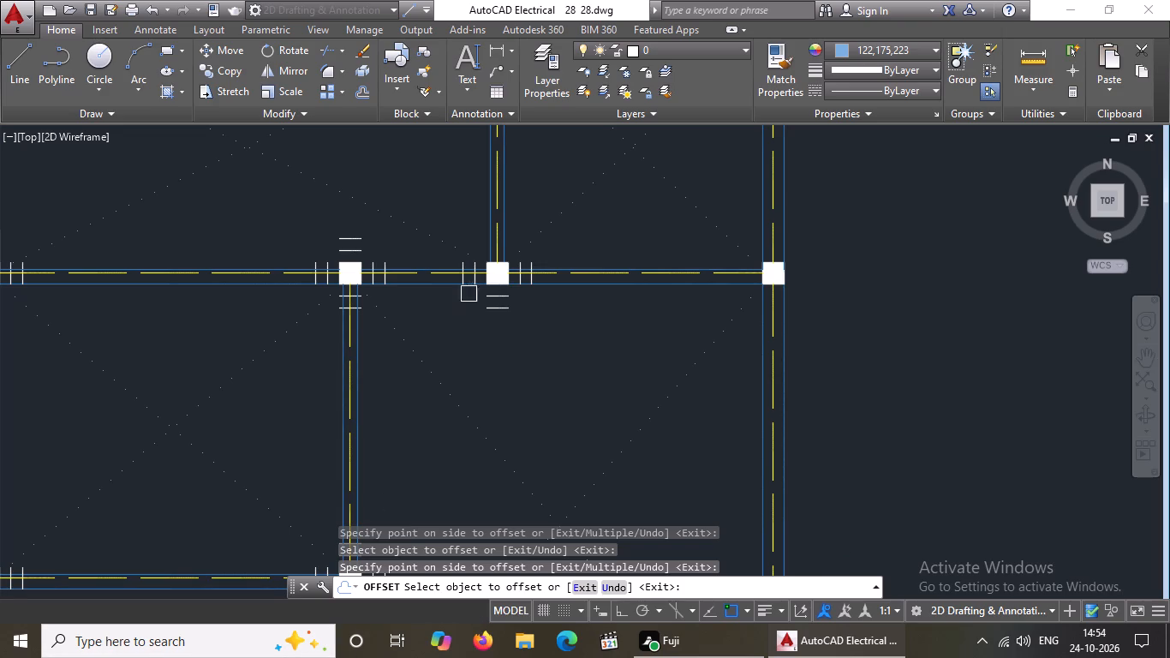
{"action": "scroll", "coordinate": [515, 252], "scroll_direction": "up", "scroll_amount": 3}
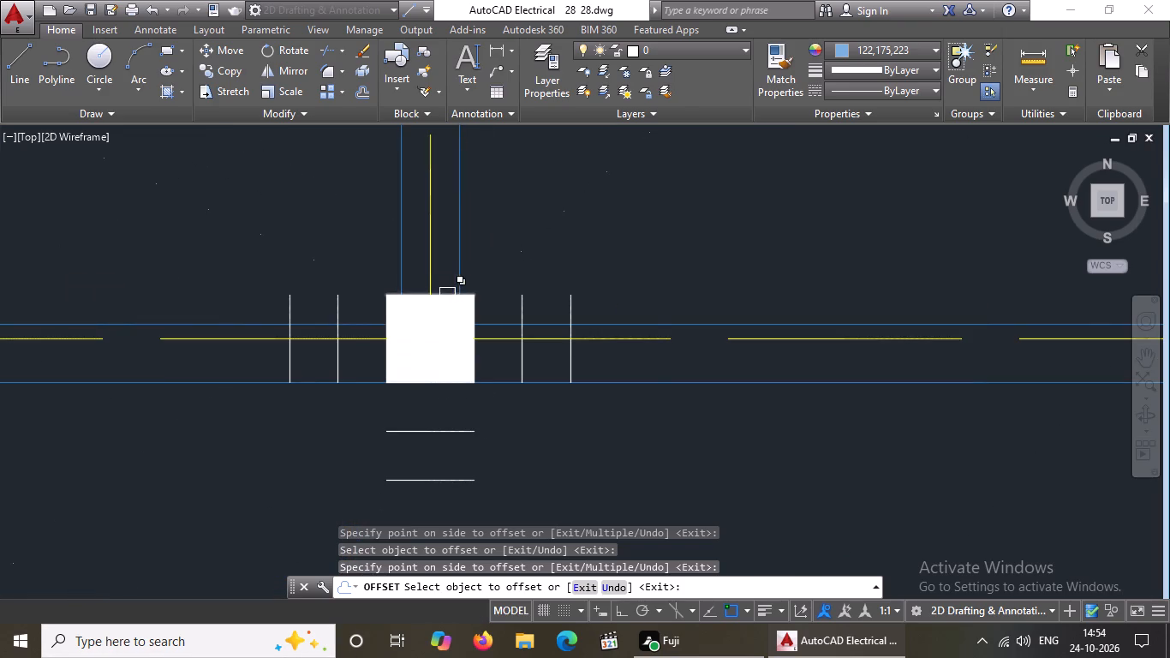
{"action": "left_click_drag", "start_coordinate": [445, 293], "coordinate": [443, 275]}
{"action": "left_click", "coordinate": [438, 217]}
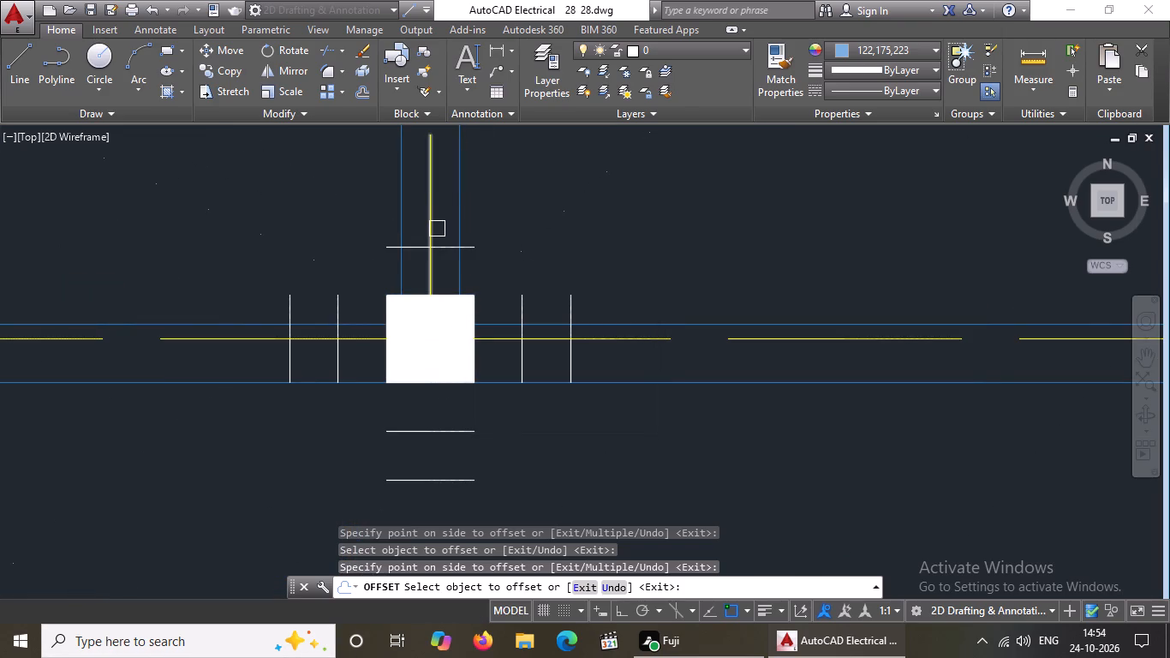
{"action": "scroll", "coordinate": [302, 284], "scroll_direction": "down", "scroll_amount": 1}
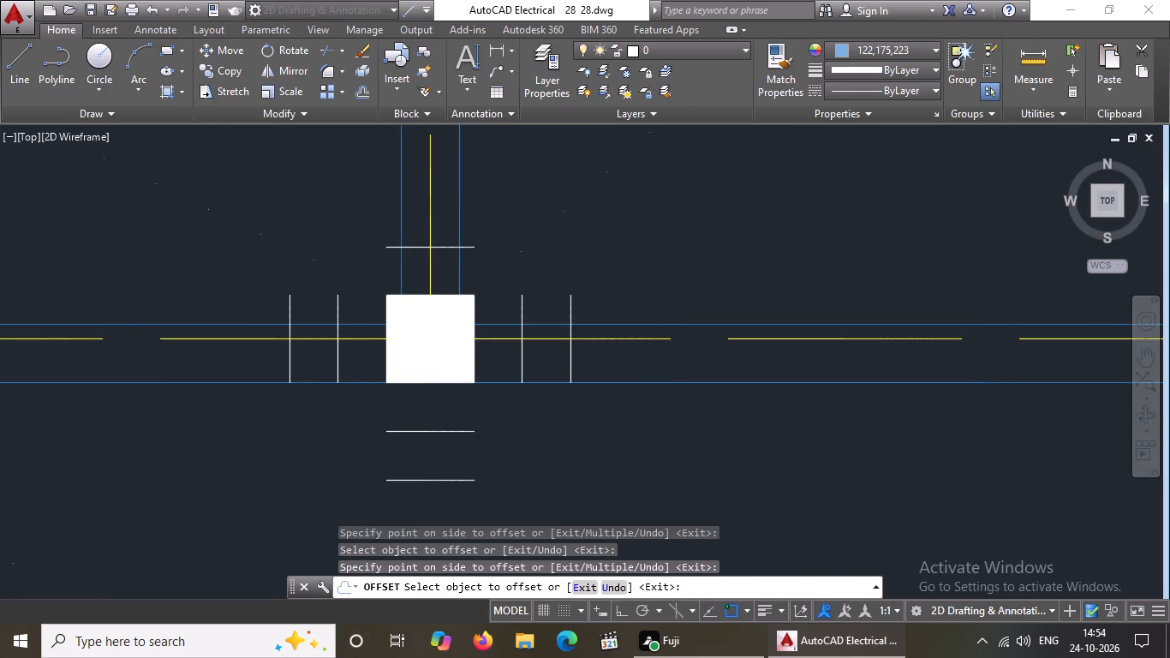
{"action": "scroll", "coordinate": [414, 254], "scroll_direction": "up", "scroll_amount": 3}
{"action": "left_click_drag", "start_coordinate": [385, 284], "coordinate": [387, 275]}
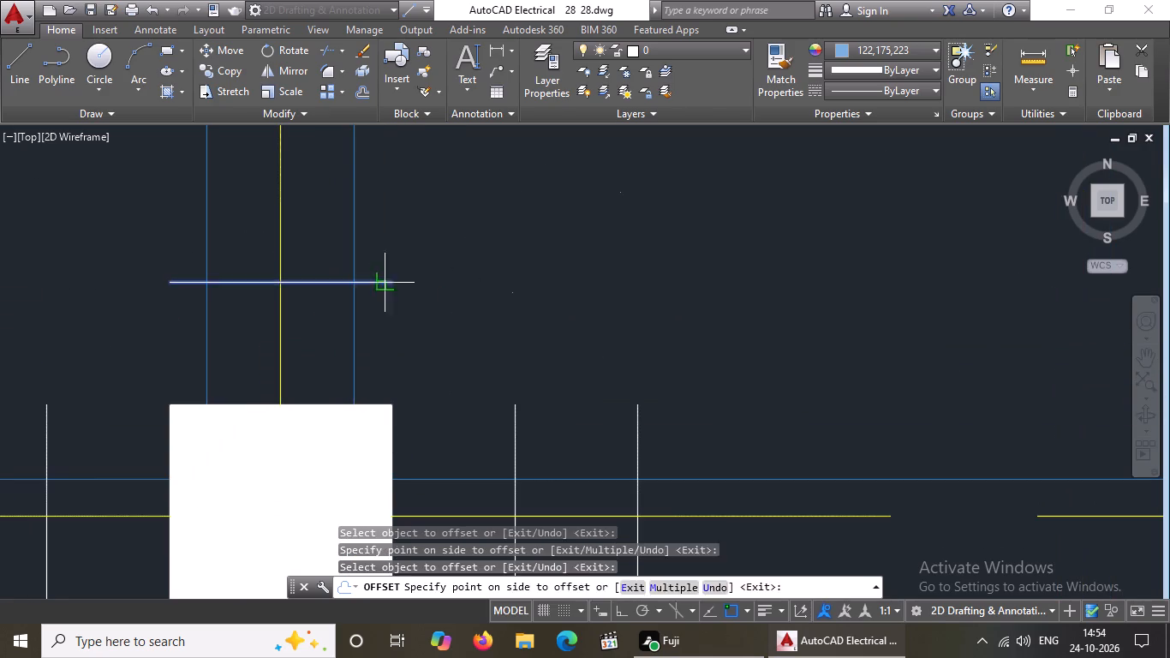
{"action": "left_click_drag", "start_coordinate": [387, 275], "coordinate": [389, 270]}
{"action": "left_click", "coordinate": [401, 237]}
Offset the east and south edges of the column at the full-width beam's east end outward twice each at 5" spacing.
{"action": "scroll", "coordinate": [401, 237], "scroll_direction": "down", "scroll_amount": 9}
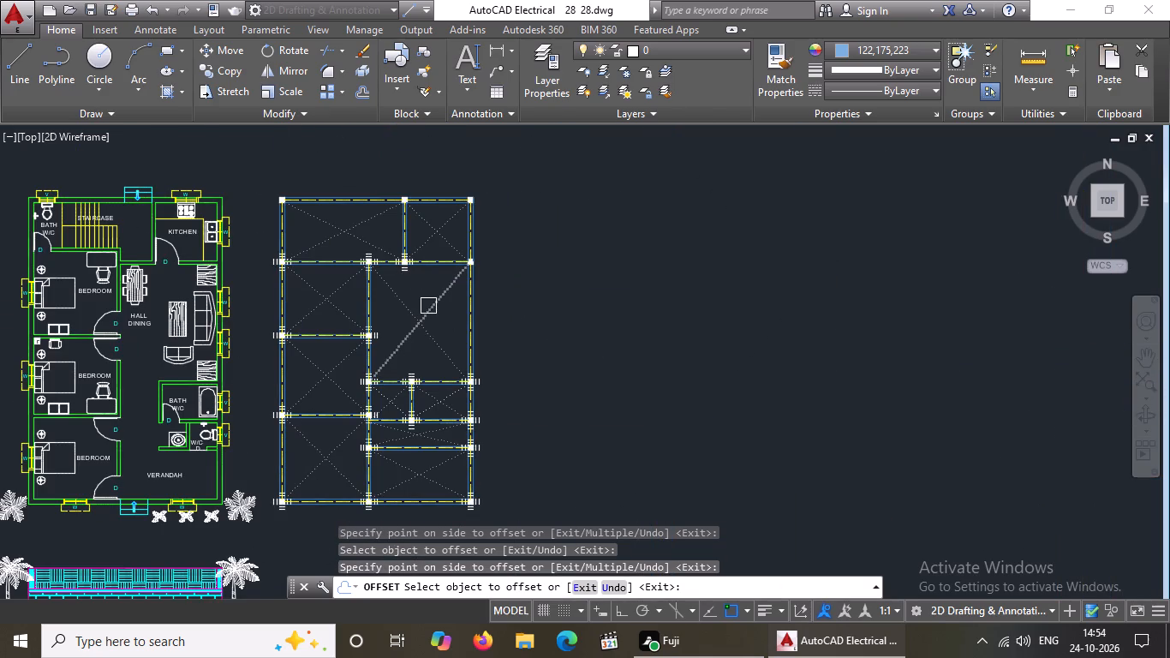
{"action": "scroll", "coordinate": [457, 276], "scroll_direction": "up", "scroll_amount": 4}
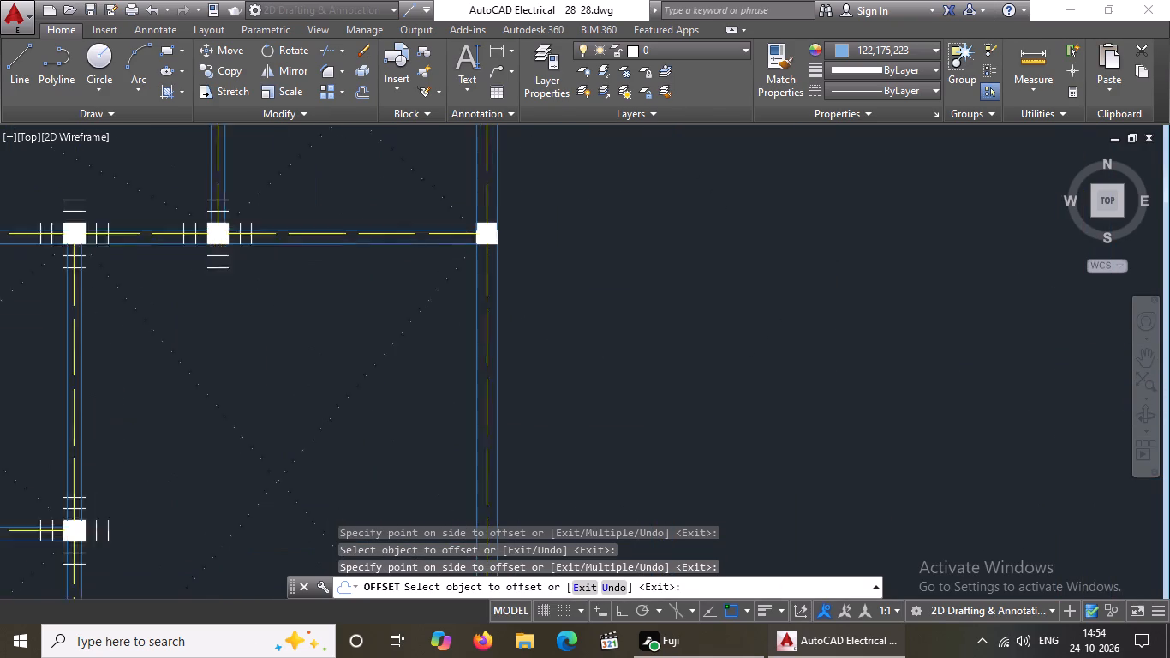
{"action": "scroll", "coordinate": [476, 247], "scroll_direction": "up", "scroll_amount": 1}
{"action": "left_click_drag", "start_coordinate": [526, 208], "coordinate": [535, 206]}
{"action": "left_click", "coordinate": [580, 196]}
{"action": "left_click_drag", "start_coordinate": [550, 218], "coordinate": [558, 215]}
{"action": "left_click", "coordinate": [645, 195]}
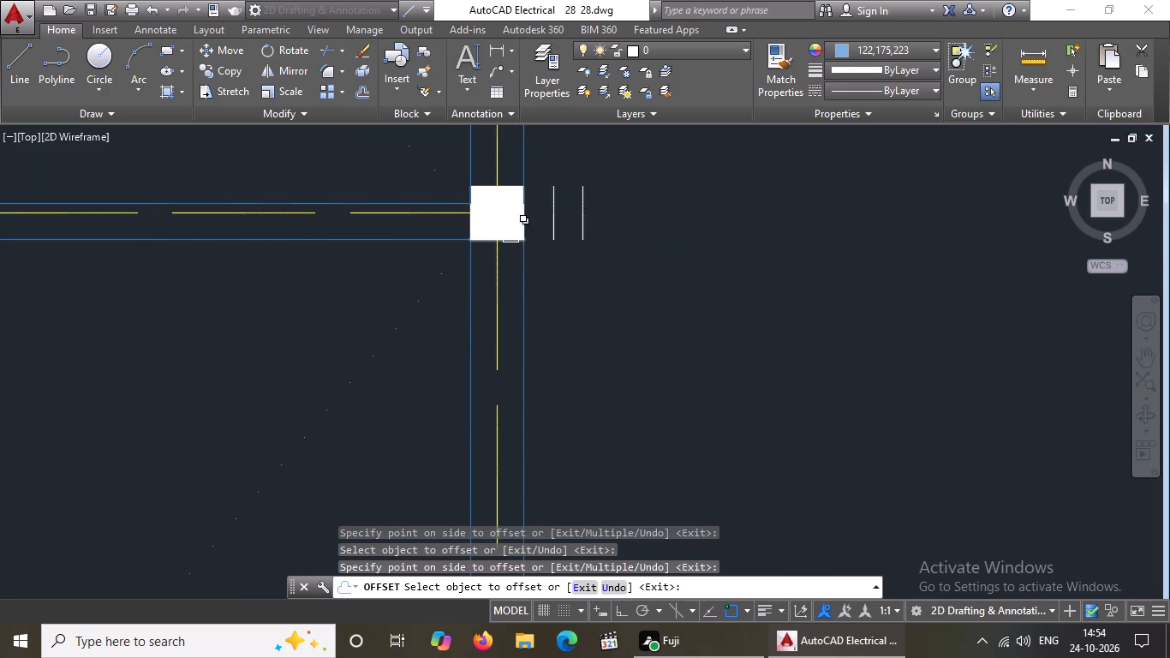
{"action": "left_click", "coordinate": [505, 240]}
{"action": "left_click", "coordinate": [509, 298]}
{"action": "left_click", "coordinate": [504, 272]}
{"action": "left_click_drag", "start_coordinate": [504, 314], "coordinate": [504, 333]}
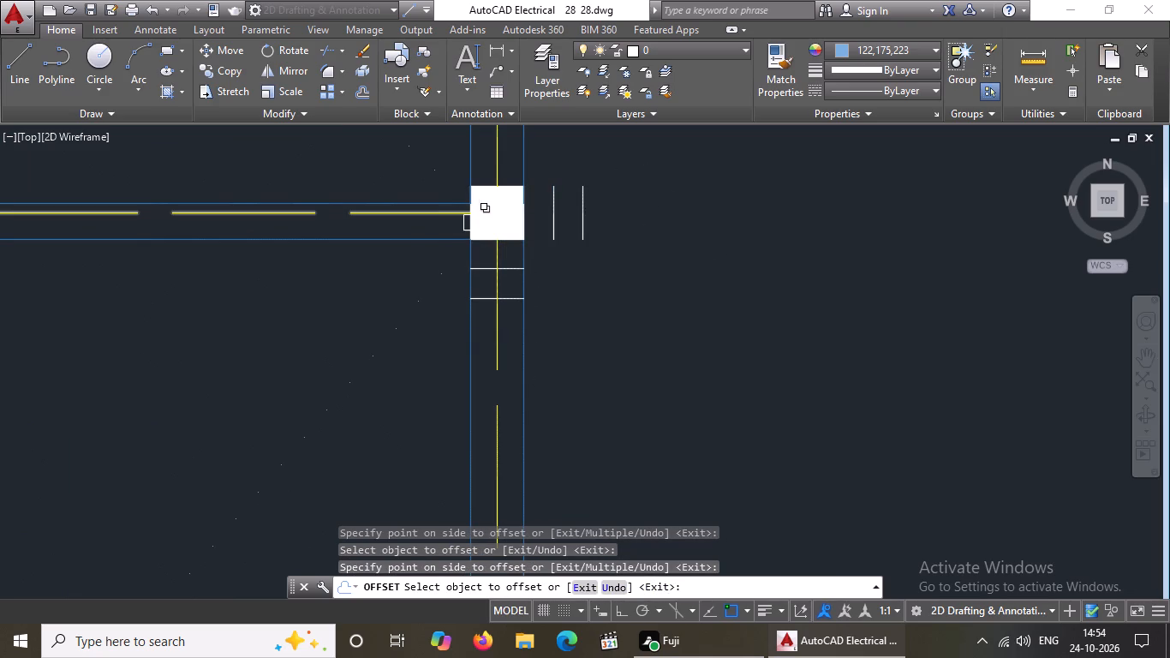
Offset the west and north edges of that same east-end column outward twice each at 5" spacing.
{"action": "left_click_drag", "start_coordinate": [472, 224], "coordinate": [454, 224]}
{"action": "left_click", "coordinate": [431, 224]}
{"action": "left_click_drag", "start_coordinate": [435, 222], "coordinate": [415, 234]}
{"action": "left_click", "coordinate": [393, 242]}
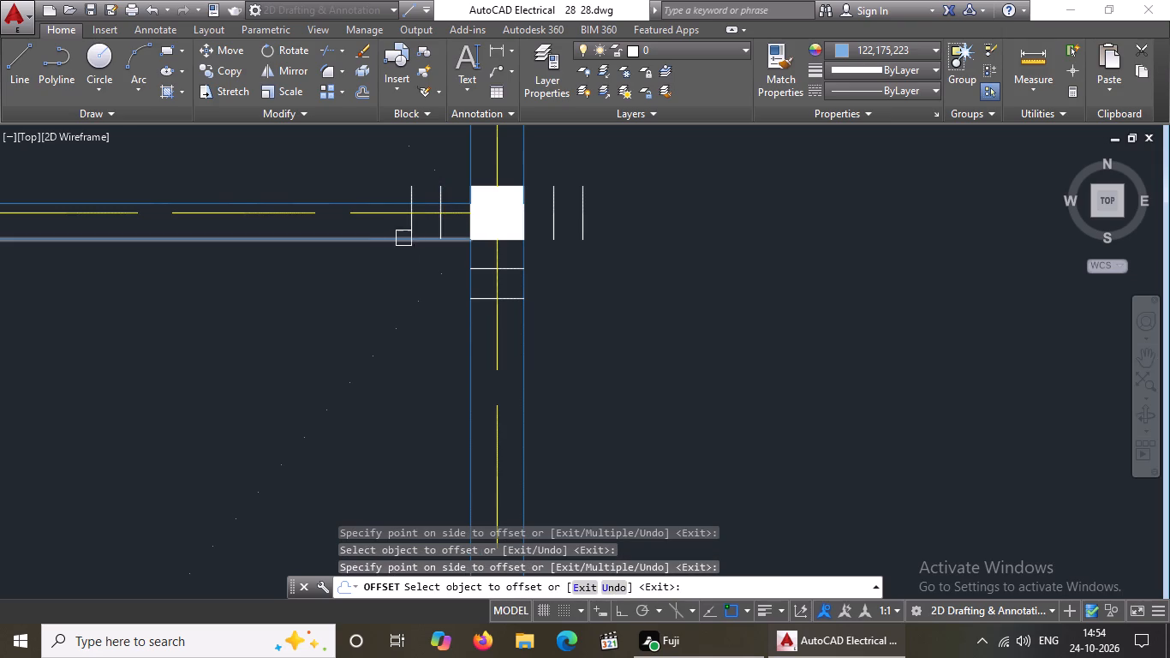
{"action": "scroll", "coordinate": [410, 235], "scroll_direction": "down", "scroll_amount": 2}
{"action": "scroll", "coordinate": [427, 188], "scroll_direction": "up", "scroll_amount": 4}
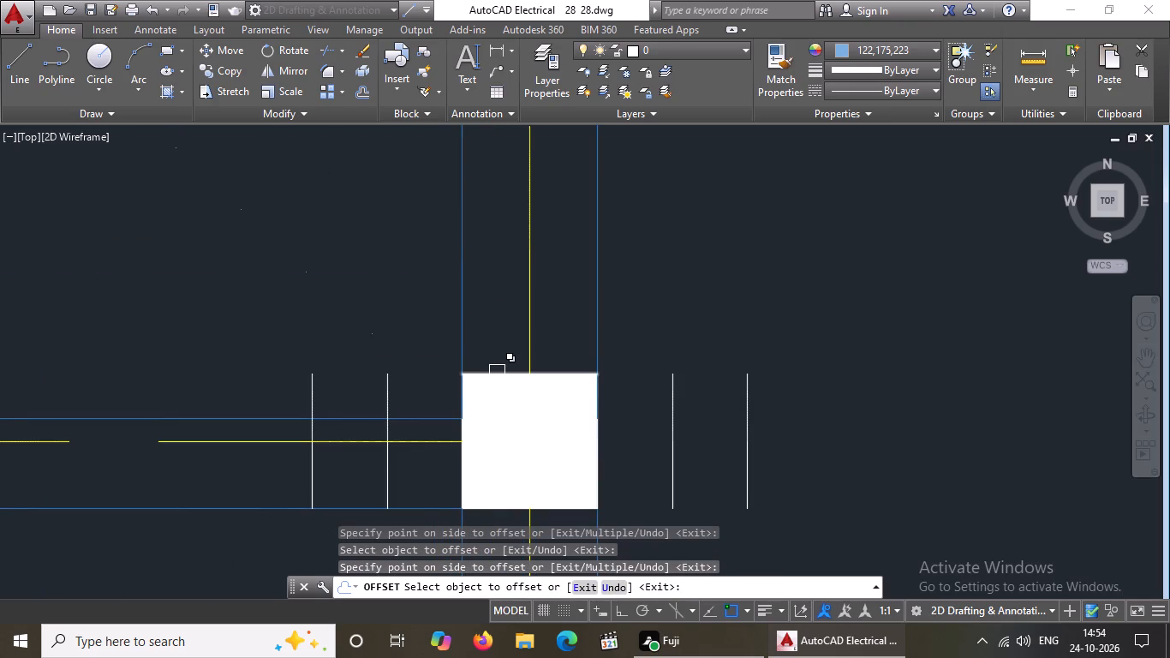
{"action": "left_click", "coordinate": [497, 373]}
{"action": "left_click", "coordinate": [509, 308]}
{"action": "left_click", "coordinate": [499, 294]}
{"action": "left_click", "coordinate": [507, 249]}
Offset the east and south edges of the column at the plan's northeast corner outward twice each at 5" spacing.
{"action": "scroll", "coordinate": [512, 250], "scroll_direction": "down", "scroll_amount": 5}
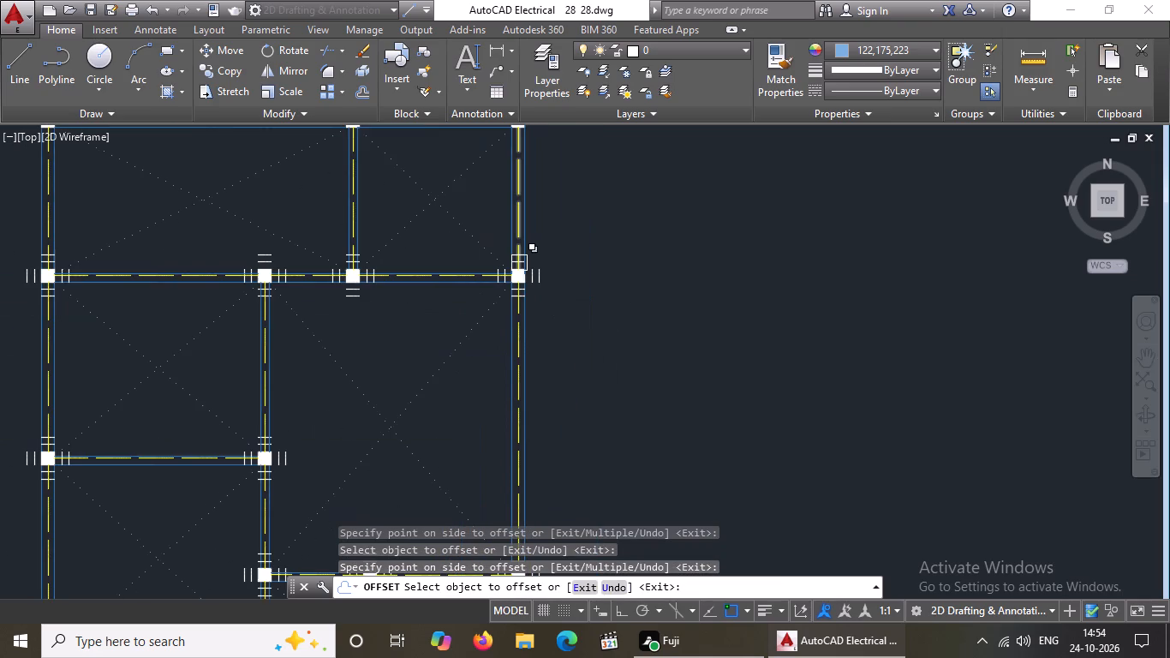
{"action": "scroll", "coordinate": [521, 264], "scroll_direction": "down", "scroll_amount": 1}
{"action": "scroll", "coordinate": [530, 123], "scroll_direction": "up", "scroll_amount": 2}
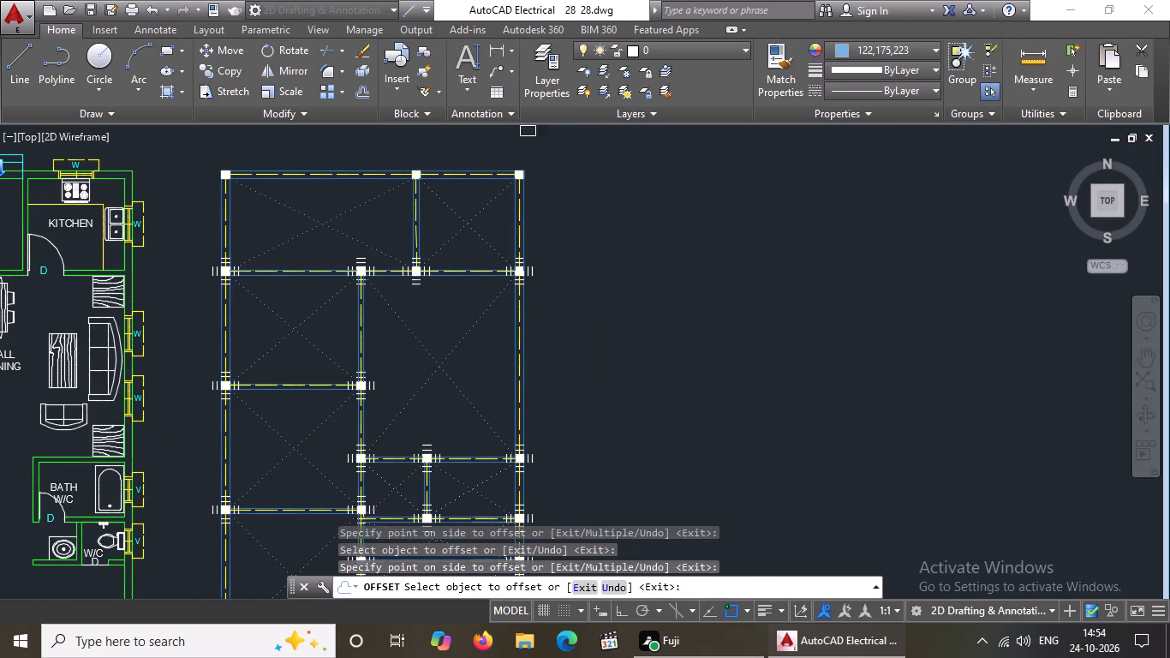
{"action": "scroll", "coordinate": [512, 165], "scroll_direction": "up", "scroll_amount": 6}
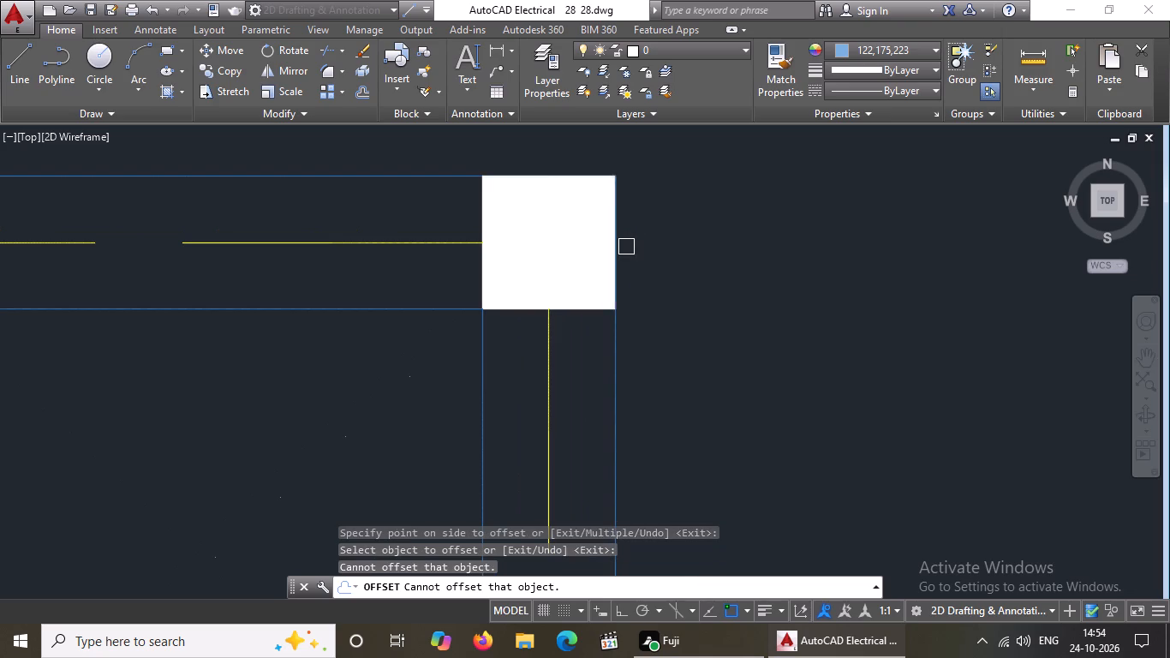
{"action": "left_click_drag", "start_coordinate": [623, 255], "coordinate": [666, 247]}
{"action": "left_click", "coordinate": [707, 241]}
{"action": "left_click", "coordinate": [672, 261]}
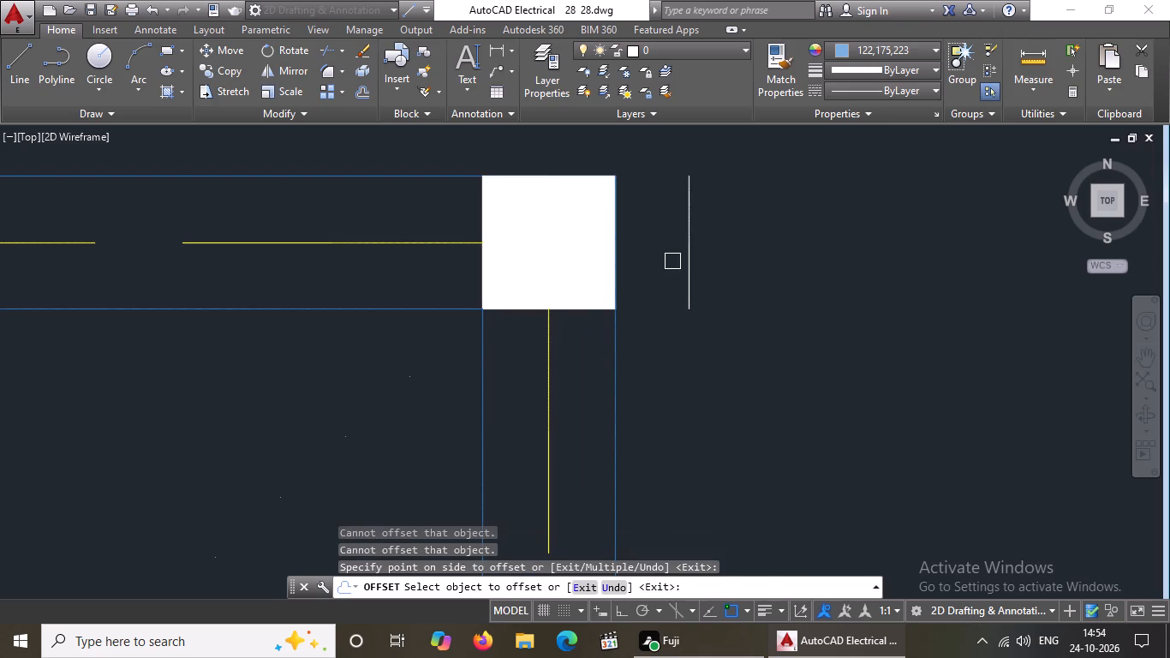
{"action": "left_click_drag", "start_coordinate": [687, 256], "coordinate": [700, 252]}
{"action": "left_click_drag", "start_coordinate": [750, 242], "coordinate": [743, 254]}
{"action": "left_click_drag", "start_coordinate": [577, 308], "coordinate": [575, 364]}
{"action": "left_click", "coordinate": [575, 364]}
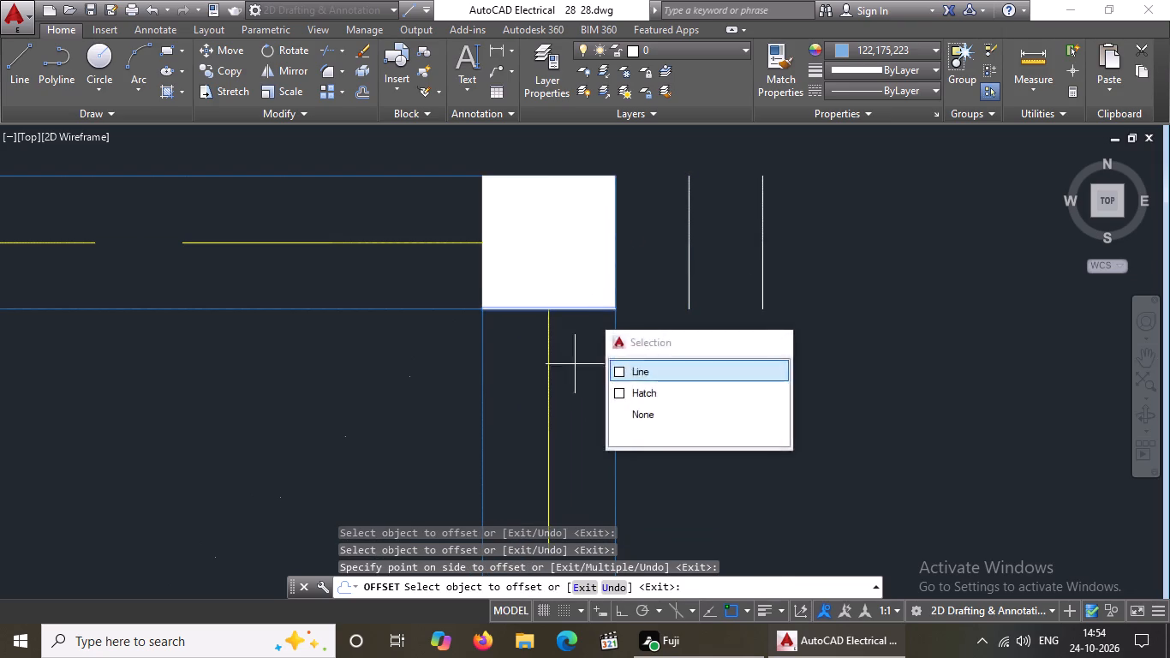
{"action": "left_click", "coordinate": [569, 384]}
{"action": "left_click", "coordinate": [569, 431]}
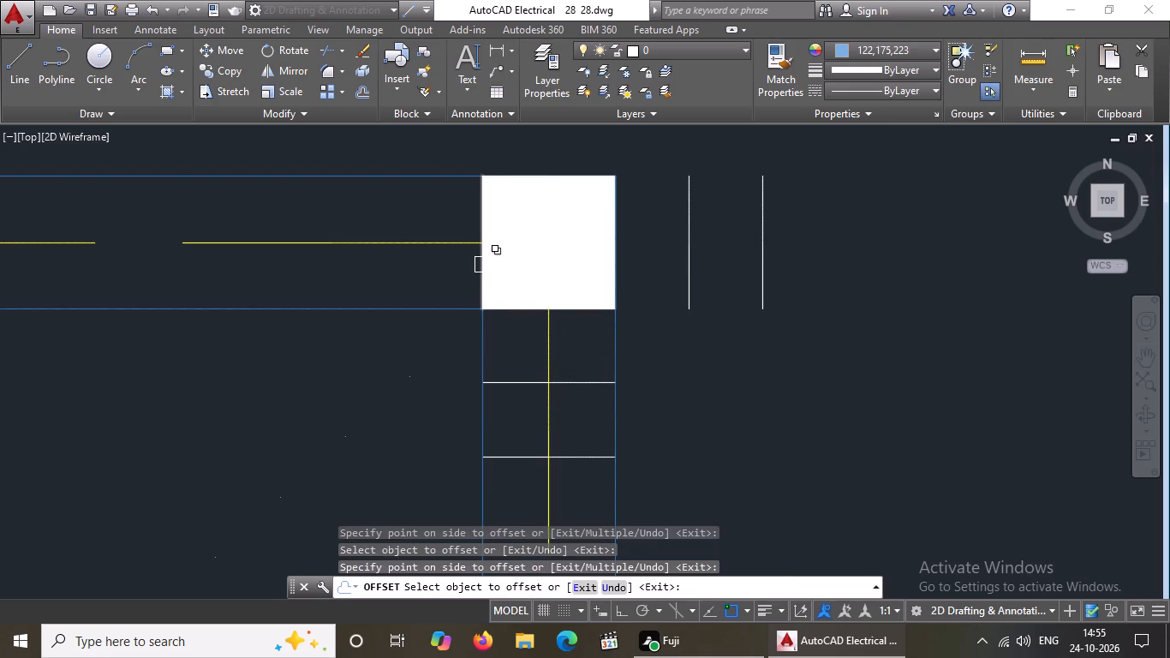
Offset the west and north edges of that same northeast corner column outward twice each at 5" spacing.
{"action": "left_click_drag", "start_coordinate": [482, 265], "coordinate": [469, 271]}
{"action": "left_click", "coordinate": [437, 284]}
{"action": "left_click_drag", "start_coordinate": [401, 285], "coordinate": [386, 294]}
{"action": "left_click", "coordinate": [335, 310]}
{"action": "scroll", "coordinate": [388, 290], "scroll_direction": "down", "scroll_amount": 2}
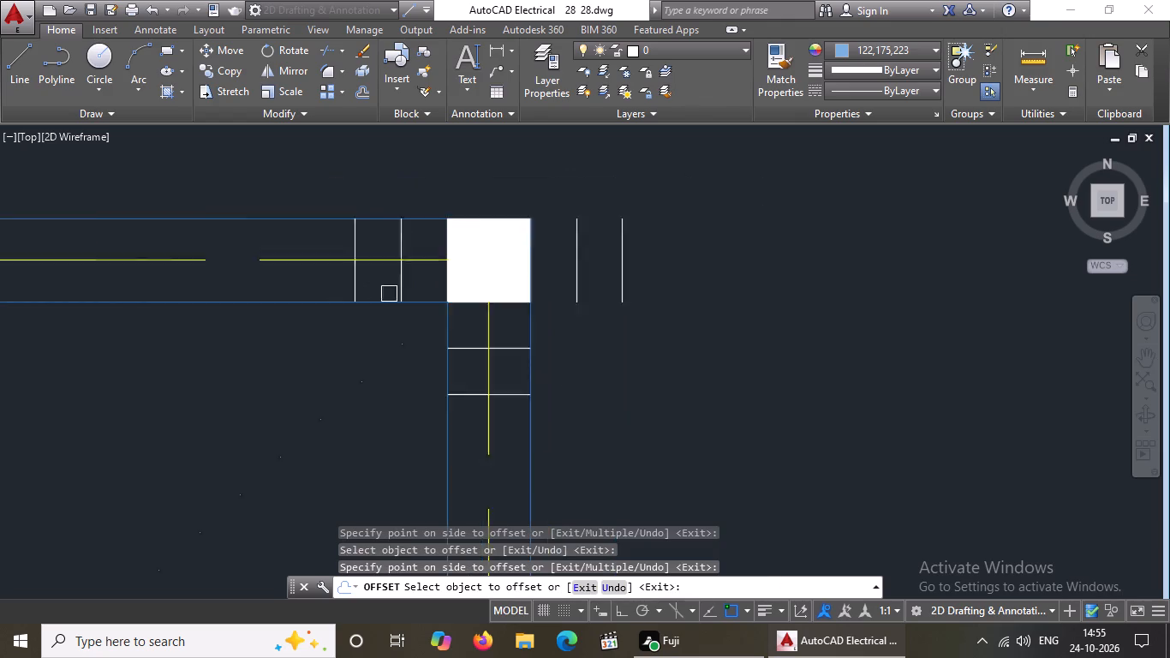
{"action": "scroll", "coordinate": [391, 300], "scroll_direction": "down", "scroll_amount": 3}
{"action": "scroll", "coordinate": [428, 281], "scroll_direction": "up", "scroll_amount": 3}
{"action": "left_click_drag", "start_coordinate": [370, 387], "coordinate": [371, 370]}
{"action": "left_click_drag", "start_coordinate": [374, 339], "coordinate": [377, 330]}
{"action": "left_click", "coordinate": [369, 359]}
{"action": "left_click", "coordinate": [371, 350]}
Offset the north and south edges of the intermediate column on the northernmost beam outward twice each at 5" spacing.
{"action": "scroll", "coordinate": [393, 338], "scroll_direction": "down", "scroll_amount": 5}
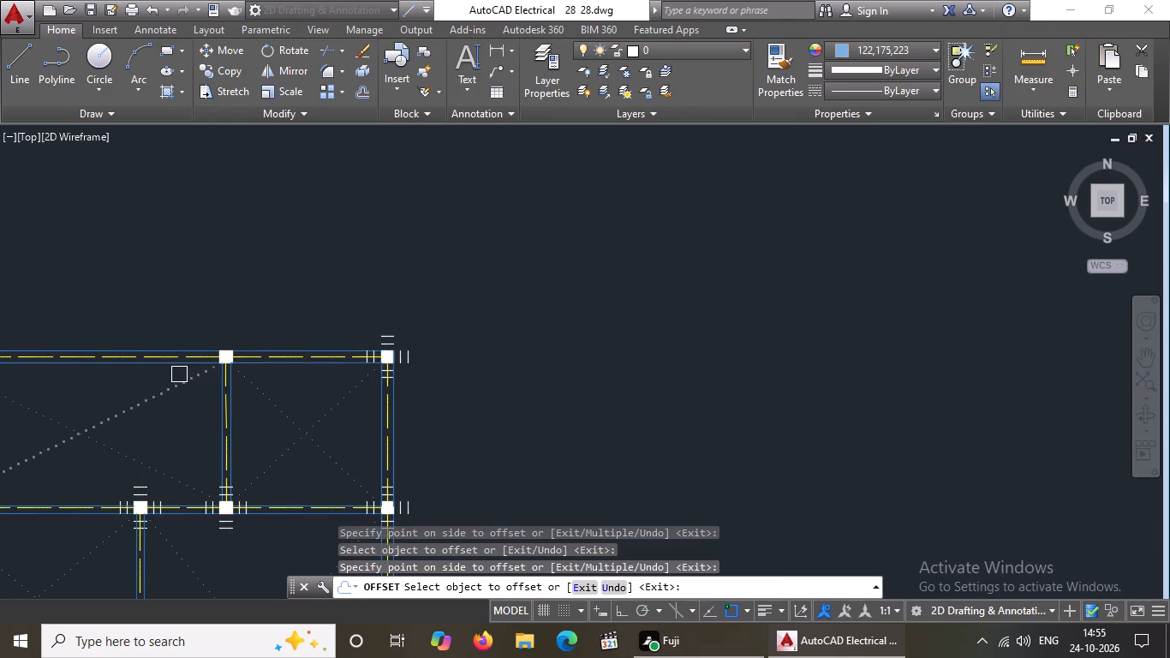
{"action": "scroll", "coordinate": [191, 358], "scroll_direction": "up", "scroll_amount": 4}
{"action": "left_click", "coordinate": [402, 304]}
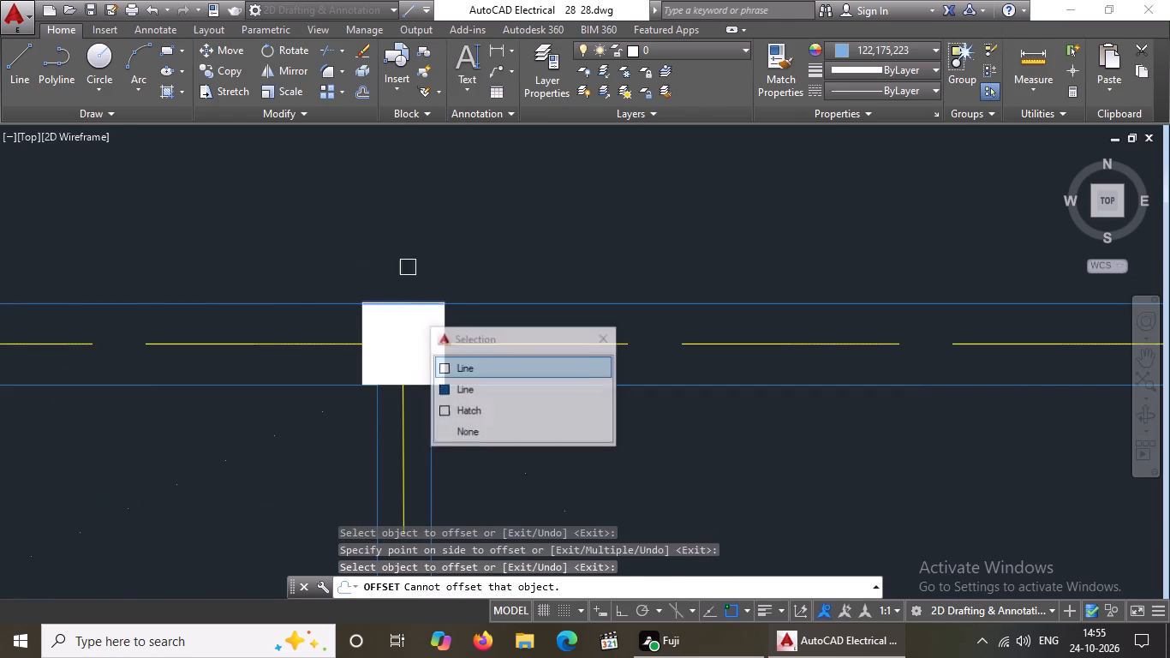
{"action": "left_click", "coordinate": [409, 262]}
{"action": "left_click_drag", "start_coordinate": [403, 258], "coordinate": [406, 243]}
{"action": "left_click_drag", "start_coordinate": [414, 219], "coordinate": [414, 236]}
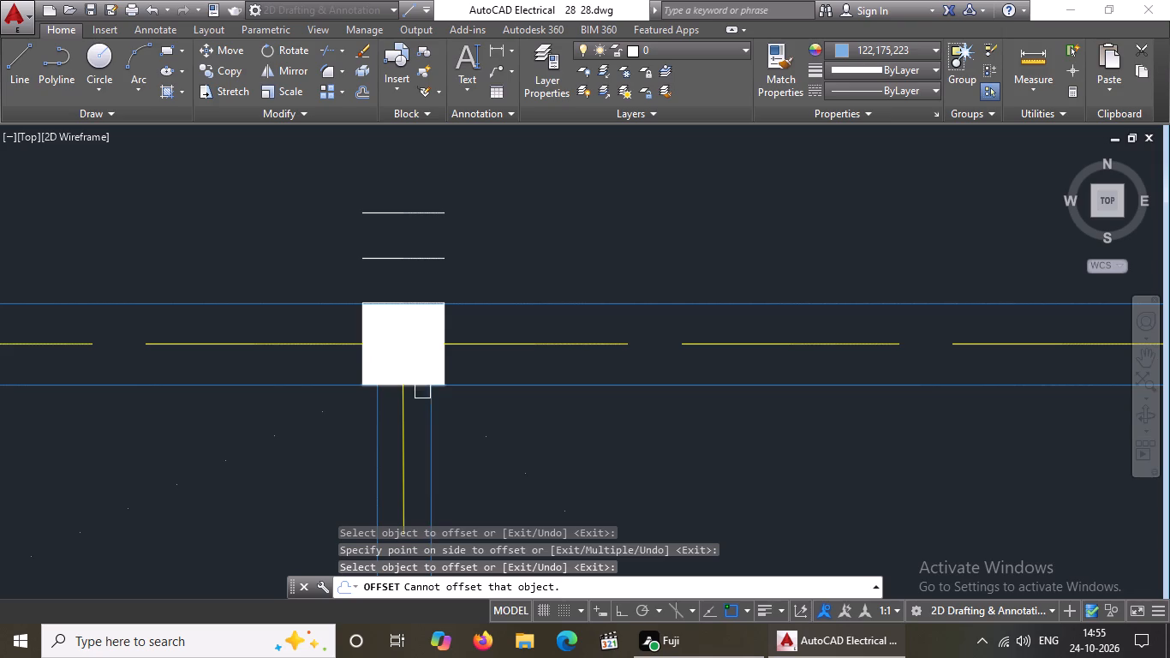
{"action": "left_click", "coordinate": [414, 384]}
{"action": "left_click", "coordinate": [406, 436]}
{"action": "left_click_drag", "start_coordinate": [425, 427], "coordinate": [426, 445]}
{"action": "left_click", "coordinate": [431, 471]}
Offset the east and west edges of that same intermediate north-beam column outward twice each at 5" spacing.
{"action": "left_click_drag", "start_coordinate": [448, 362], "coordinate": [457, 359]}
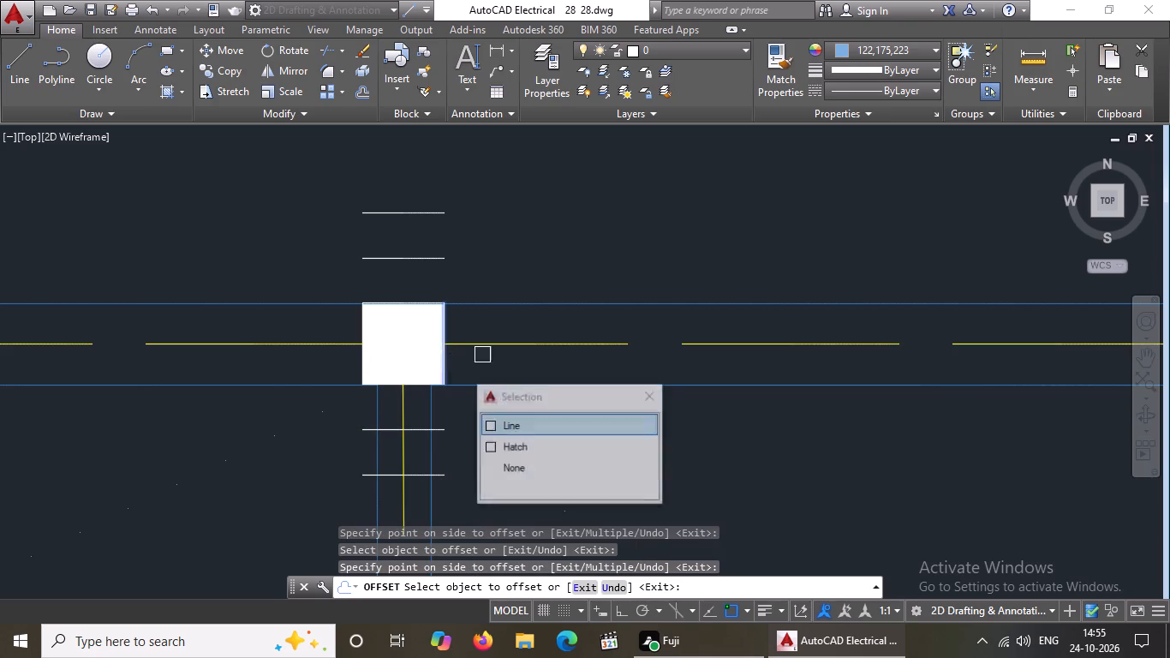
{"action": "left_click", "coordinate": [490, 354]}
{"action": "left_click", "coordinate": [487, 362]}
{"action": "left_click", "coordinate": [518, 355]}
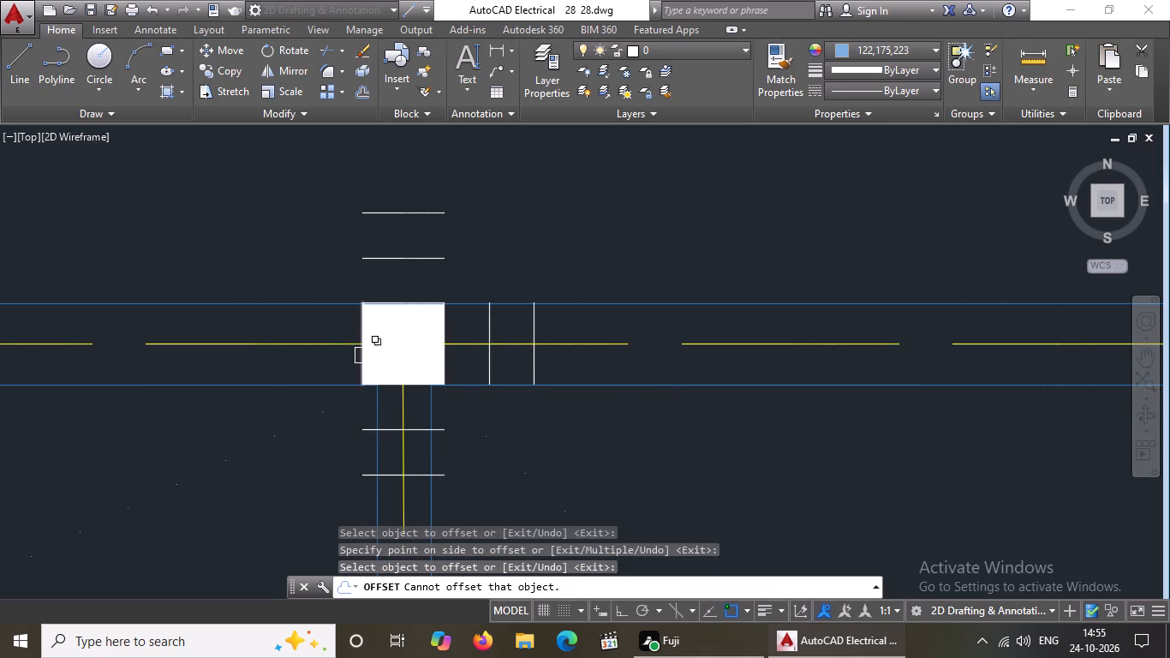
{"action": "left_click_drag", "start_coordinate": [356, 356], "coordinate": [345, 365]}
{"action": "left_click", "coordinate": [299, 380]}
{"action": "left_click", "coordinate": [315, 362]}
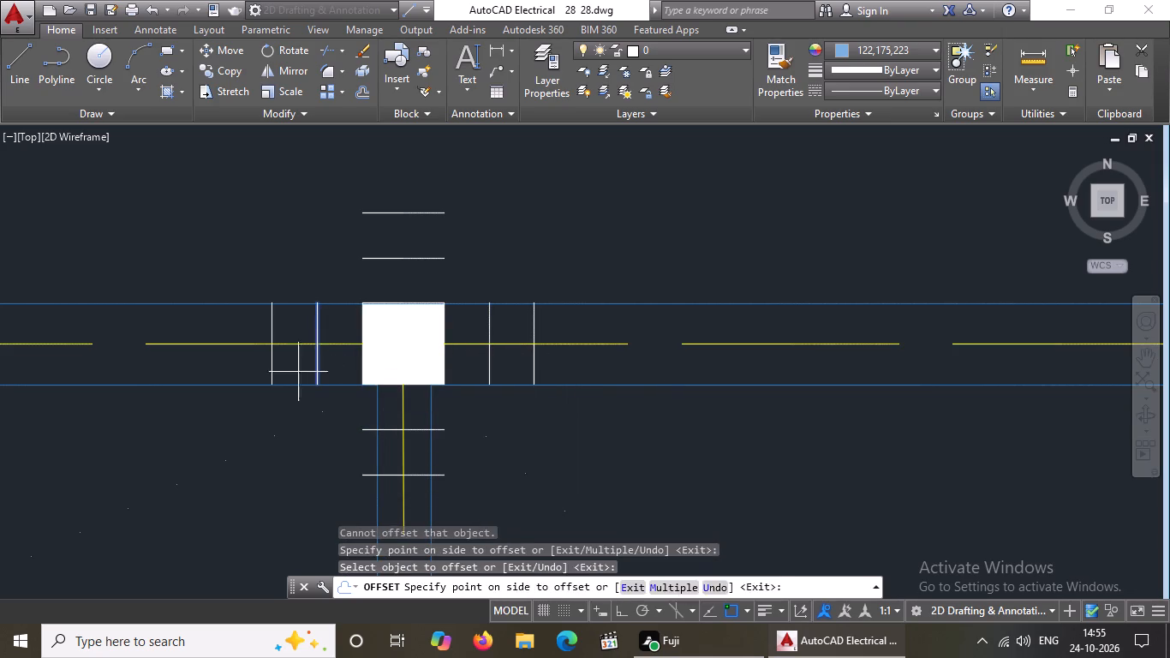
{"action": "left_click", "coordinate": [293, 374]}
Offset the west and north edges of the column at the plan's northwest corner outward twice each at 5" spacing.
{"action": "scroll", "coordinate": [343, 345], "scroll_direction": "down", "scroll_amount": 6}
{"action": "scroll", "coordinate": [47, 375], "scroll_direction": "up", "scroll_amount": 3}
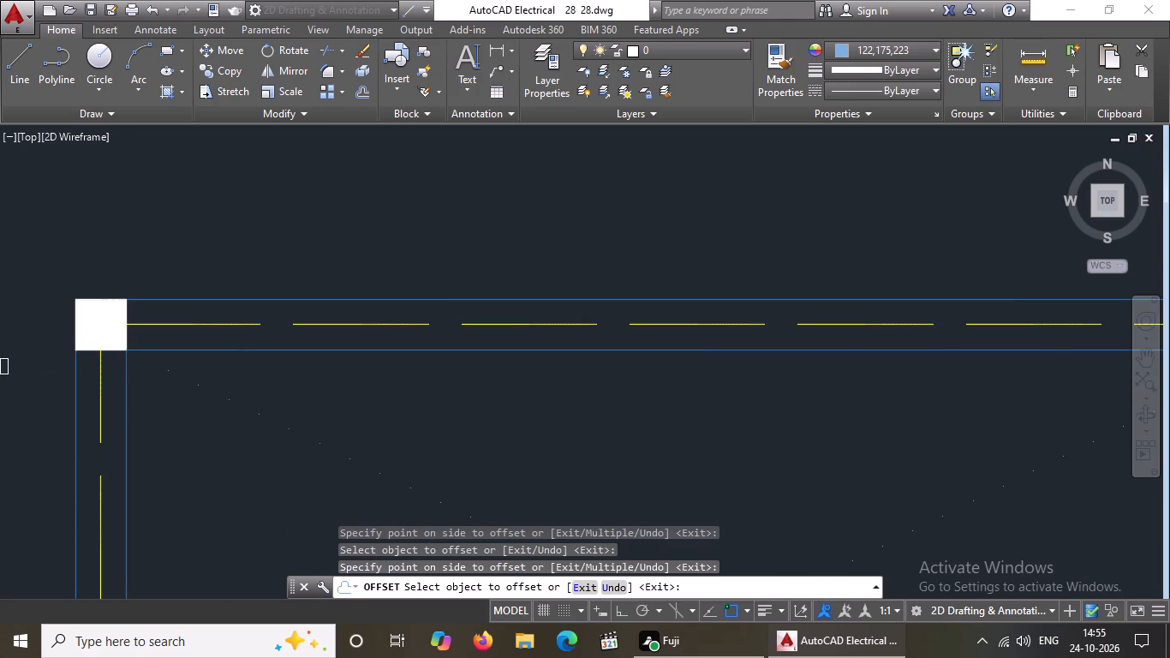
{"action": "scroll", "coordinate": [30, 336], "scroll_direction": "up", "scroll_amount": 3}
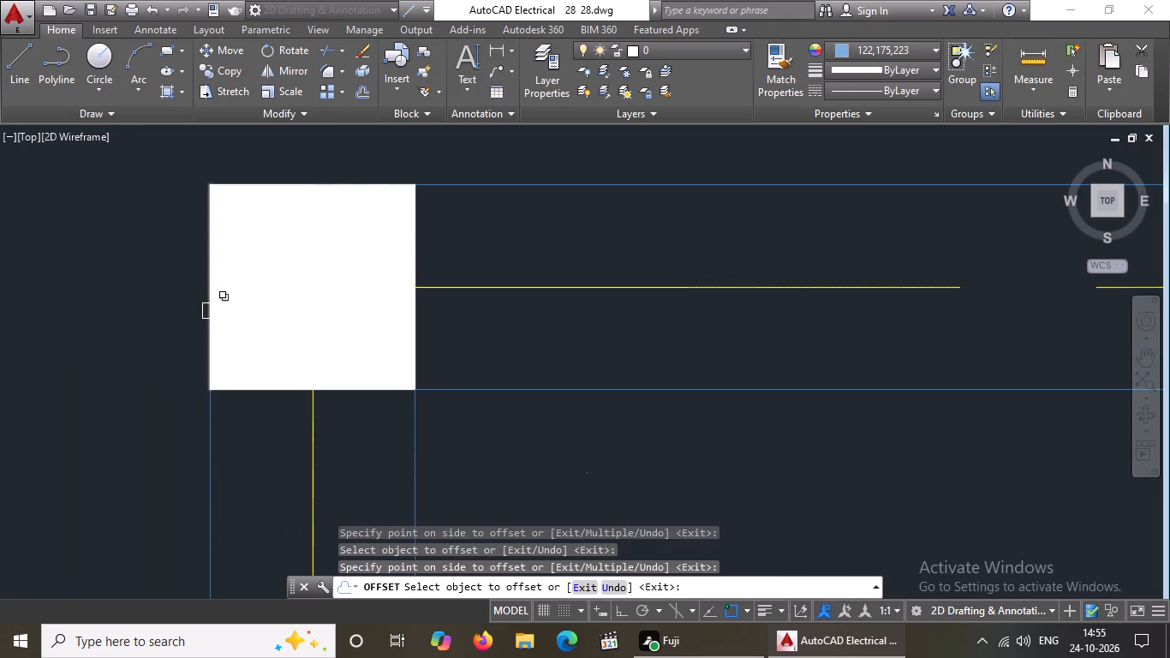
{"action": "left_click", "coordinate": [203, 310]}
{"action": "left_click", "coordinate": [171, 315]}
{"action": "left_click", "coordinate": [87, 329]}
{"action": "left_click", "coordinate": [61, 339]}
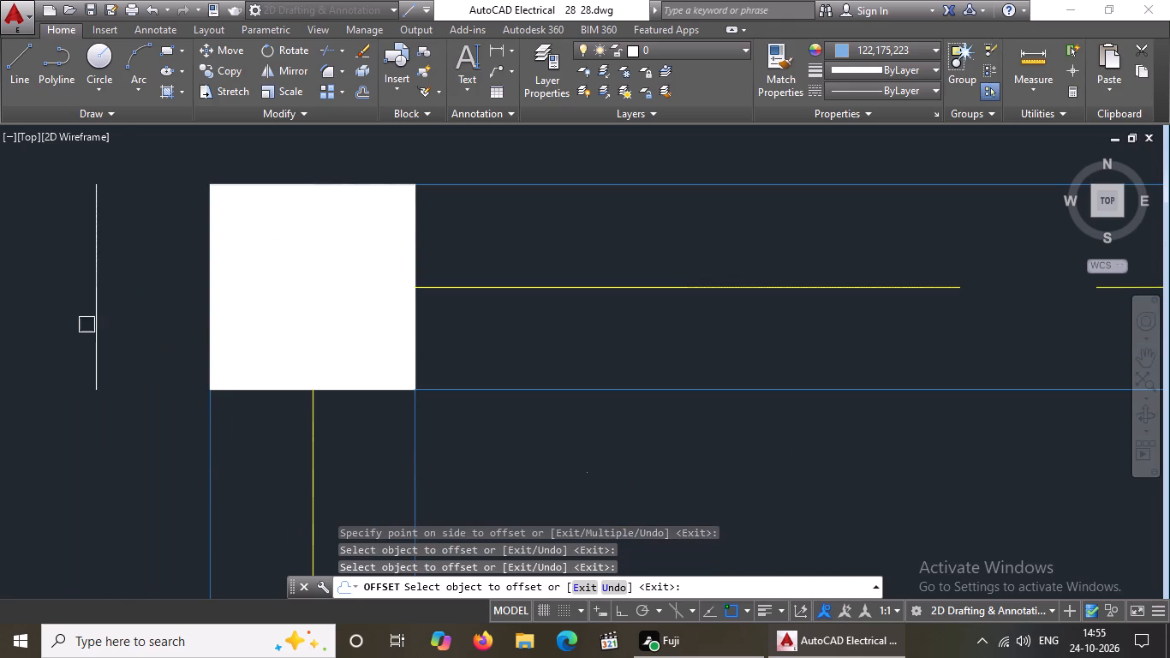
{"action": "left_click_drag", "start_coordinate": [95, 316], "coordinate": [83, 324]}
{"action": "left_click", "coordinate": [36, 342]}
{"action": "scroll", "coordinate": [206, 327], "scroll_direction": "down", "scroll_amount": 4}
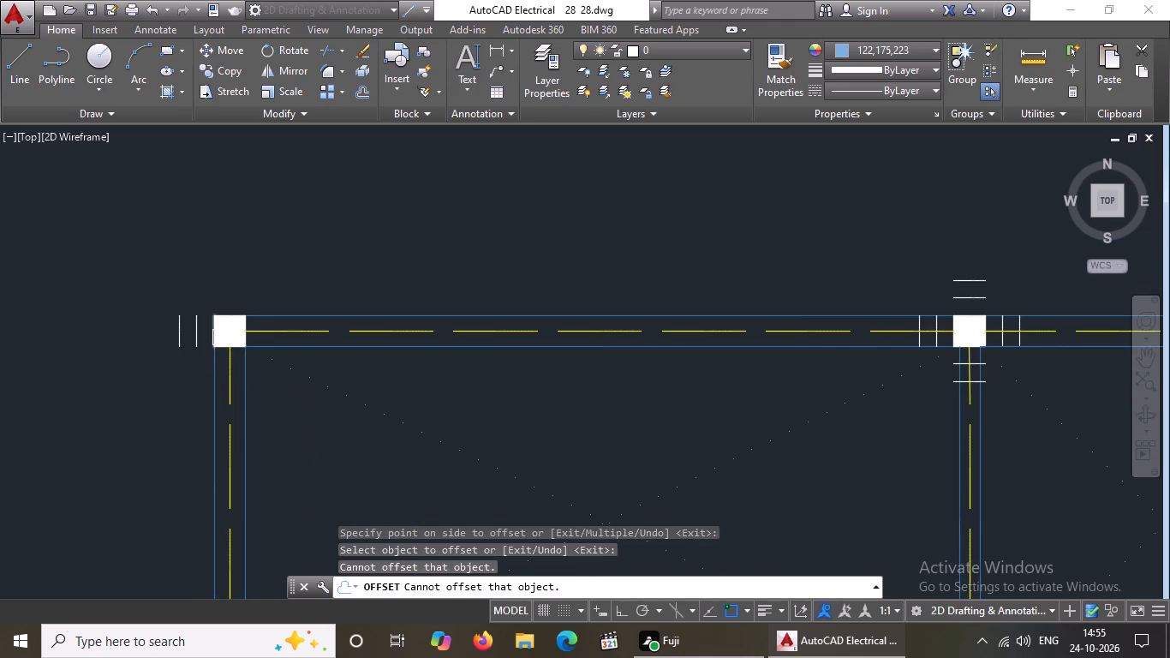
{"action": "scroll", "coordinate": [230, 326], "scroll_direction": "up", "scroll_amount": 3}
{"action": "left_click", "coordinate": [235, 279]}
{"action": "left_click", "coordinate": [239, 252]}
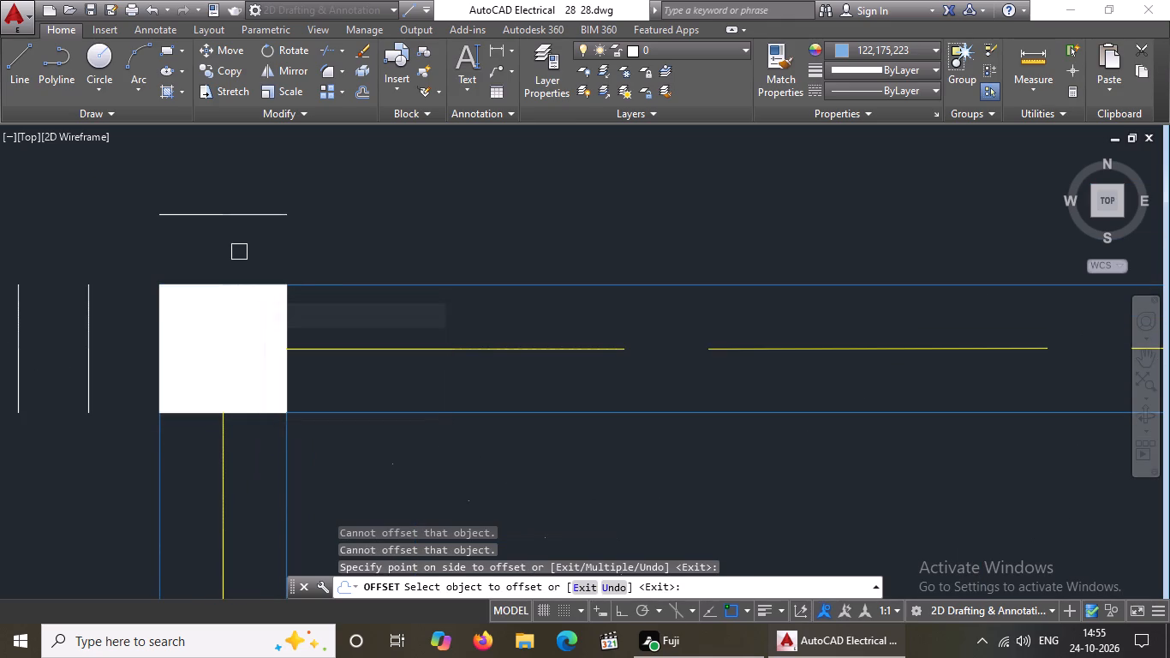
{"action": "left_click", "coordinate": [237, 216]}
{"action": "left_click", "coordinate": [239, 191]}
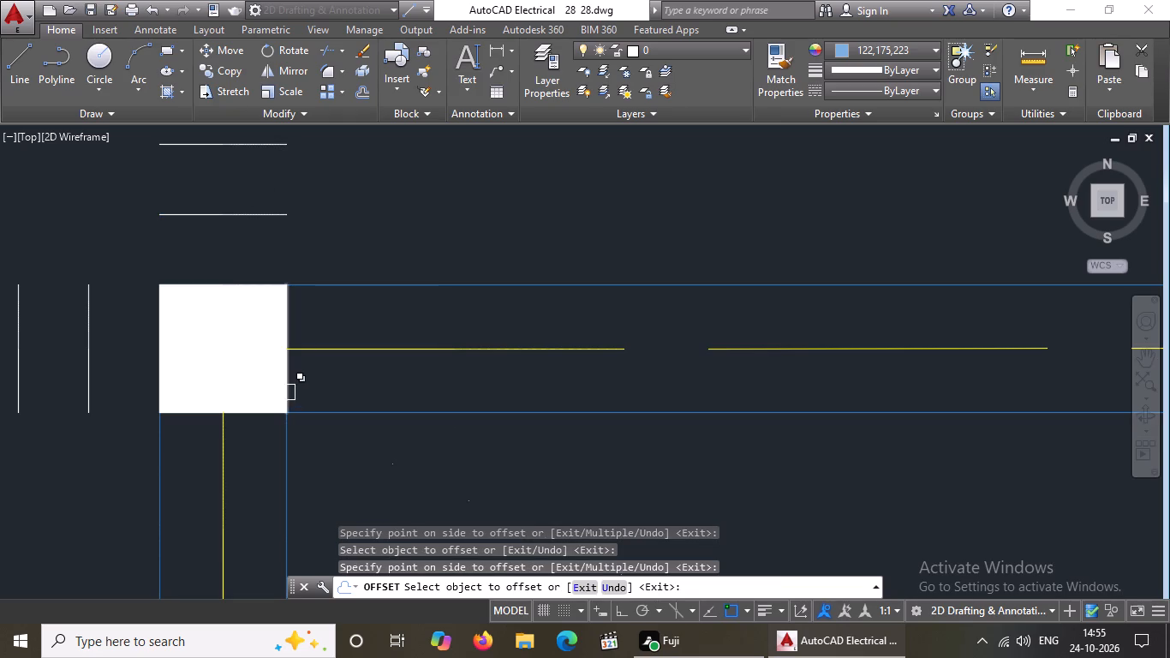
Offset the east and south edges of that same northwest corner column outward twice each at 5" spacing.
{"action": "left_click", "coordinate": [283, 384]}
{"action": "left_click", "coordinate": [296, 373]}
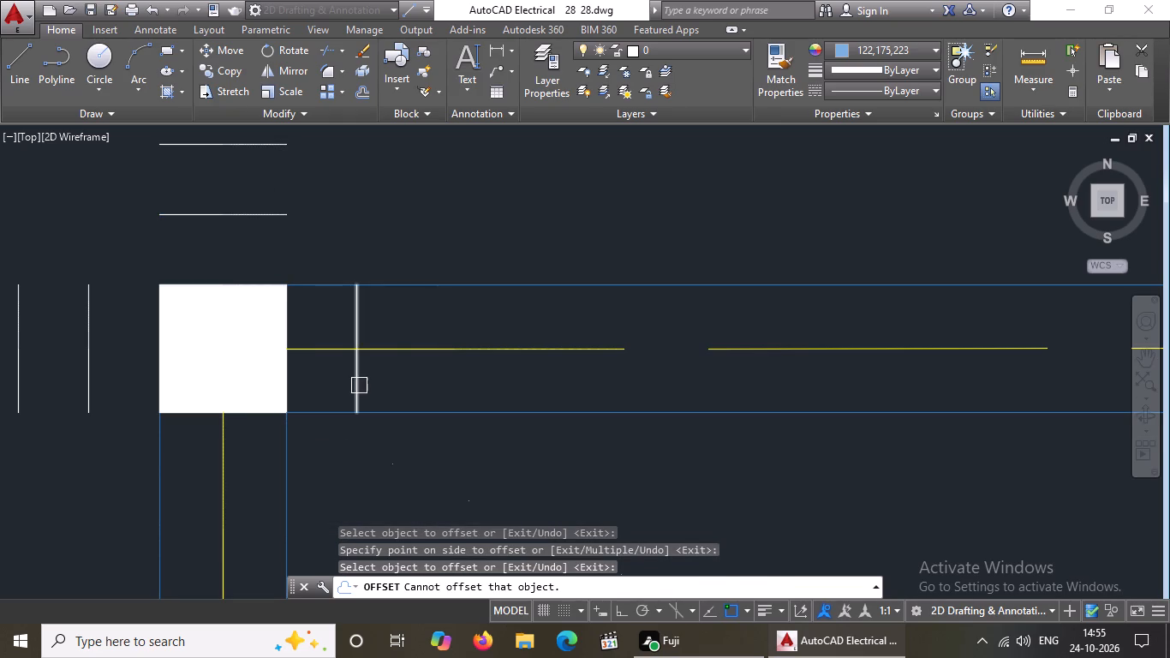
{"action": "left_click_drag", "start_coordinate": [355, 386], "coordinate": [362, 380]}
{"action": "left_click", "coordinate": [417, 368]}
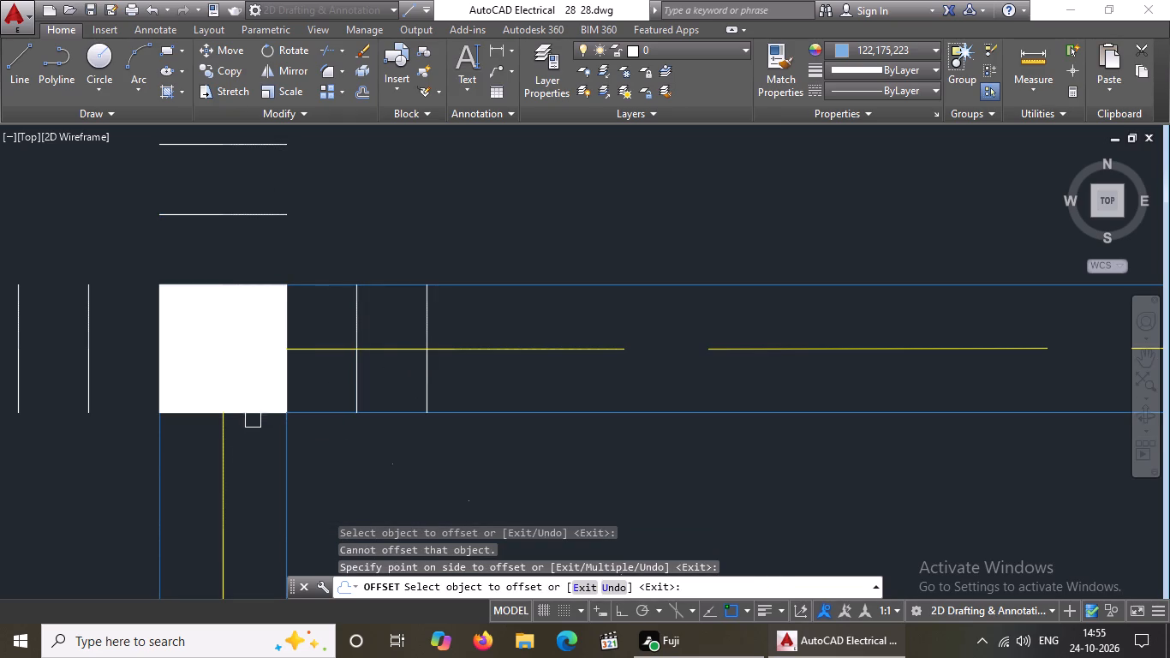
{"action": "left_click", "coordinate": [257, 412]}
{"action": "left_click_drag", "start_coordinate": [266, 480], "coordinate": [268, 489]}
{"action": "left_click", "coordinate": [263, 488]}
{"action": "left_click", "coordinate": [260, 541]}
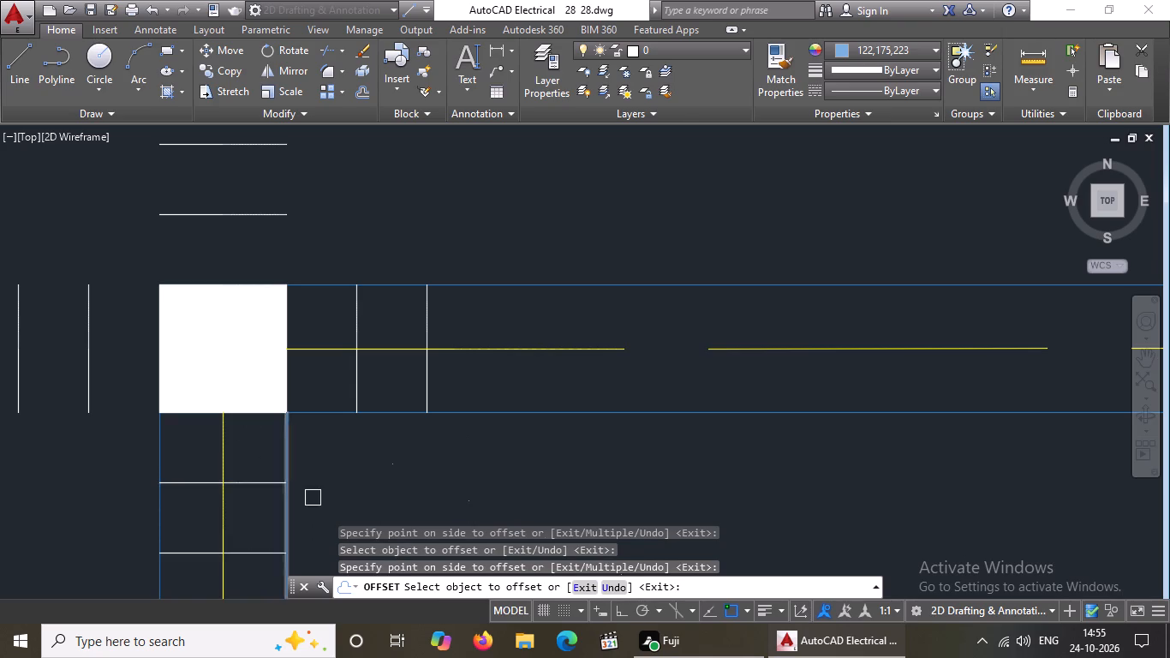
{"action": "scroll", "coordinate": [314, 497], "scroll_direction": "down", "scroll_amount": 6}
{"action": "middle_click_drag", "start_coordinate": [349, 471], "coordinate": [366, 388]}
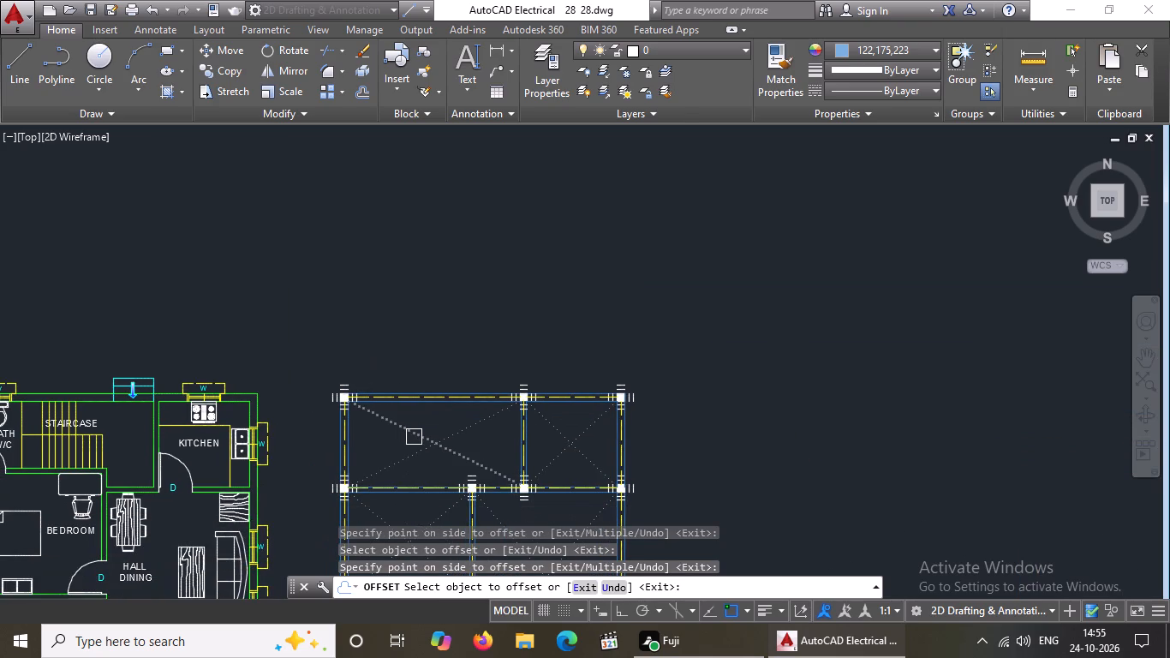
{"action": "key", "text": "Escape"}
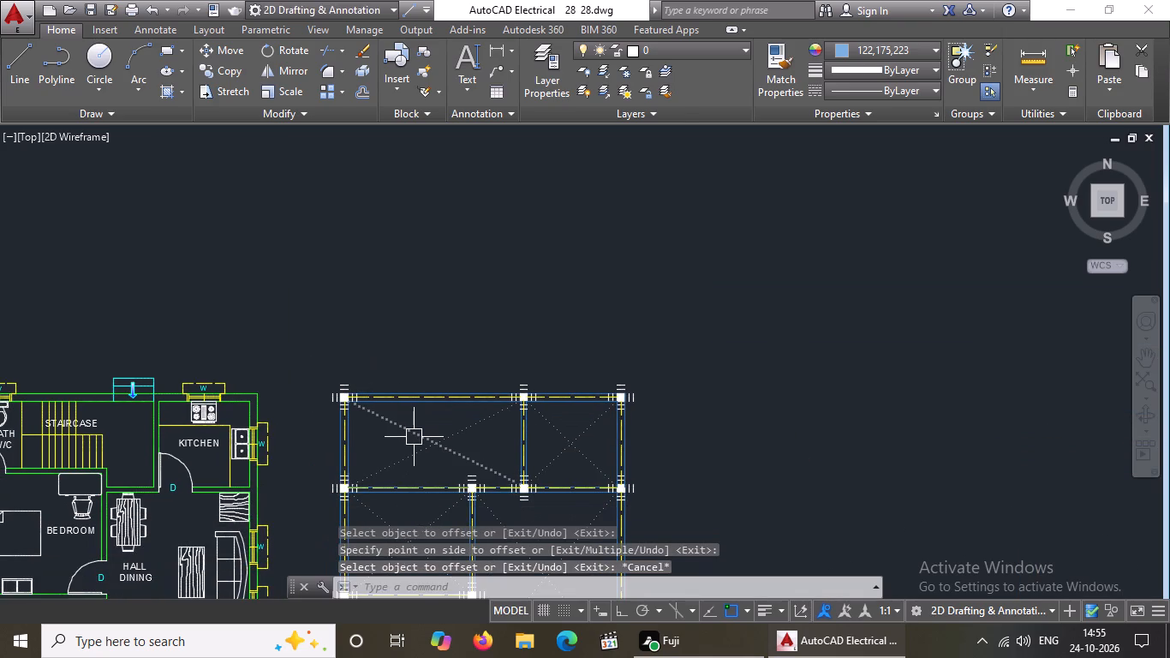
Fillet the northwest corners of both offset outlines around the northwest corner column, using Multiple mode and radius 0.
{"action": "key", "text": "f"}
{"action": "key", "text": "Return"}
{"action": "key", "text": "m"}
{"action": "key", "text": "Return"}
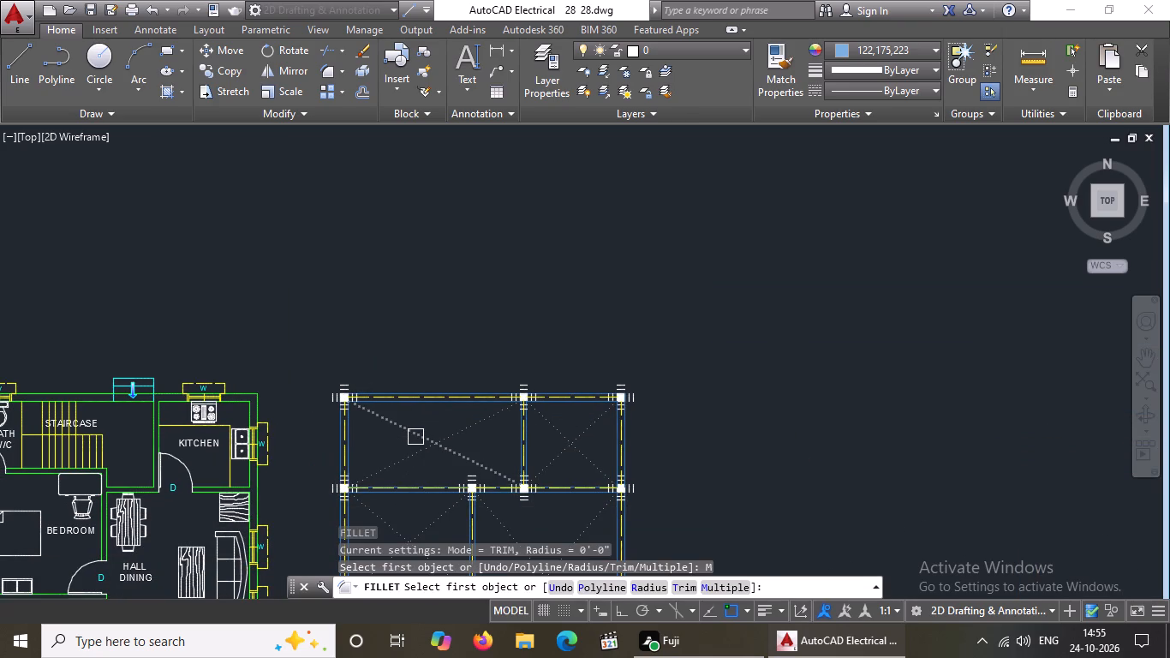
{"action": "key", "text": "r"}
{"action": "key", "text": "Return"}
{"action": "key", "text": "0"}
{"action": "key", "text": "Return"}
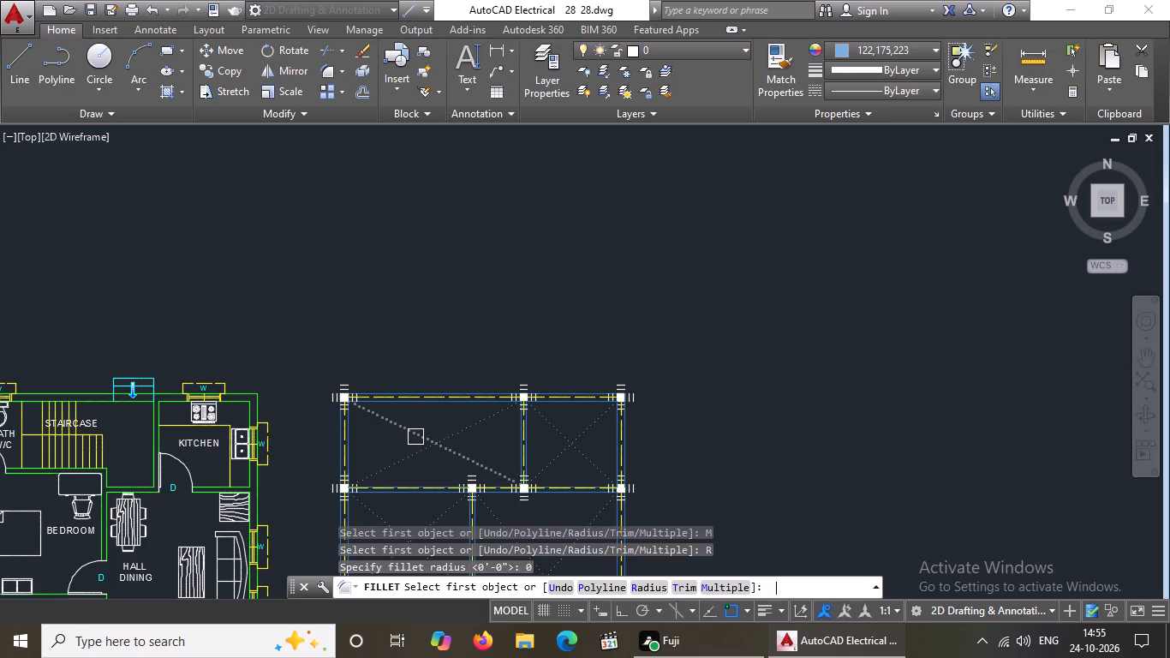
{"action": "scroll", "coordinate": [325, 420], "scroll_direction": "up", "scroll_amount": 2}
{"action": "scroll", "coordinate": [349, 315], "scroll_direction": "up", "scroll_amount": 3}
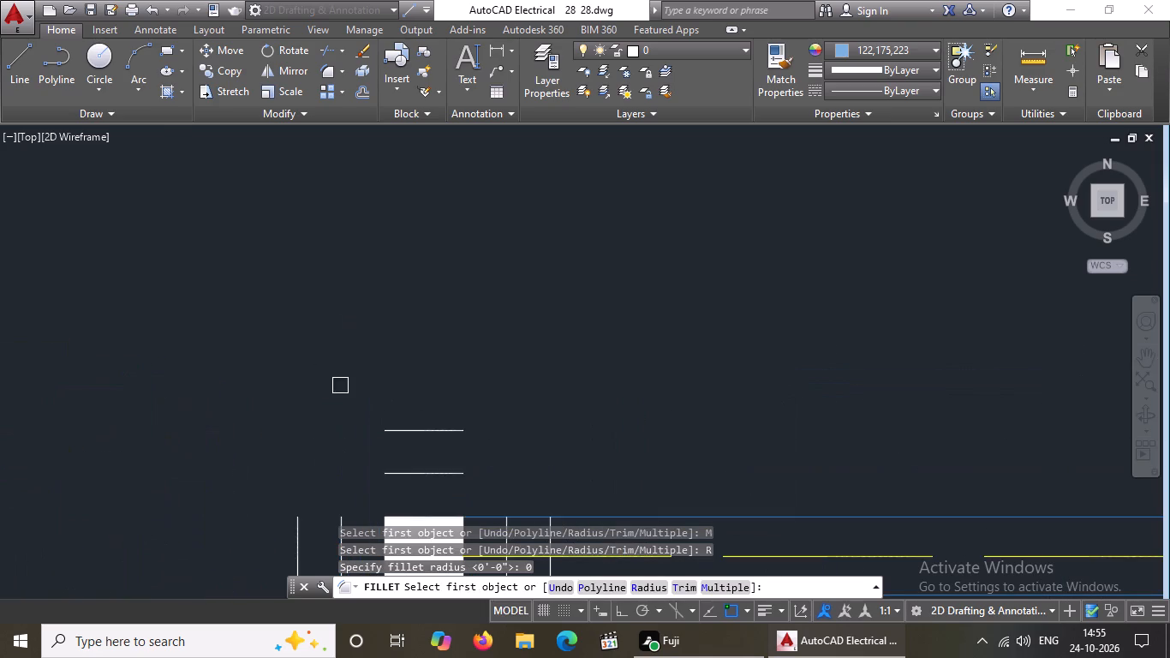
{"action": "scroll", "coordinate": [360, 377], "scroll_direction": "down", "scroll_amount": 3}
{"action": "scroll", "coordinate": [397, 426], "scroll_direction": "up", "scroll_amount": 3}
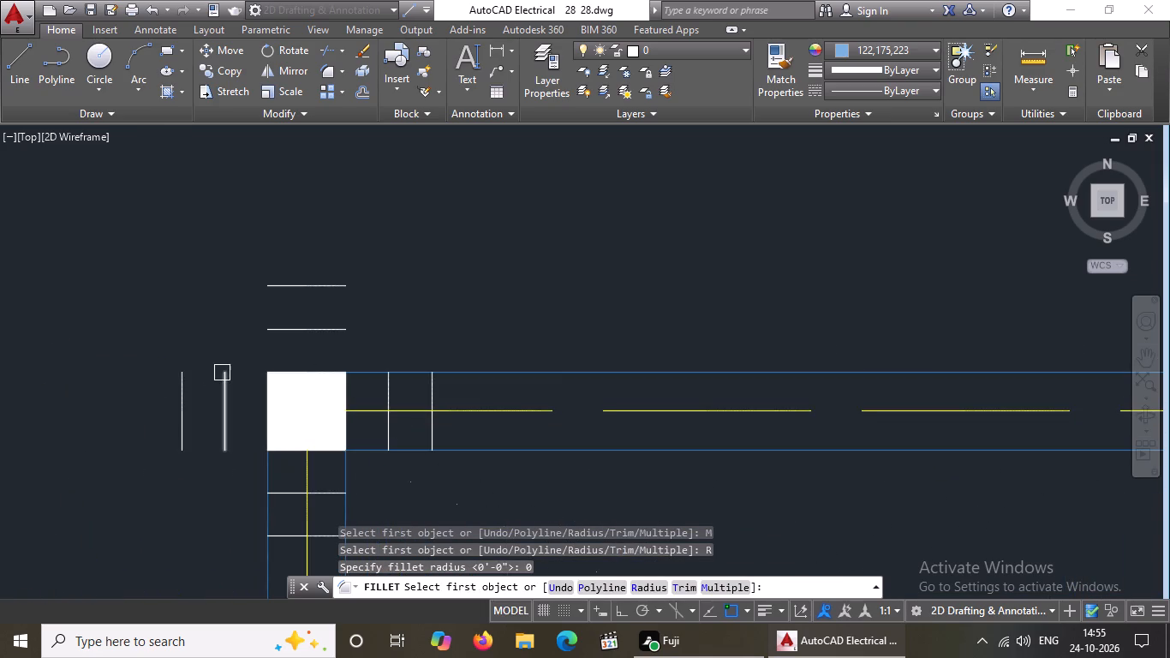
{"action": "left_click", "coordinate": [222, 373]}
{"action": "left_click", "coordinate": [278, 329]}
{"action": "left_click", "coordinate": [177, 379]}
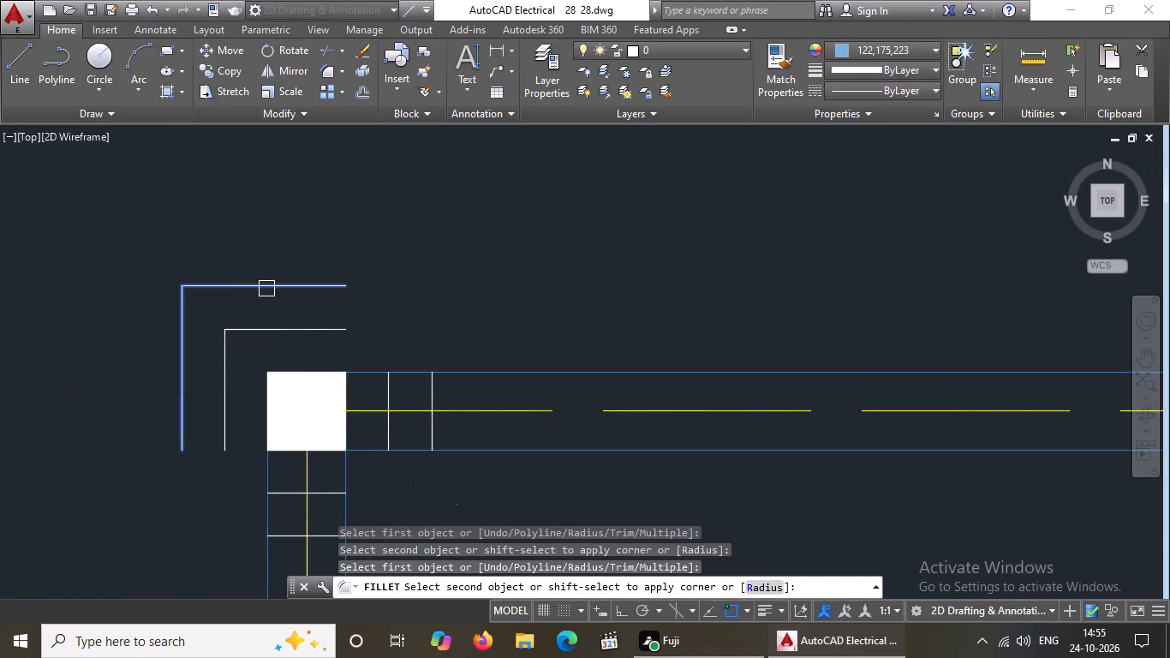
{"action": "left_click", "coordinate": [268, 288]}
Close the northeast, southwest and southeast corners of both outlines around the northwest corner column with radius 0 fillets.
{"action": "left_click", "coordinate": [330, 330]}
{"action": "left_click", "coordinate": [383, 393]}
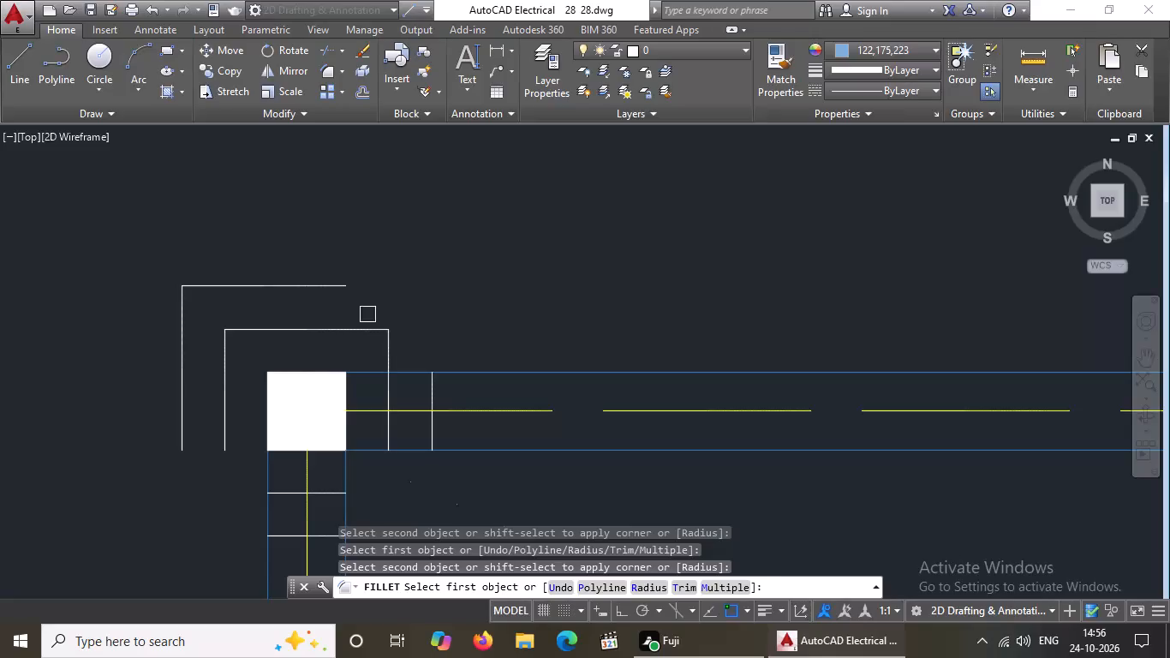
{"action": "left_click", "coordinate": [301, 280]}
{"action": "left_click", "coordinate": [433, 389]}
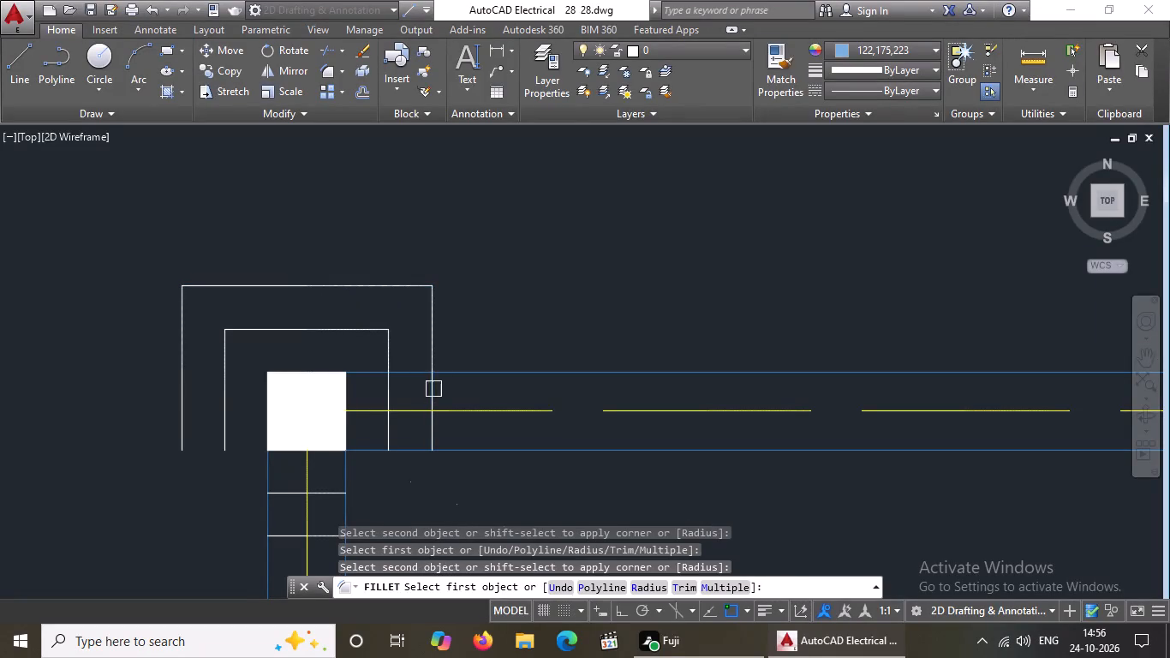
{"action": "left_click", "coordinate": [228, 418]}
{"action": "left_click", "coordinate": [290, 495]}
{"action": "left_click_drag", "start_coordinate": [177, 431], "coordinate": [181, 439]}
{"action": "left_click", "coordinate": [282, 538]}
{"action": "scroll", "coordinate": [428, 400], "scroll_direction": "down", "scroll_amount": 2}
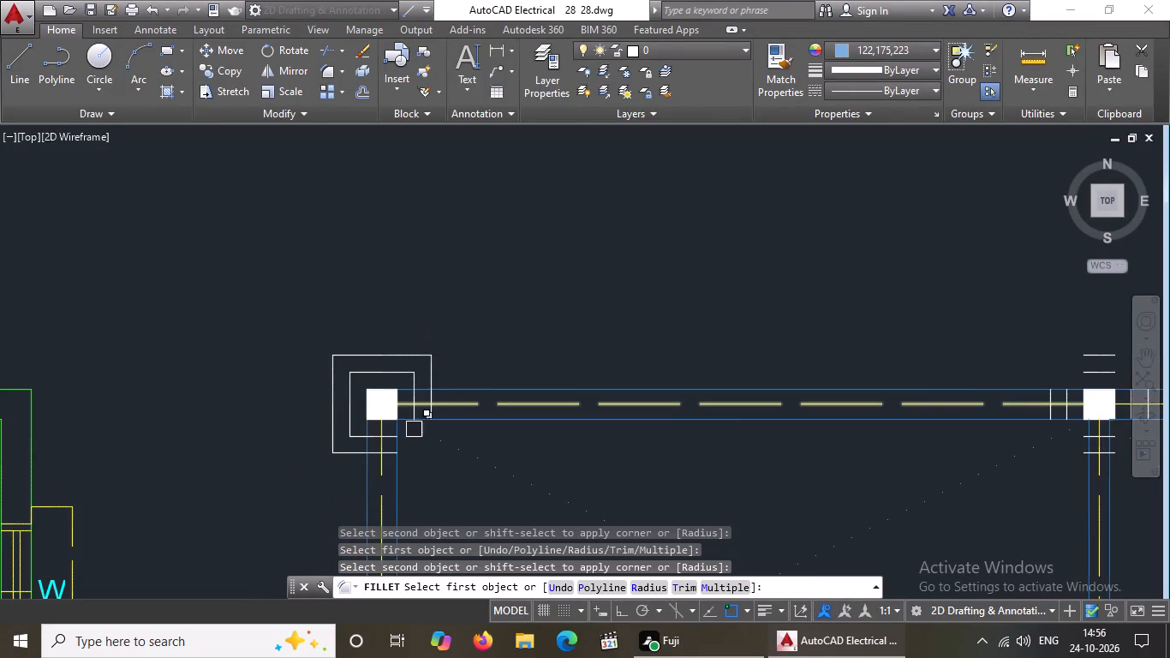
{"action": "scroll", "coordinate": [400, 473], "scroll_direction": "up", "scroll_amount": 2}
{"action": "left_click_drag", "start_coordinate": [372, 380], "coordinate": [383, 374]}
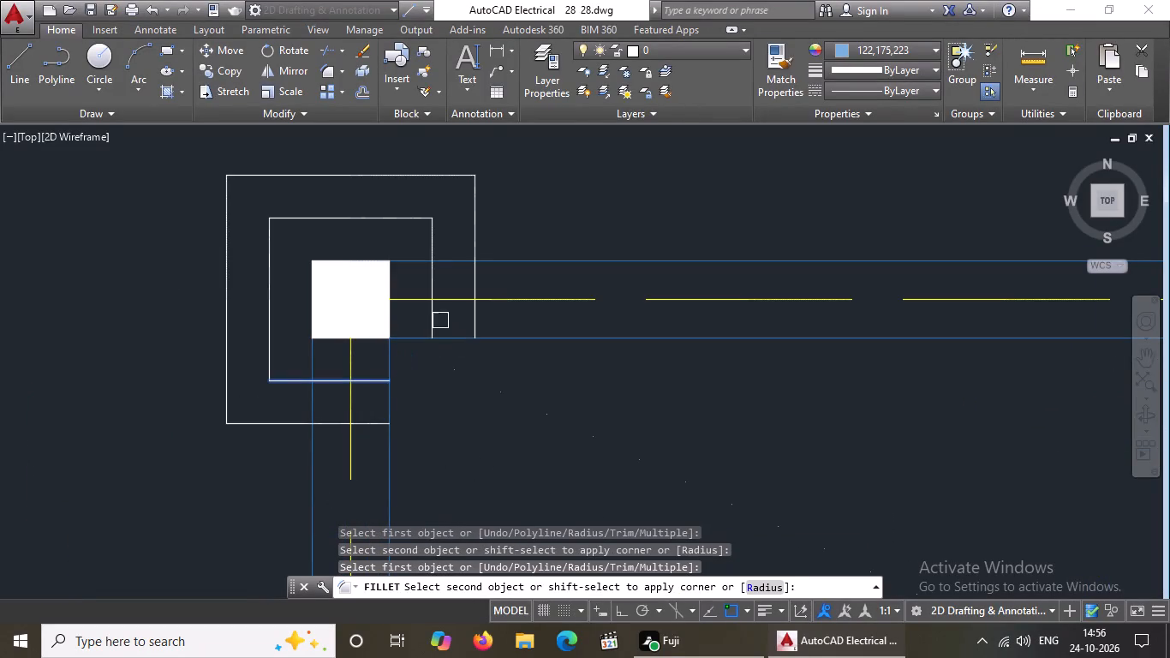
{"action": "left_click", "coordinate": [438, 320]}
{"action": "left_click", "coordinate": [376, 424]}
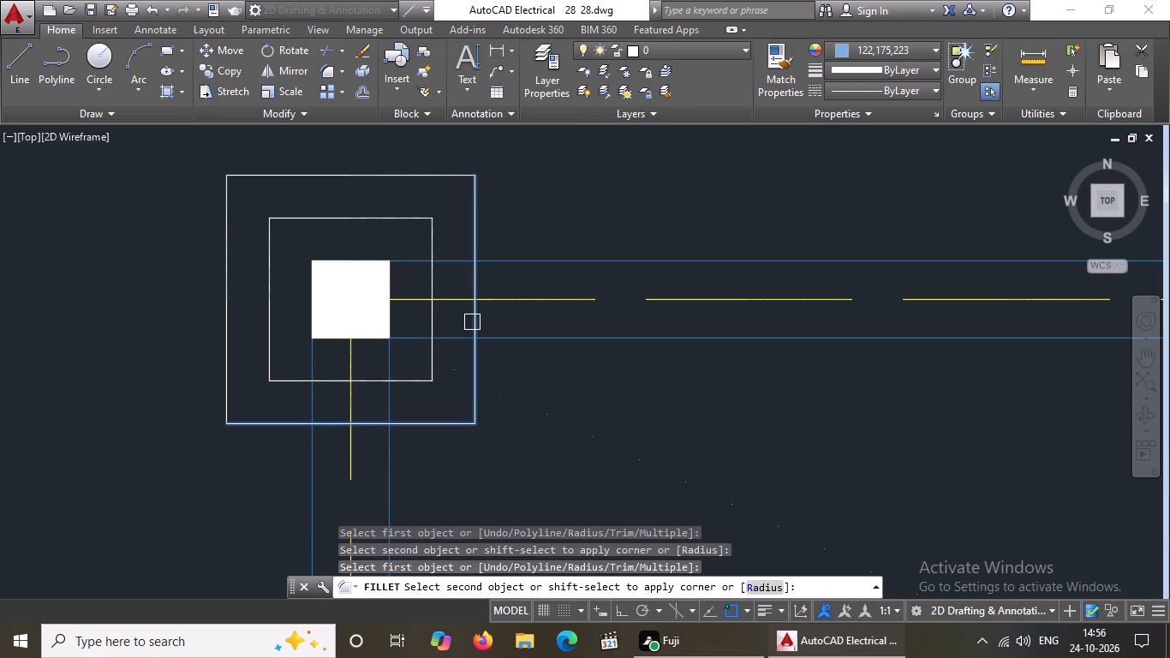
{"action": "left_click_drag", "start_coordinate": [472, 322], "coordinate": [469, 335]}
Join the inner offset lines around the intermediate column on the northernmost beam into a closed square with radius 0 fillets.
{"action": "scroll", "coordinate": [431, 384], "scroll_direction": "down", "scroll_amount": 4}
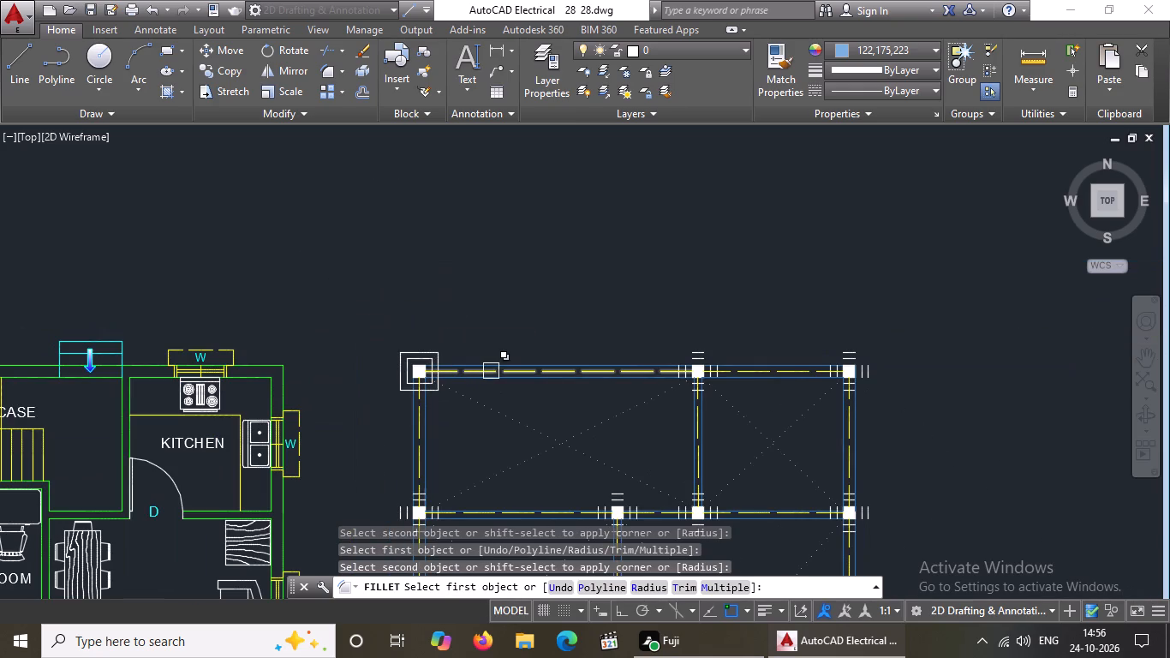
{"action": "scroll", "coordinate": [709, 377], "scroll_direction": "up", "scroll_amount": 4}
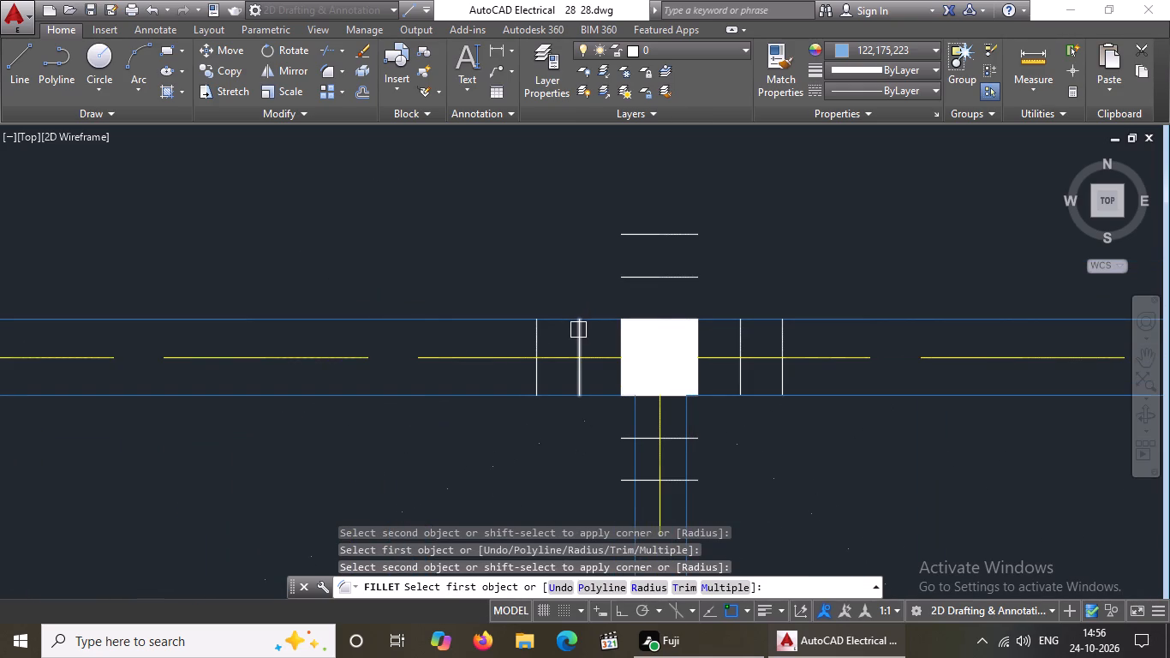
{"action": "left_click", "coordinate": [578, 330]}
{"action": "left_click", "coordinate": [649, 283]}
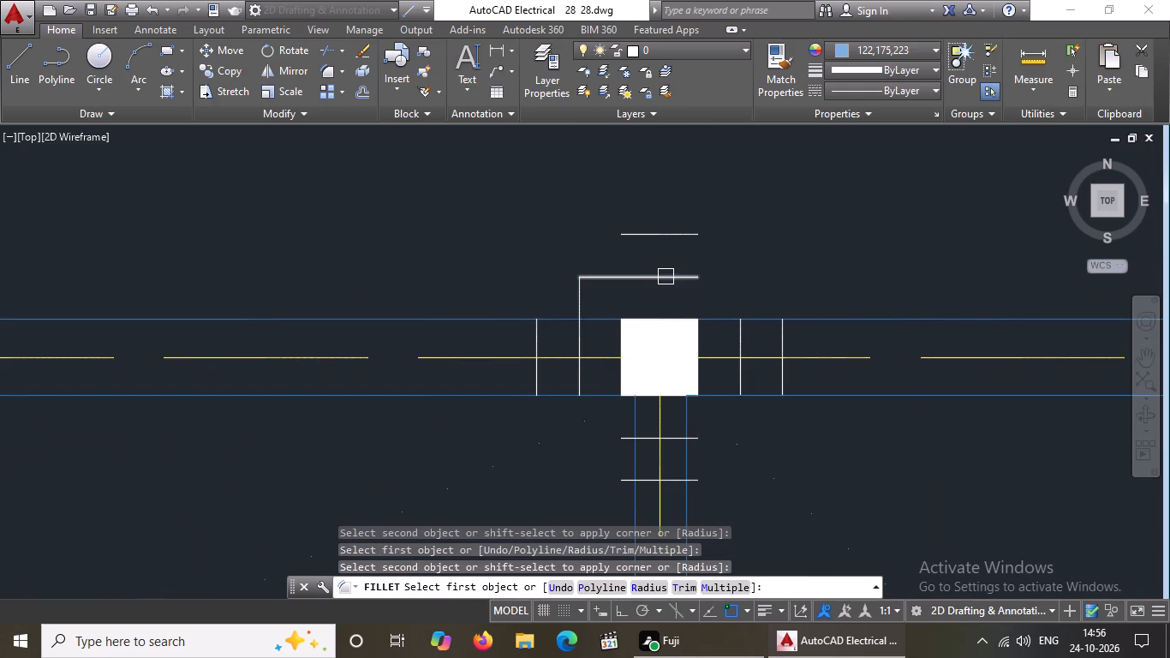
{"action": "left_click", "coordinate": [666, 277]}
{"action": "left_click", "coordinate": [747, 345]}
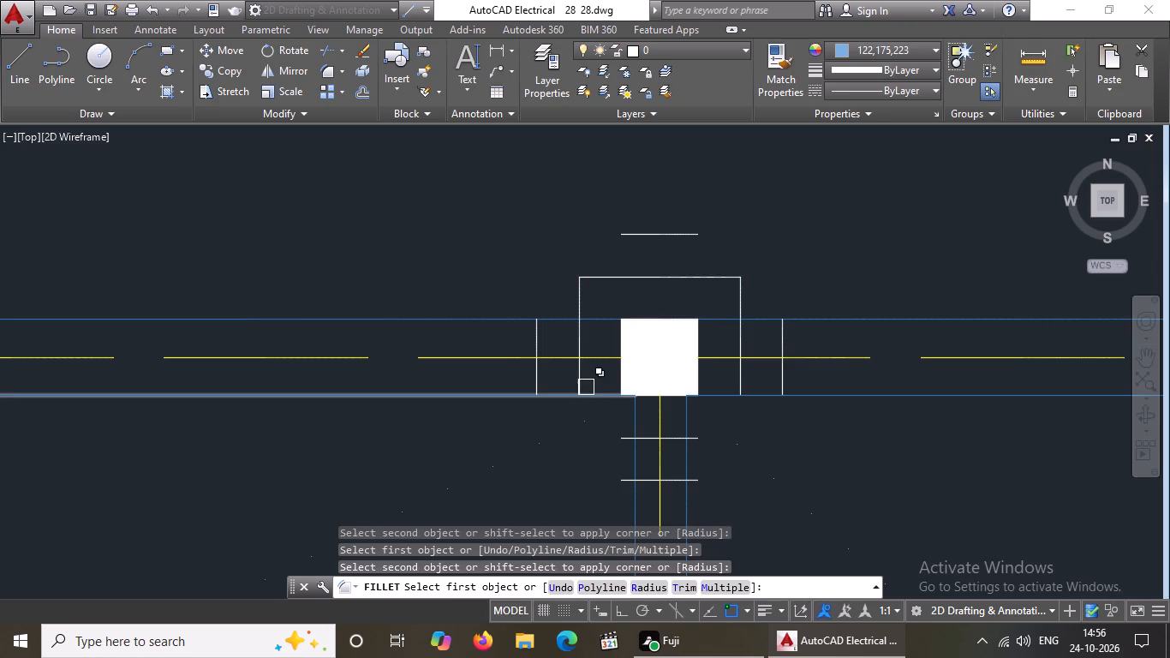
{"action": "left_click", "coordinate": [578, 377]}
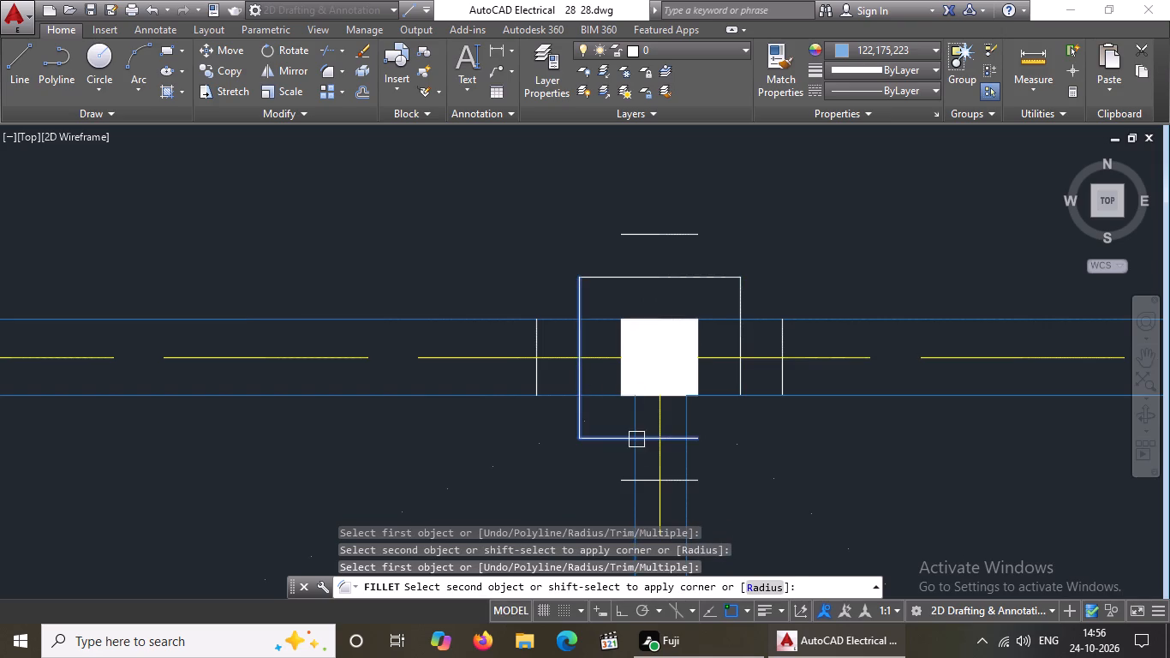
{"action": "left_click", "coordinate": [639, 437]}
{"action": "left_click", "coordinate": [675, 434]}
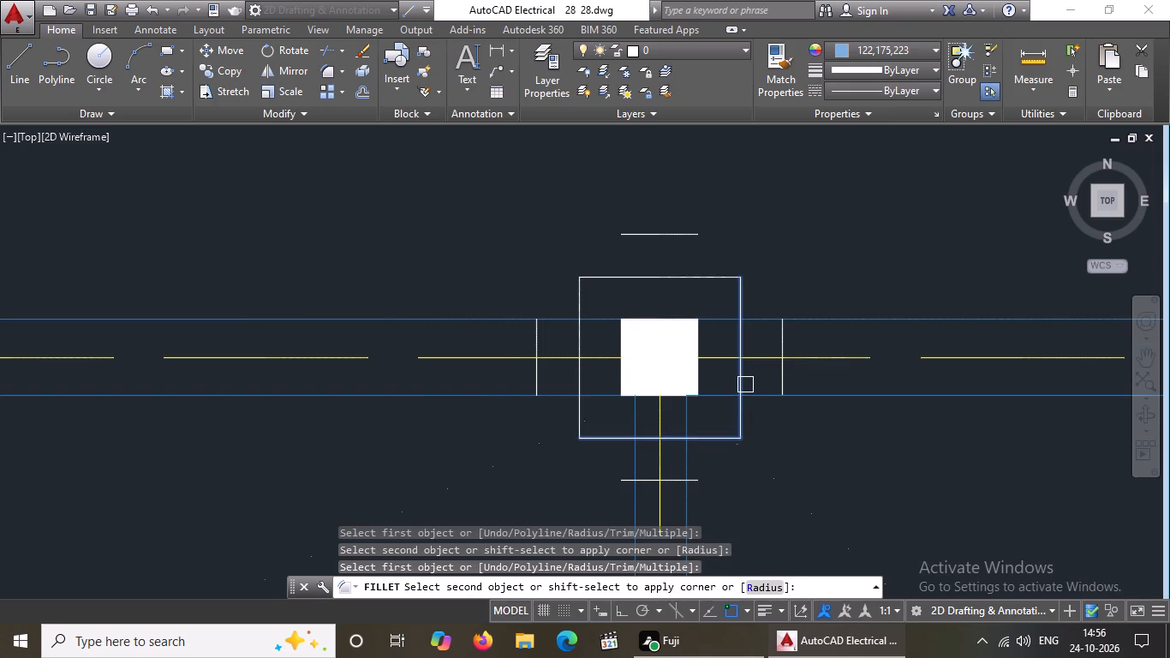
{"action": "left_click", "coordinate": [745, 385]}
Join the outer offset lines around that same intermediate north-beam column into a closed square with radius 0 fillets.
{"action": "scroll", "coordinate": [745, 385], "scroll_direction": "up", "scroll_amount": 1}
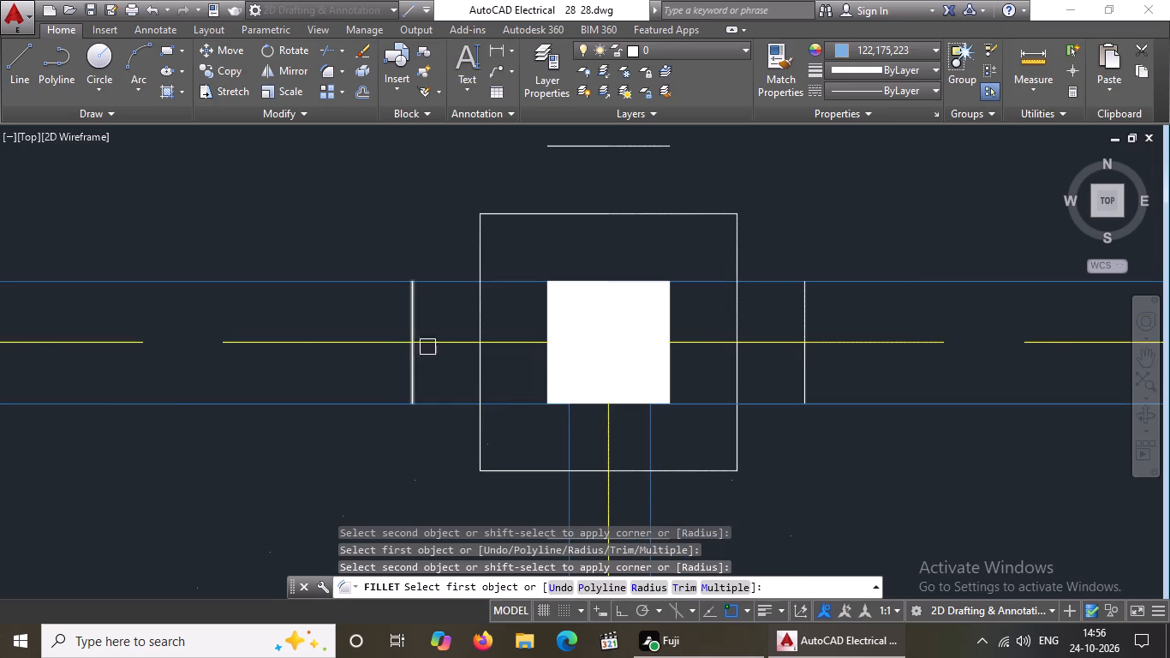
{"action": "scroll", "coordinate": [430, 345], "scroll_direction": "down", "scroll_amount": 4}
{"action": "scroll", "coordinate": [434, 341], "scroll_direction": "up", "scroll_amount": 3}
{"action": "left_click_drag", "start_coordinate": [405, 345], "coordinate": [415, 342]}
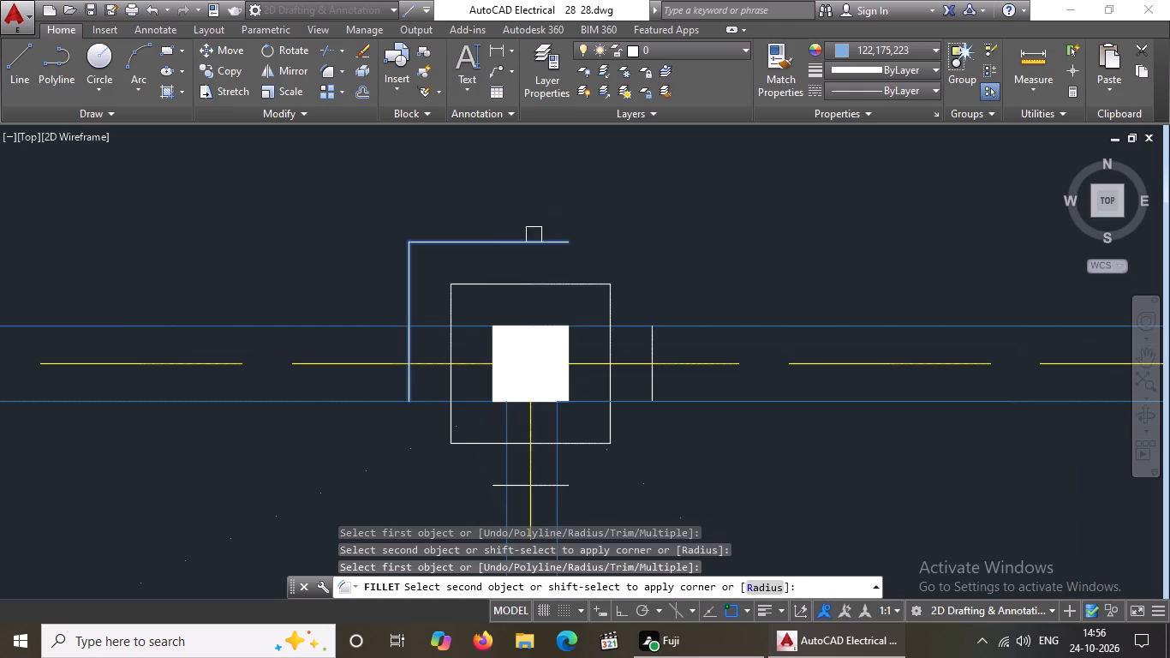
{"action": "left_click", "coordinate": [532, 236]}
{"action": "left_click_drag", "start_coordinate": [650, 345], "coordinate": [650, 335]}
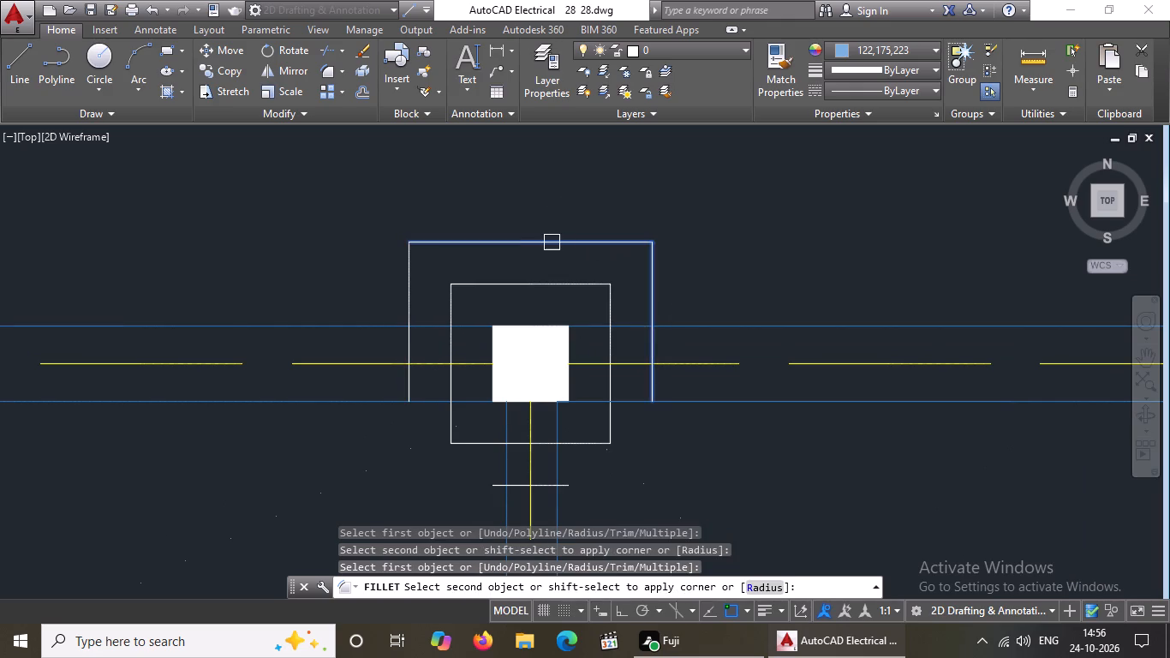
{"action": "left_click", "coordinate": [552, 242]}
{"action": "left_click", "coordinate": [406, 380]}
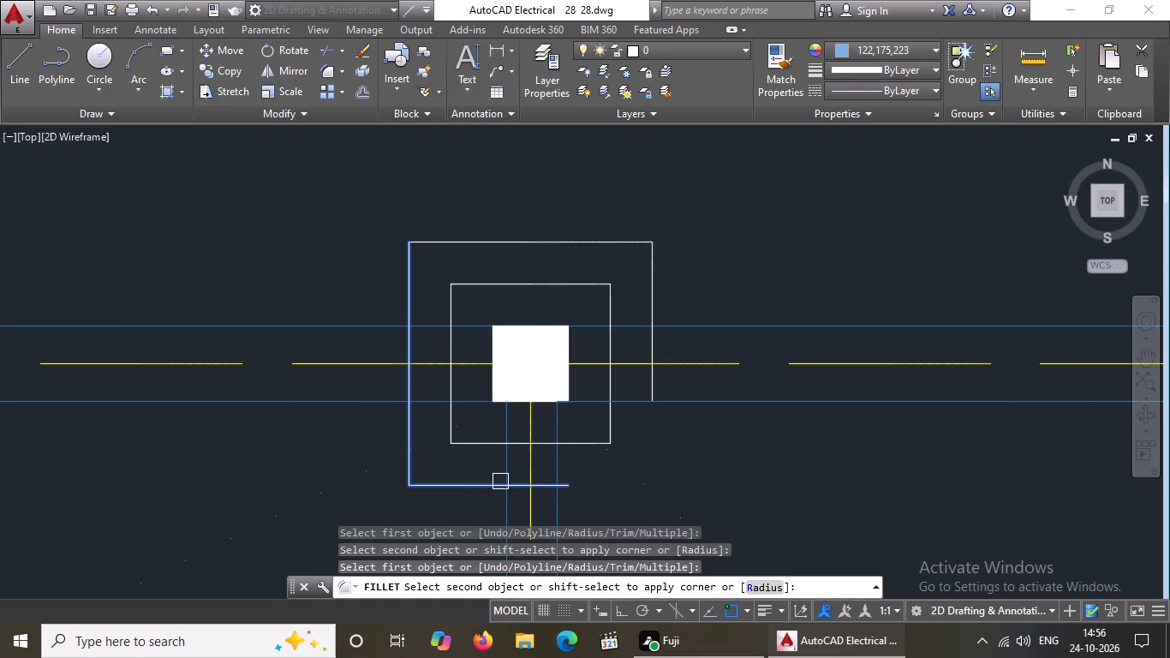
{"action": "left_click", "coordinate": [518, 486]}
{"action": "left_click", "coordinate": [650, 387]}
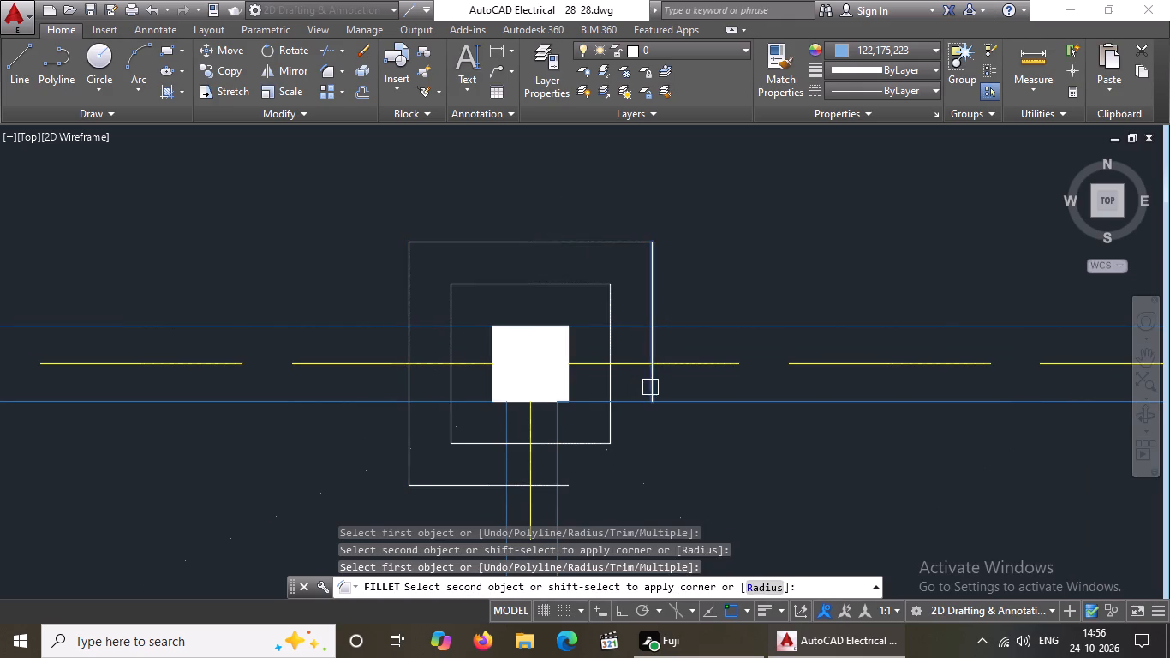
{"action": "left_click", "coordinate": [541, 487]}
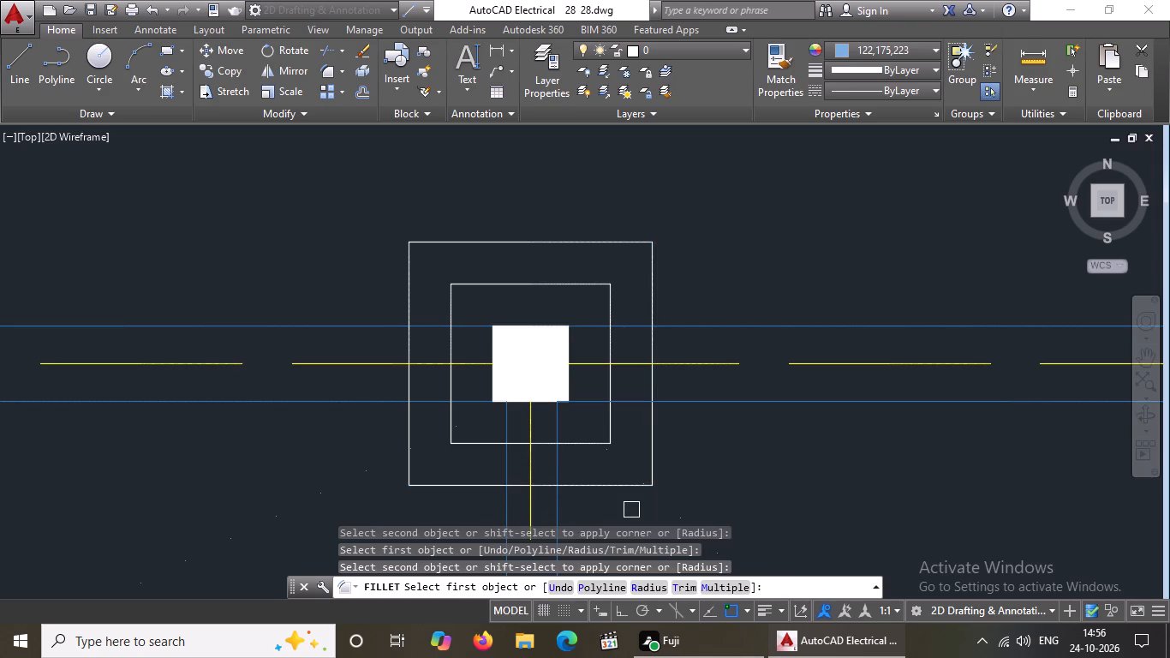
{"action": "scroll", "coordinate": [625, 470], "scroll_direction": "down", "scroll_amount": 3}
{"action": "key", "text": "Escape"}
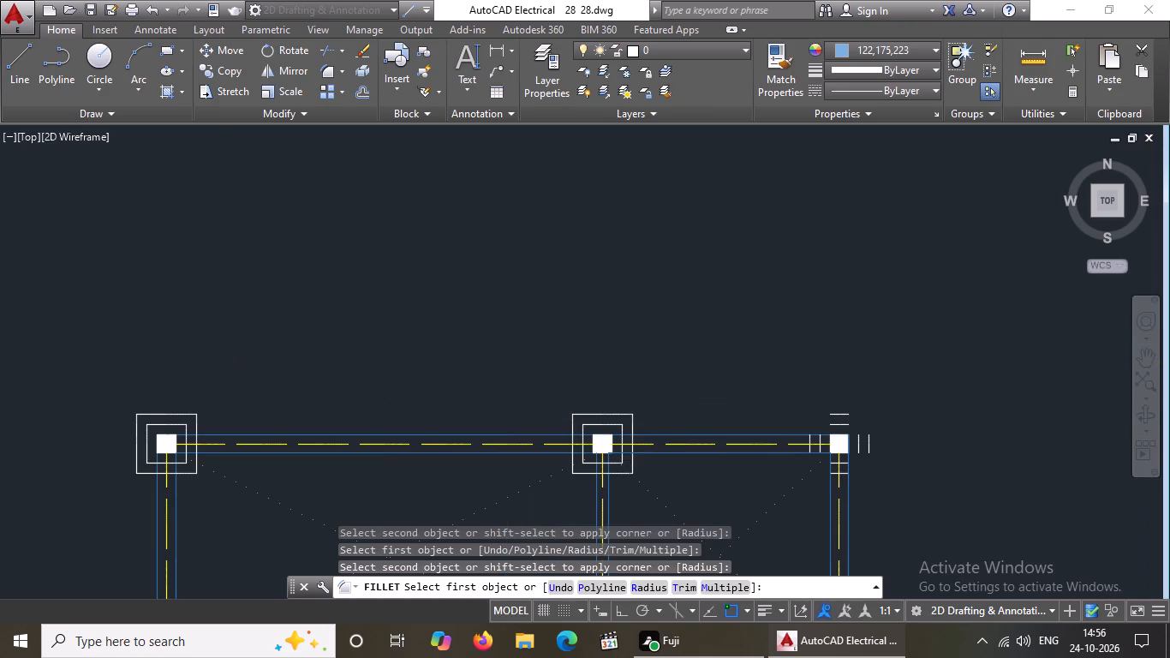
Fillet the northwest corners of both offset outlines around the northeast corner column, using Multiple mode and radius 0.
{"action": "key", "text": "f"}
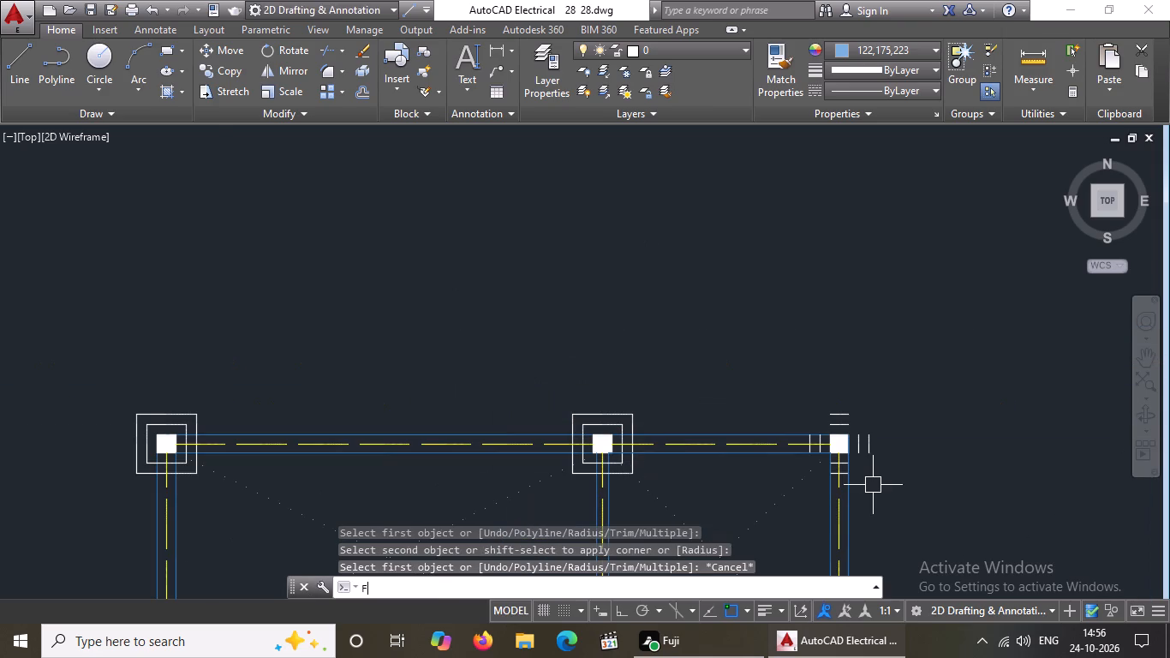
{"action": "key", "text": "Return"}
{"action": "key", "text": "m"}
{"action": "key", "text": "Return"}
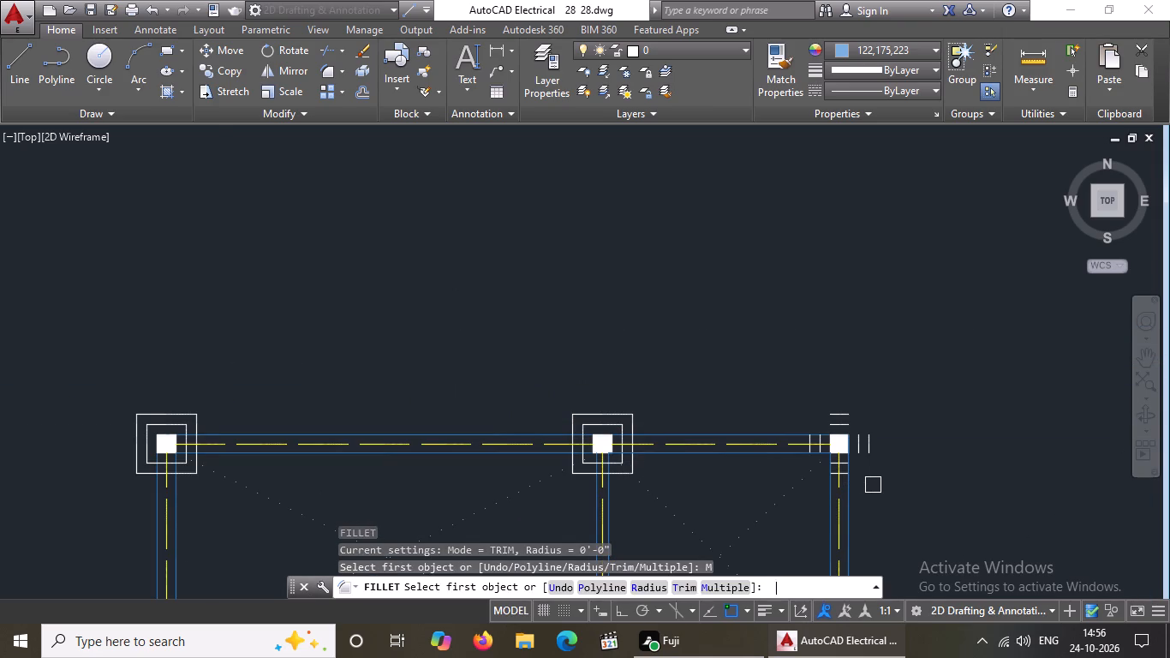
{"action": "key", "text": "r"}
{"action": "key", "text": "Return"}
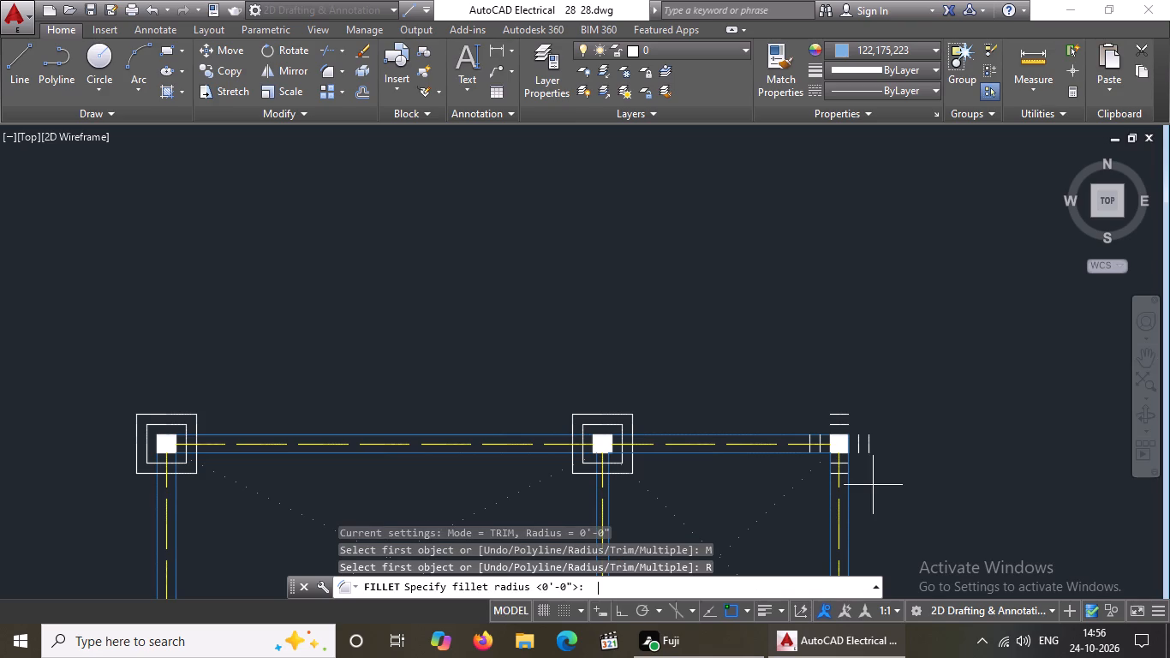
{"action": "key", "text": "0"}
{"action": "key", "text": "Return"}
{"action": "scroll", "coordinate": [797, 400], "scroll_direction": "up", "scroll_amount": 3}
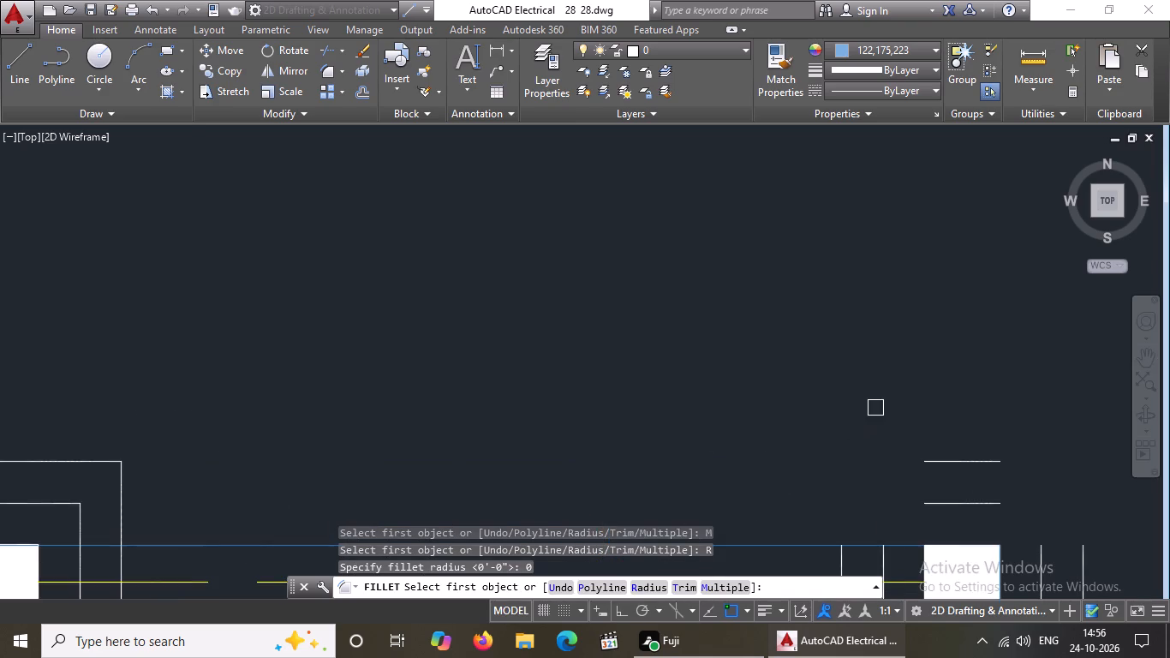
{"action": "scroll", "coordinate": [875, 407], "scroll_direction": "down", "scroll_amount": 4}
{"action": "scroll", "coordinate": [936, 444], "scroll_direction": "up", "scroll_amount": 3}
{"action": "scroll", "coordinate": [690, 404], "scroll_direction": "up", "scroll_amount": 1}
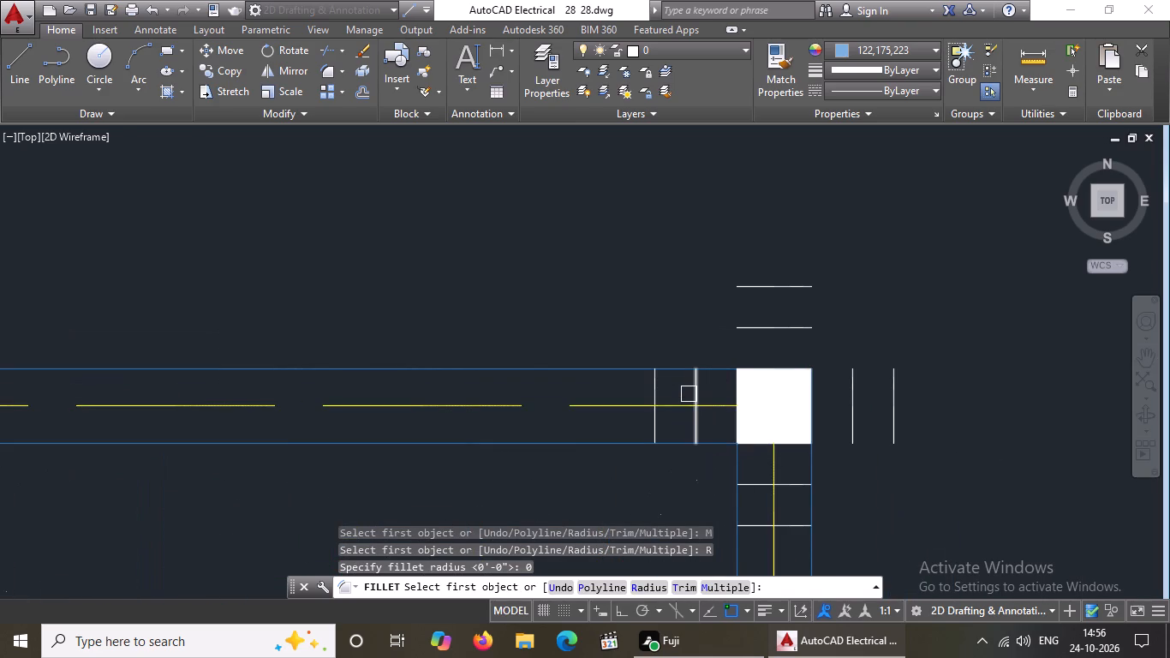
{"action": "left_click", "coordinate": [692, 390]}
{"action": "left_click", "coordinate": [740, 332]}
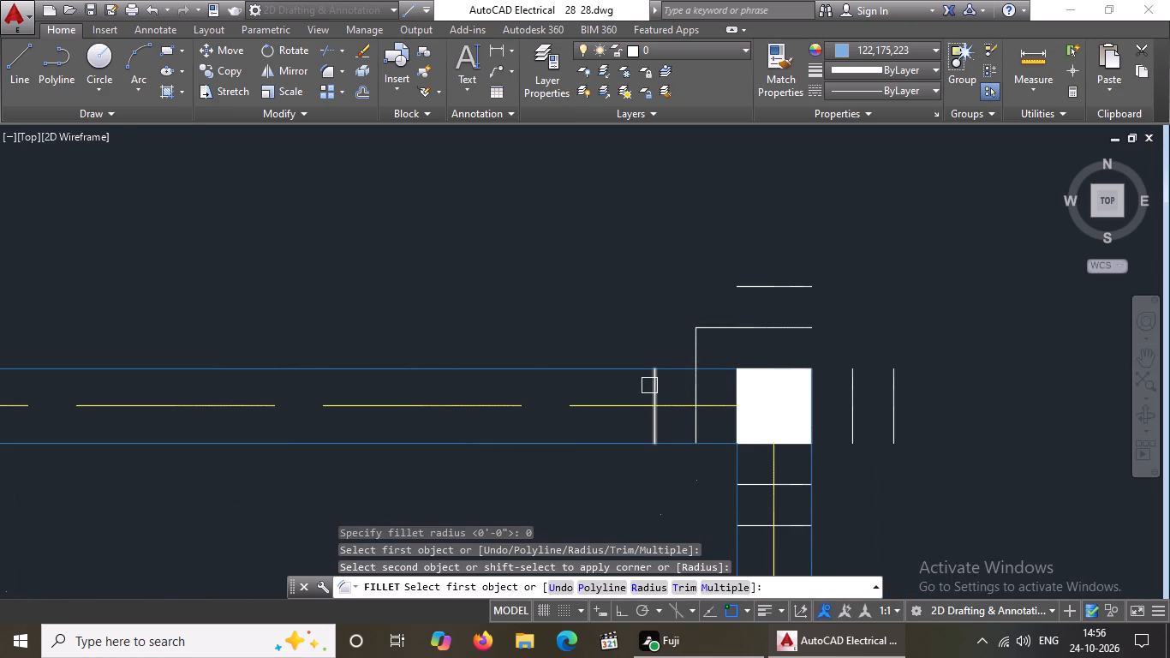
{"action": "left_click", "coordinate": [652, 391]}
{"action": "left_click", "coordinate": [749, 282]}
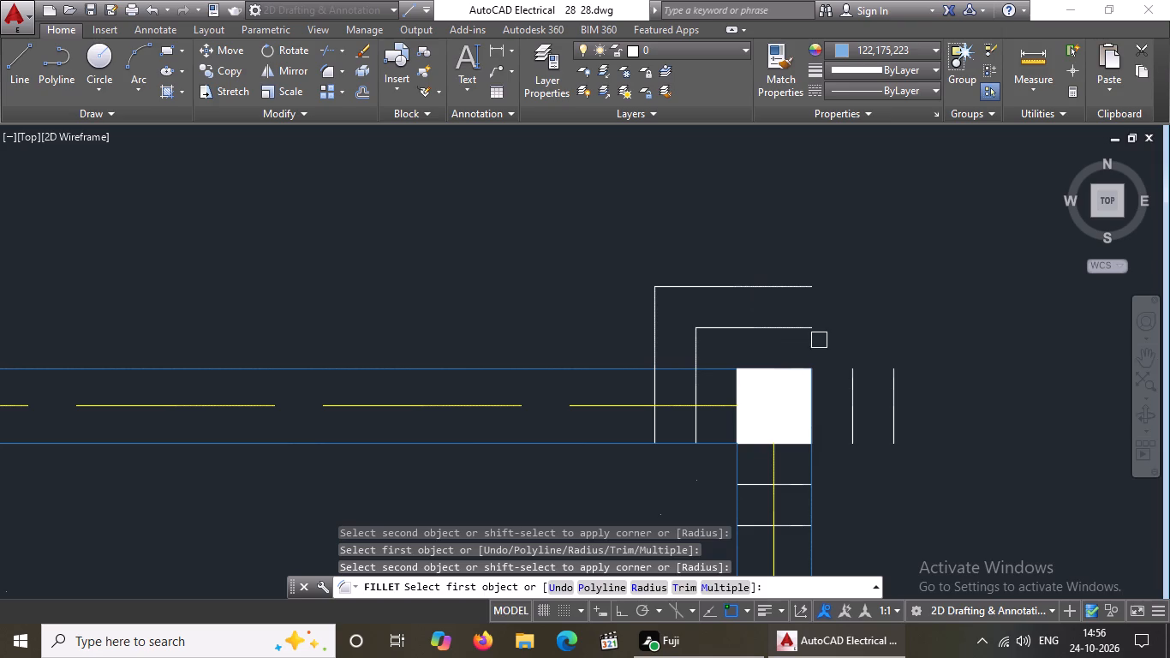
Close the northeast, southwest and southeast corners of both outlines around the northeast corner column with radius 0 fillets.
{"action": "left_click", "coordinate": [805, 331]}
{"action": "left_click", "coordinate": [847, 399]}
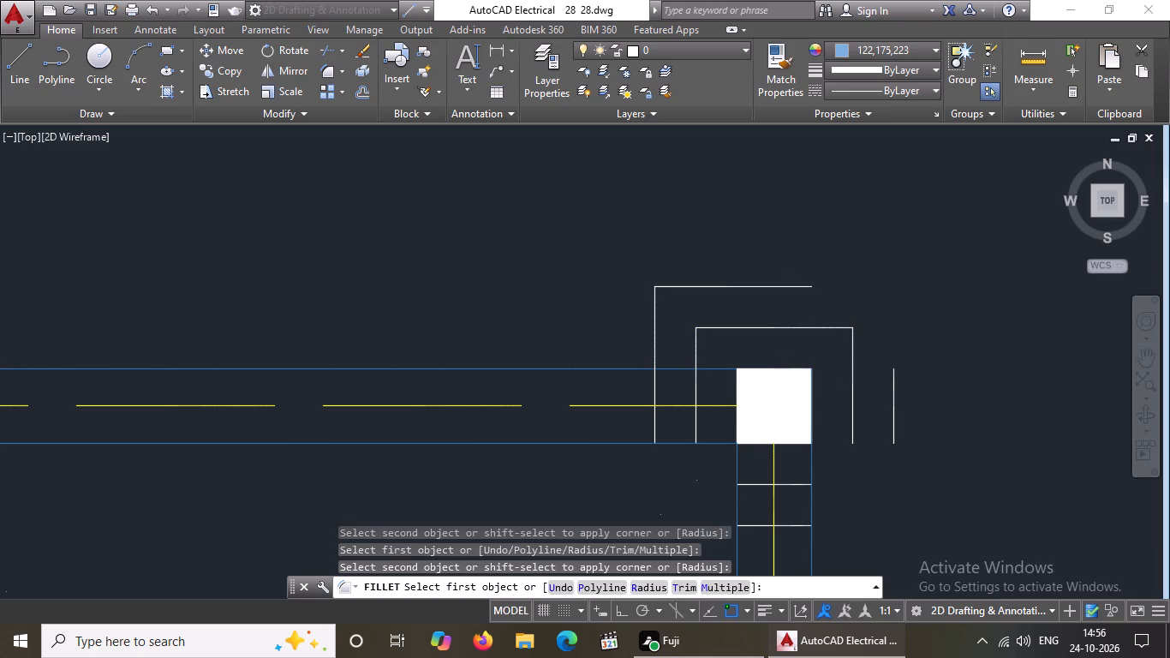
{"action": "left_click", "coordinate": [794, 285]}
{"action": "left_click", "coordinate": [889, 412]}
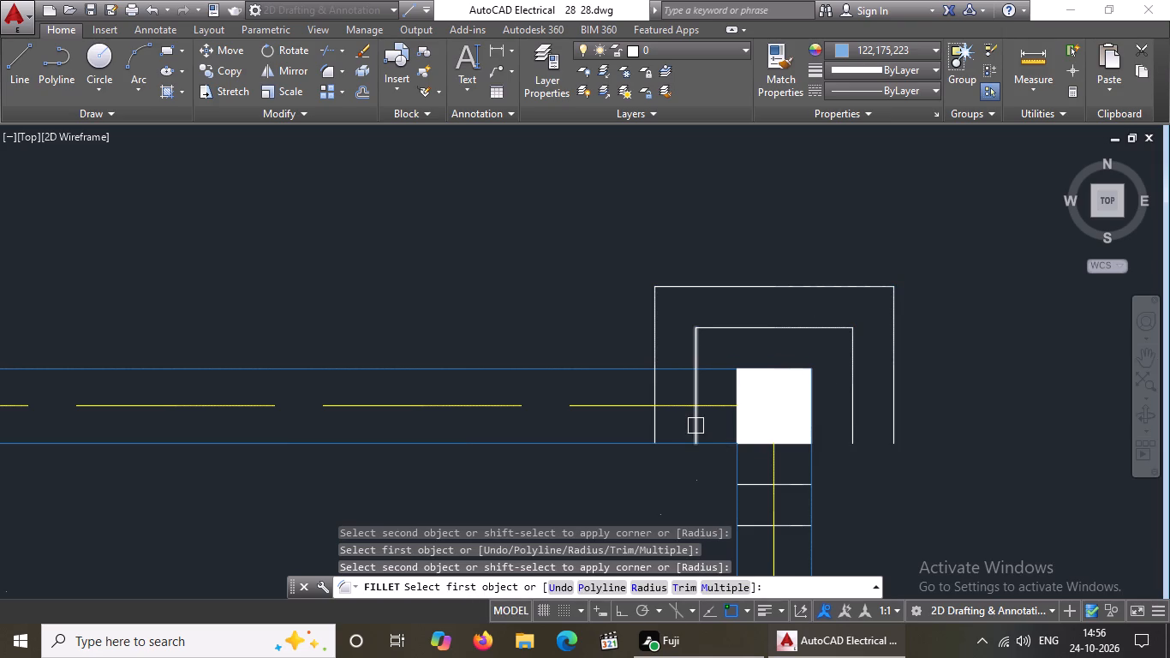
{"action": "left_click", "coordinate": [695, 426]}
{"action": "left_click", "coordinate": [756, 484]}
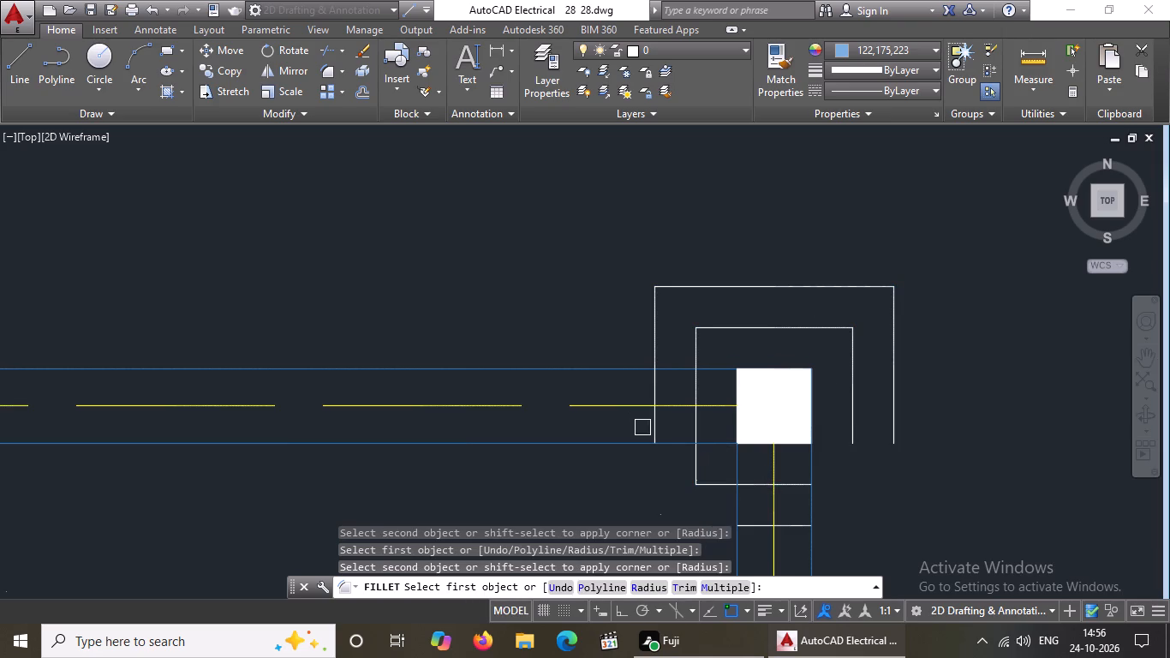
{"action": "left_click_drag", "start_coordinate": [659, 423], "coordinate": [656, 435]}
{"action": "left_click_drag", "start_coordinate": [755, 520], "coordinate": [765, 511]}
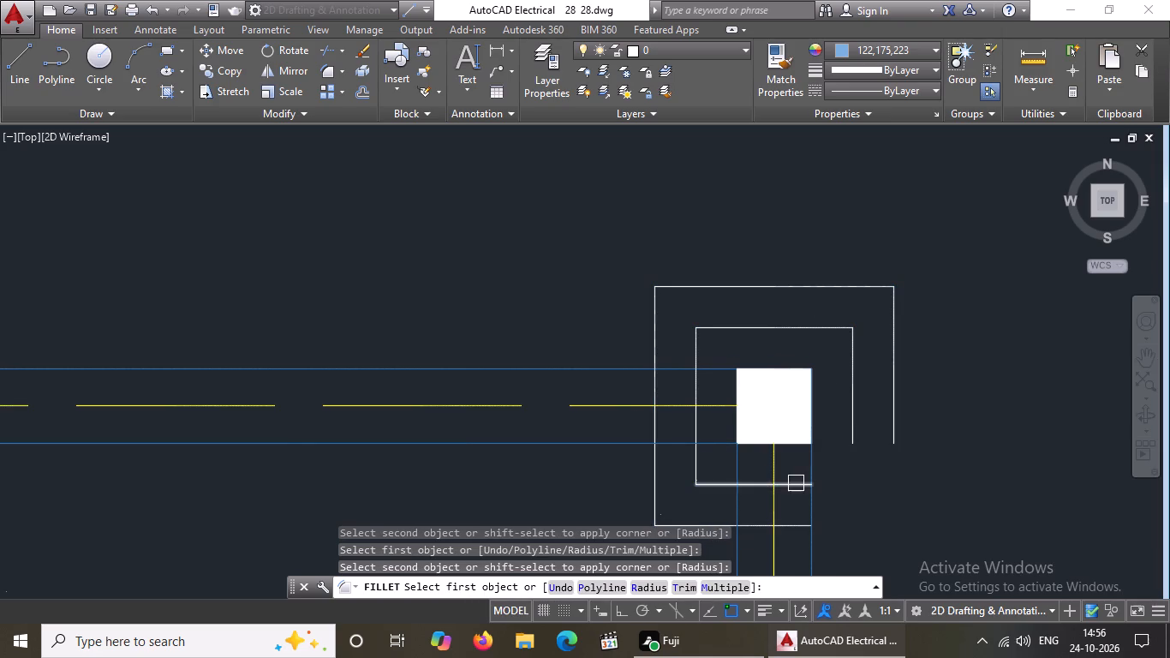
{"action": "left_click_drag", "start_coordinate": [796, 484], "coordinate": [808, 470]}
{"action": "left_click", "coordinate": [853, 419]}
{"action": "left_click_drag", "start_coordinate": [800, 526], "coordinate": [809, 521]}
{"action": "left_click", "coordinate": [891, 432]}
Join the northwest and northeast corners of both outlines around the east-end column of the second beam row with radius 0 fillets.
{"action": "scroll", "coordinate": [891, 414], "scroll_direction": "down", "scroll_amount": 5}
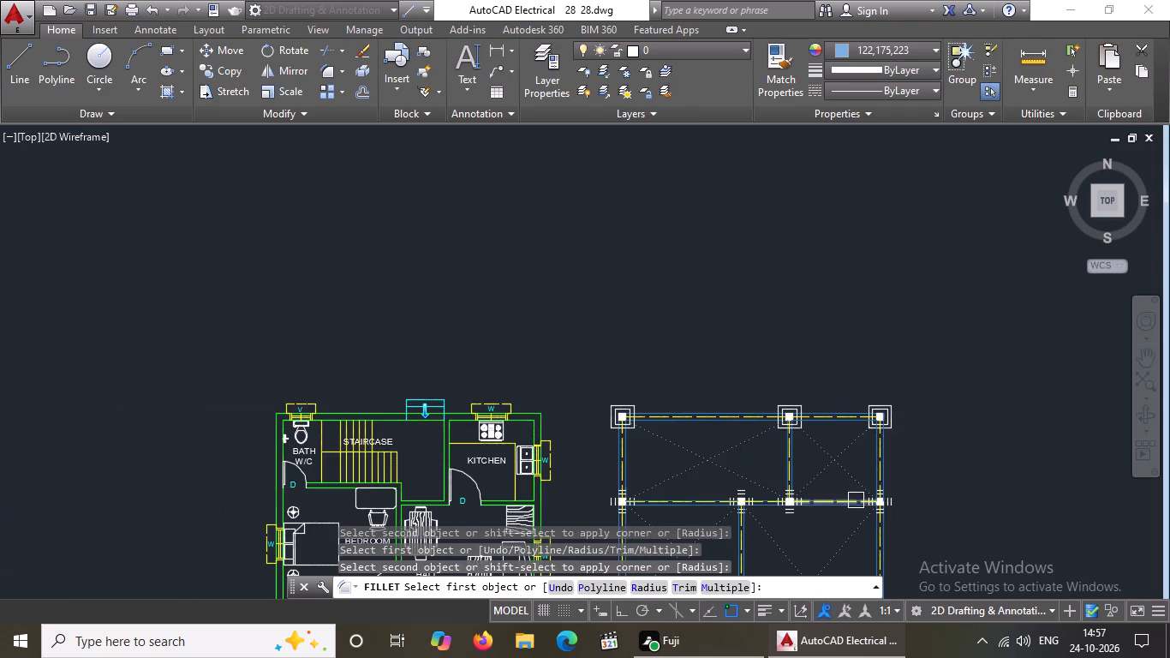
{"action": "scroll", "coordinate": [860, 541], "scroll_direction": "up", "scroll_amount": 3}
{"action": "scroll", "coordinate": [964, 374], "scroll_direction": "up", "scroll_amount": 1}
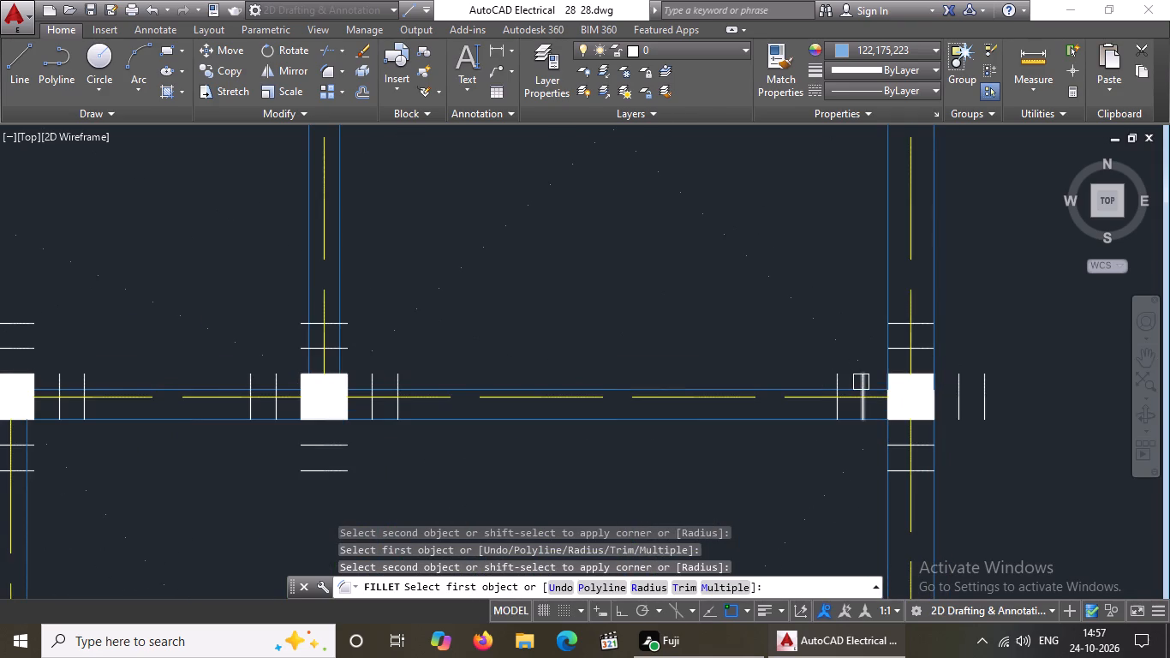
{"action": "scroll", "coordinate": [861, 382], "scroll_direction": "up", "scroll_amount": 2}
{"action": "left_click", "coordinate": [860, 382]}
{"action": "left_click", "coordinate": [940, 300]}
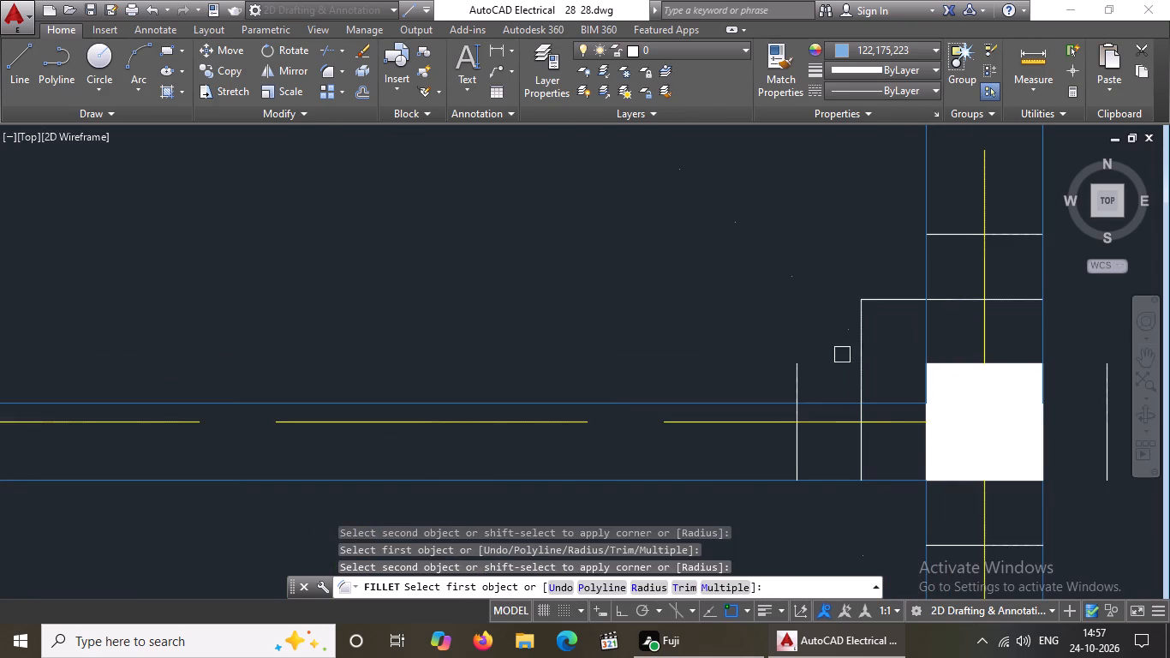
{"action": "left_click", "coordinate": [794, 384]}
{"action": "left_click", "coordinate": [956, 236]}
{"action": "scroll", "coordinate": [858, 297], "scroll_direction": "down", "scroll_amount": 5}
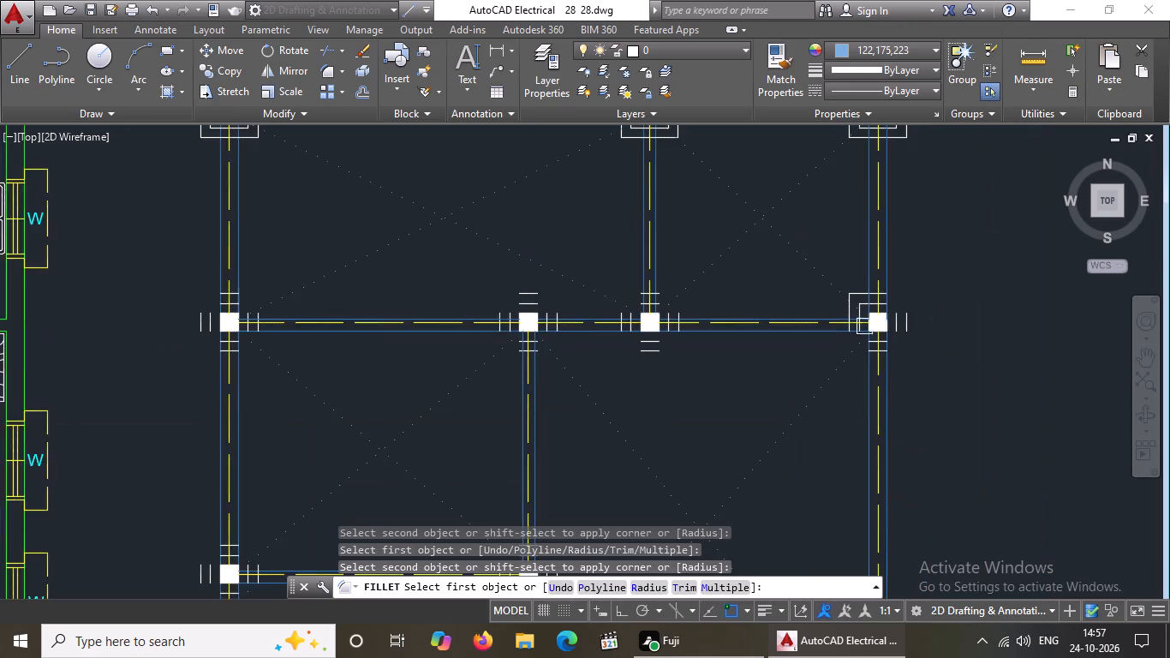
{"action": "scroll", "coordinate": [916, 307], "scroll_direction": "up", "scroll_amount": 3}
{"action": "left_click", "coordinate": [775, 296]}
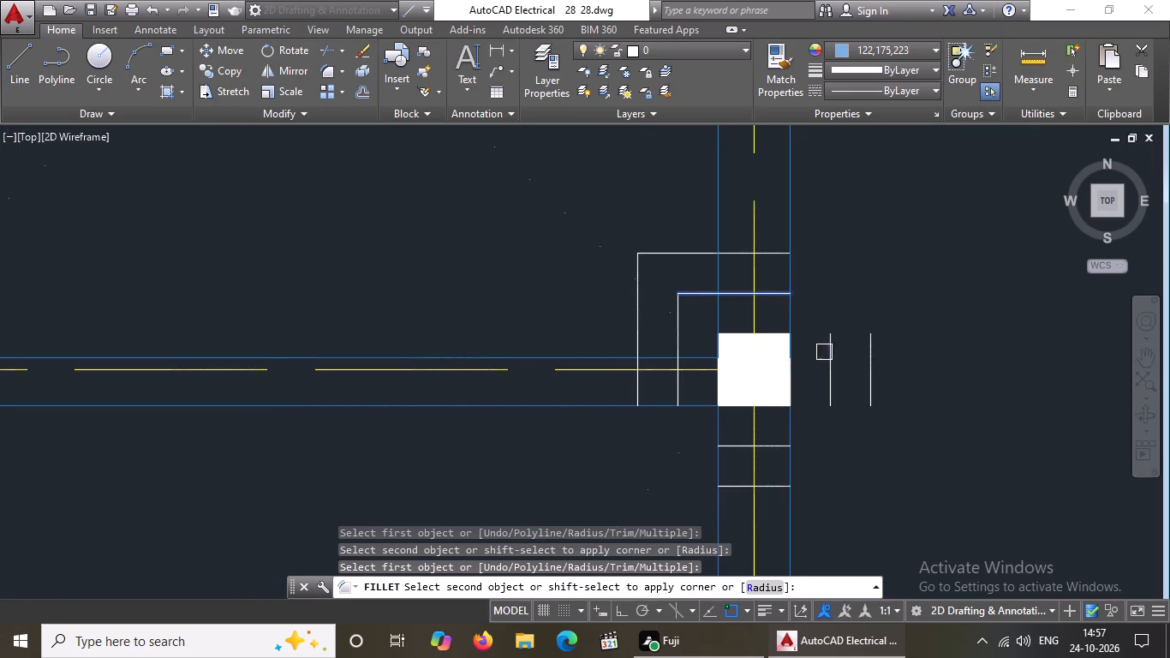
{"action": "left_click", "coordinate": [828, 361]}
{"action": "left_click_drag", "start_coordinate": [764, 252], "coordinate": [781, 252]}
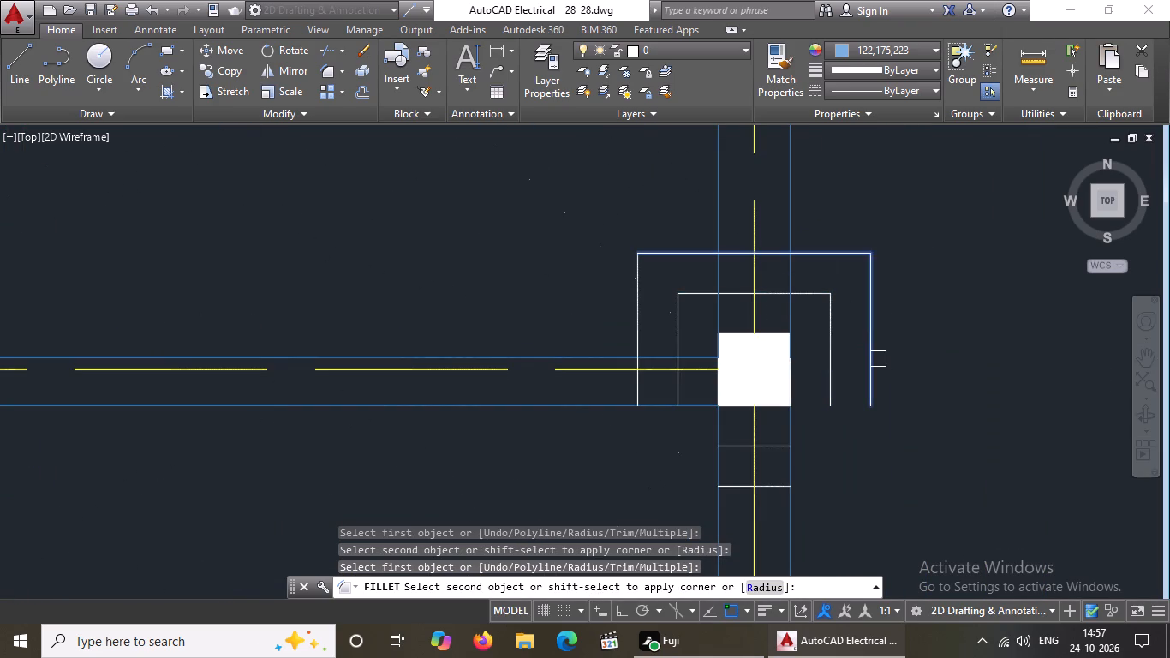
{"action": "left_click", "coordinate": [878, 358]}
{"action": "left_click", "coordinate": [868, 368]}
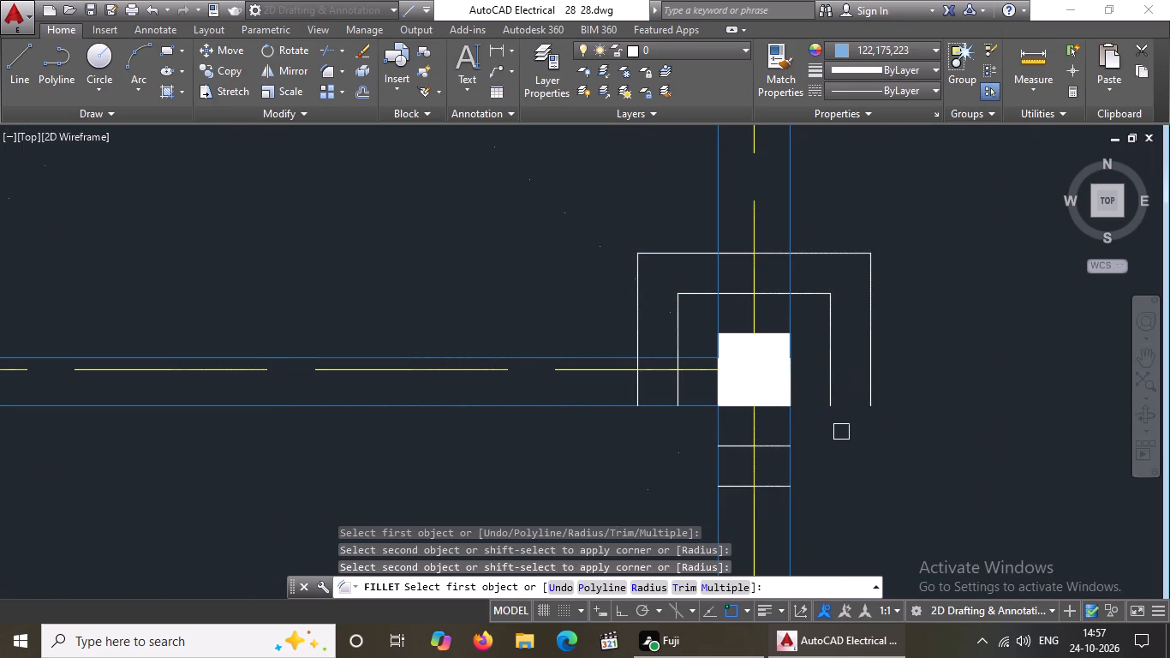
Close the southwest and southeast corners of both outlines around that same east-end second-row column with radius 0 fillets.
{"action": "left_click", "coordinate": [680, 389]}
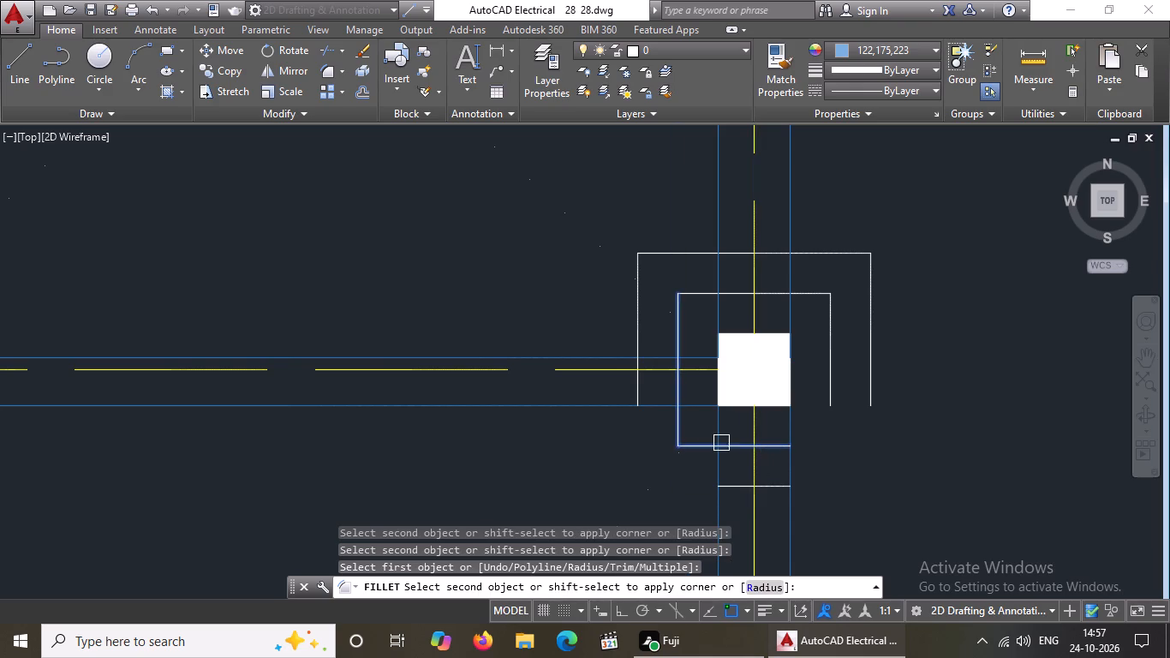
{"action": "left_click", "coordinate": [721, 443]}
{"action": "left_click", "coordinate": [638, 390]}
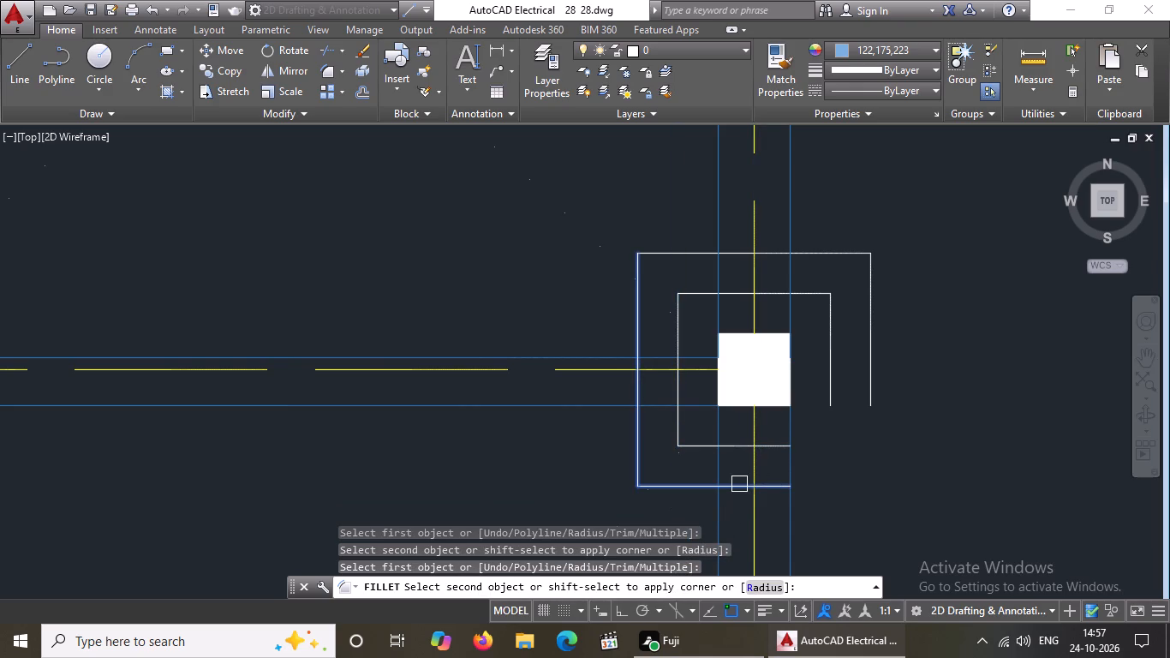
{"action": "left_click", "coordinate": [739, 483]}
{"action": "left_click", "coordinate": [773, 446]}
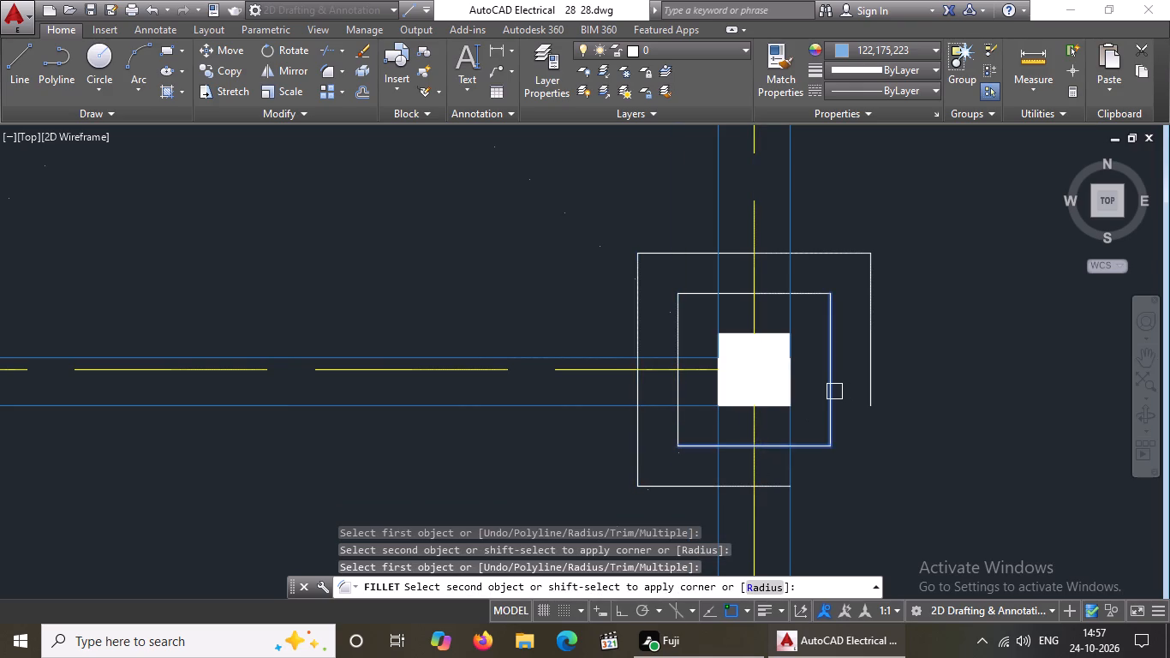
{"action": "left_click", "coordinate": [833, 392]}
{"action": "left_click_drag", "start_coordinate": [767, 485], "coordinate": [775, 483]}
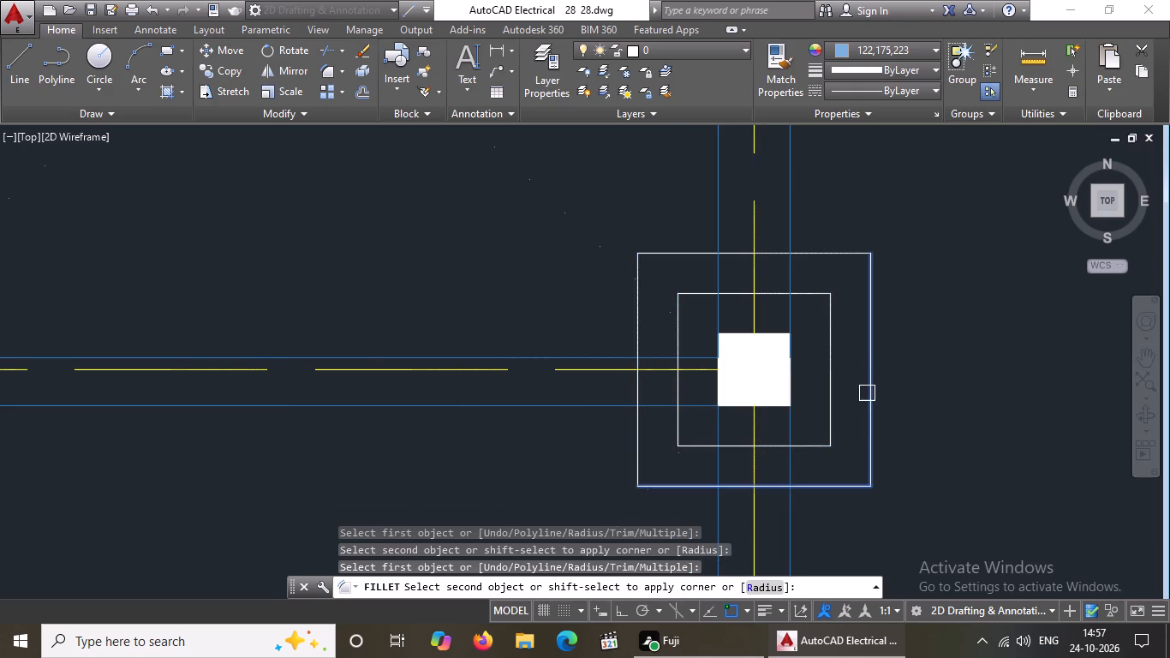
{"action": "left_click", "coordinate": [867, 391]}
Join the two northern corners of both outlines around the second-row column directly south of the intermediate north-beam column, using radius 0 fillets.
{"action": "scroll", "coordinate": [850, 402], "scroll_direction": "down", "scroll_amount": 4}
{"action": "scroll", "coordinate": [686, 392], "scroll_direction": "up", "scroll_amount": 4}
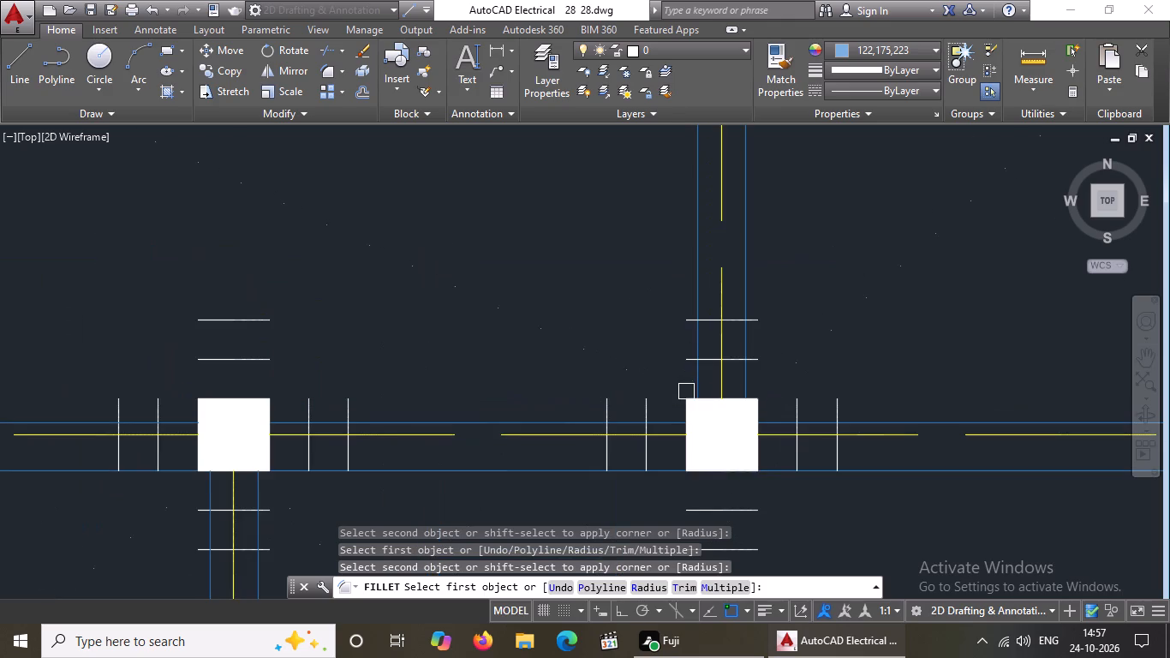
{"action": "left_click", "coordinate": [645, 403]}
{"action": "left_click", "coordinate": [694, 362]}
{"action": "left_click", "coordinate": [610, 404]}
{"action": "left_click", "coordinate": [682, 322]}
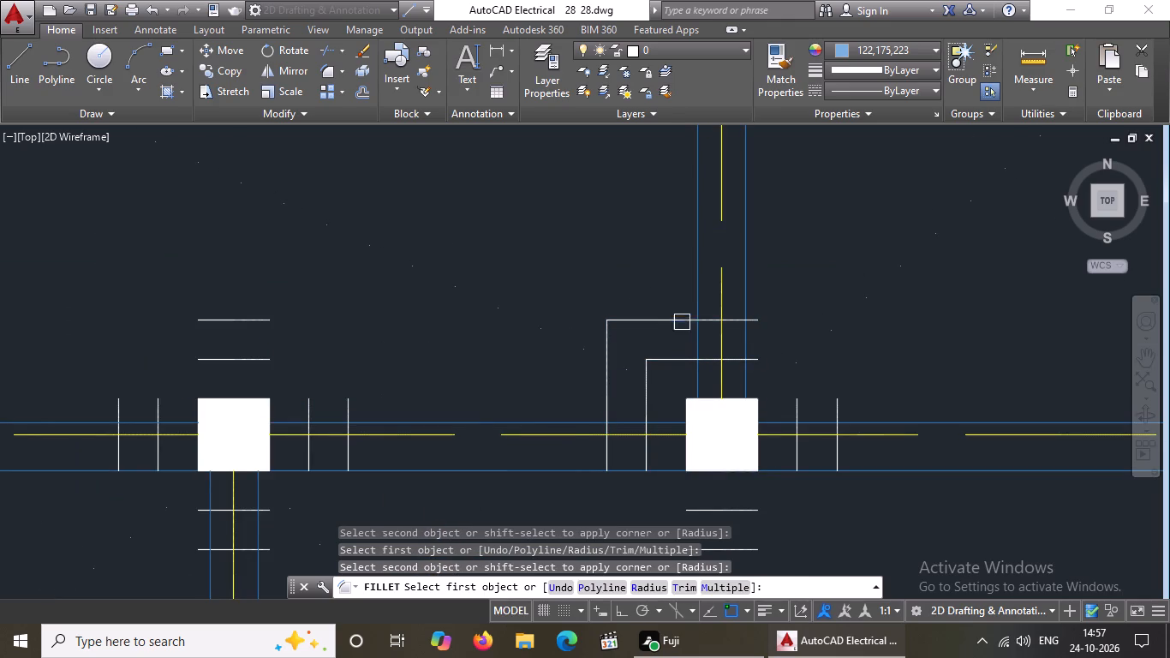
{"action": "left_click", "coordinate": [796, 405]}
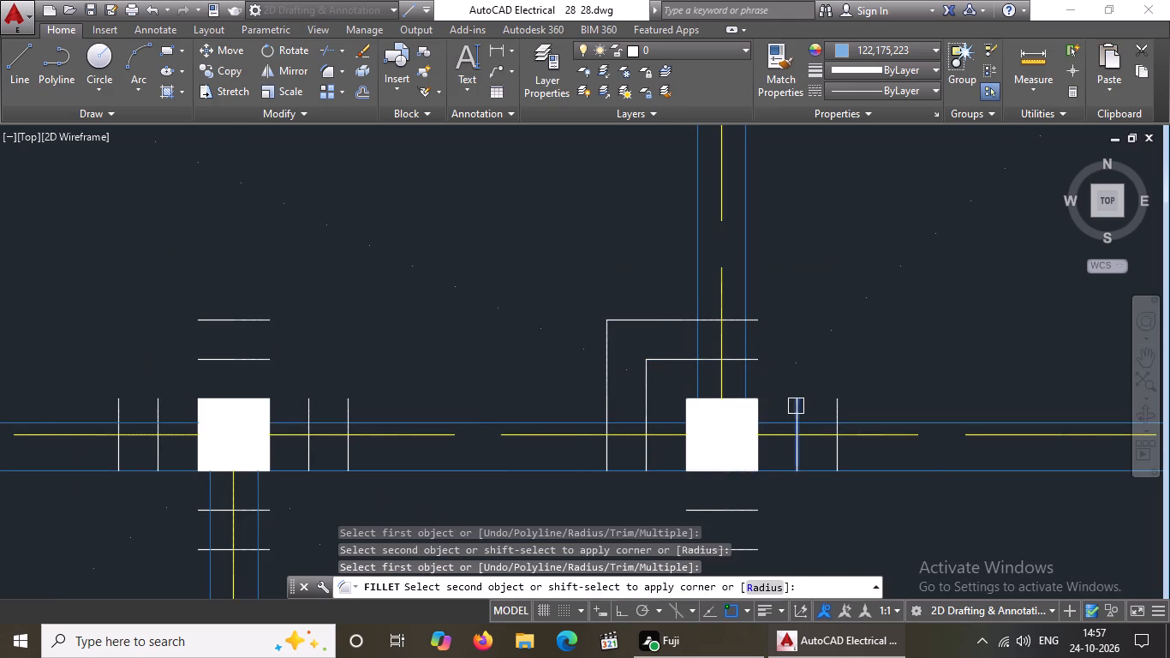
{"action": "left_click", "coordinate": [754, 356]}
{"action": "left_click", "coordinate": [757, 320]}
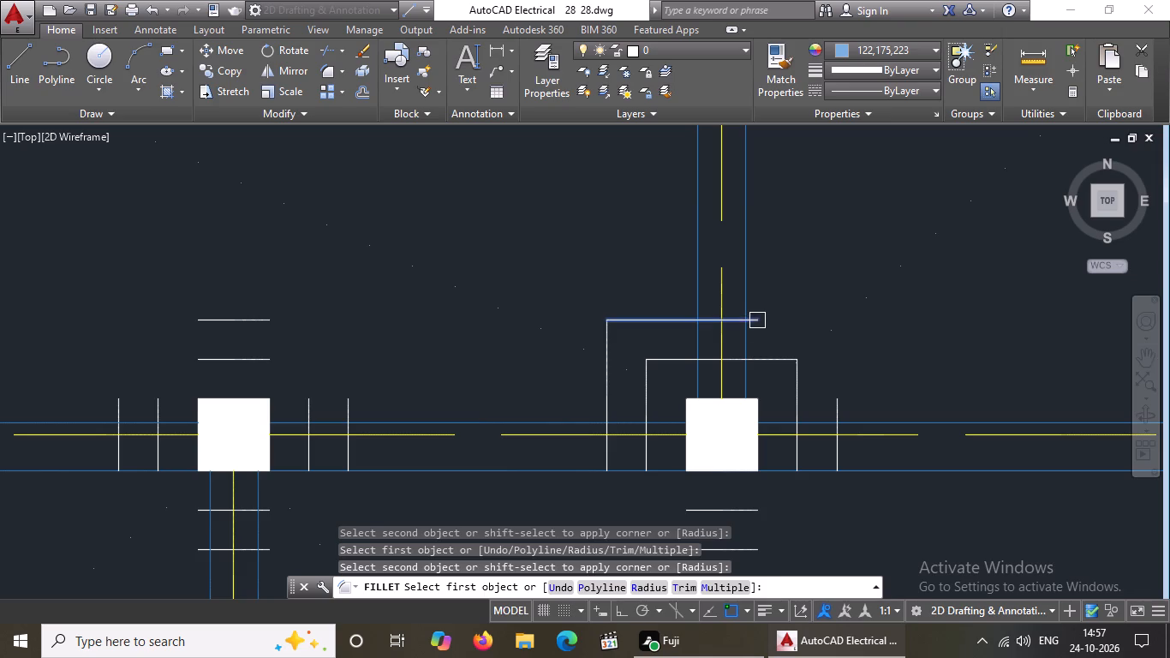
{"action": "left_click", "coordinate": [834, 420]}
Close the southwest and southeast corners of both outlines around that same intermediate second-row column with radius 0 fillets.
{"action": "left_click", "coordinate": [647, 447]}
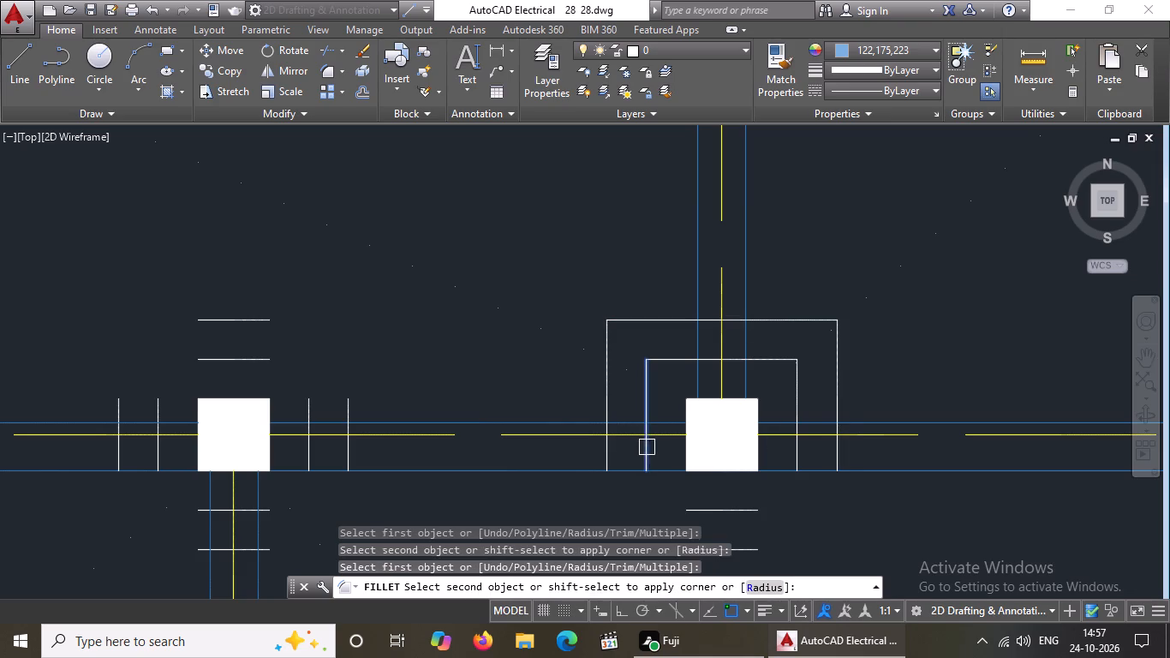
{"action": "left_click", "coordinate": [717, 512]}
{"action": "left_click", "coordinate": [612, 452]}
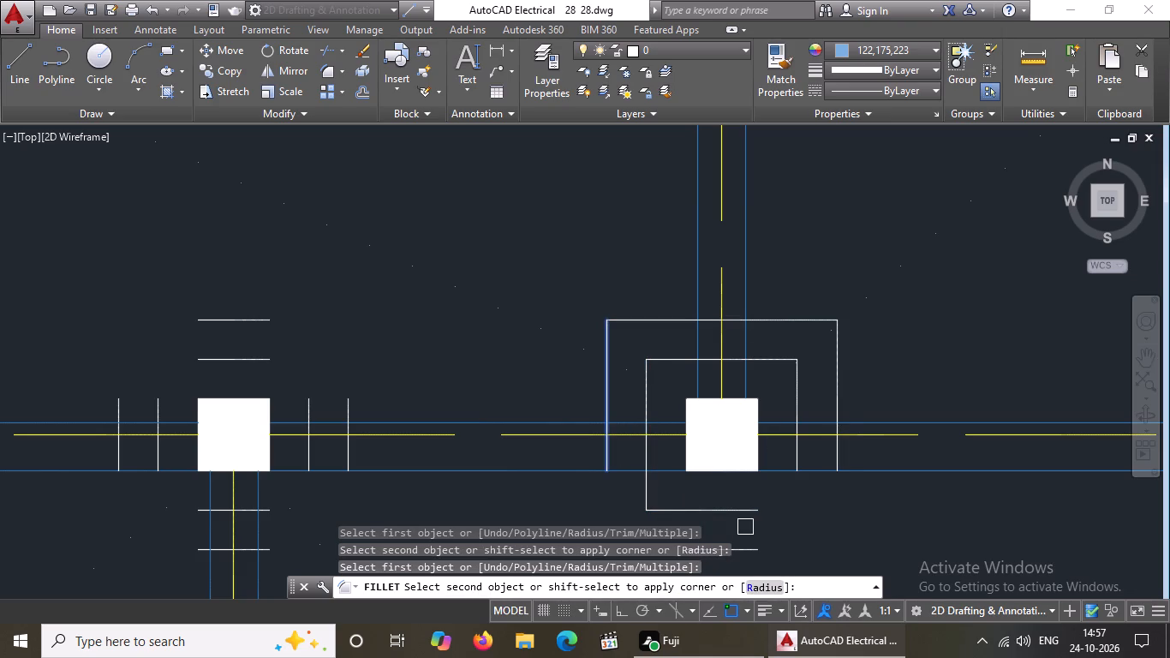
{"action": "left_click", "coordinate": [748, 547]}
{"action": "left_click", "coordinate": [731, 511]}
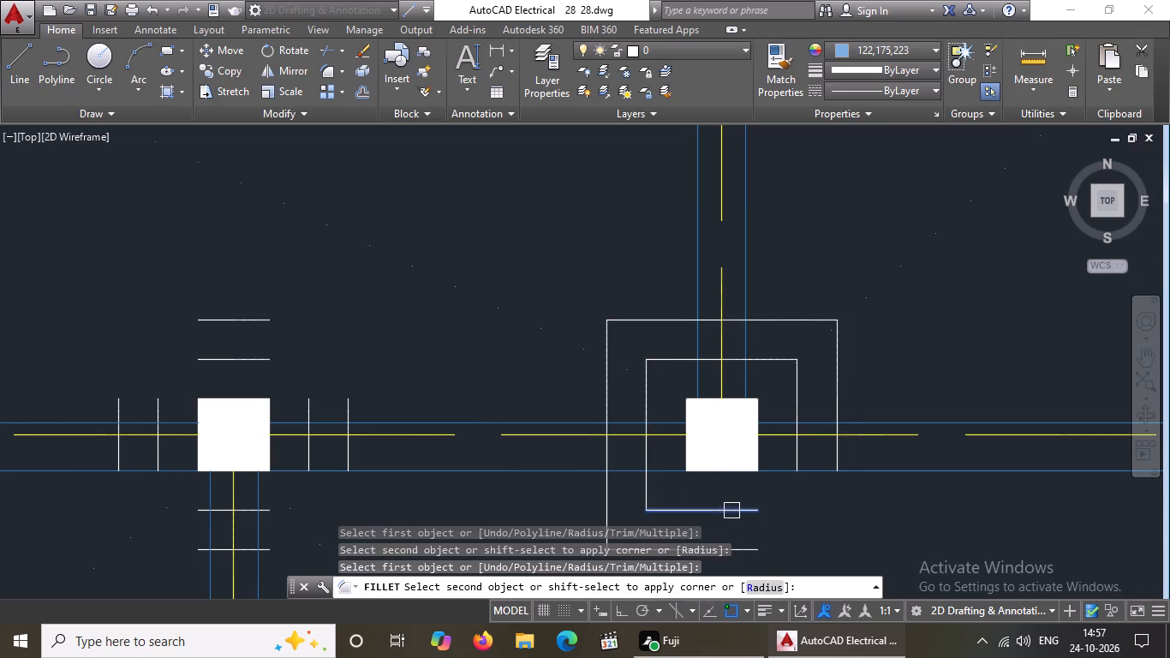
{"action": "left_click_drag", "start_coordinate": [794, 455], "coordinate": [792, 464]}
{"action": "left_click_drag", "start_coordinate": [730, 544], "coordinate": [742, 541]}
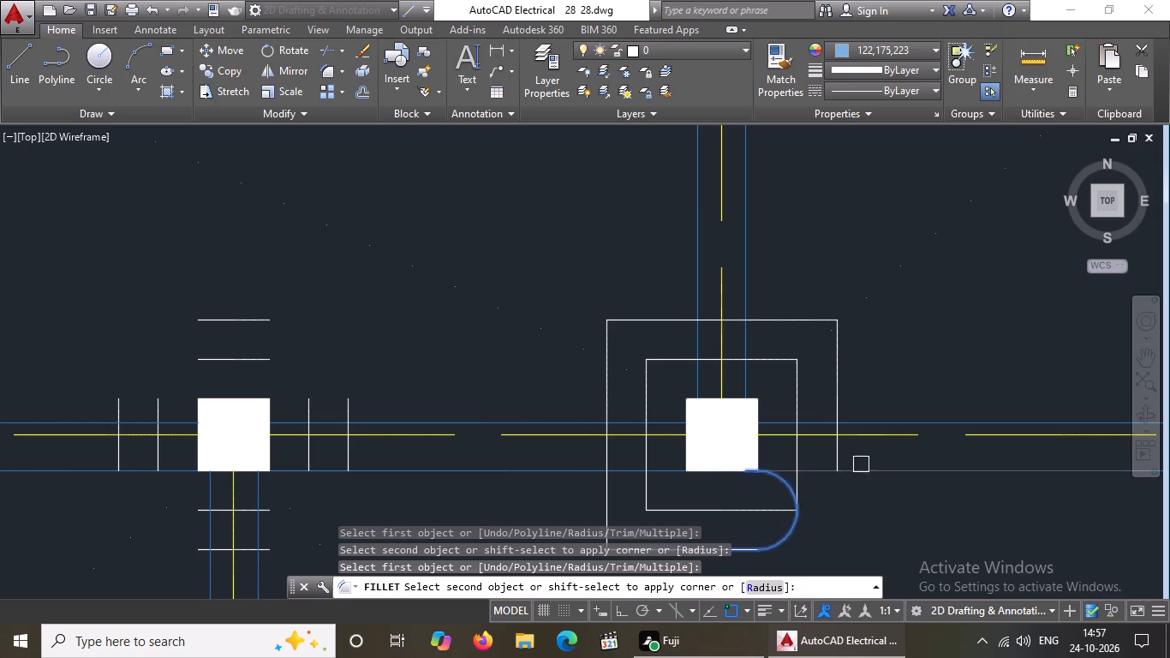
{"action": "left_click", "coordinate": [844, 456]}
Fillet the northwest corners of both outlines around the adjacent second-row column to the west with radius 0.
{"action": "scroll", "coordinate": [719, 462], "scroll_direction": "down", "scroll_amount": 5}
{"action": "scroll", "coordinate": [714, 485], "scroll_direction": "up", "scroll_amount": 2}
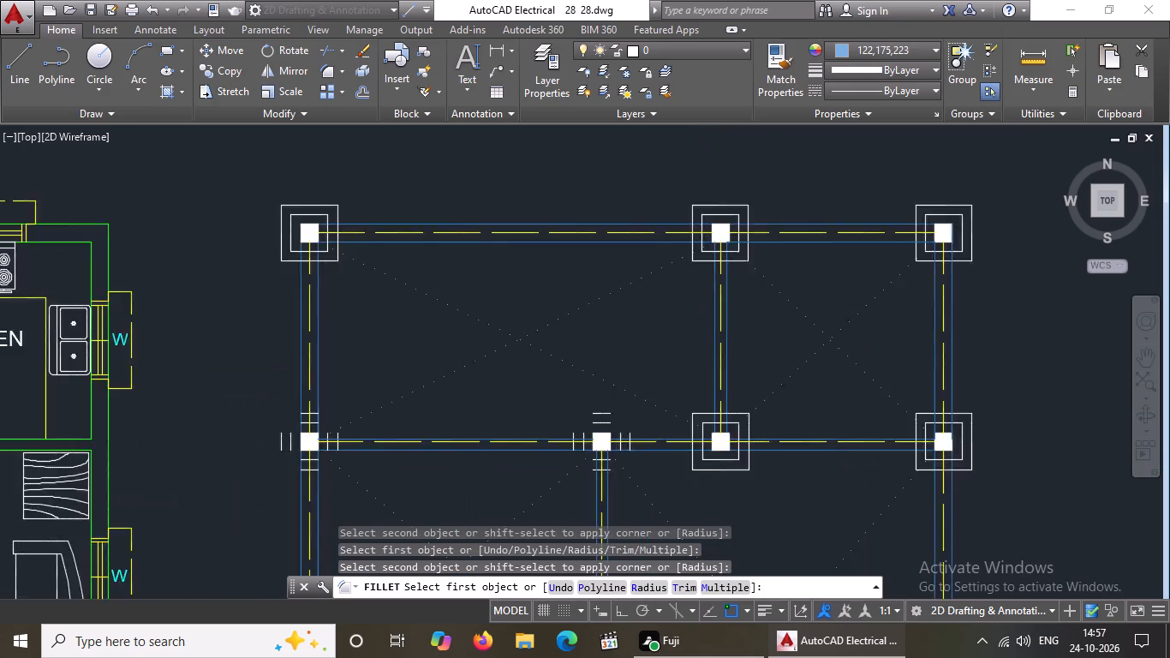
{"action": "scroll", "coordinate": [507, 406], "scroll_direction": "up", "scroll_amount": 2}
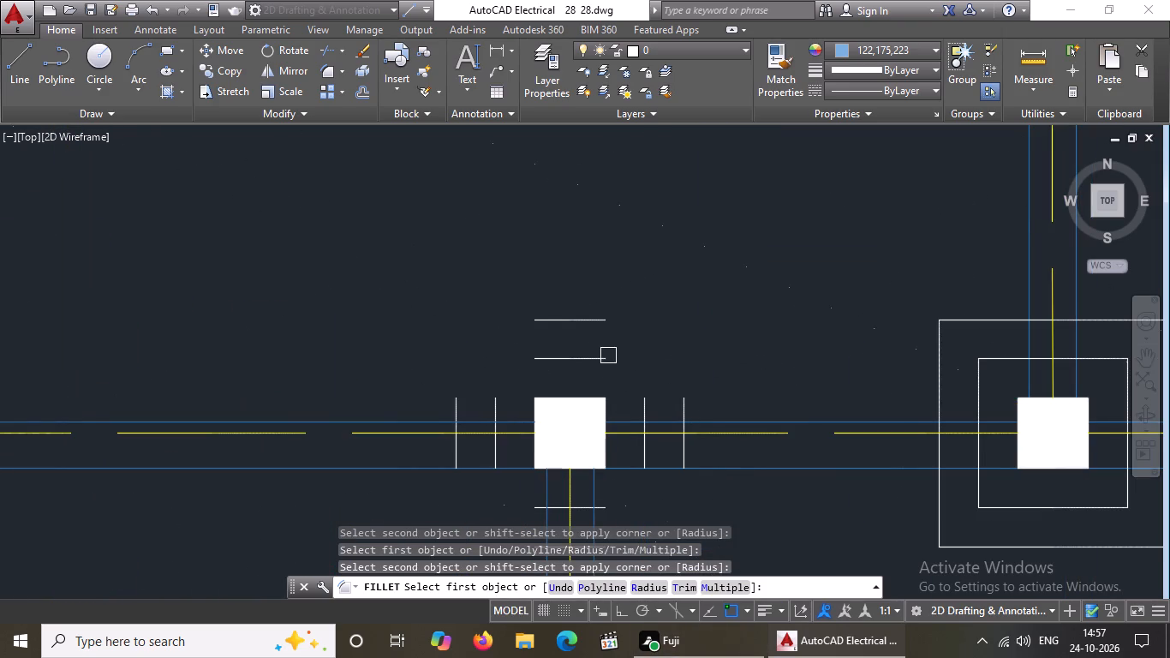
{"action": "left_click_drag", "start_coordinate": [497, 401], "coordinate": [506, 377]}
{"action": "left_click", "coordinate": [550, 363]}
{"action": "left_click_drag", "start_coordinate": [457, 394], "coordinate": [475, 365]}
{"action": "left_click", "coordinate": [544, 322]}
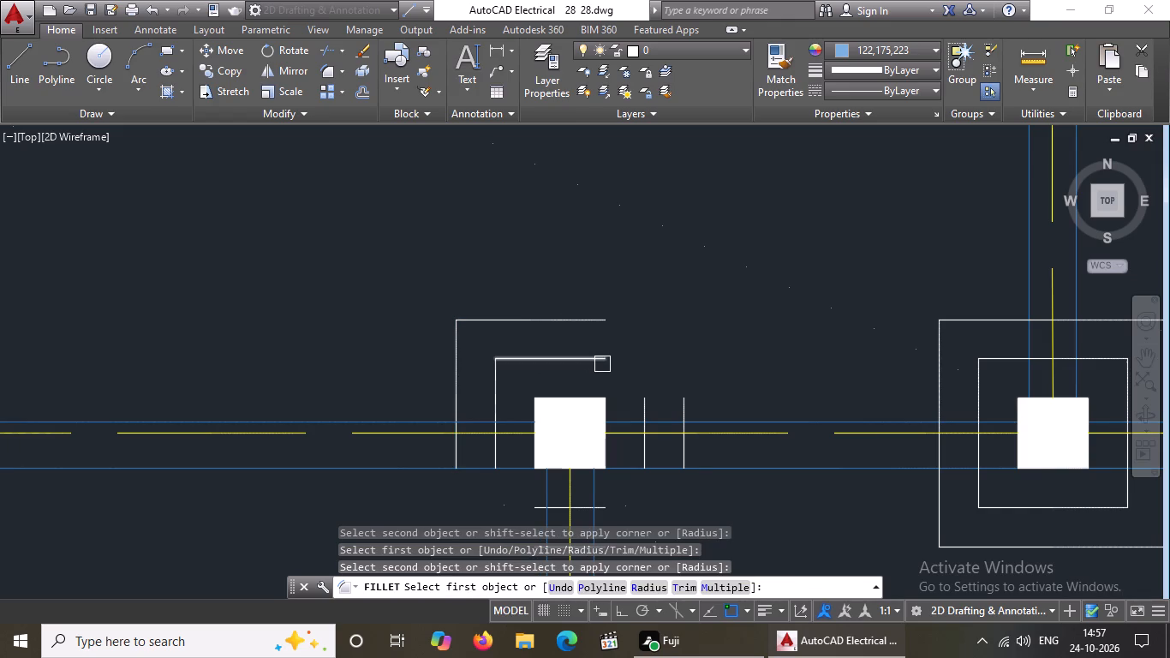
Fillet the northeast corners of both outlines around that same second-row column west of the intermediate one with radius 0.
{"action": "left_click_drag", "start_coordinate": [602, 362], "coordinate": [632, 360]}
{"action": "left_click_drag", "start_coordinate": [637, 413], "coordinate": [642, 386]}
{"action": "left_click_drag", "start_coordinate": [584, 316], "coordinate": [595, 318]}
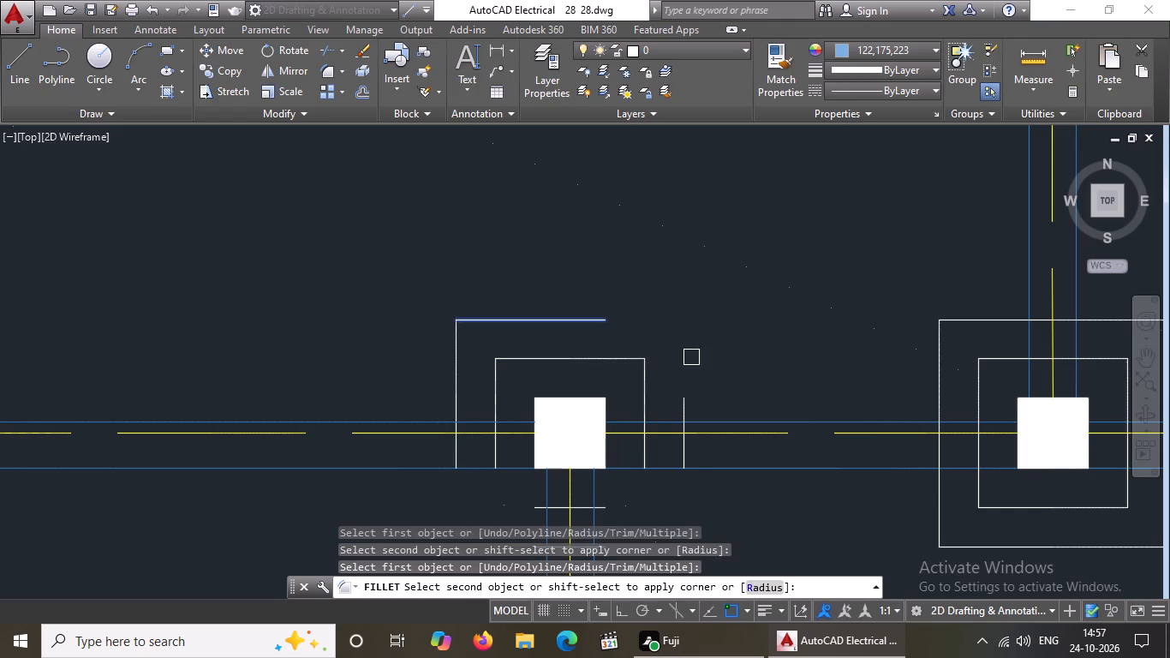
{"action": "left_click", "coordinate": [678, 410]}
Close the southwest and southeast corners of both outlines around that same second-row column with radius 0 fillets.
{"action": "scroll", "coordinate": [696, 377], "scroll_direction": "down", "scroll_amount": 3}
{"action": "scroll", "coordinate": [689, 400], "scroll_direction": "up", "scroll_amount": 4}
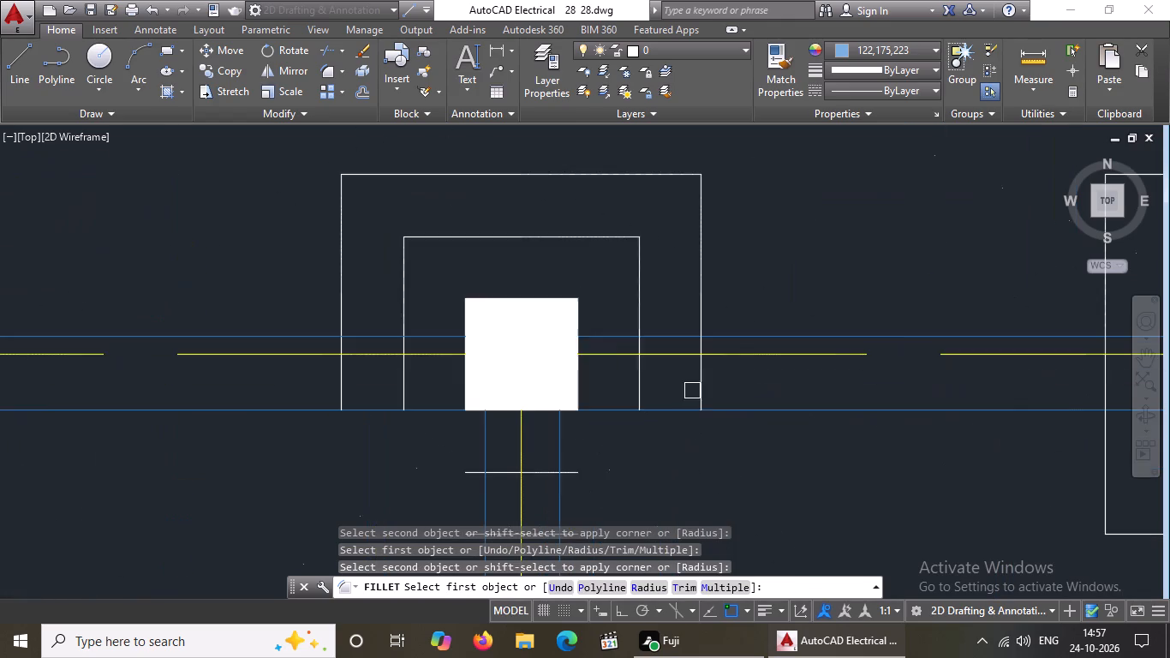
{"action": "scroll", "coordinate": [506, 375], "scroll_direction": "down", "scroll_amount": 3}
{"action": "scroll", "coordinate": [480, 380], "scroll_direction": "up", "scroll_amount": 3}
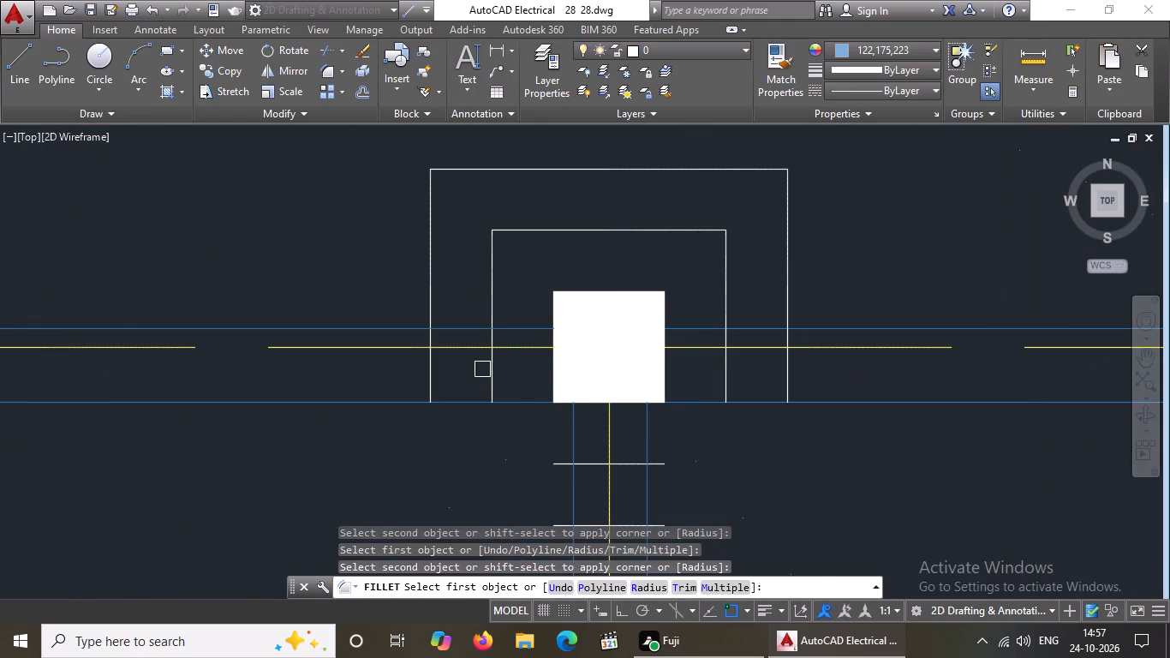
{"action": "left_click", "coordinate": [487, 365]}
{"action": "left_click", "coordinate": [589, 452]}
{"action": "left_click", "coordinate": [591, 466]}
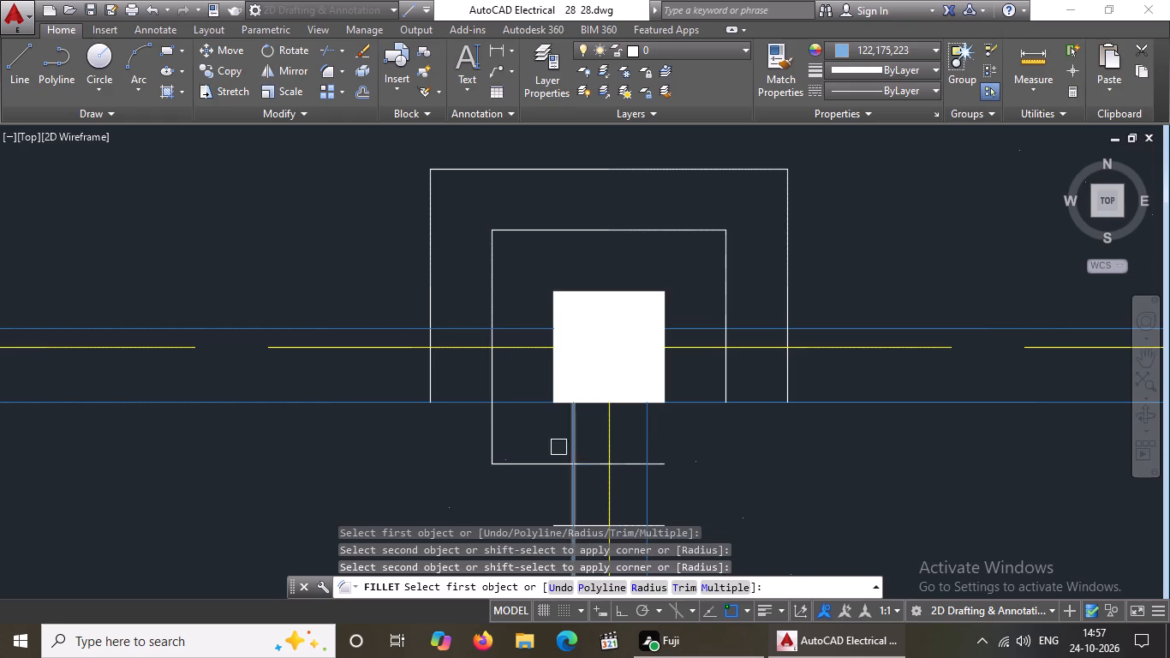
{"action": "left_click", "coordinate": [421, 374]}
{"action": "scroll", "coordinate": [495, 381], "scroll_direction": "down", "scroll_amount": 4}
{"action": "scroll", "coordinate": [519, 412], "scroll_direction": "up", "scroll_amount": 3}
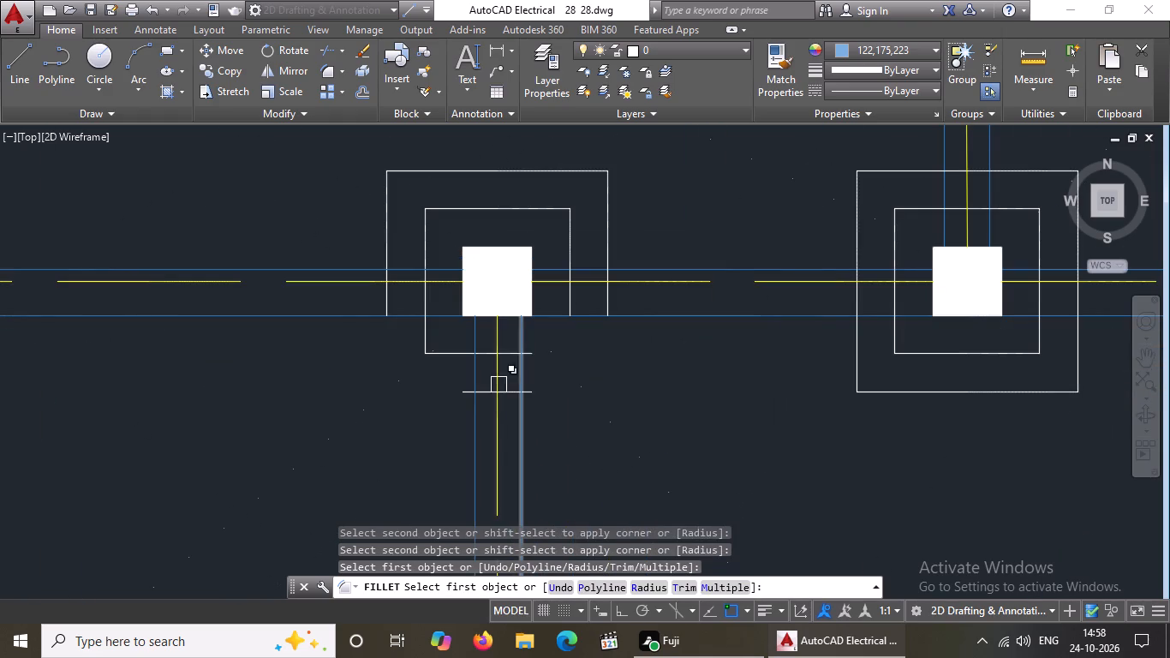
{"action": "left_click", "coordinate": [385, 301]}
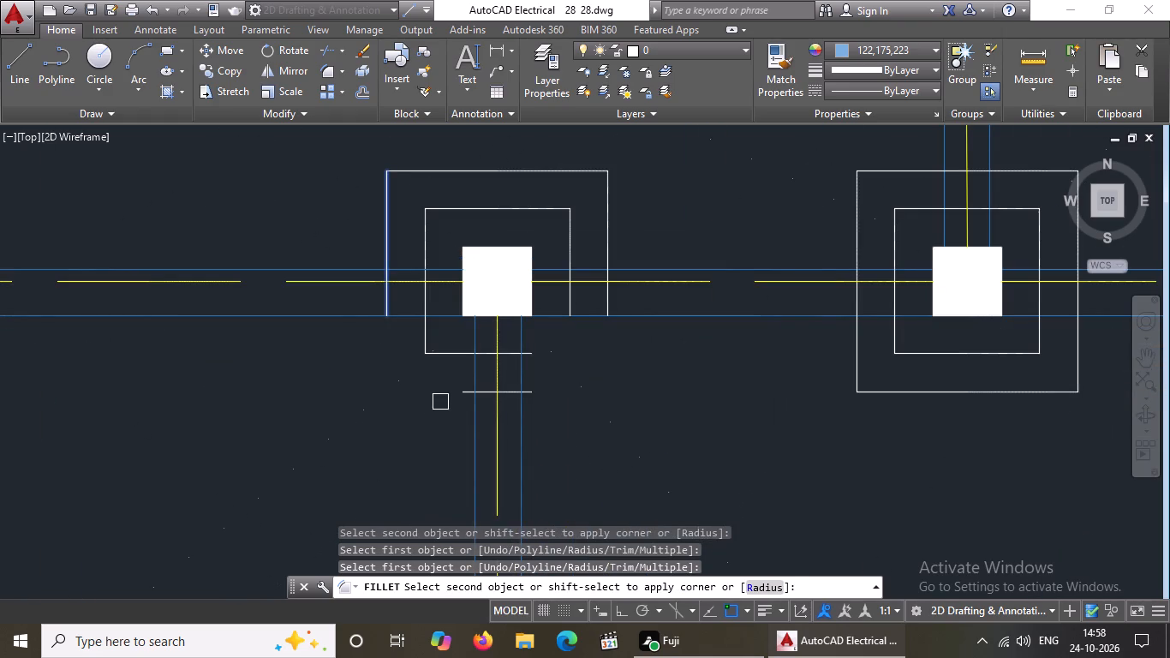
{"action": "left_click", "coordinate": [459, 394]}
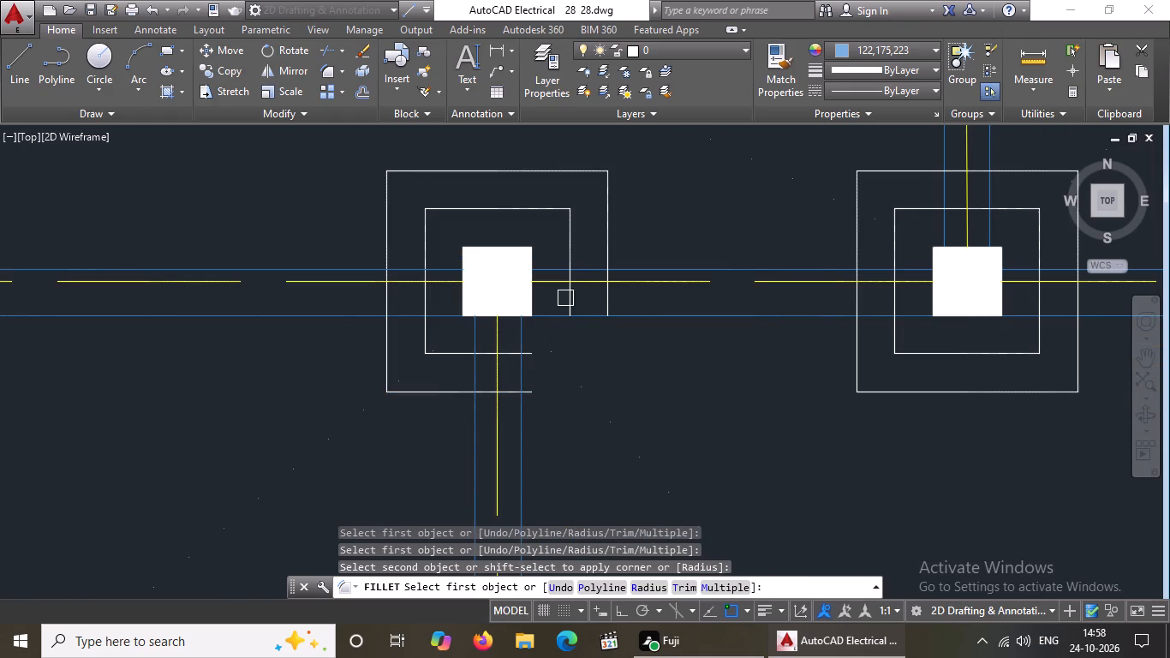
{"action": "left_click", "coordinate": [574, 299]}
{"action": "left_click", "coordinate": [511, 354]}
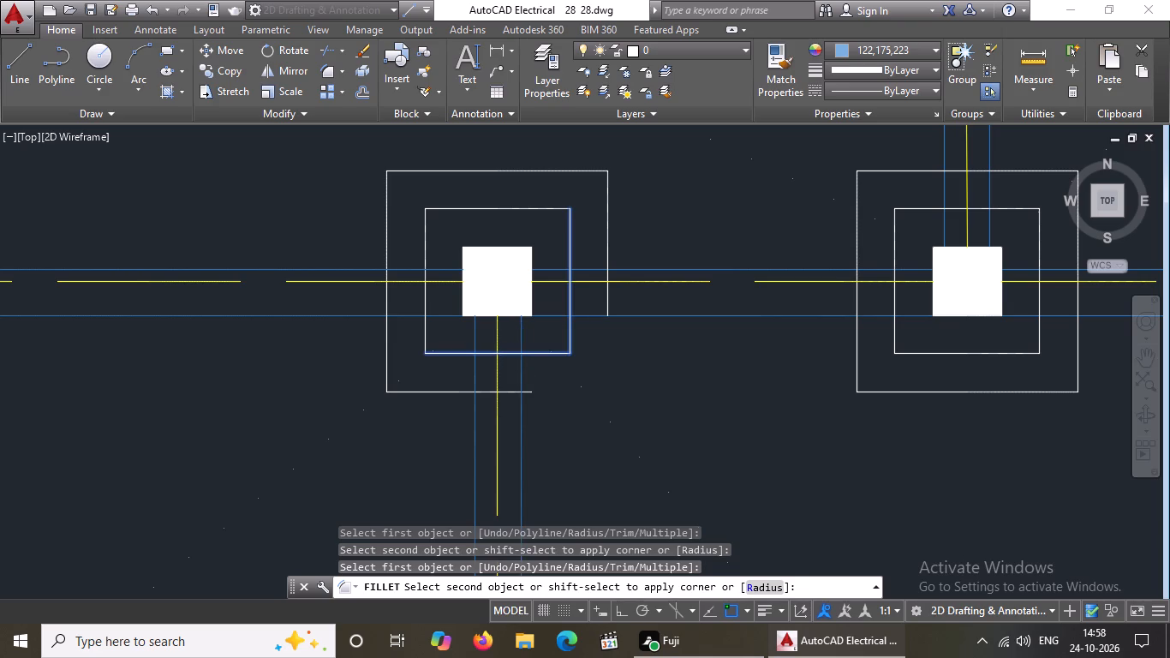
{"action": "left_click_drag", "start_coordinate": [505, 390], "coordinate": [530, 380]}
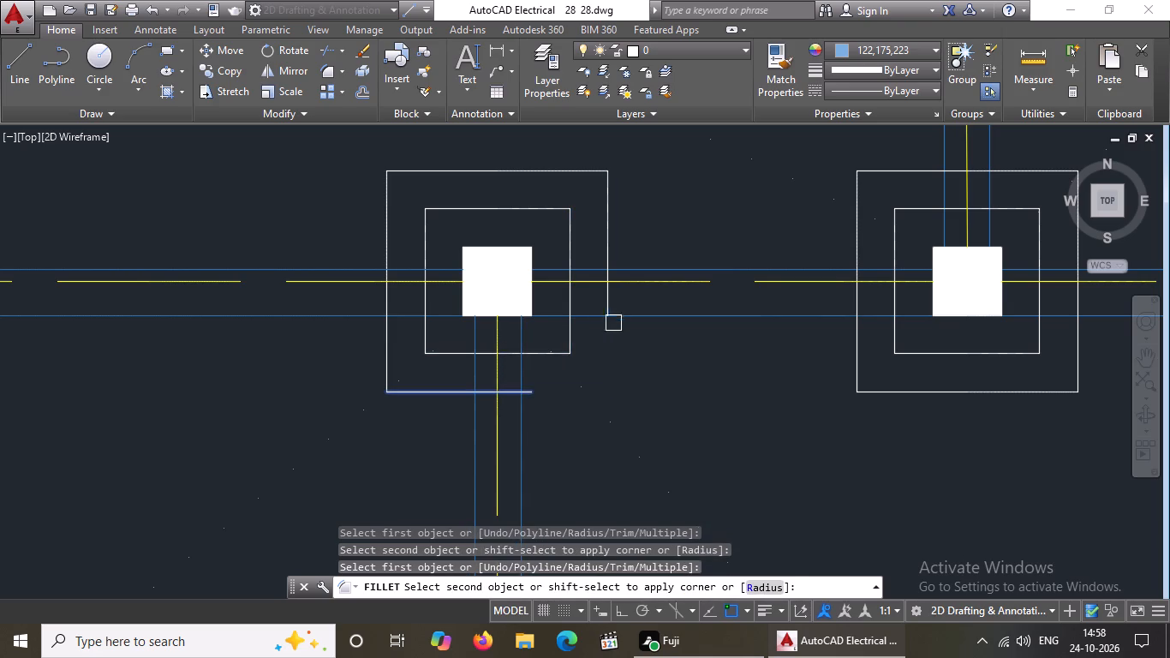
{"action": "left_click_drag", "start_coordinate": [613, 304], "coordinate": [612, 314]}
Join the northwest and northeast corners of both outlines around the west-end second-row column using radius 0 fillets.
{"action": "scroll", "coordinate": [607, 338], "scroll_direction": "down", "scroll_amount": 4}
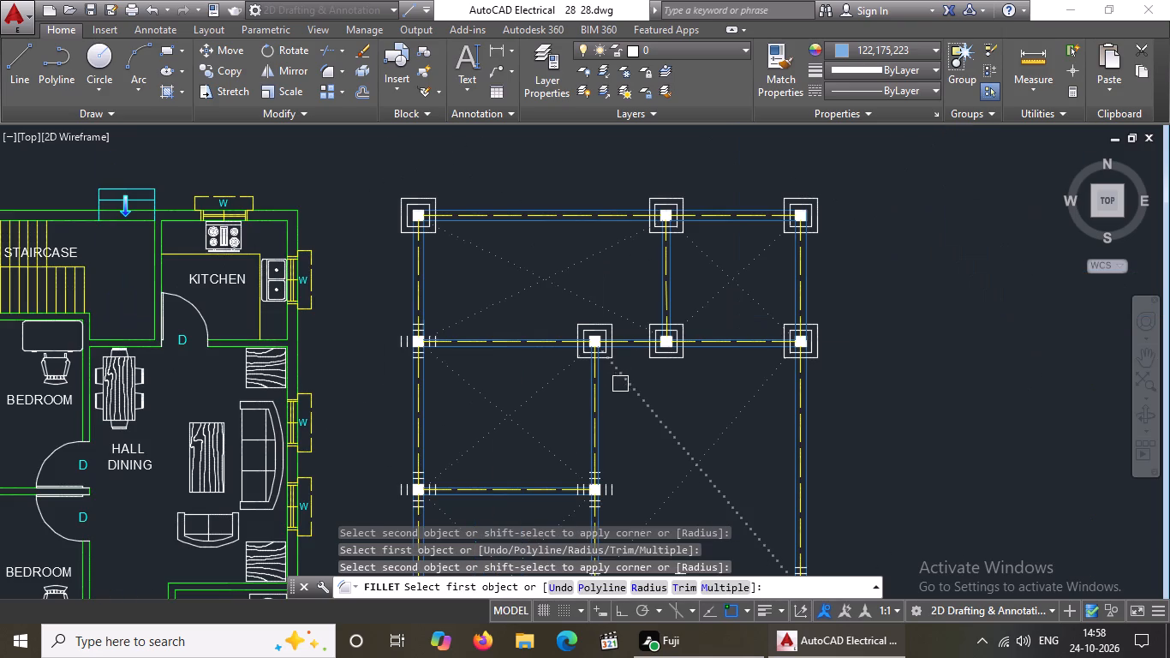
{"action": "scroll", "coordinate": [397, 326], "scroll_direction": "up", "scroll_amount": 5}
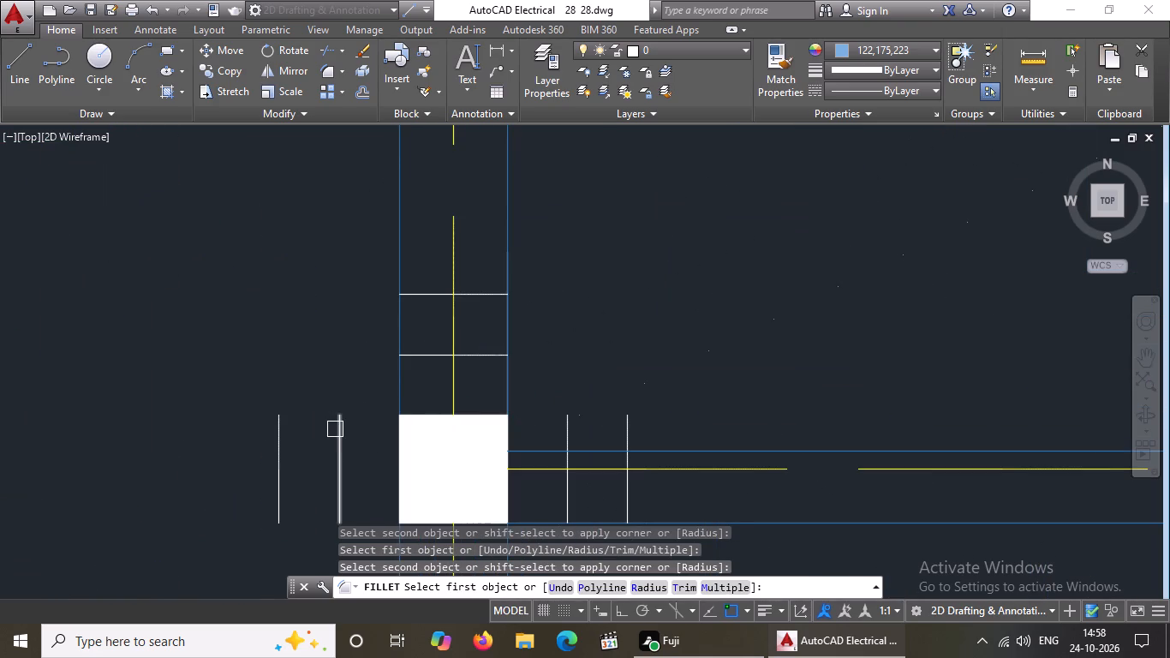
{"action": "left_click", "coordinate": [335, 429]}
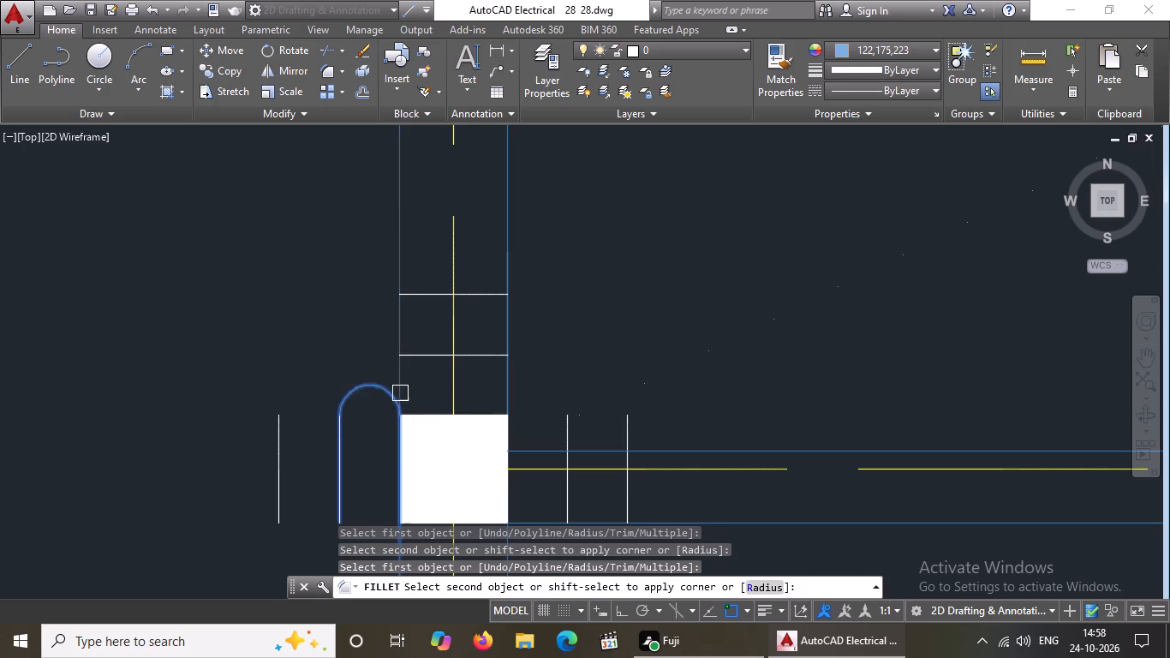
{"action": "left_click", "coordinate": [420, 359]}
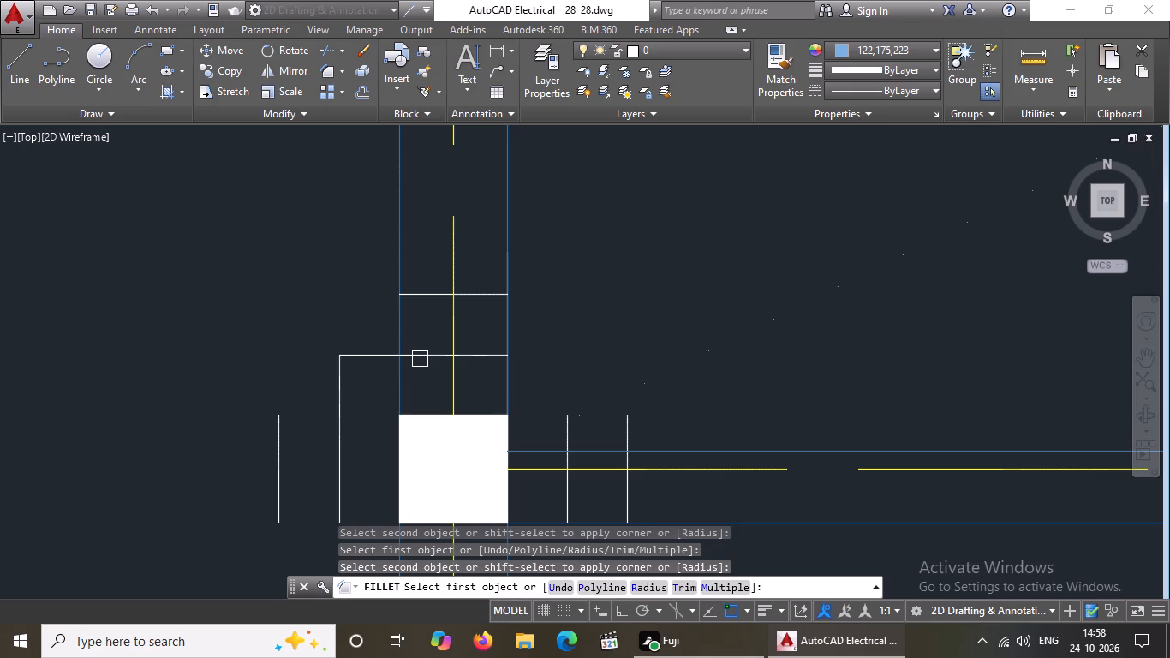
{"action": "left_click", "coordinate": [424, 358]}
{"action": "left_click_drag", "start_coordinate": [281, 427], "coordinate": [294, 412]}
{"action": "key", "text": "ctrl+z"}
{"action": "left_click", "coordinate": [281, 425]}
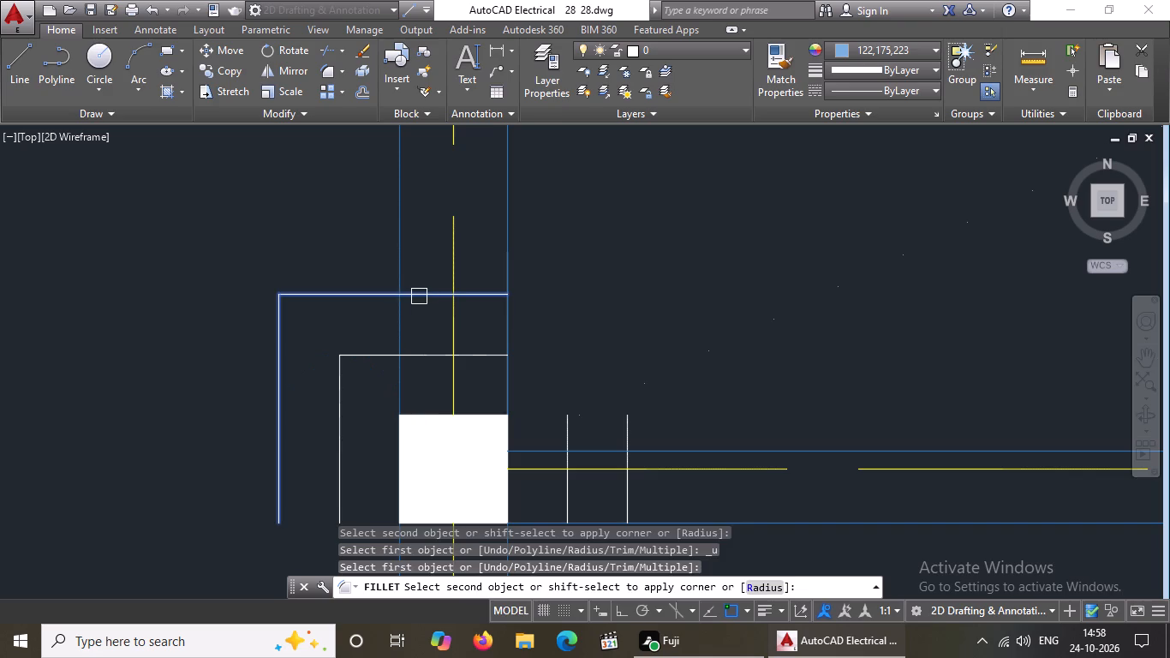
{"action": "left_click", "coordinate": [419, 296]}
{"action": "left_click", "coordinate": [495, 357]}
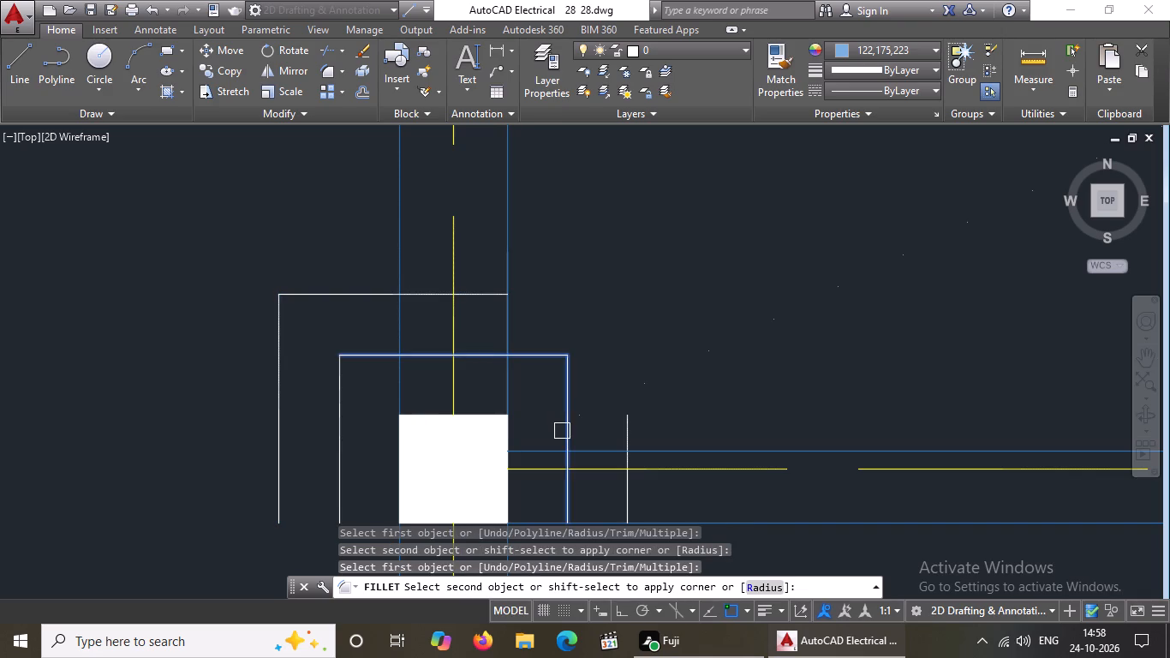
{"action": "left_click", "coordinate": [565, 431]}
{"action": "left_click_drag", "start_coordinate": [492, 295], "coordinate": [502, 298]}
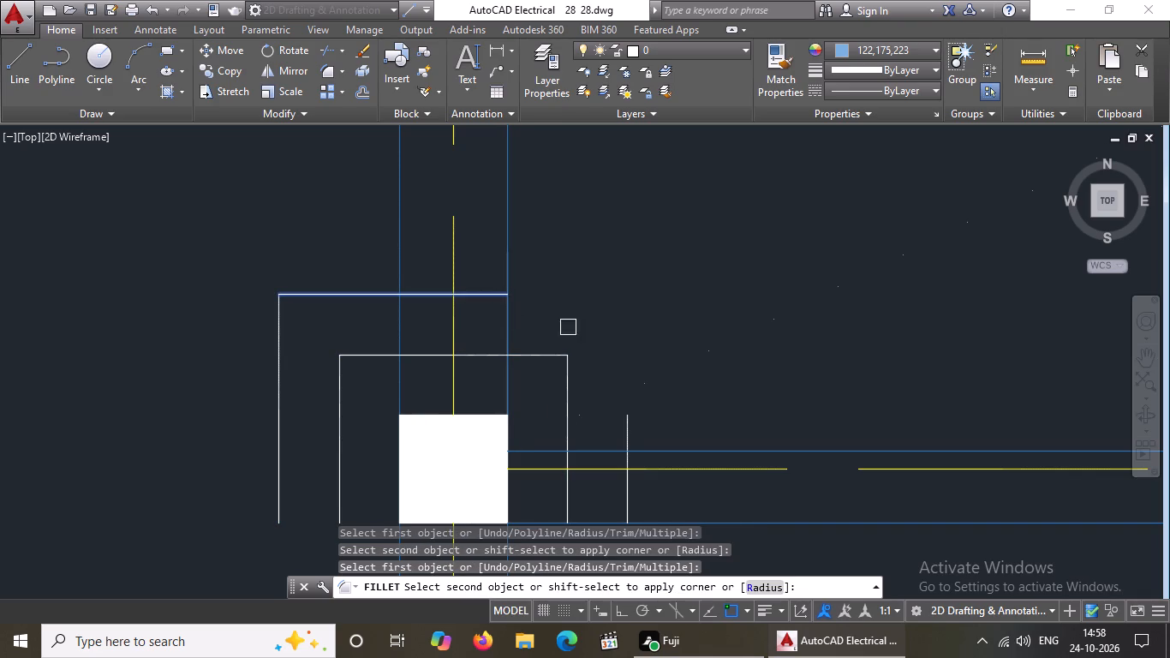
{"action": "left_click", "coordinate": [627, 428]}
Close the southwest and southeast corners of both outlines around that same west-end second-row column with radius 0 fillets.
{"action": "scroll", "coordinate": [606, 404], "scroll_direction": "down", "scroll_amount": 4}
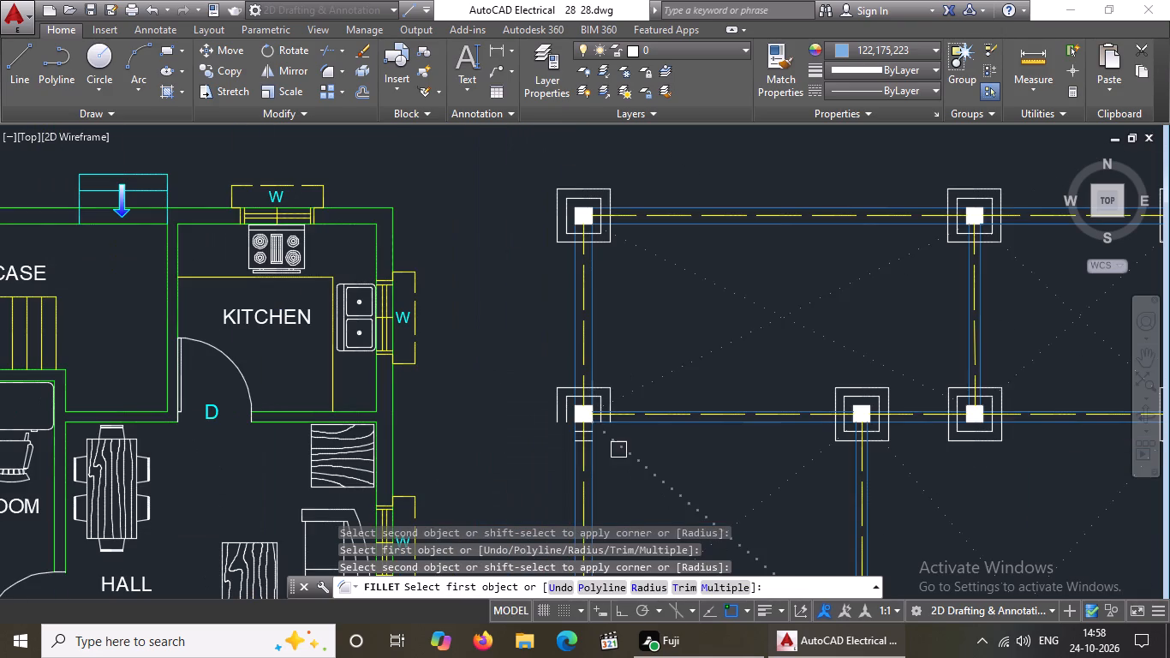
{"action": "scroll", "coordinate": [610, 441], "scroll_direction": "up", "scroll_amount": 3}
{"action": "scroll", "coordinate": [547, 406], "scroll_direction": "up", "scroll_amount": 2}
{"action": "left_click", "coordinate": [249, 247]}
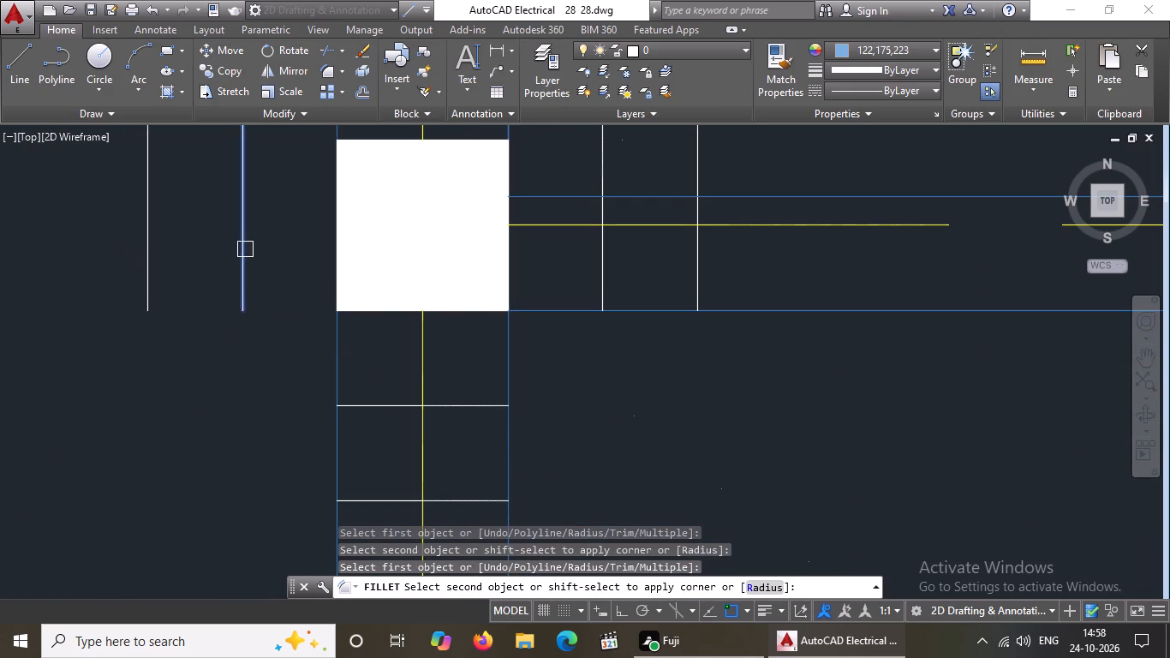
{"action": "left_click", "coordinate": [391, 410]}
{"action": "left_click", "coordinate": [148, 296]}
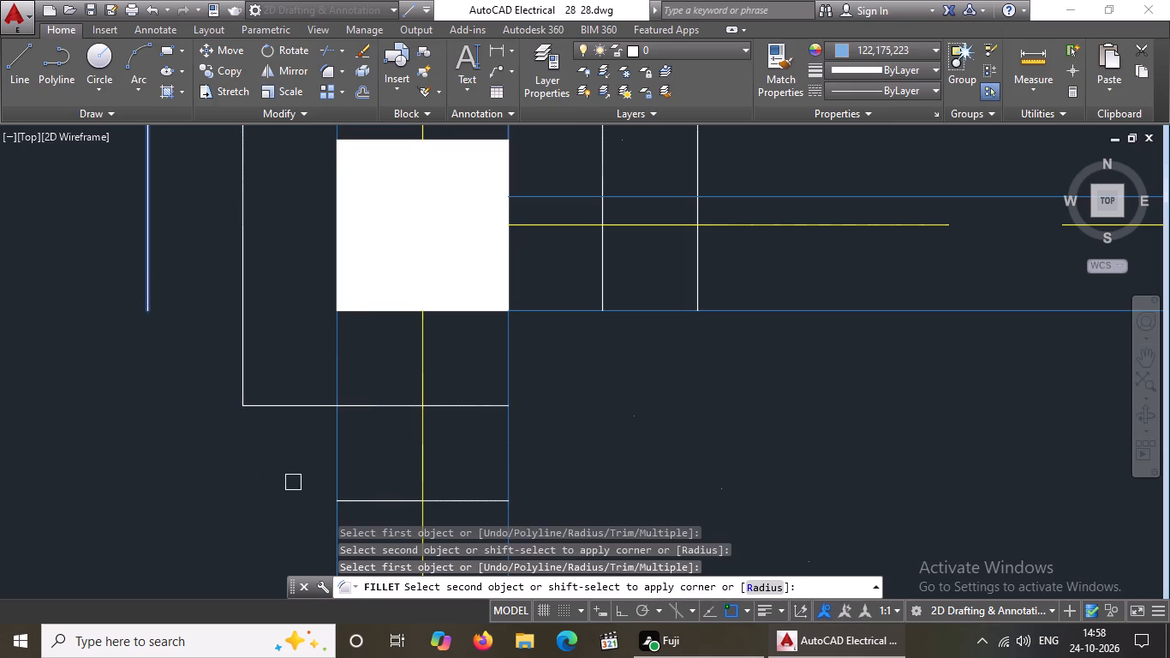
{"action": "left_click", "coordinate": [389, 507]}
{"action": "left_click_drag", "start_coordinate": [446, 404], "coordinate": [459, 398]}
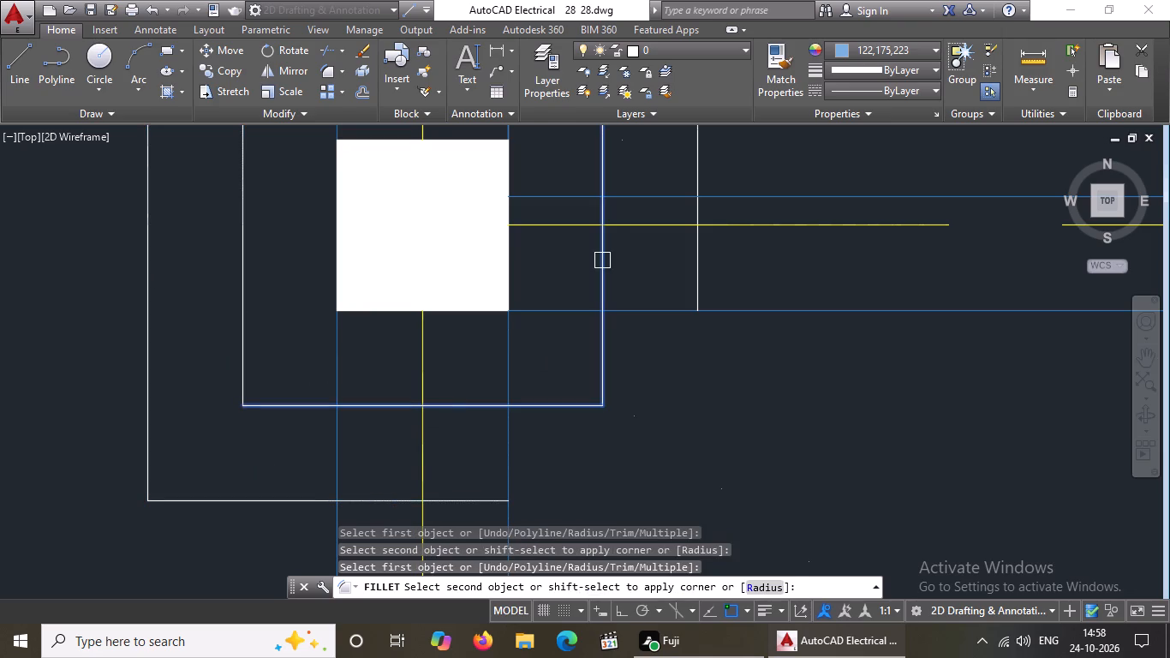
{"action": "left_click", "coordinate": [603, 260]}
{"action": "left_click", "coordinate": [475, 506]}
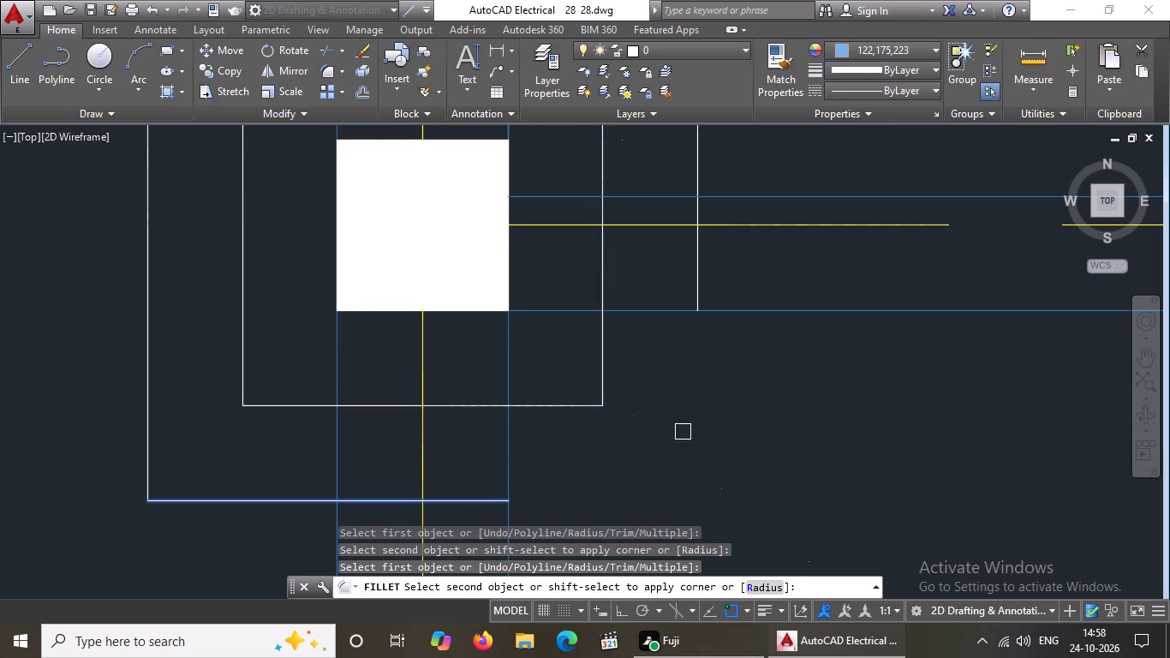
{"action": "left_click", "coordinate": [692, 299]}
Fillet the northwest corners of both outlines around the west-end third-row column with radius 0.
{"action": "scroll", "coordinate": [682, 317], "scroll_direction": "down", "scroll_amount": 4}
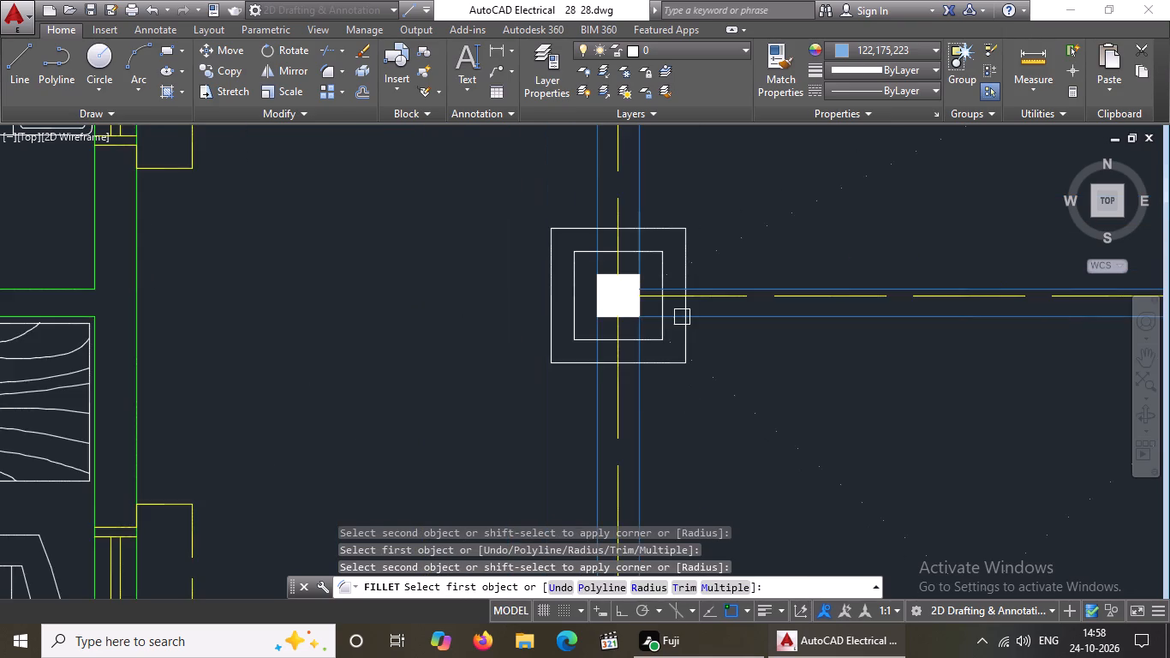
{"action": "scroll", "coordinate": [675, 332], "scroll_direction": "down", "scroll_amount": 3}
{"action": "scroll", "coordinate": [671, 505], "scroll_direction": "up", "scroll_amount": 2}
{"action": "scroll", "coordinate": [656, 411], "scroll_direction": "up", "scroll_amount": 3}
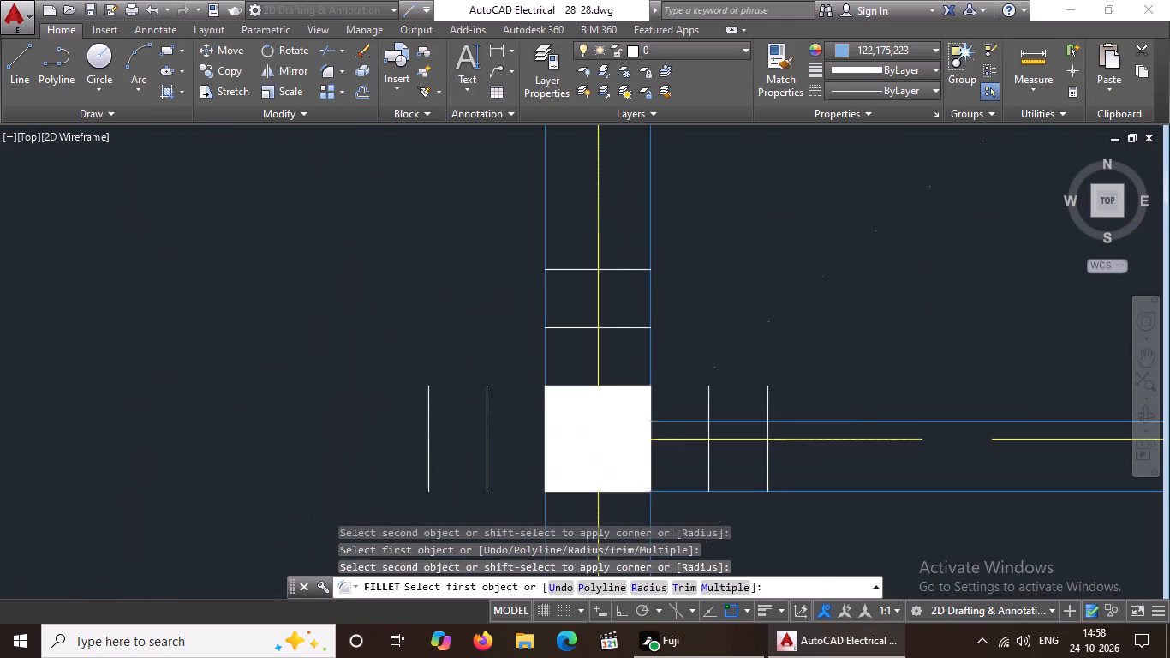
{"action": "left_click_drag", "start_coordinate": [486, 404], "coordinate": [496, 397]}
{"action": "left_click", "coordinate": [575, 328]}
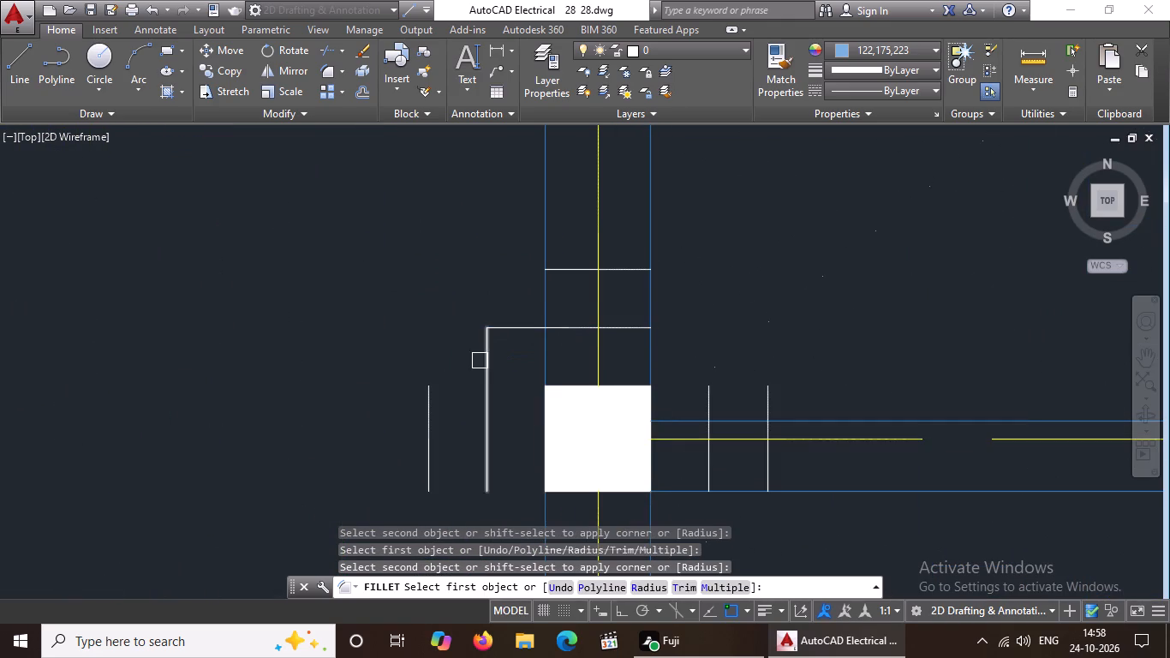
{"action": "left_click_drag", "start_coordinate": [428, 396], "coordinate": [426, 383]}
{"action": "left_click", "coordinate": [571, 263]}
Fillet the southwest corners of both outlines around that same west-end third-row column with radius 0 and end the Fillet command.
{"action": "scroll", "coordinate": [561, 314], "scroll_direction": "down", "scroll_amount": 3}
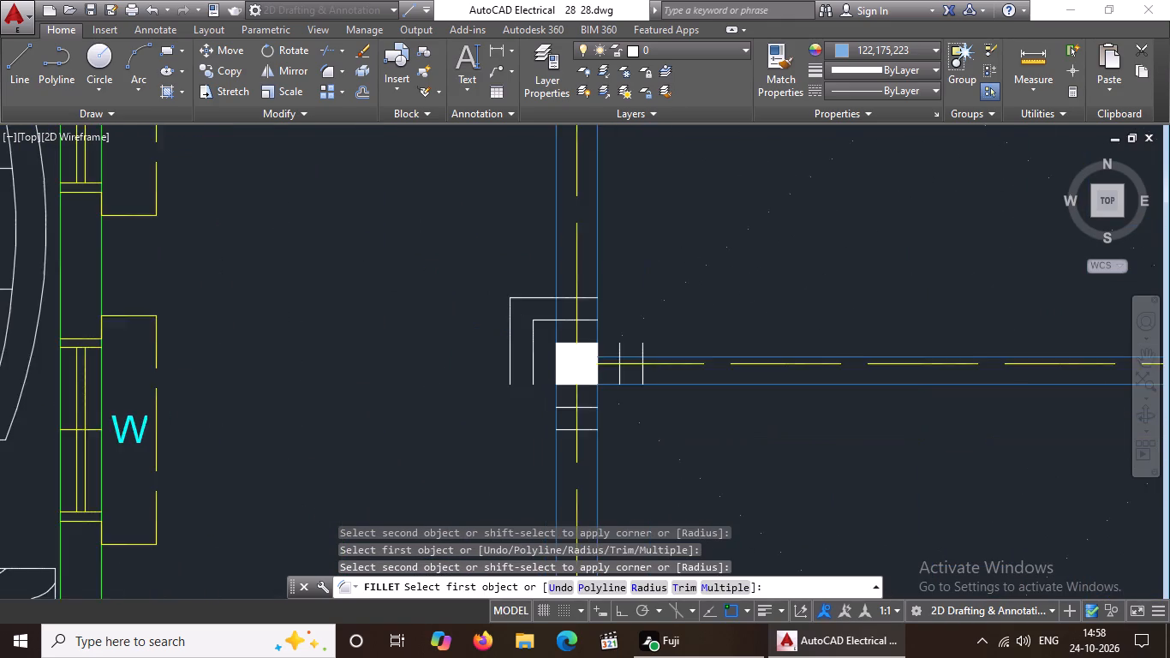
{"action": "scroll", "coordinate": [570, 378], "scroll_direction": "up", "scroll_amount": 3}
{"action": "left_click", "coordinate": [453, 264]}
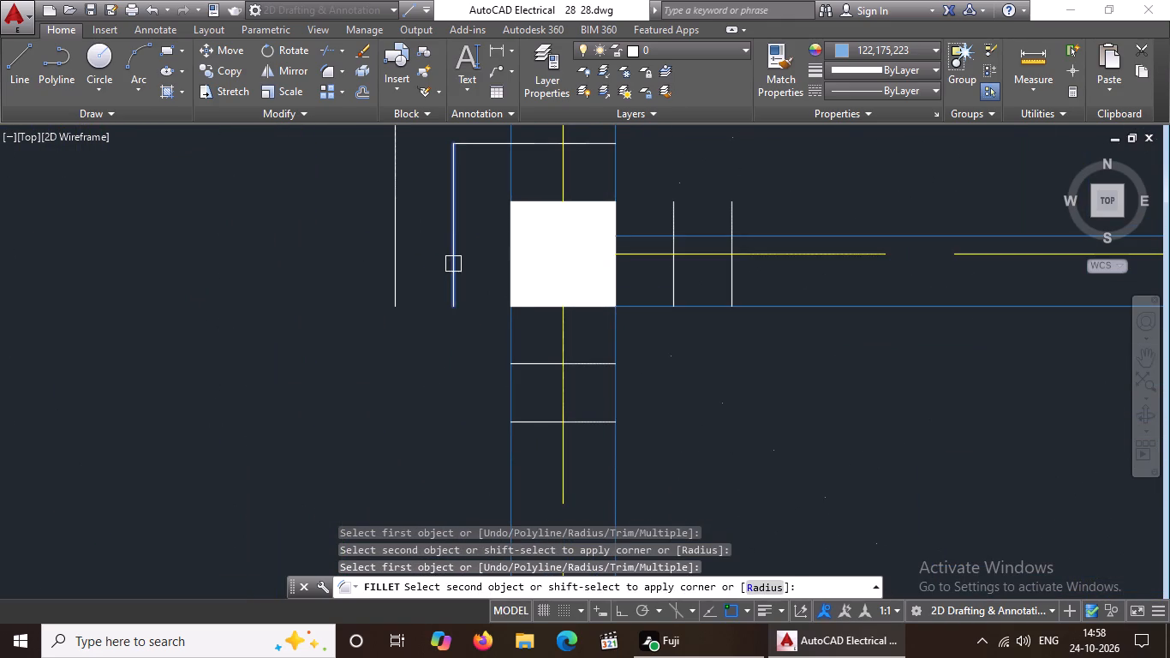
{"action": "left_click", "coordinate": [534, 367]}
{"action": "left_click_drag", "start_coordinate": [397, 289], "coordinate": [403, 308]}
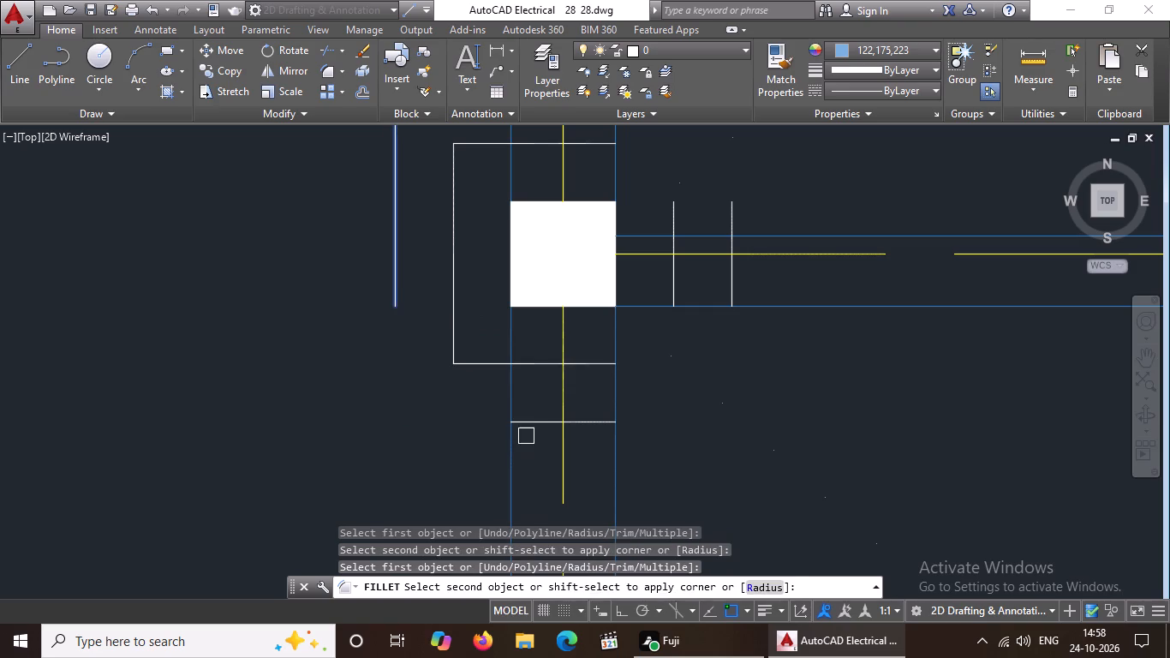
{"action": "left_click", "coordinate": [527, 420]}
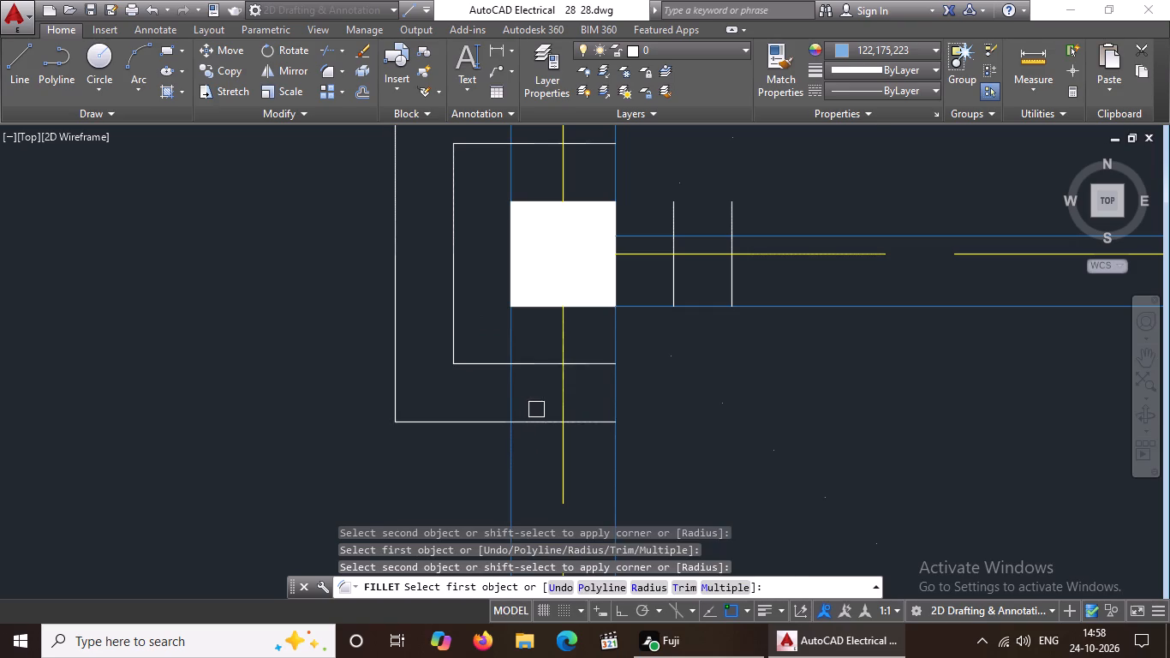
{"action": "scroll", "coordinate": [556, 392], "scroll_direction": "down", "scroll_amount": 3}
{"action": "key", "text": "Escape"}
{"action": "scroll", "coordinate": [648, 573], "scroll_direction": "down", "scroll_amount": 3}
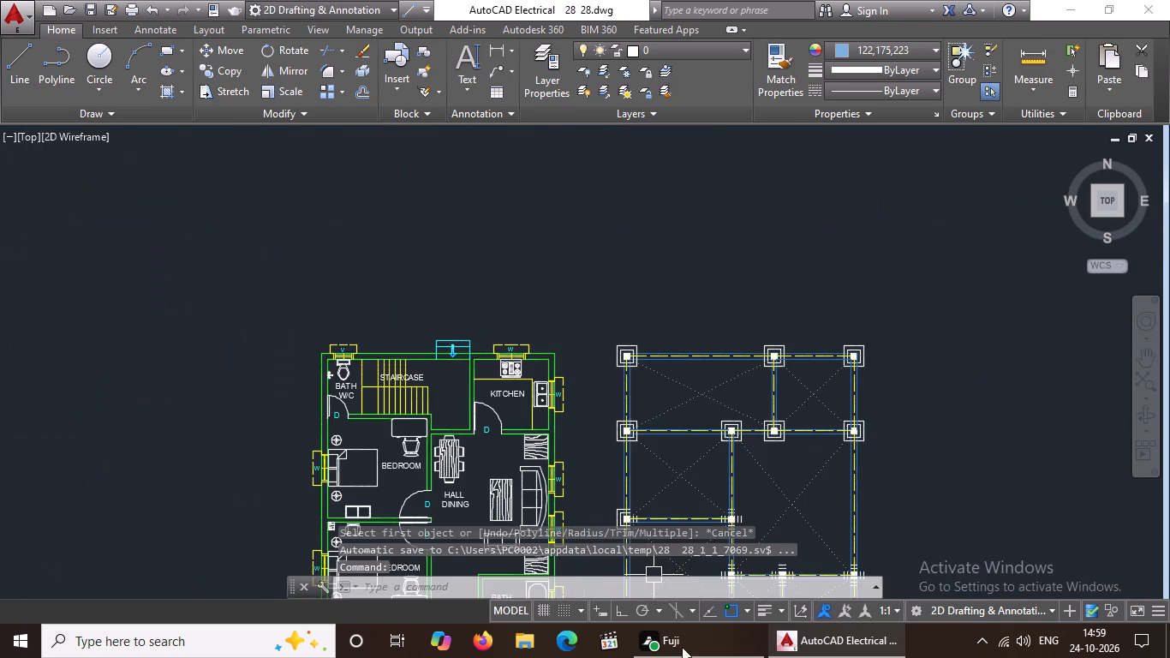